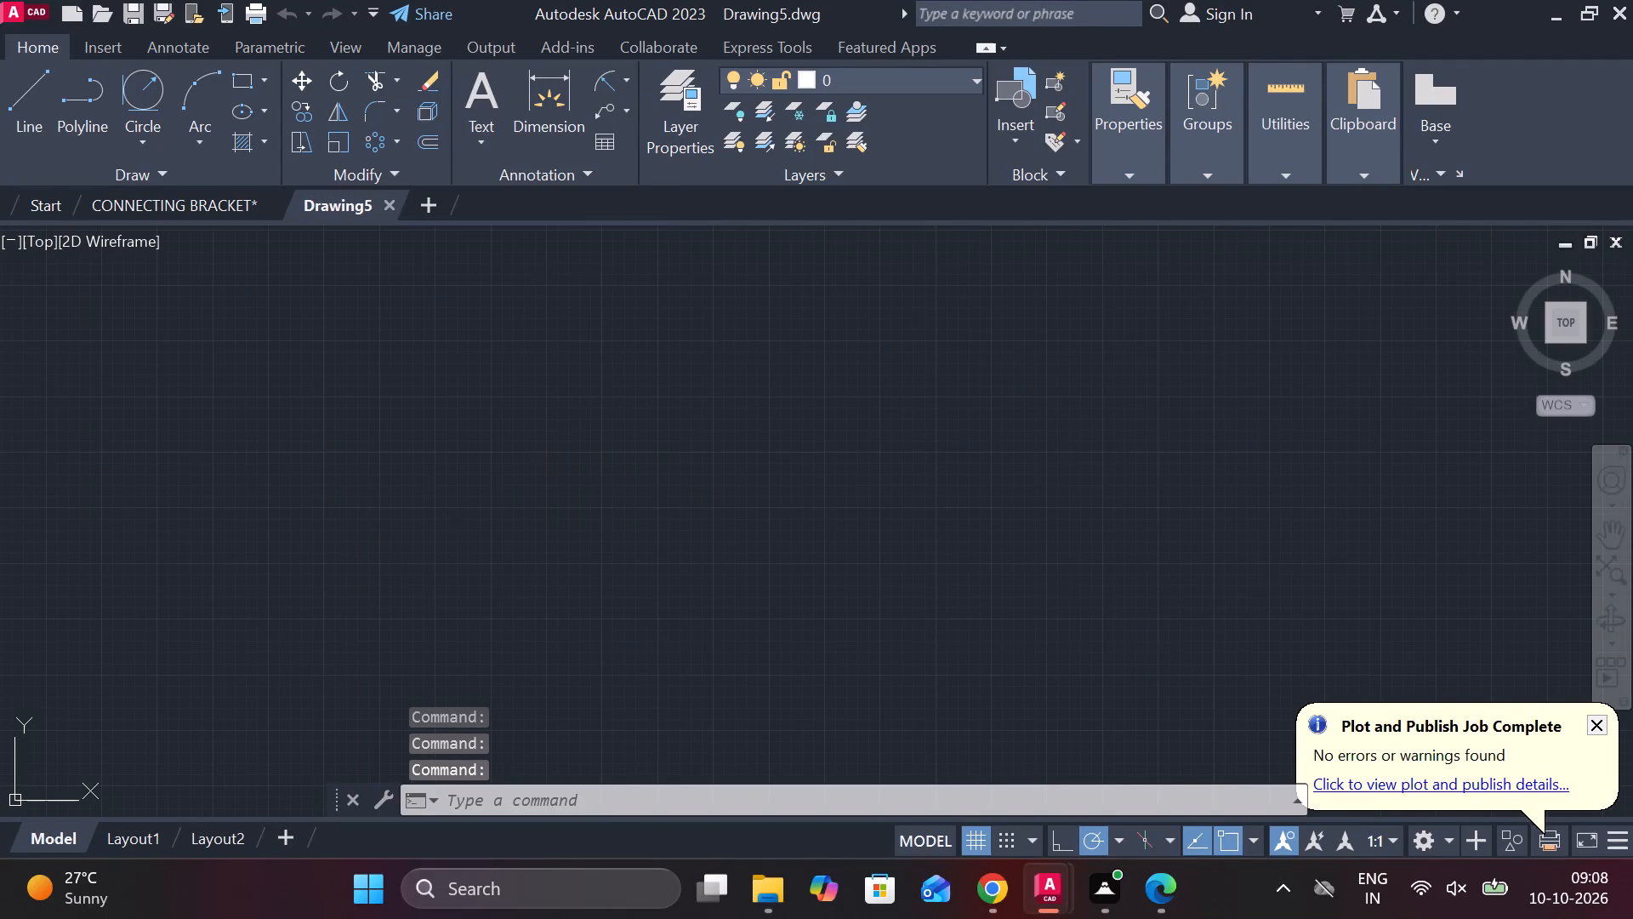
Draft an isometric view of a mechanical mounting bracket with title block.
Turn on command logging with LOGFILEON.
left_click(593, 805)
type("LOG")
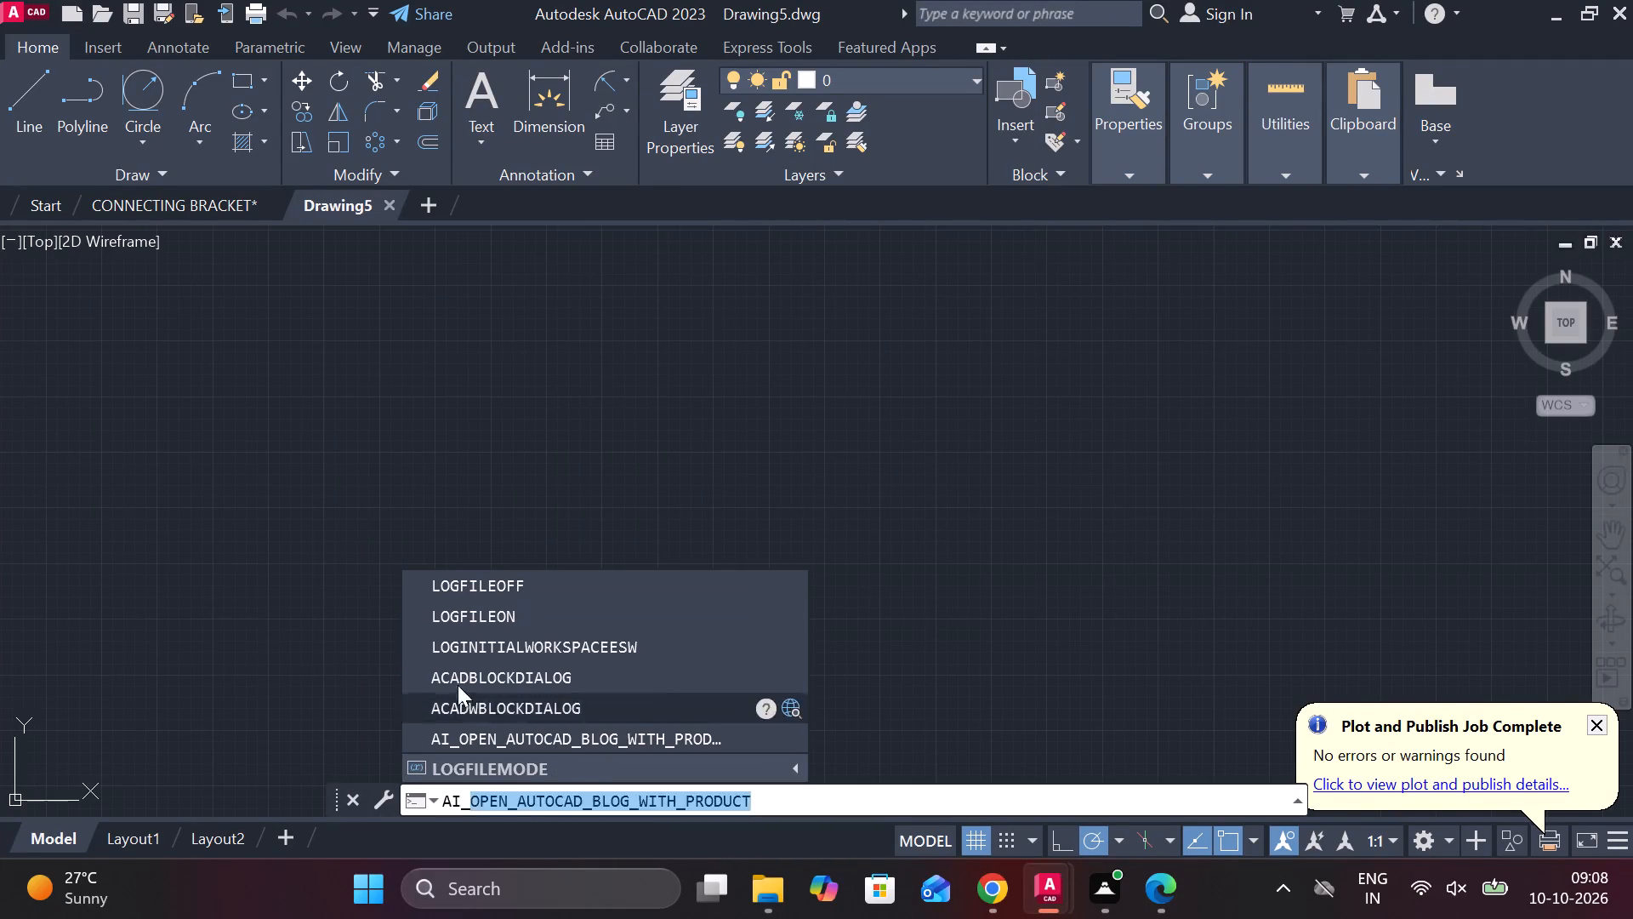
left_click(487, 606)
Set the model space limits from 0,0 to 297,210 and zoom to the extents.
type("LIMITS")
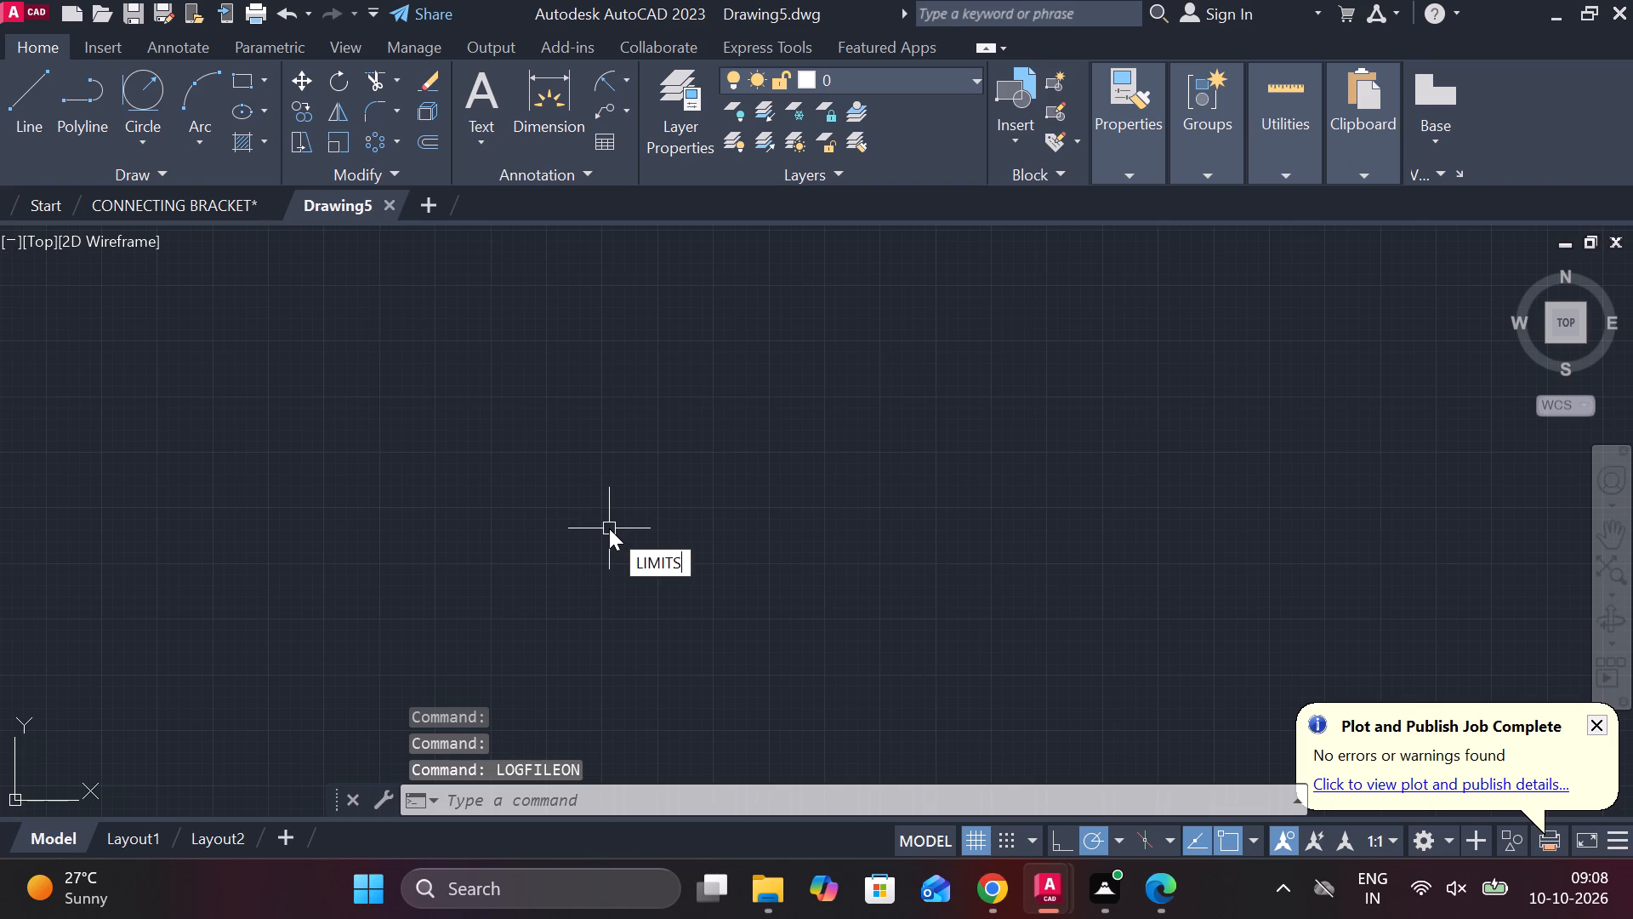
key("Return")
type("0,0")
key("Return")
key("2")
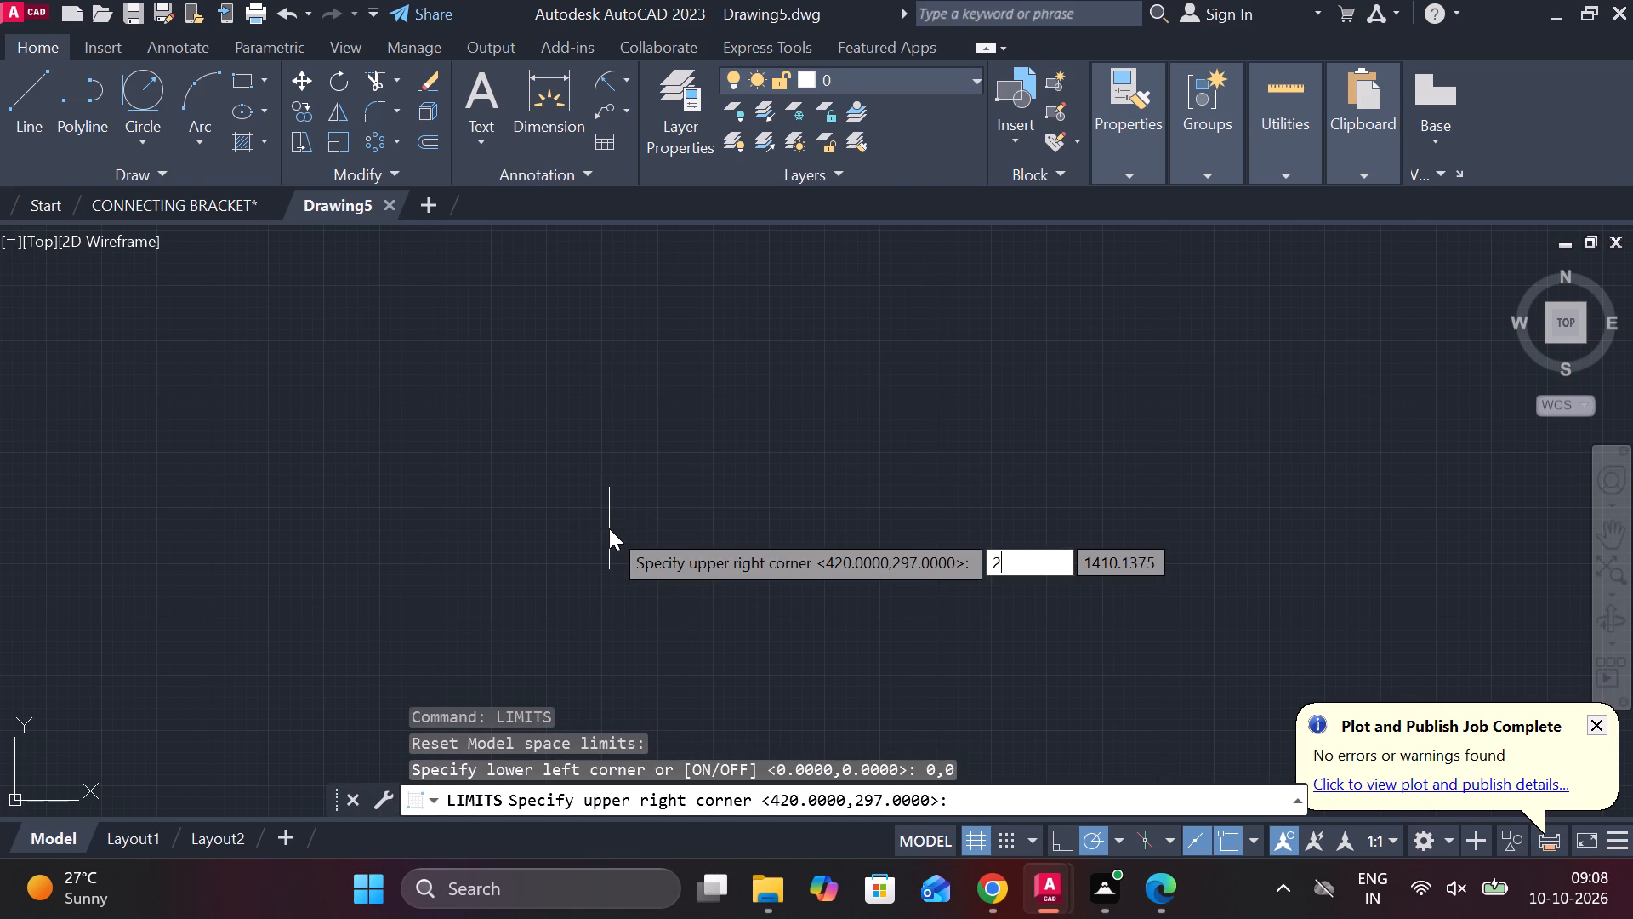
type("97,210")
key("Return")
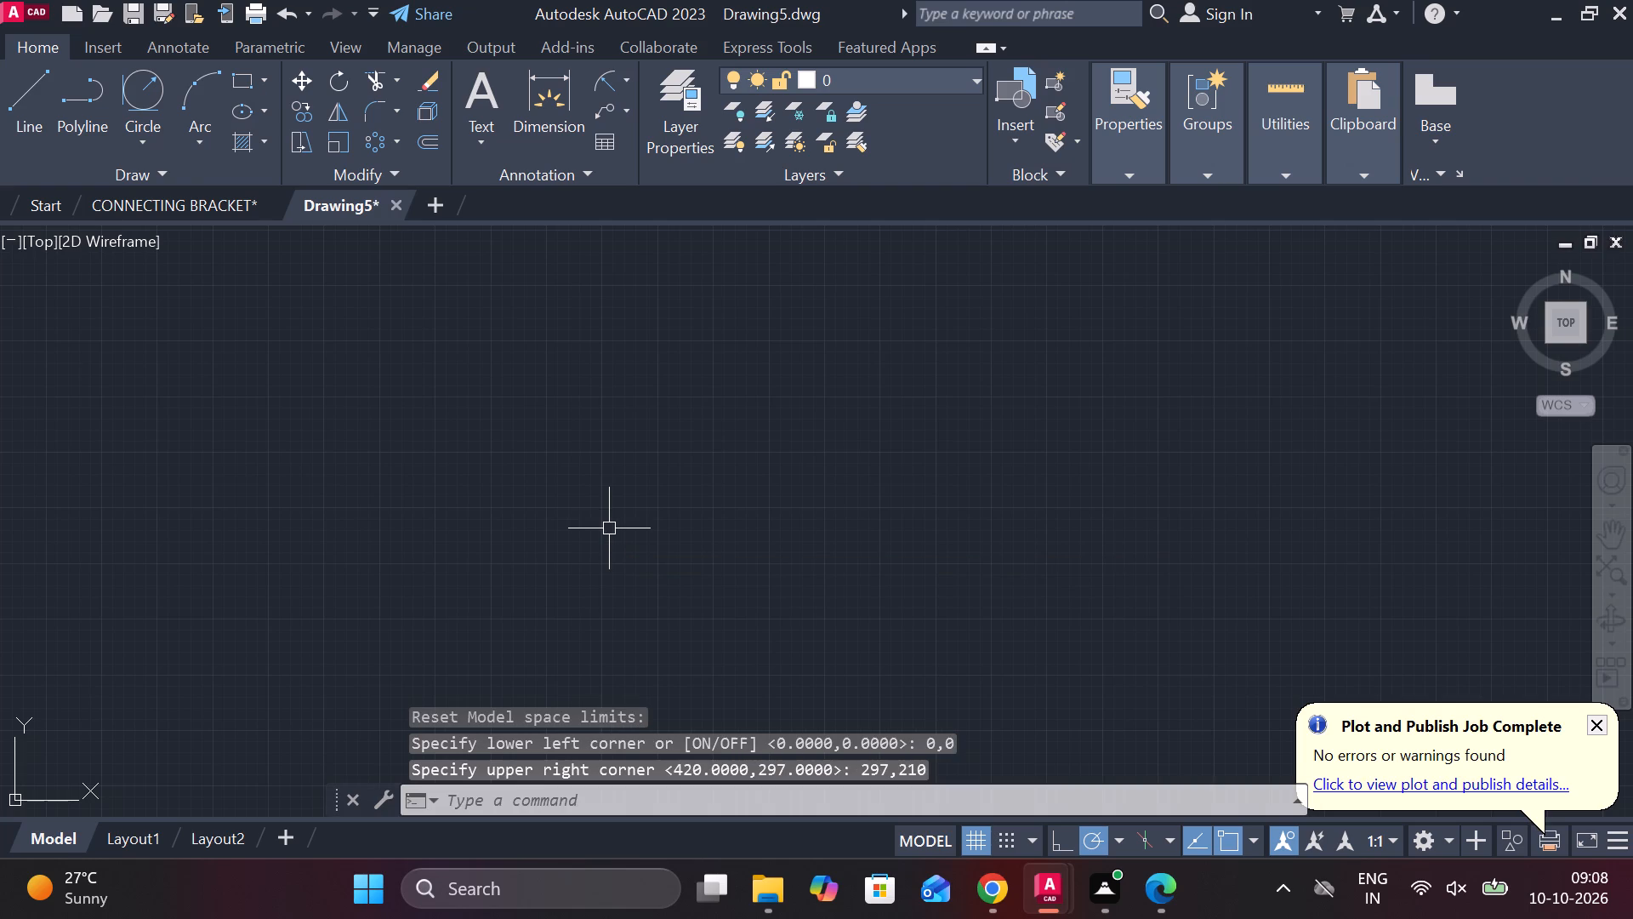
key("z")
key("Return")
key("e")
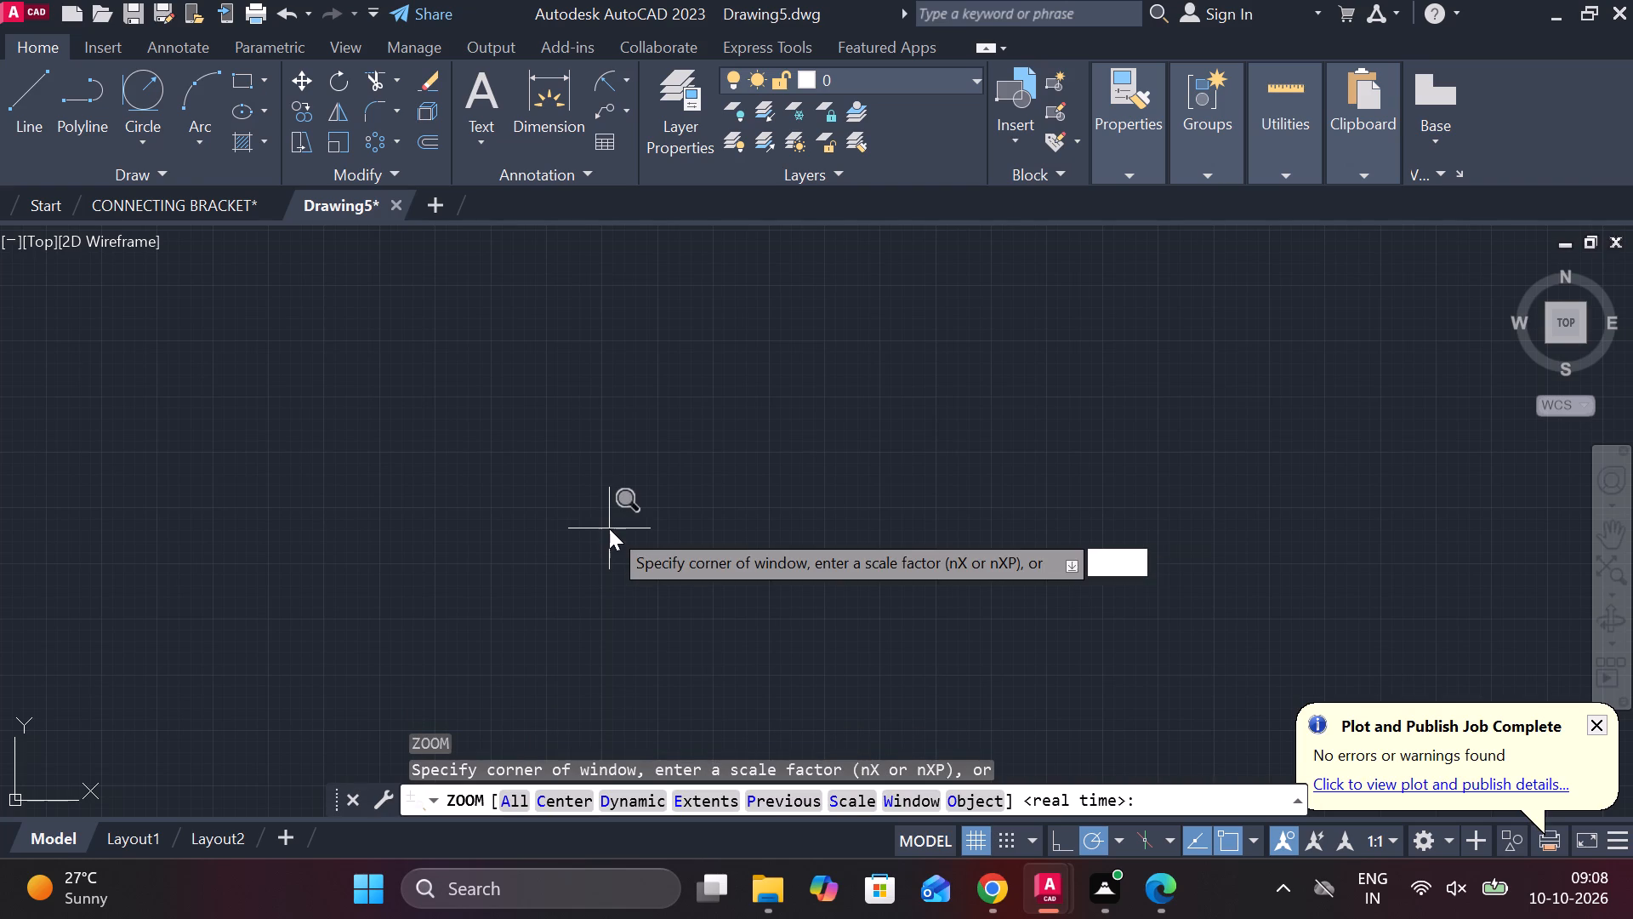
key("Return")
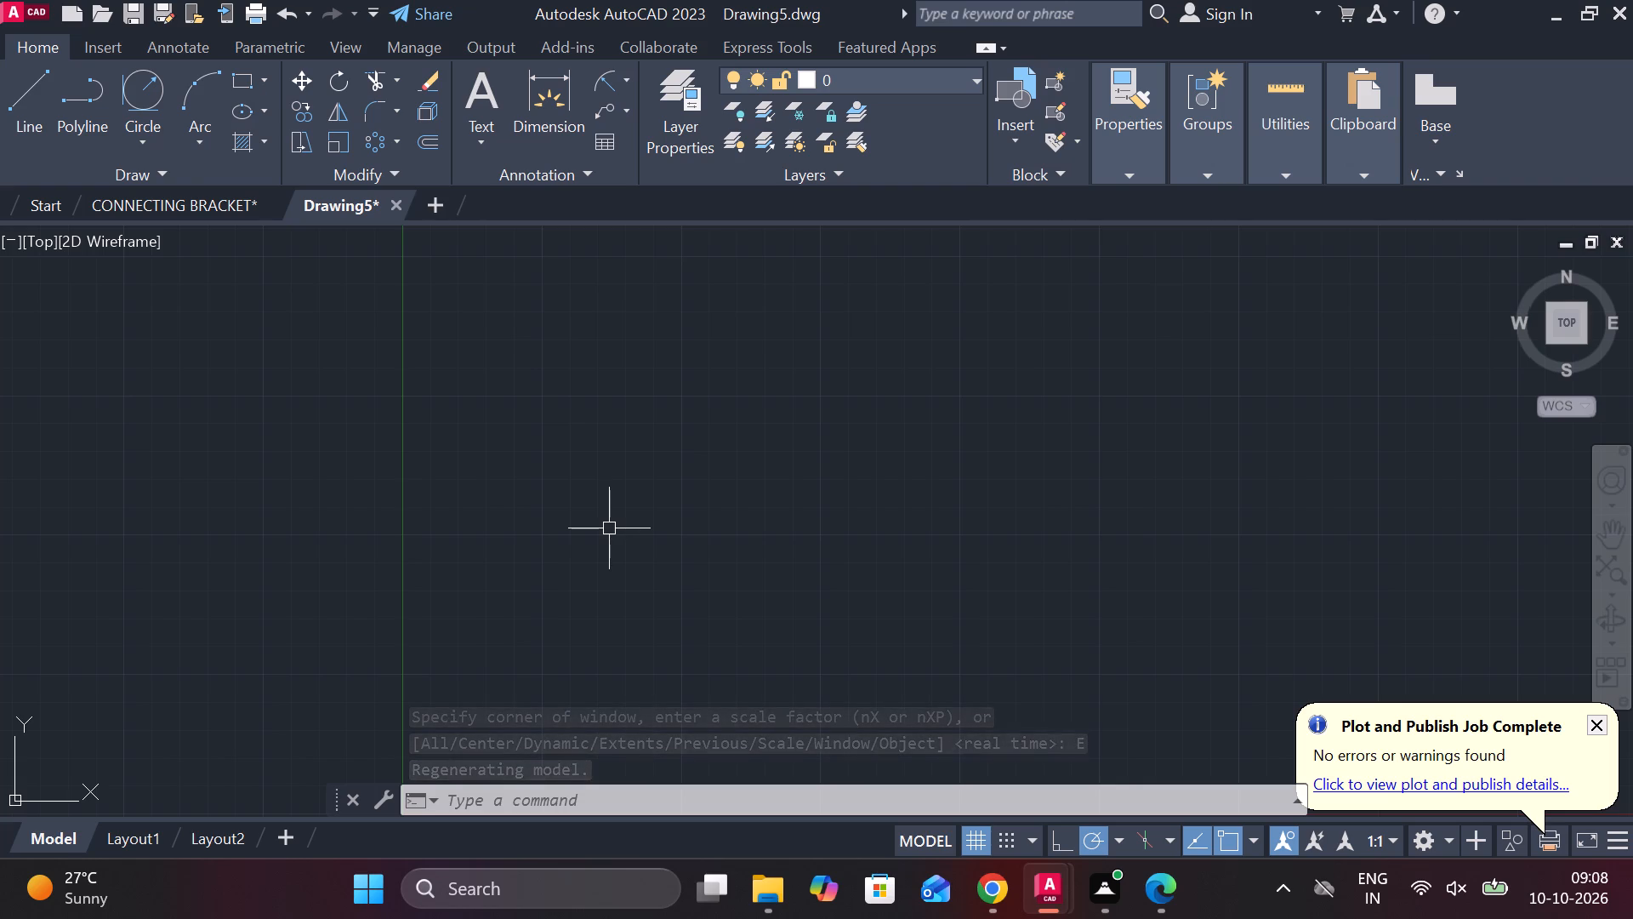
Turn on isometric drafting with the left isoplane.
left_click(1143, 825)
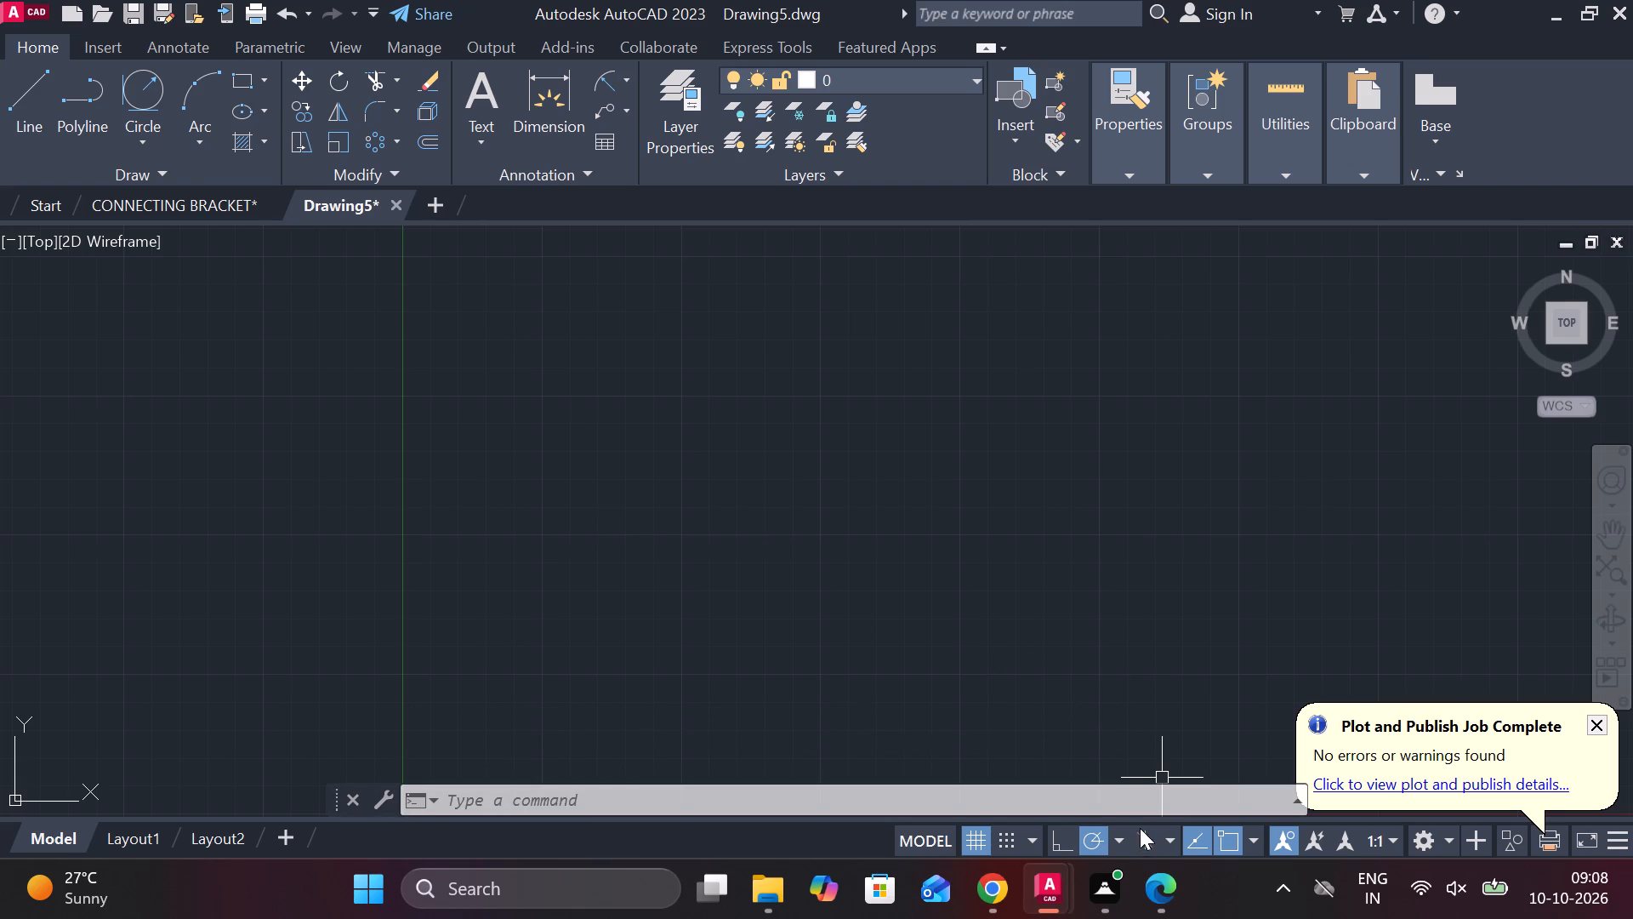
left_click(1145, 836)
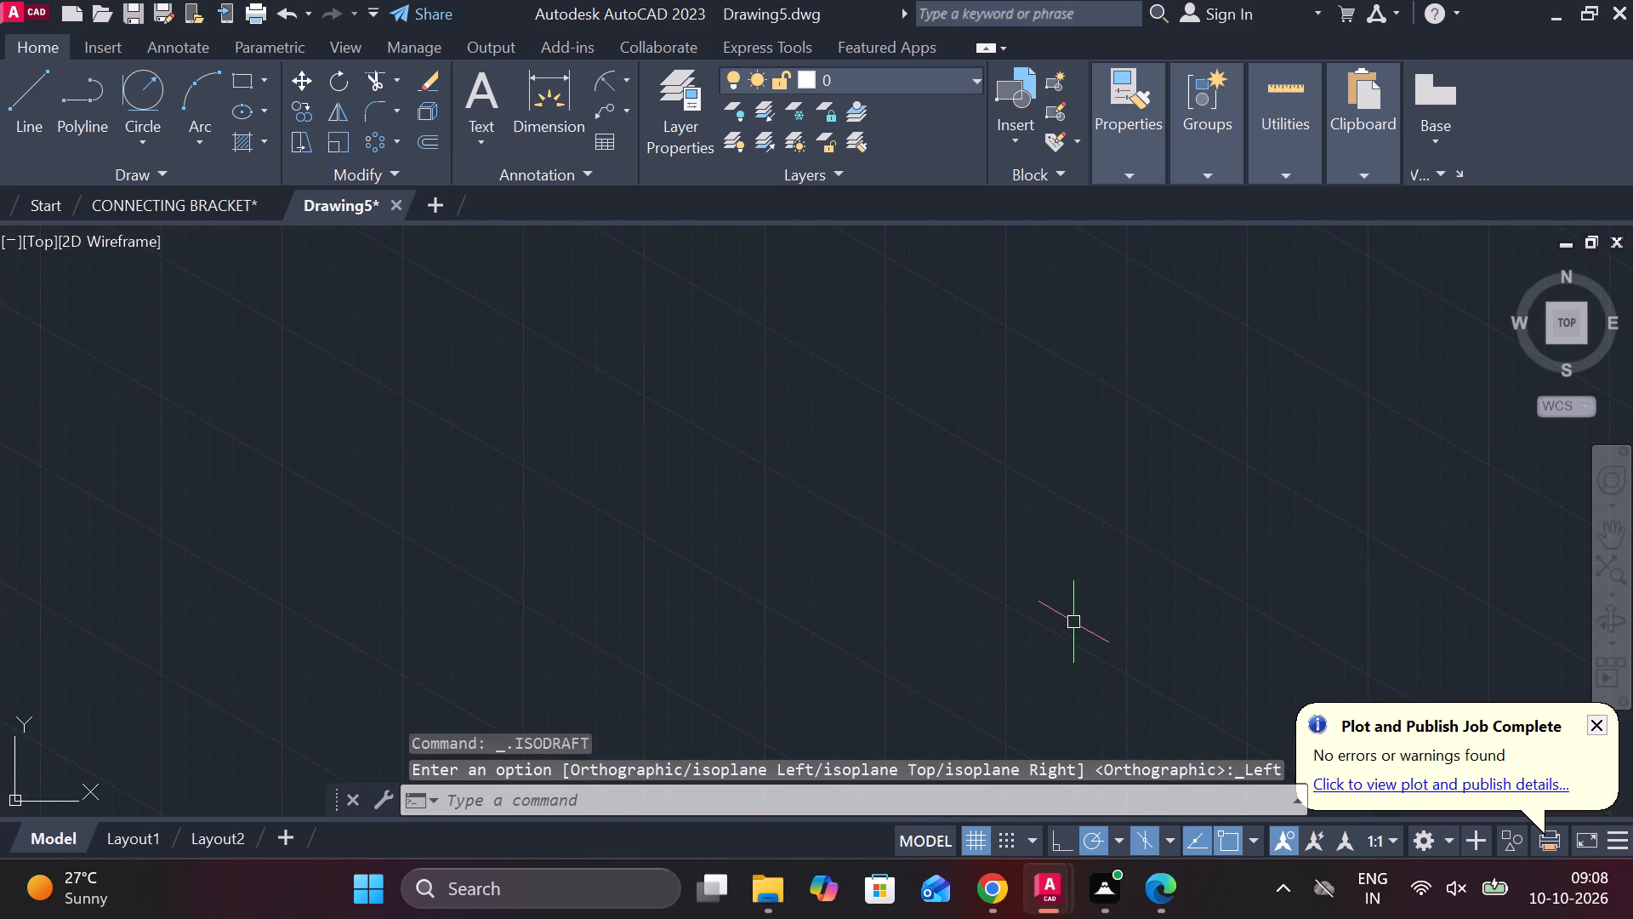
Draw the closed isometric base outline with lines of 140 at 330°, 82 at 30°, 140 at 150° and 82 at 210°.
middle_click_drag(1071, 621, 925, 601)
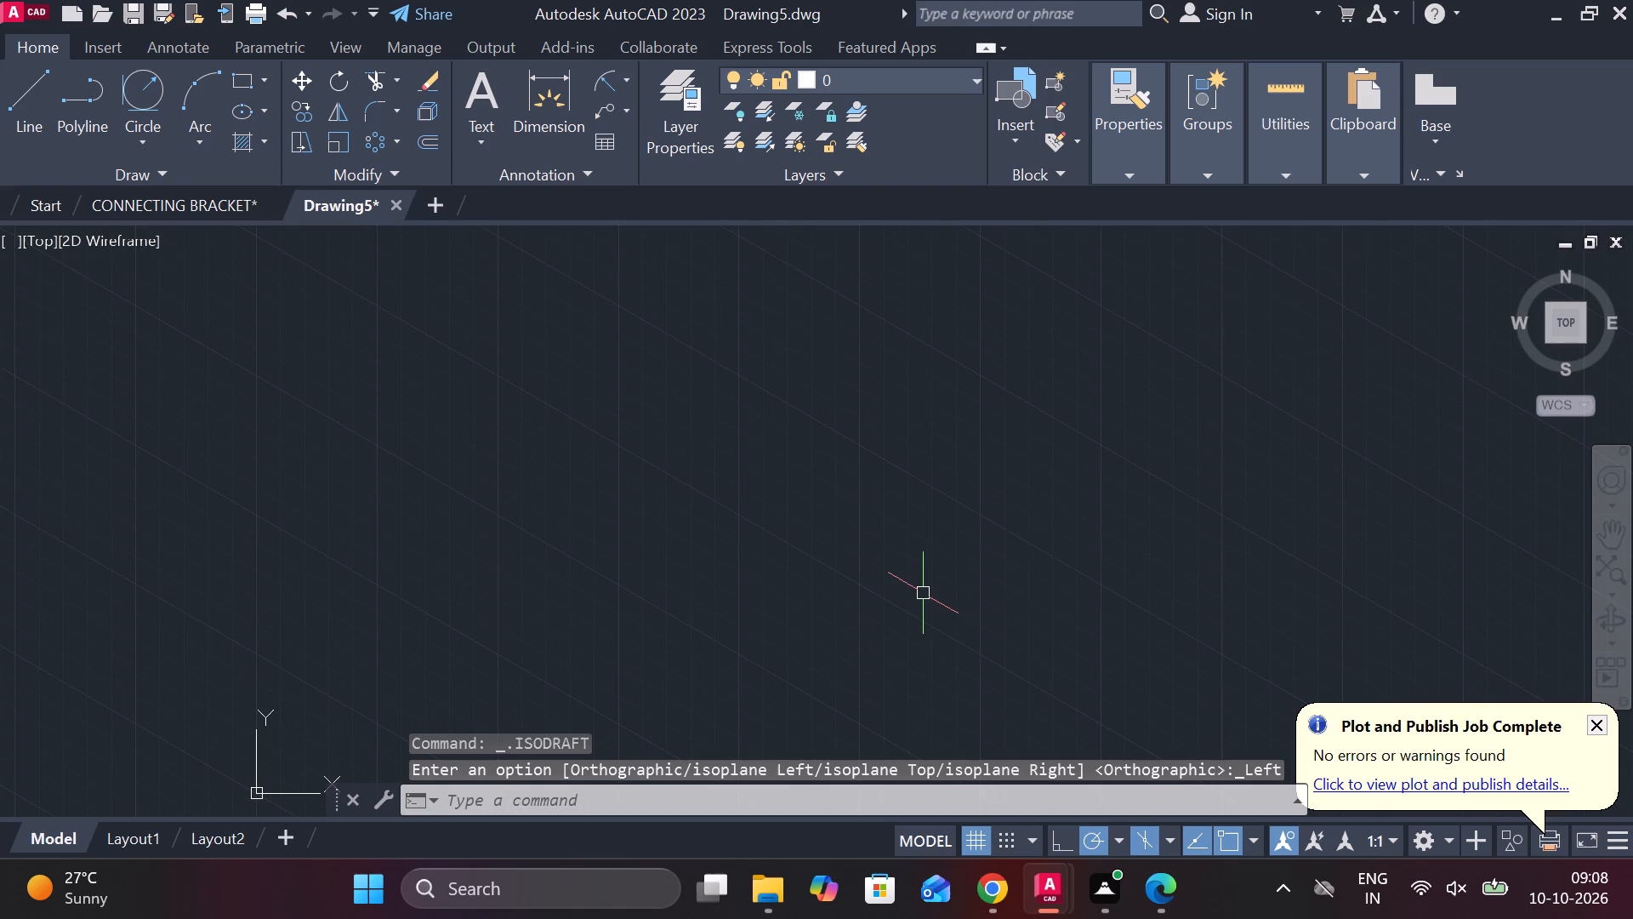
key("l")
key("Return")
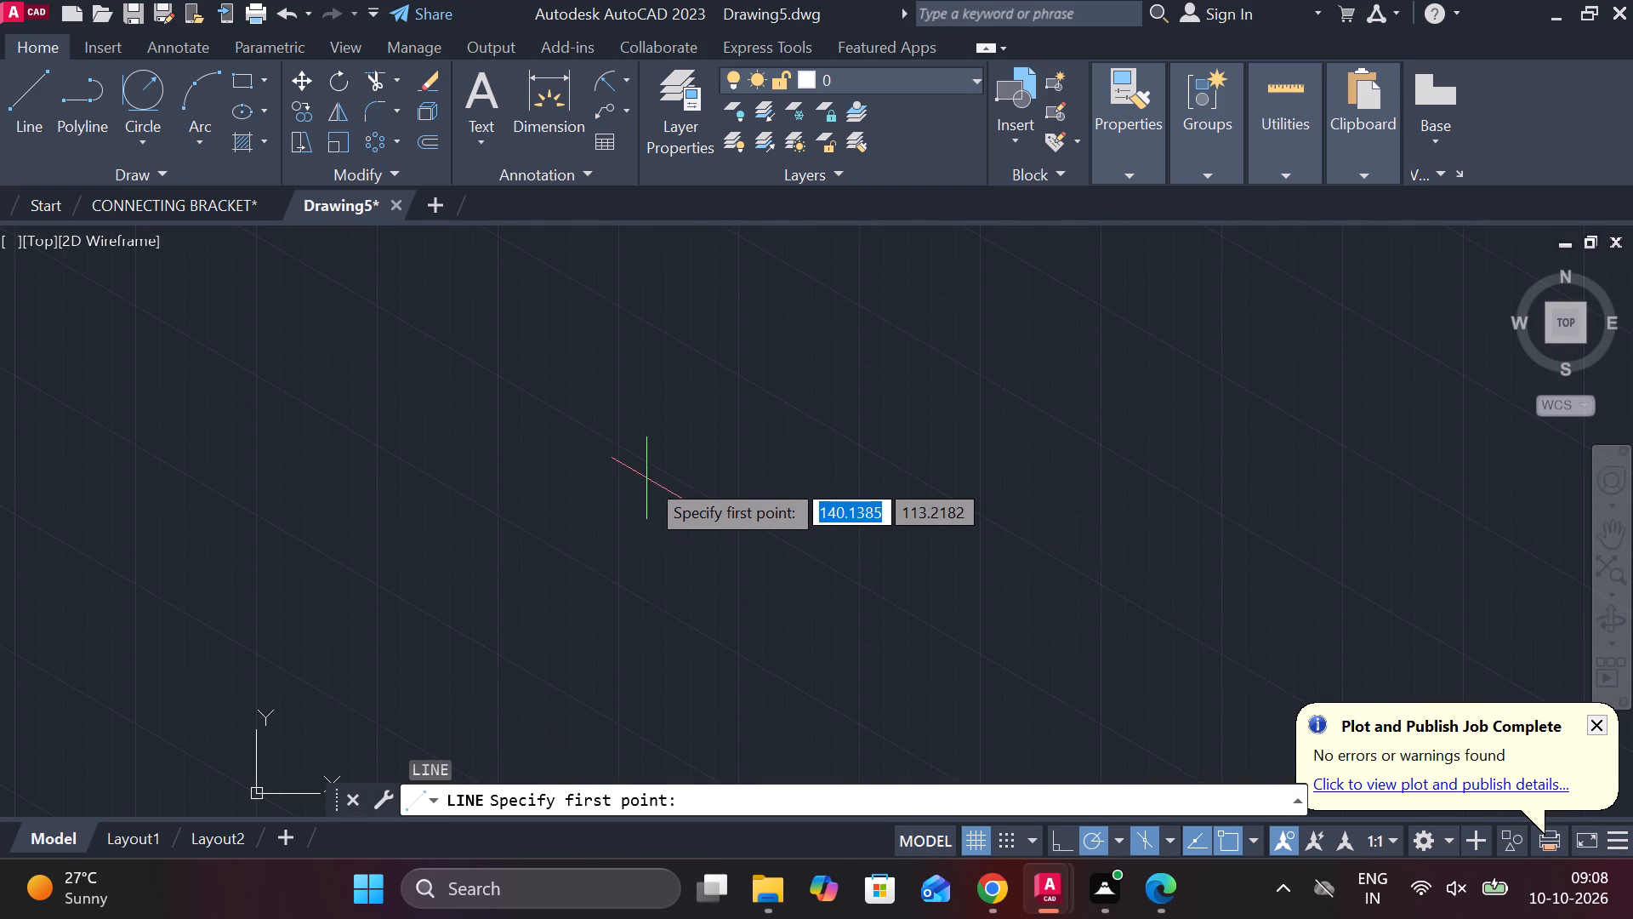
left_click(572, 431)
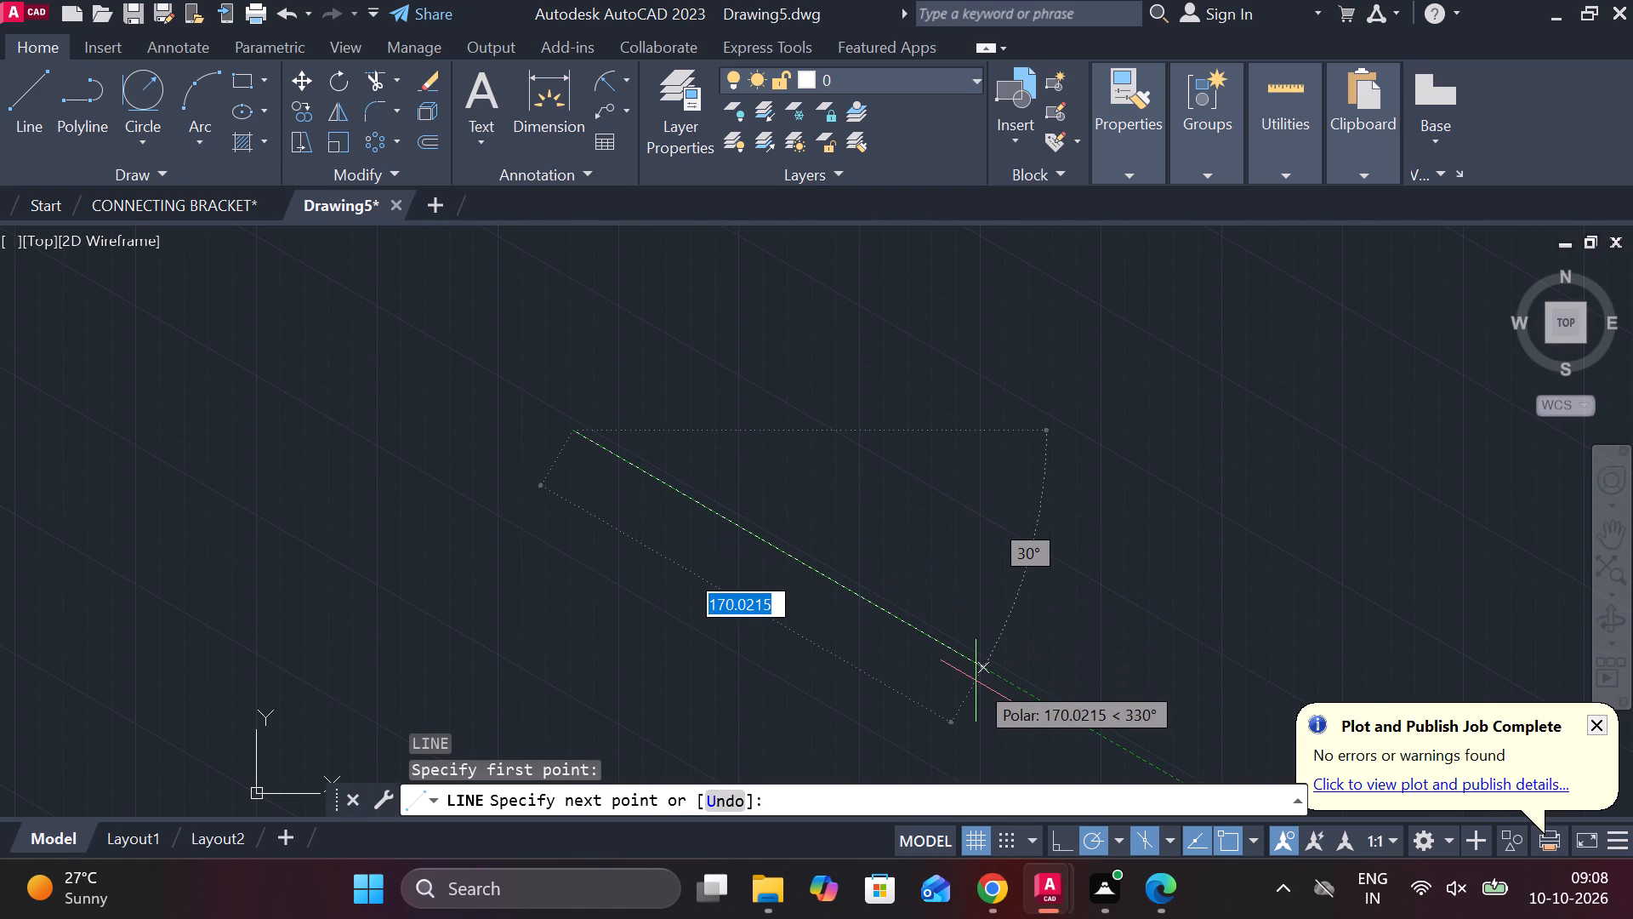
type("140")
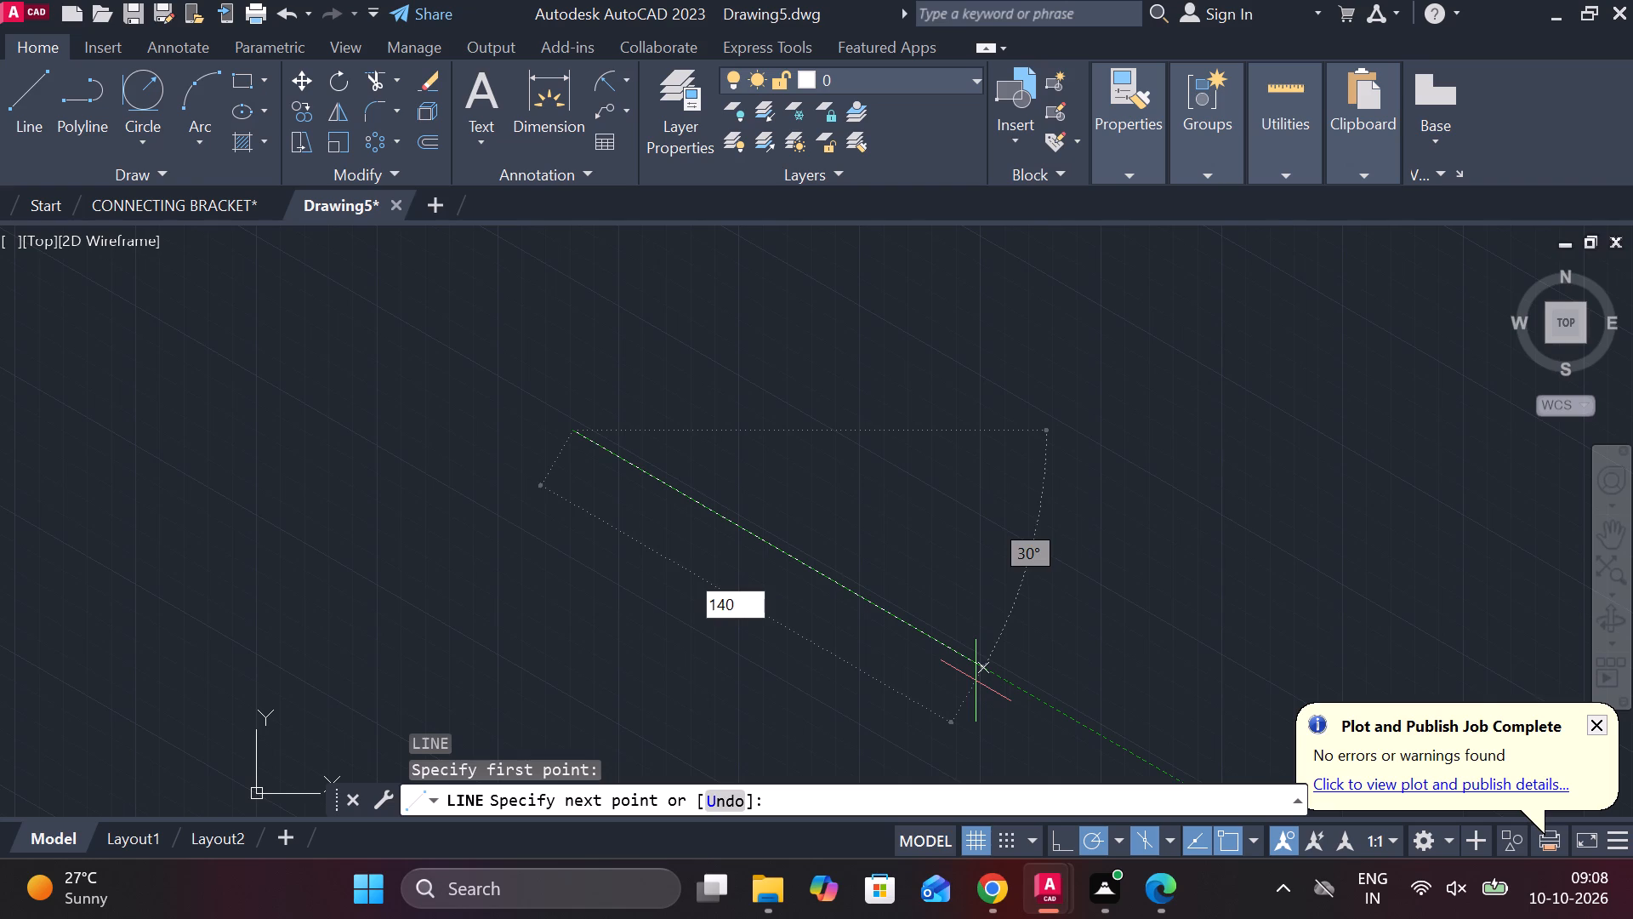
key("Return")
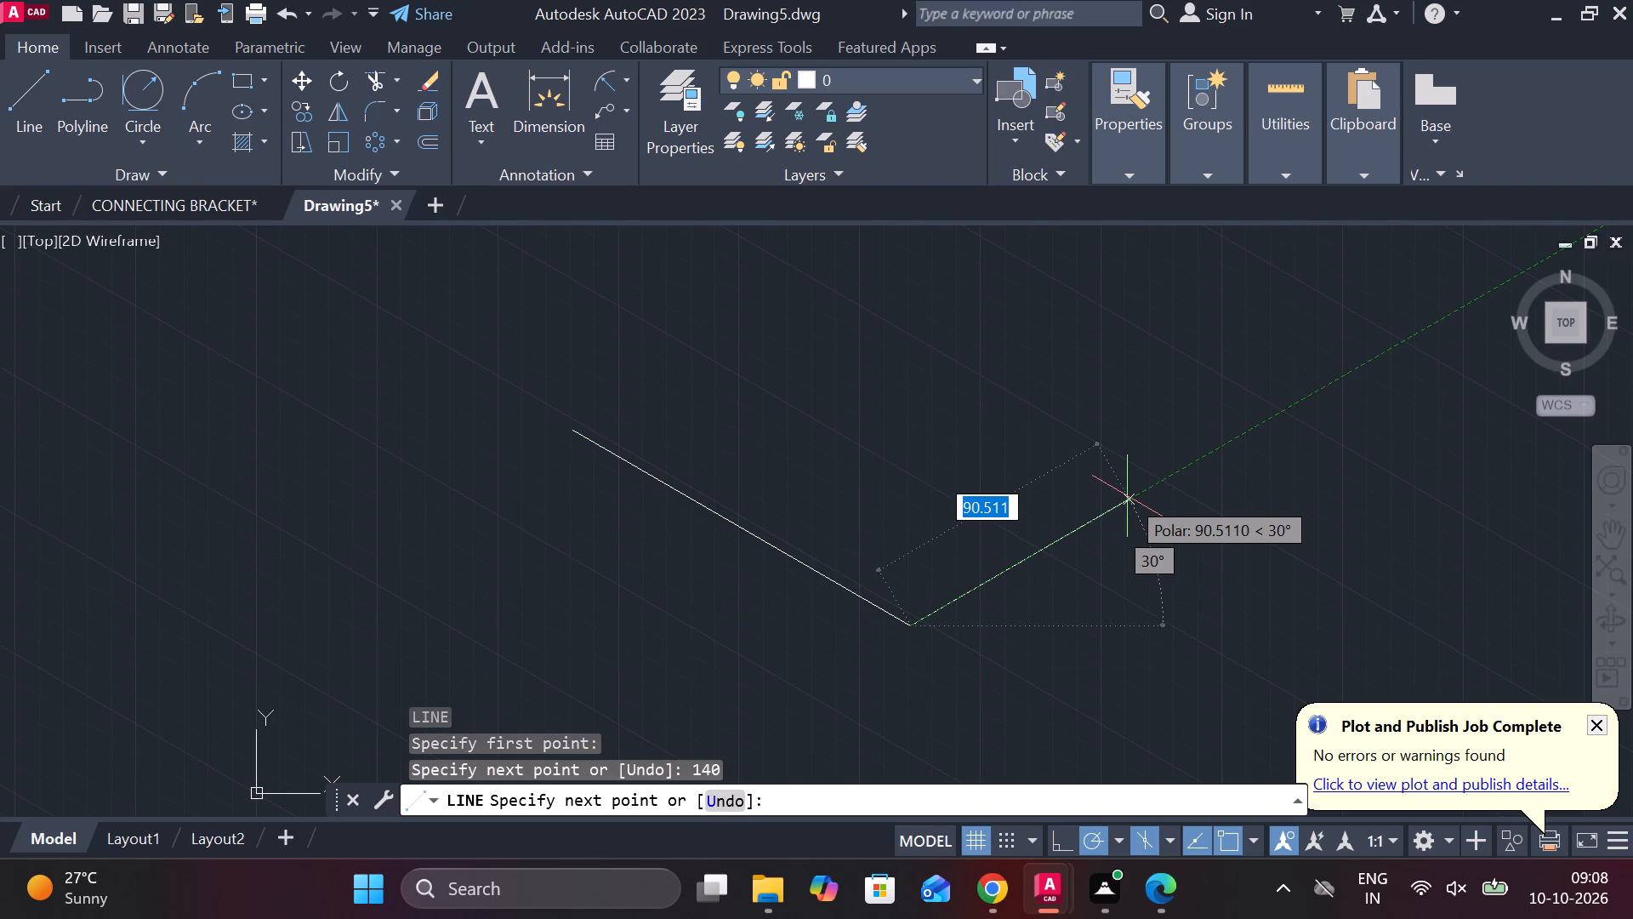
key("8")
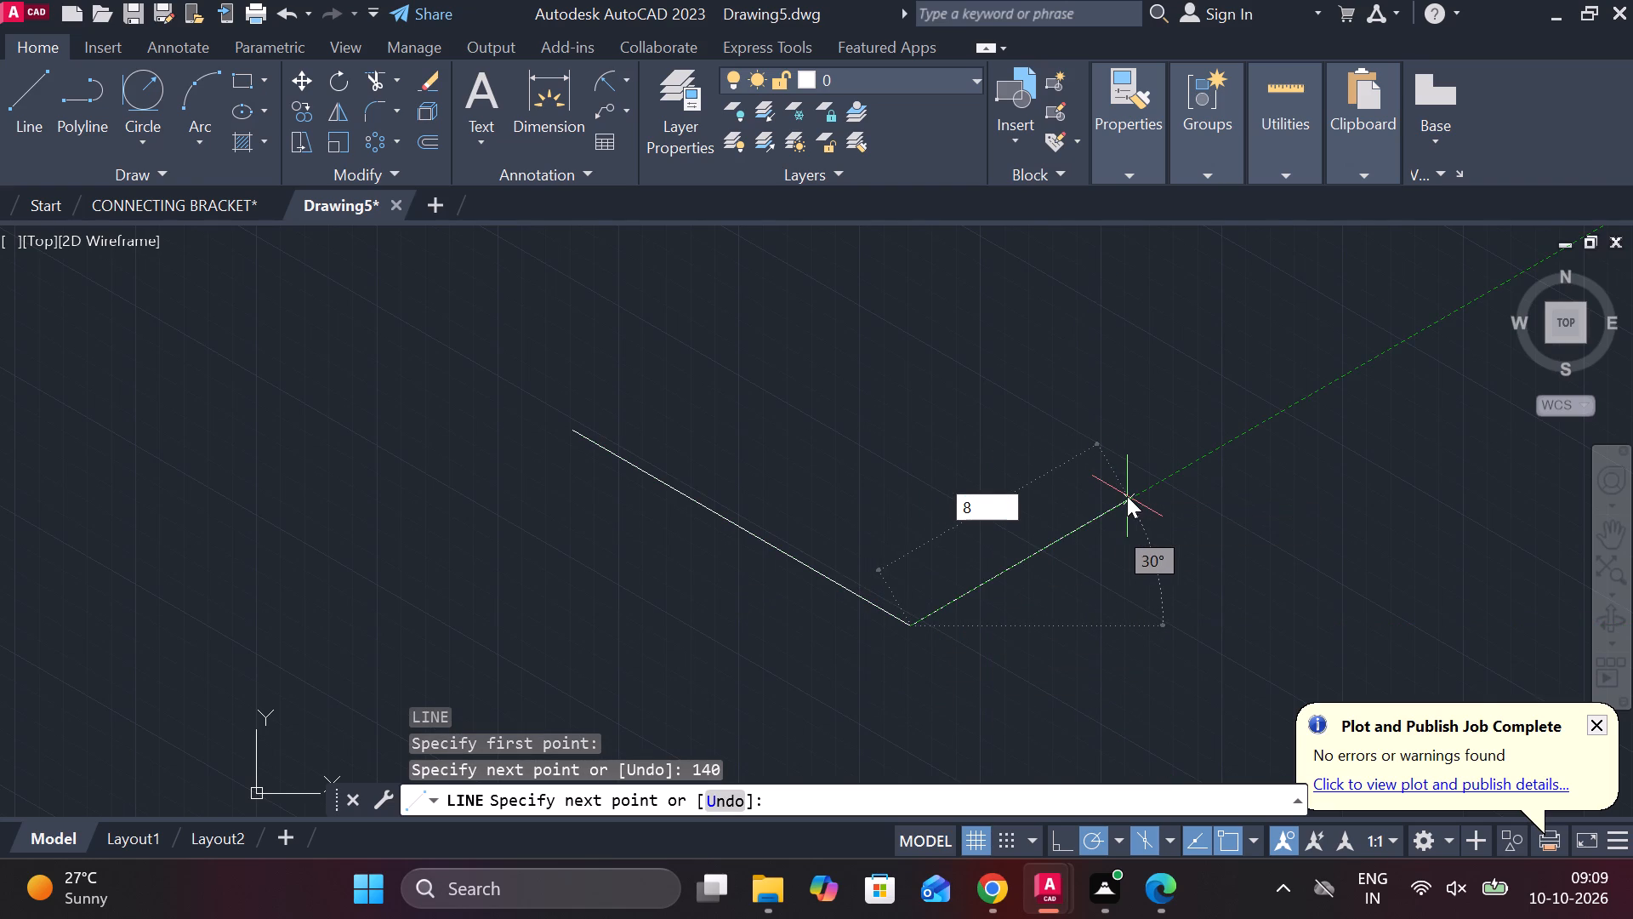
type("2")
key("space")
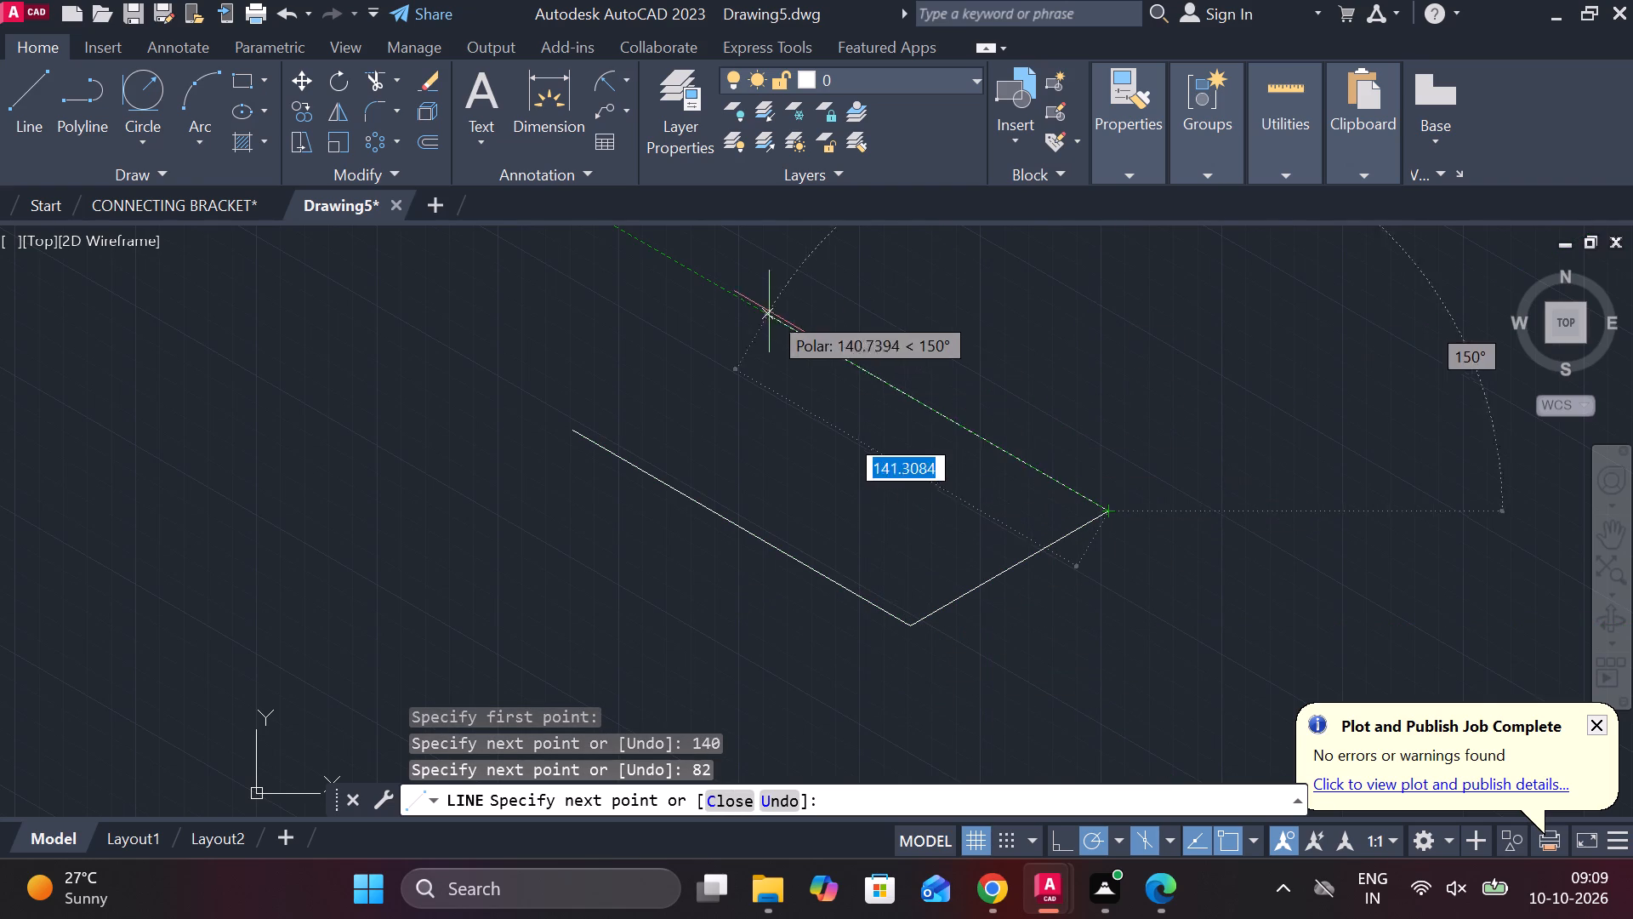
type("140")
key("Return")
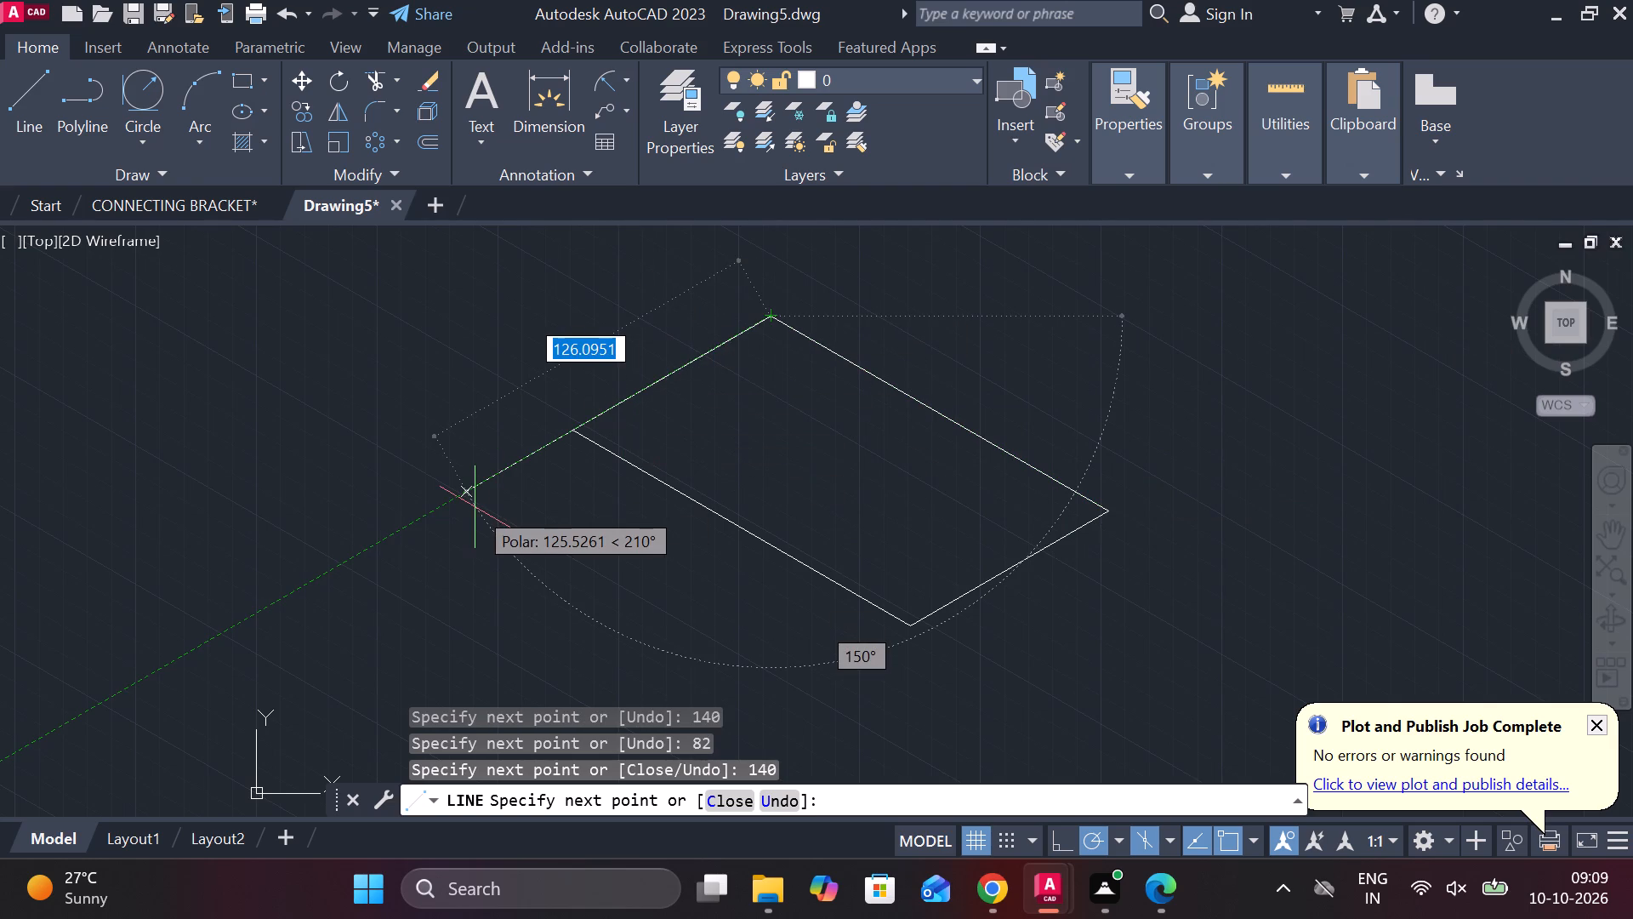
key("8")
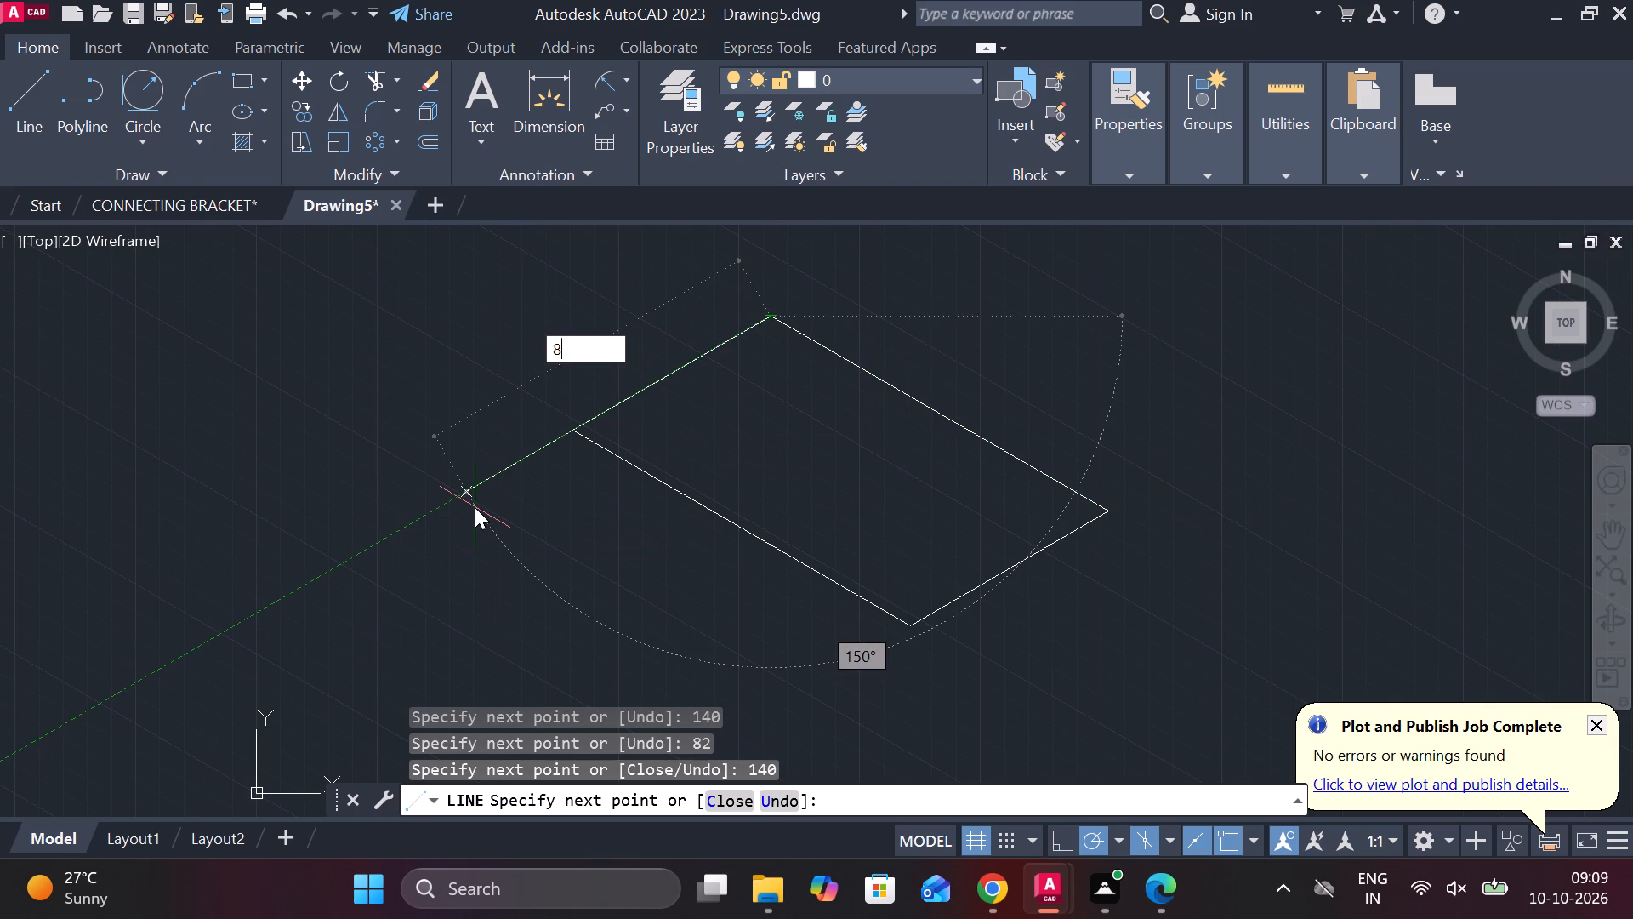
type("2")
key("space")
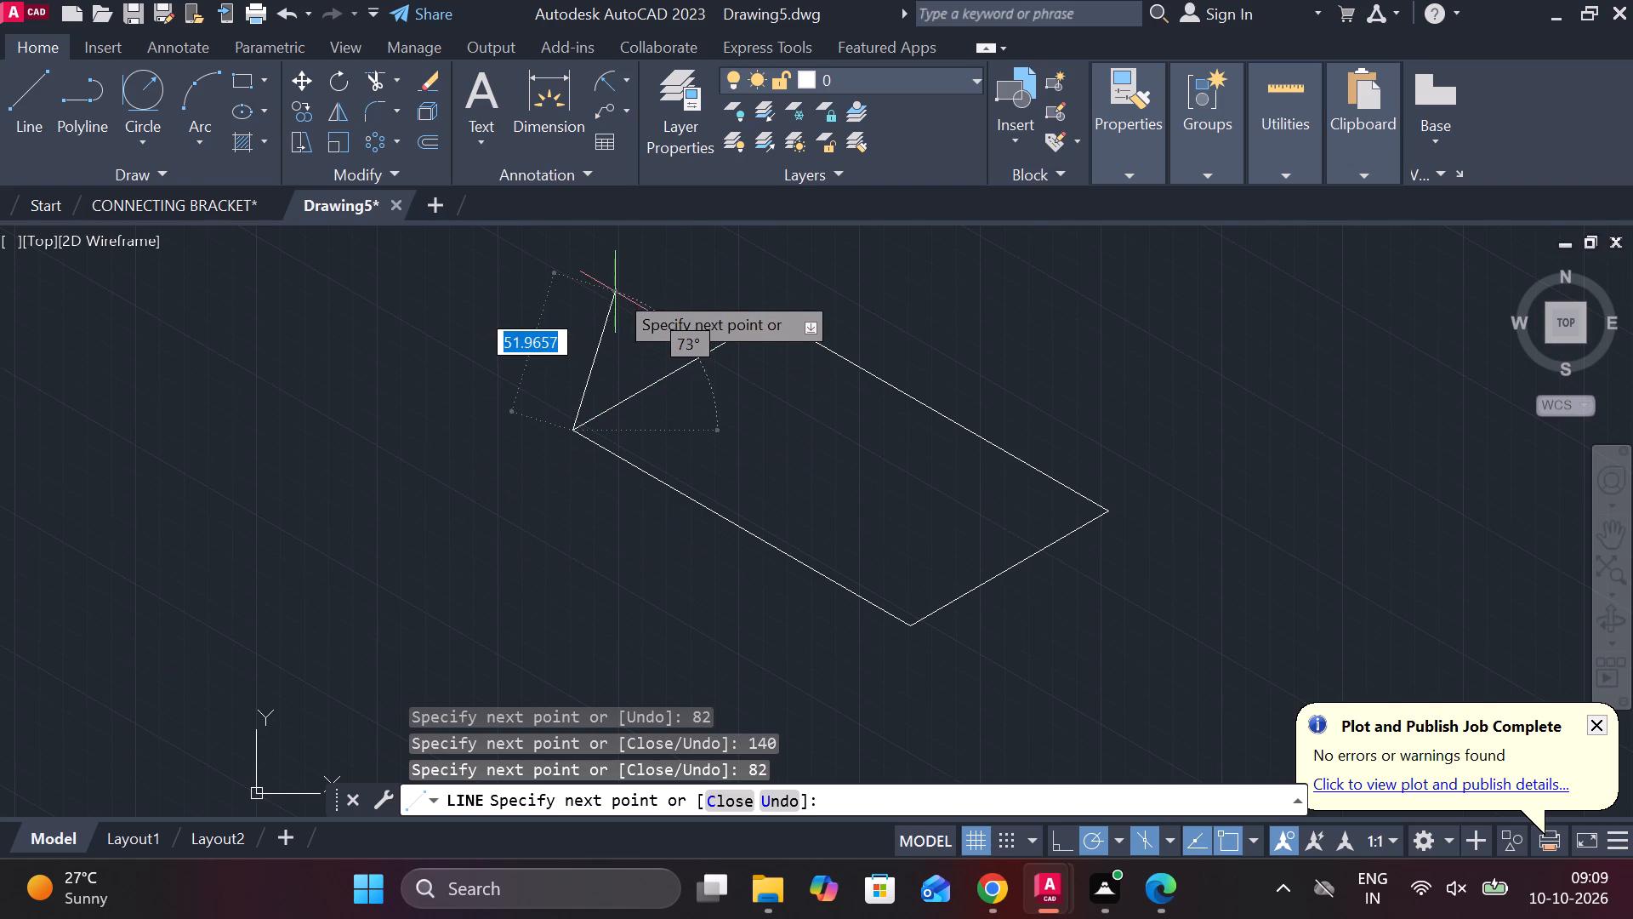
key("Escape")
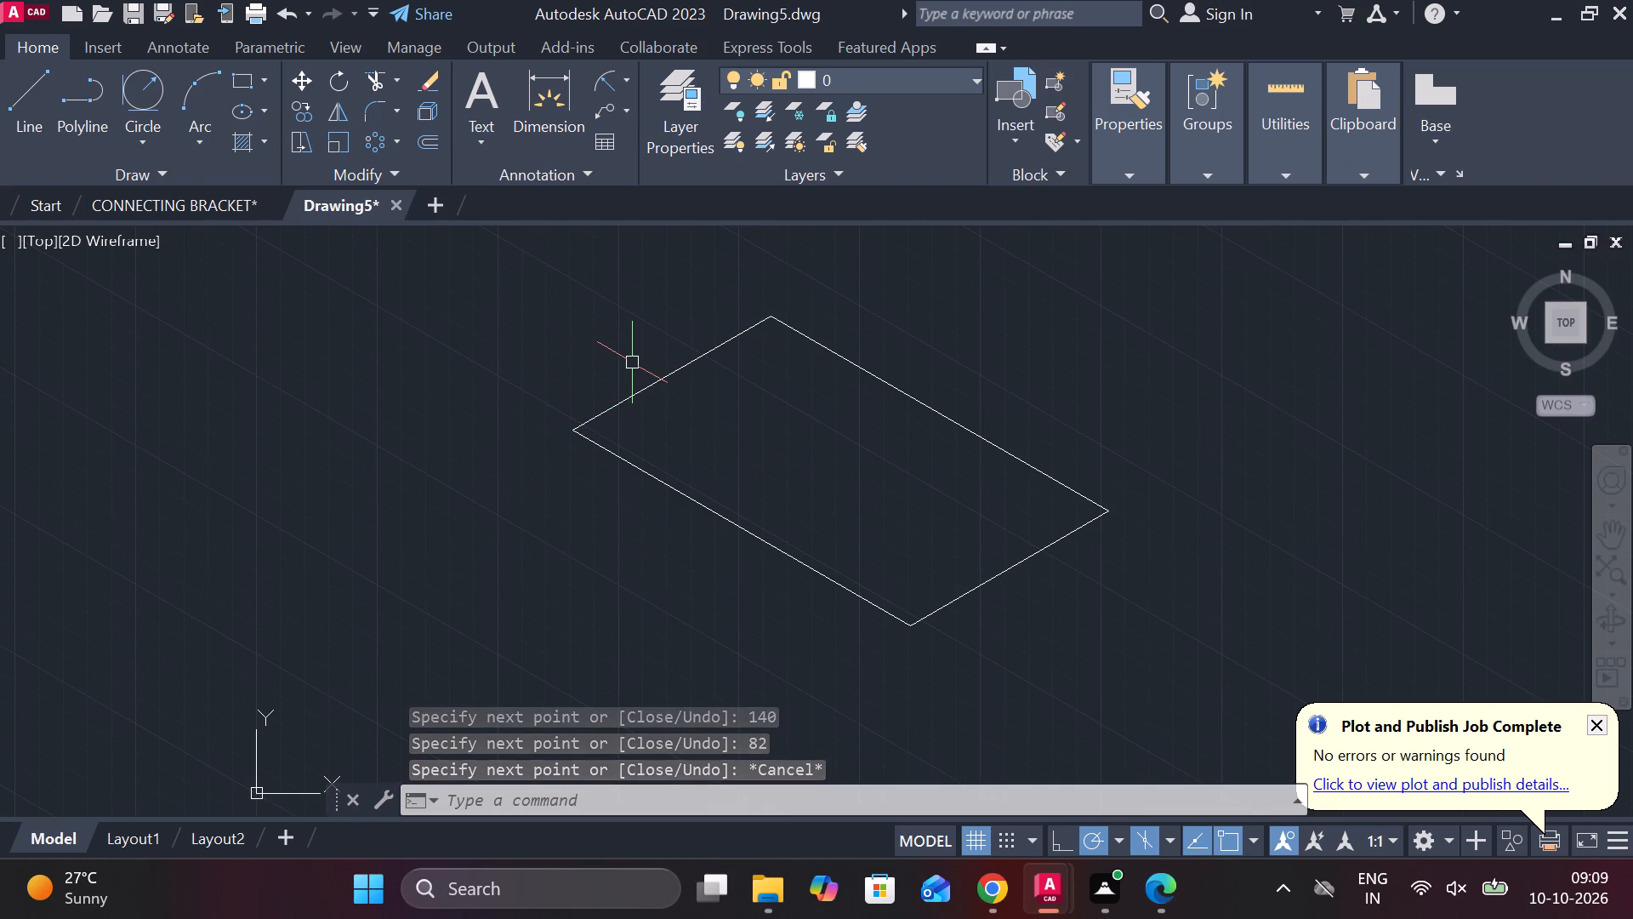
From the base's lowest corner, draw connected lines 30 straight up, 12 at 30° and 15 straight down.
middle_click_drag(1016, 539, 1009, 541)
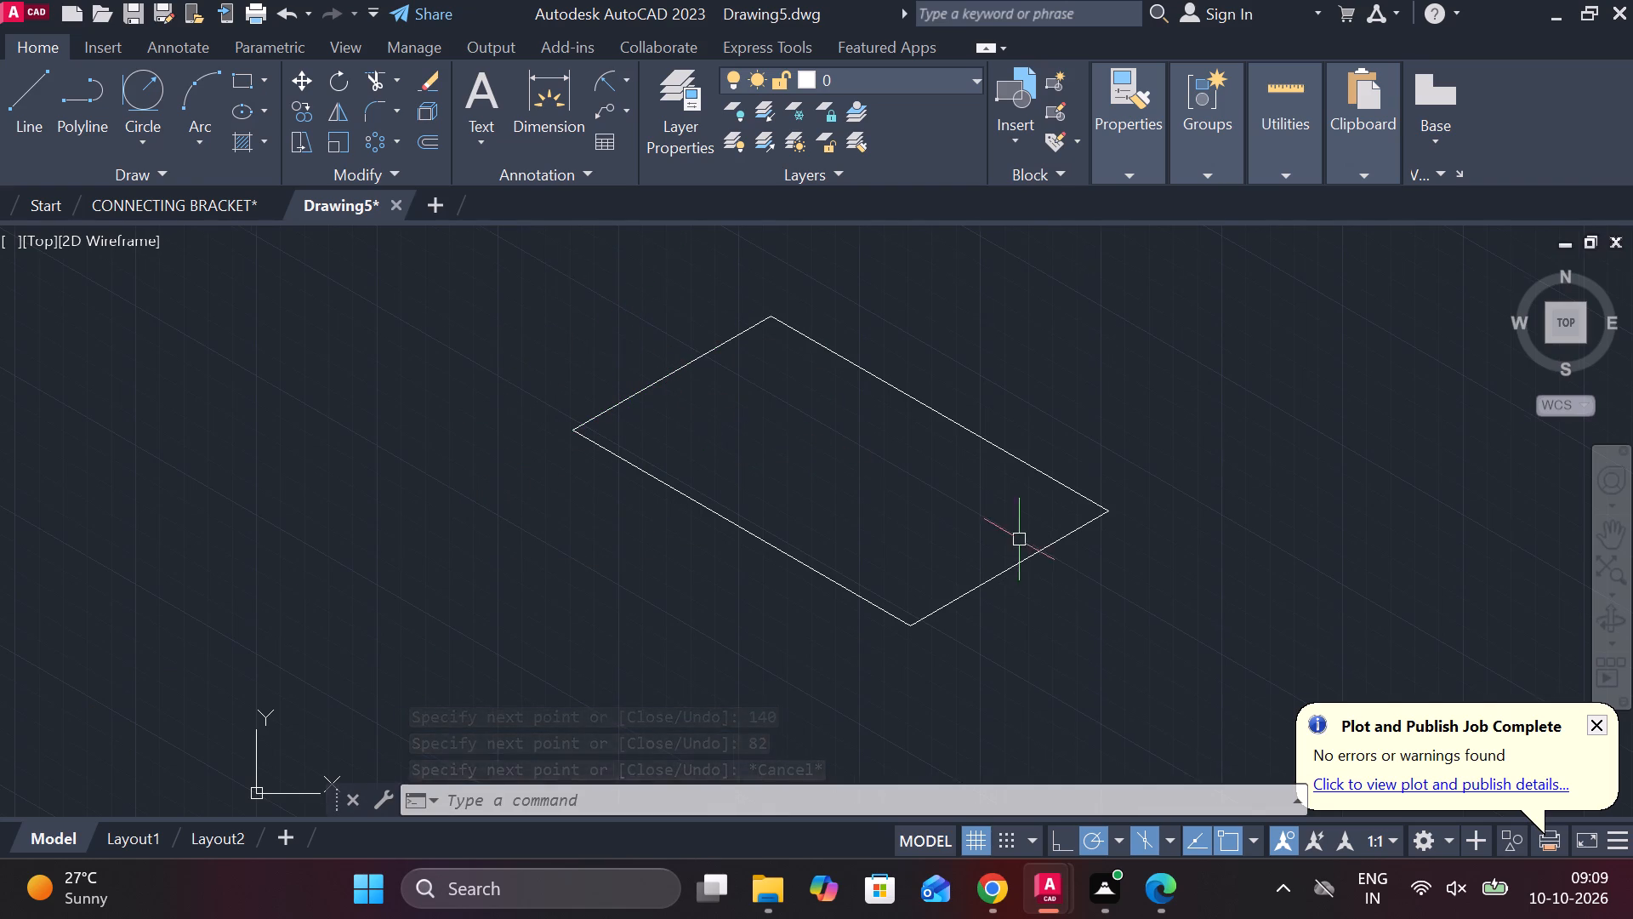
middle_click_drag(1009, 541, 907, 485)
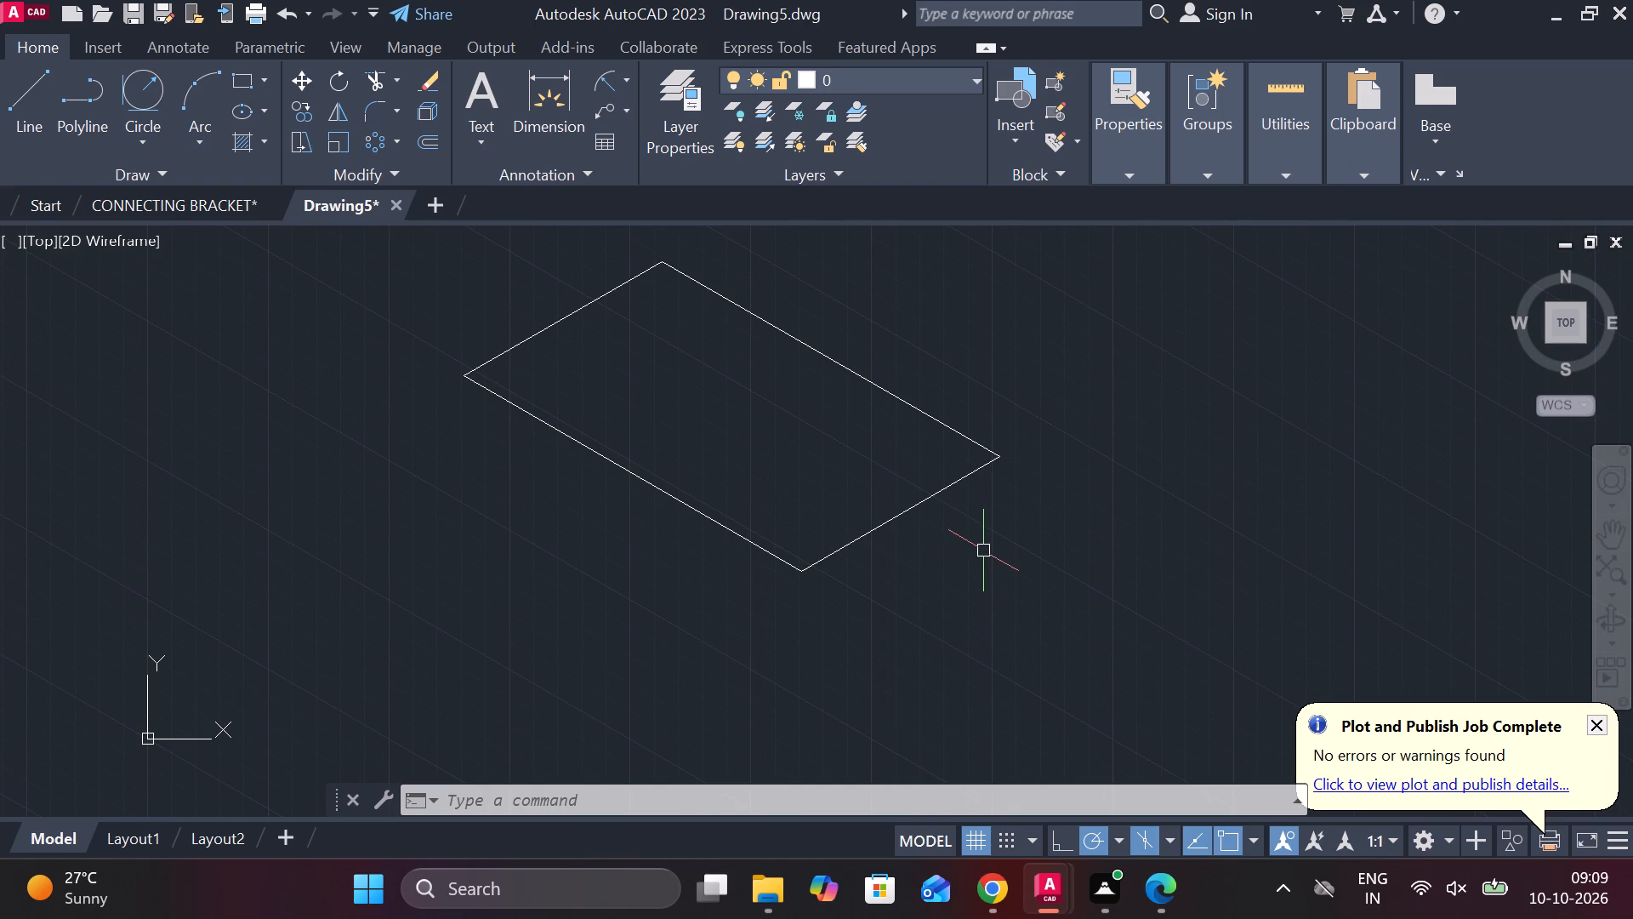
key("l")
key("Return")
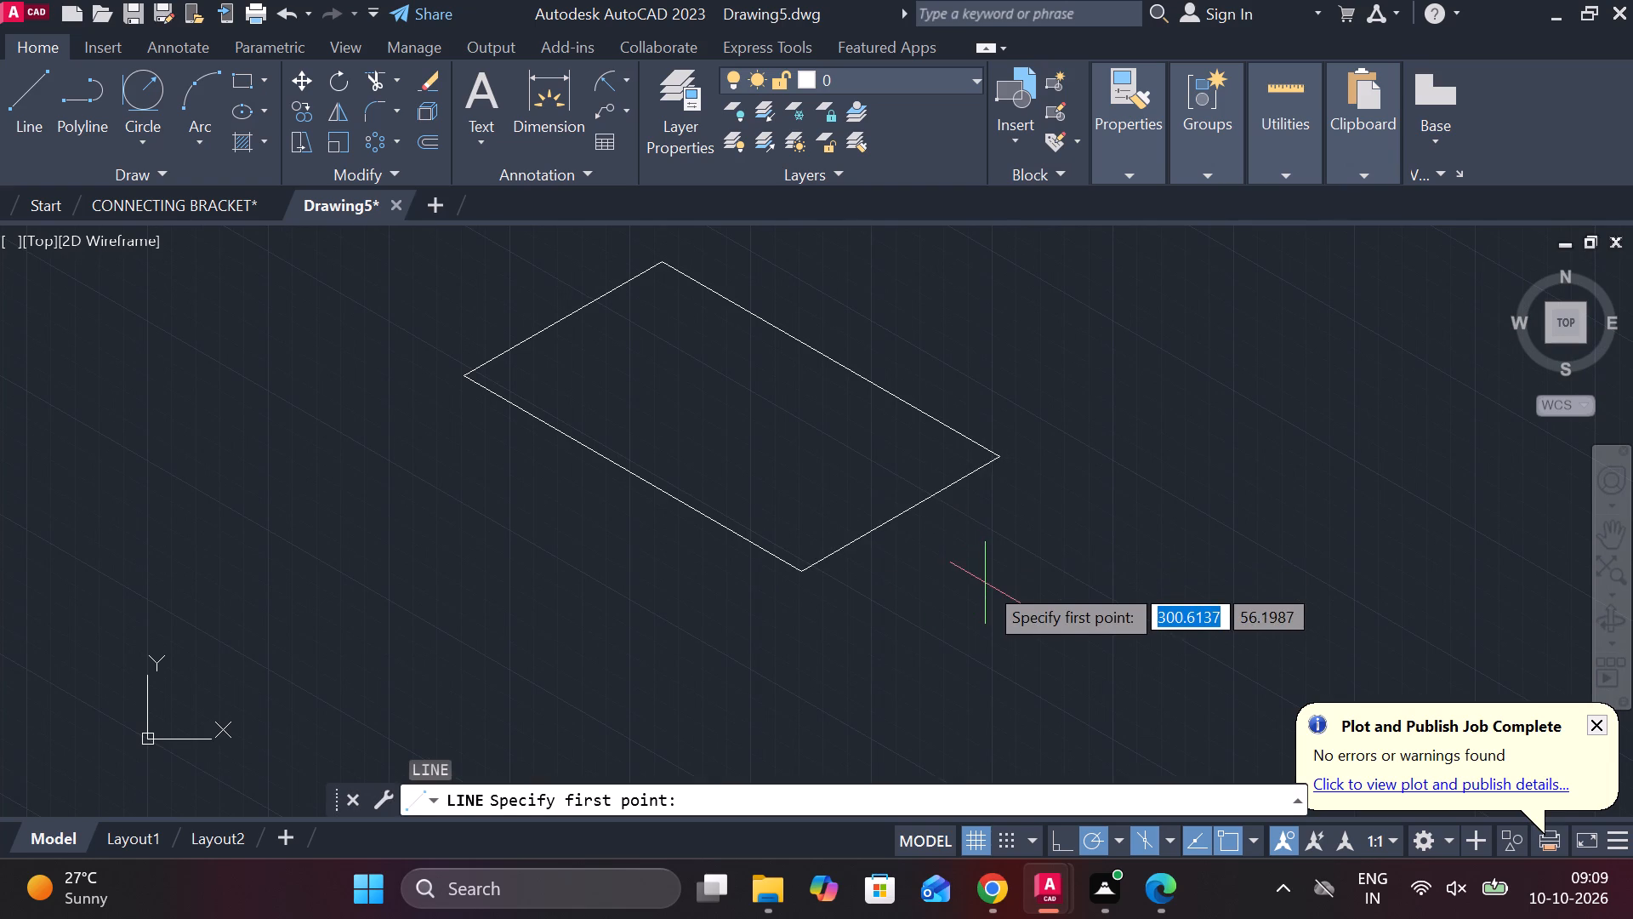
left_click(807, 565)
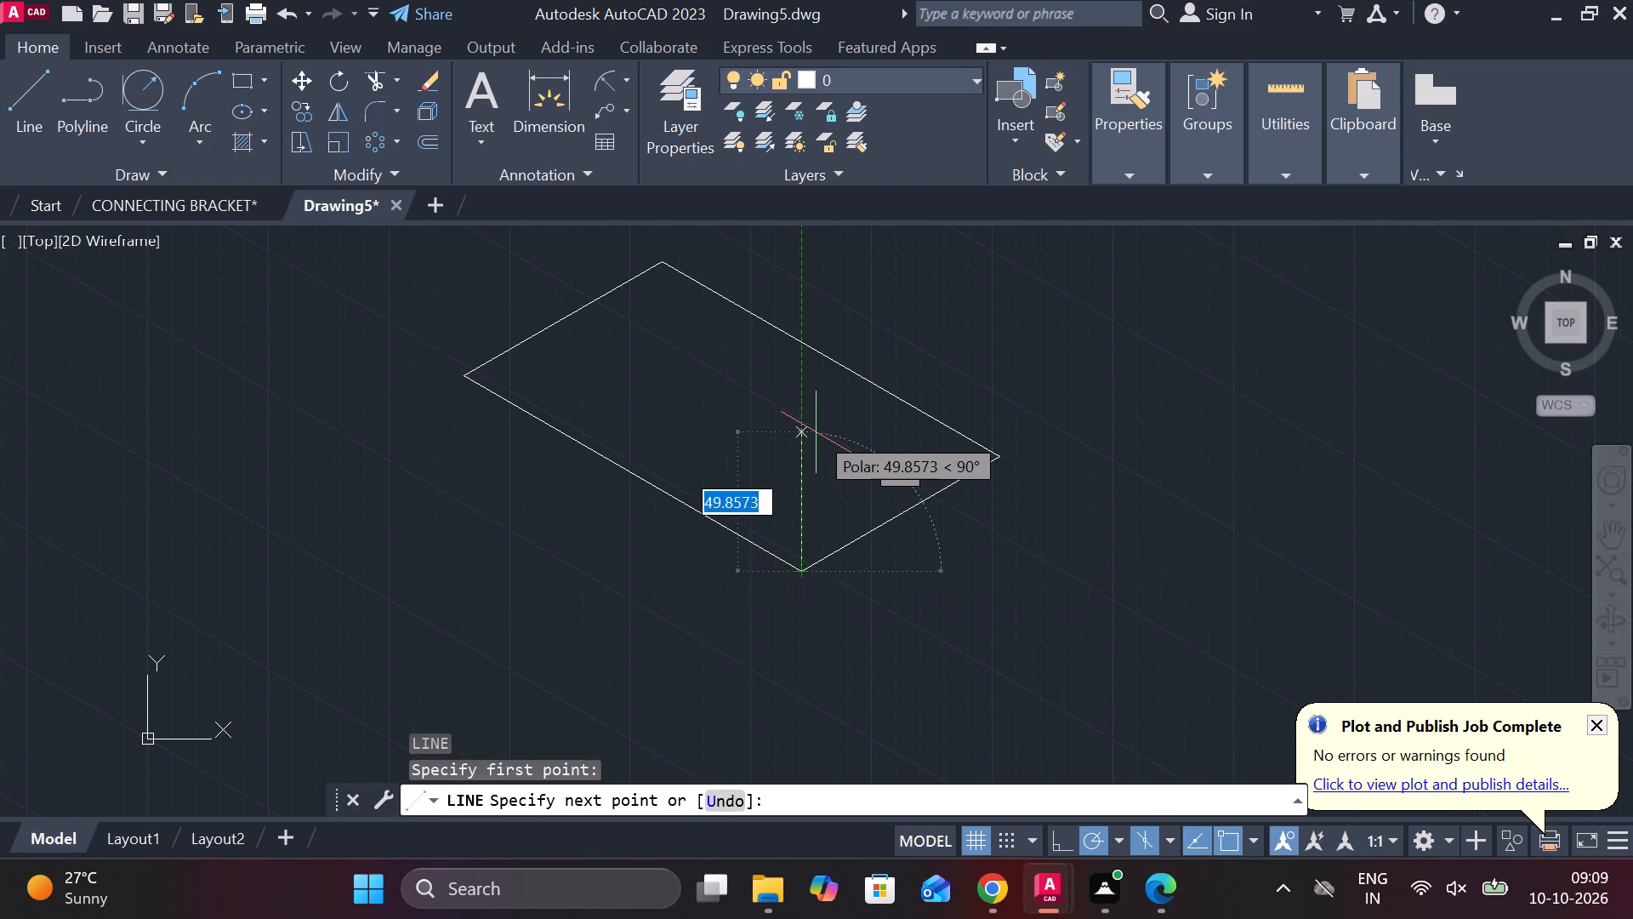
type("30")
key("Return")
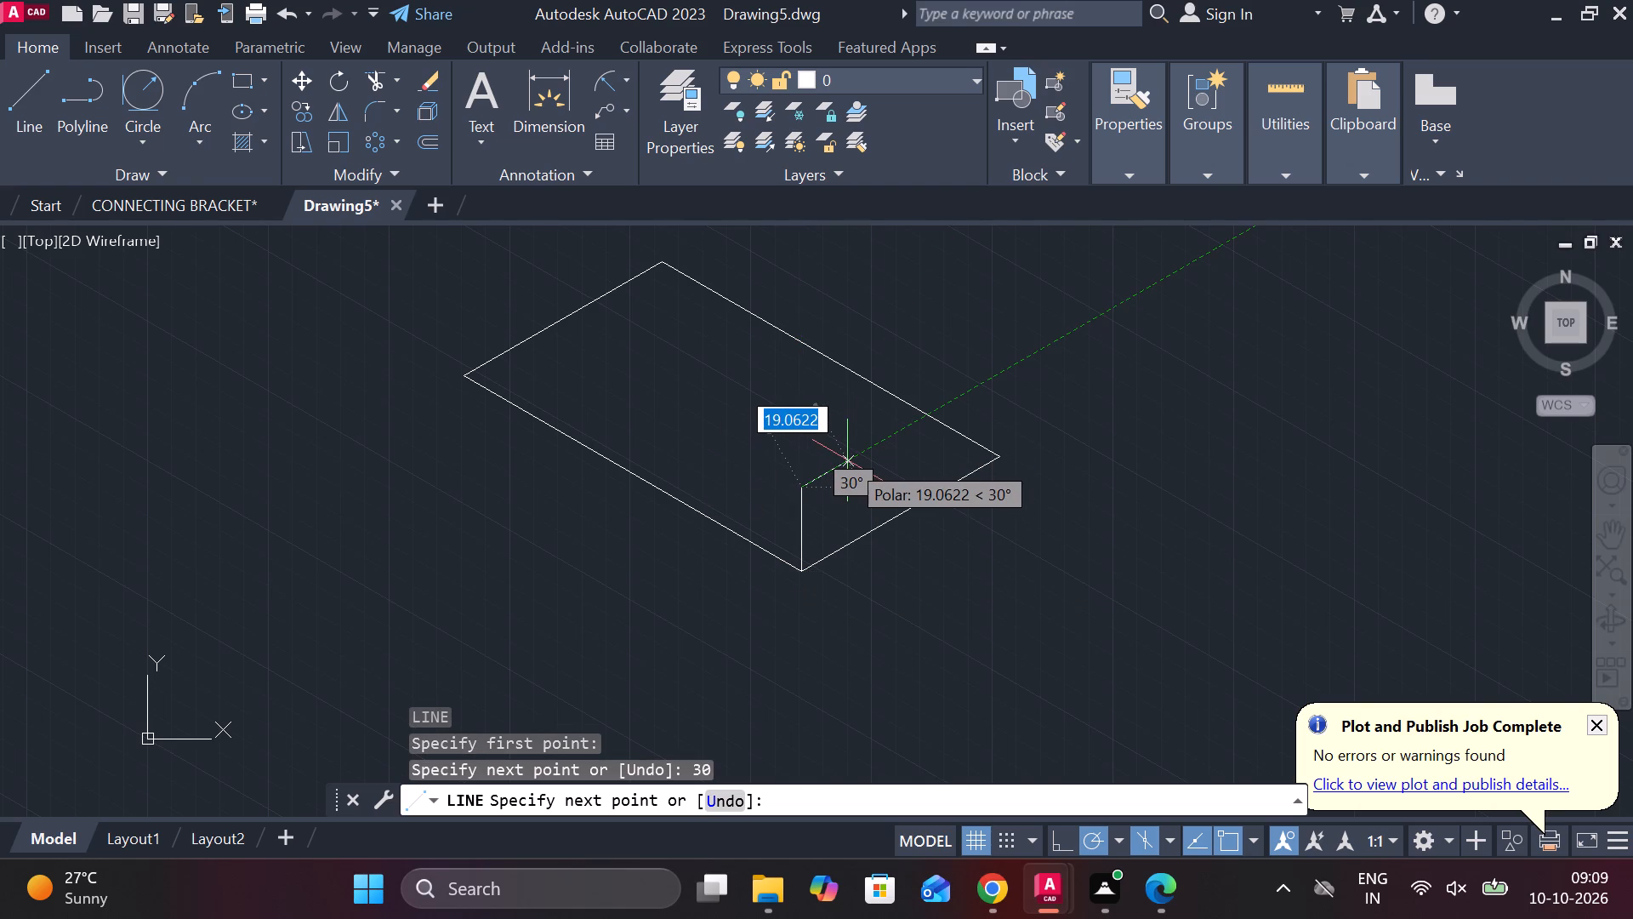
type("12")
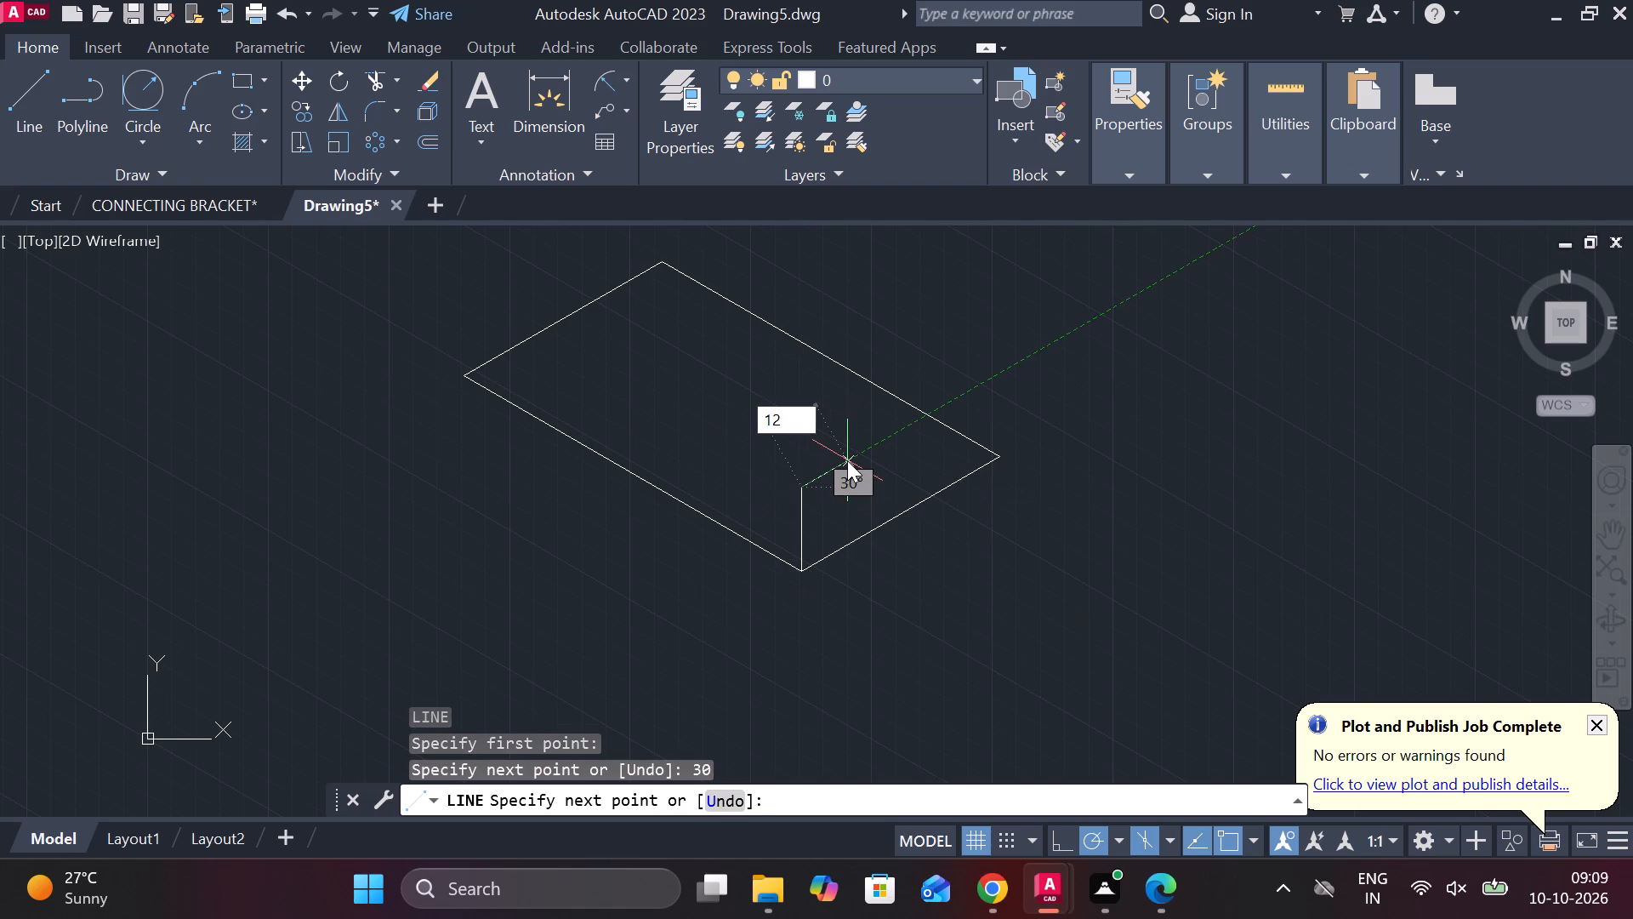
key("space")
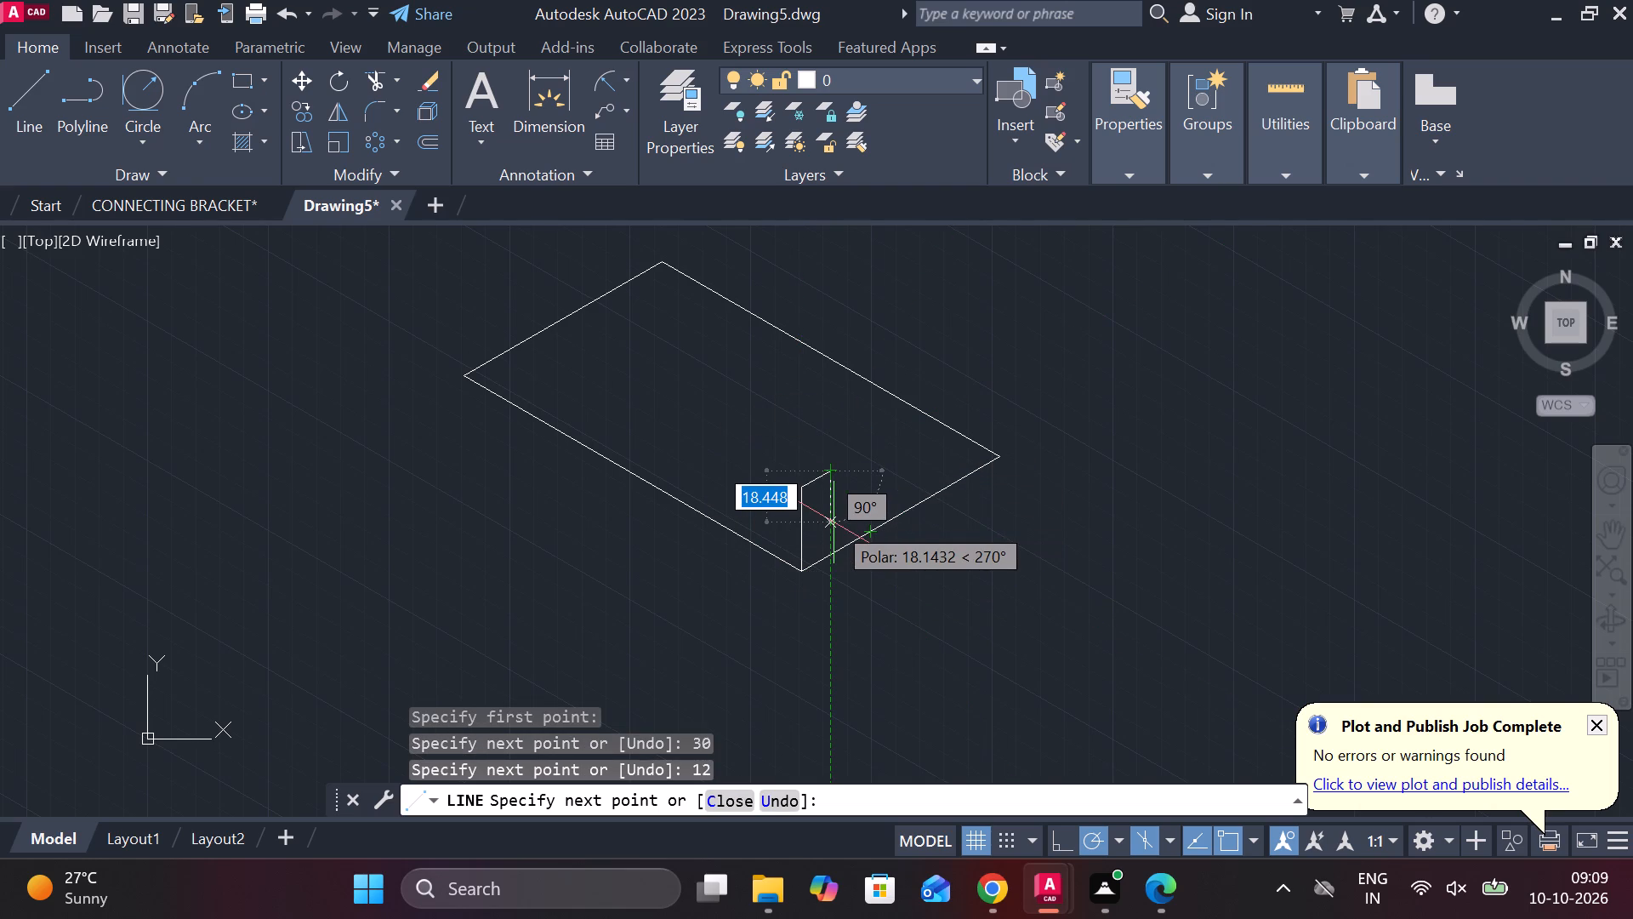
scroll(834, 522, "up", 1)
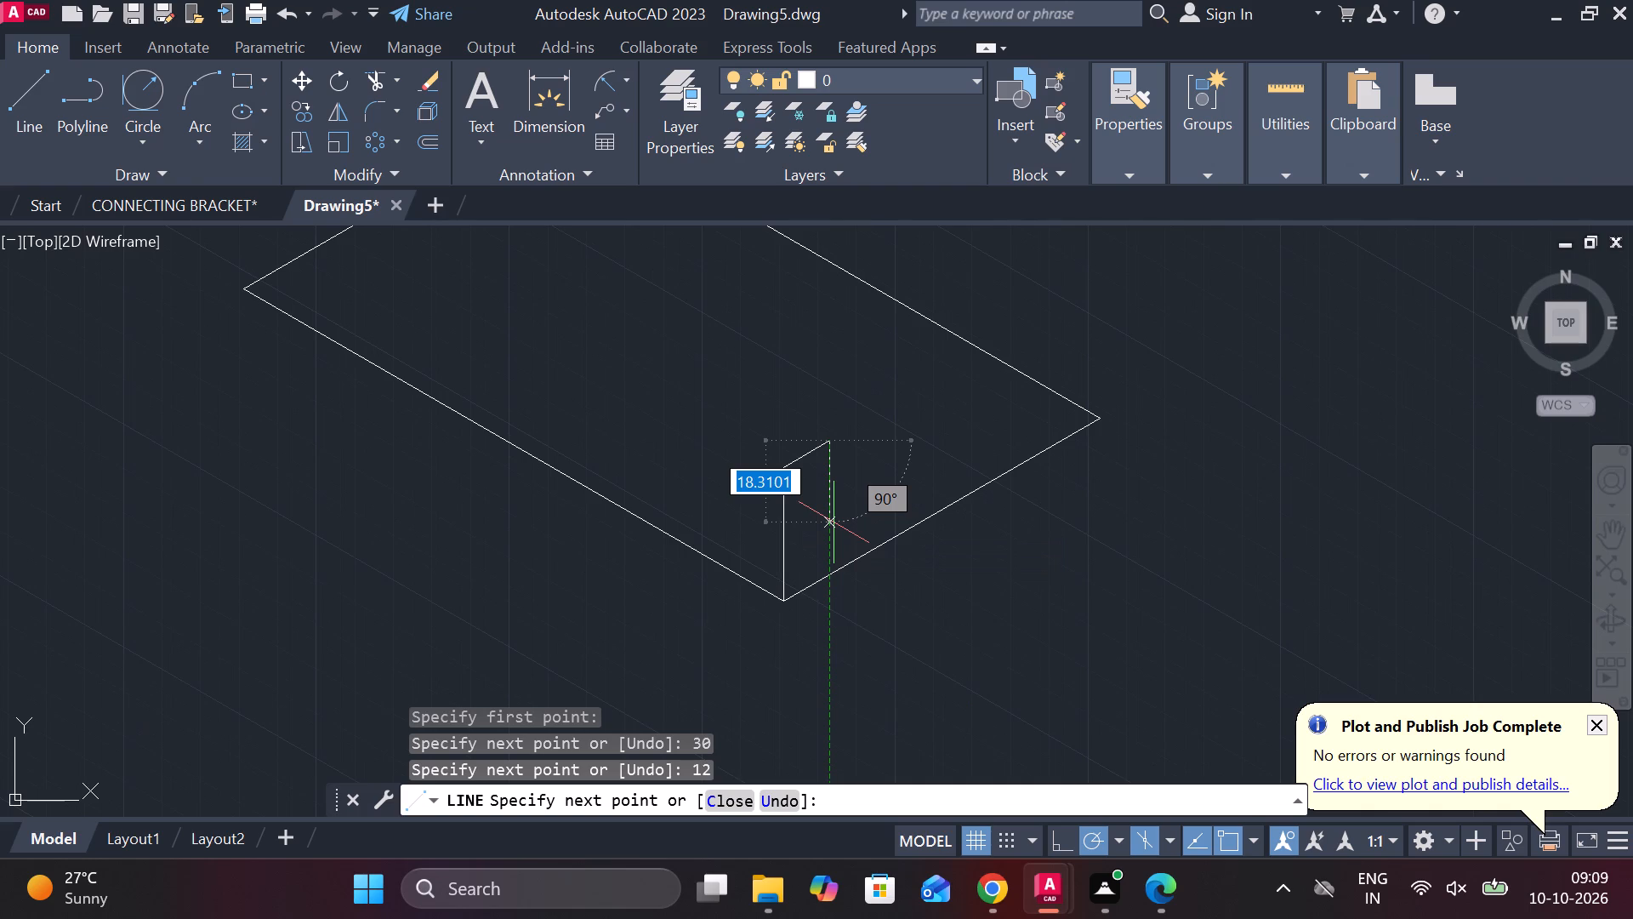
type("15")
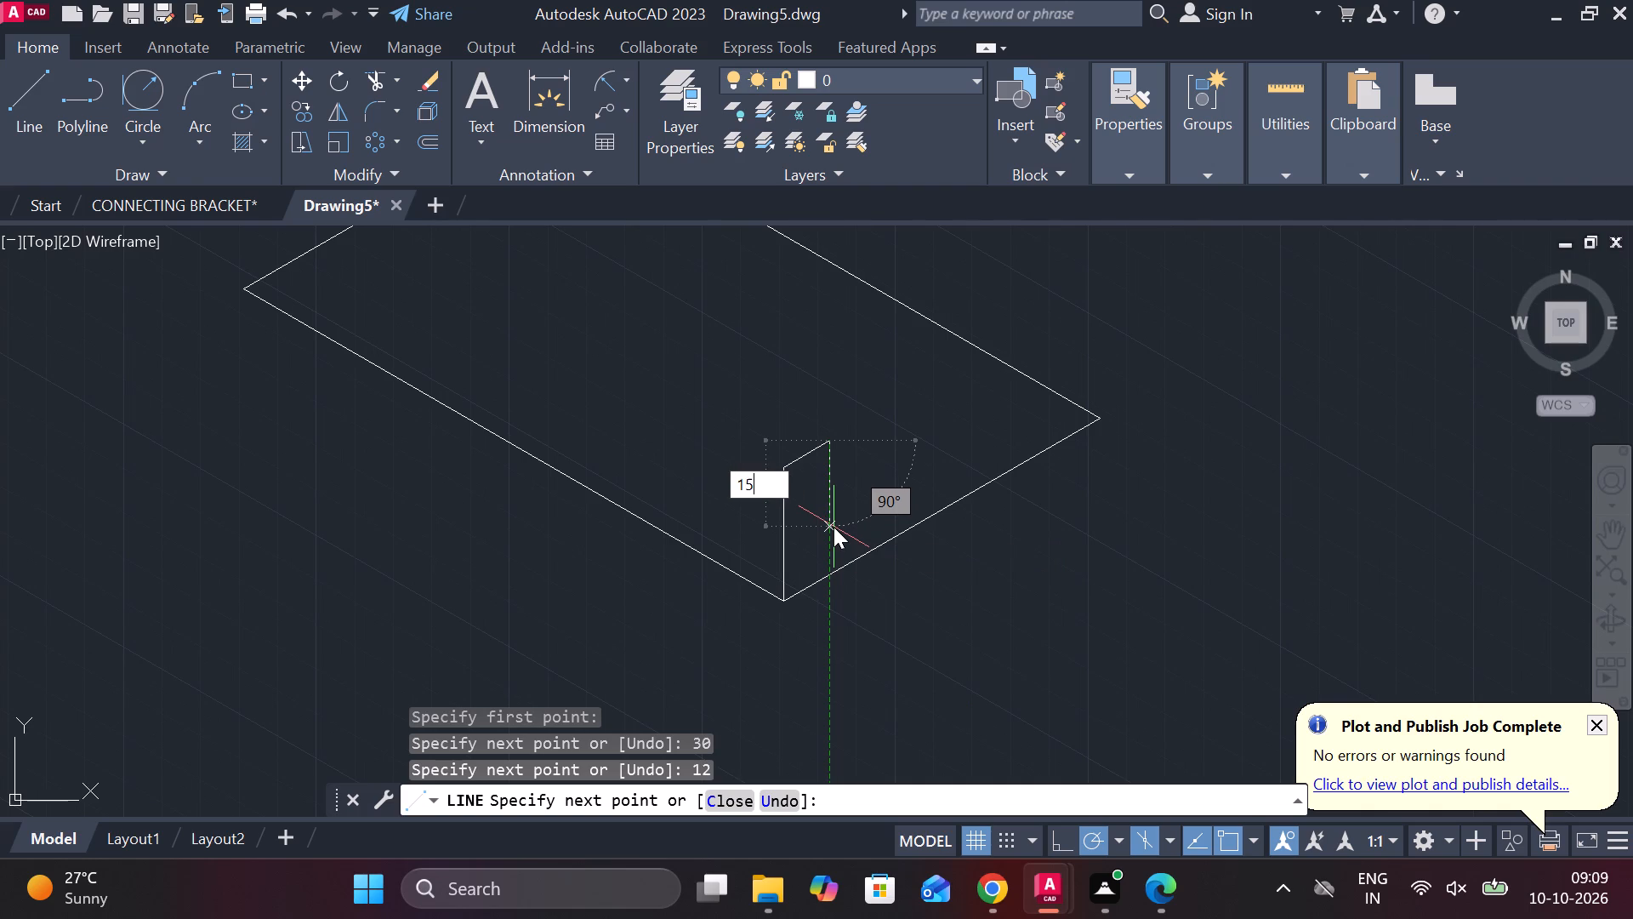
key("space")
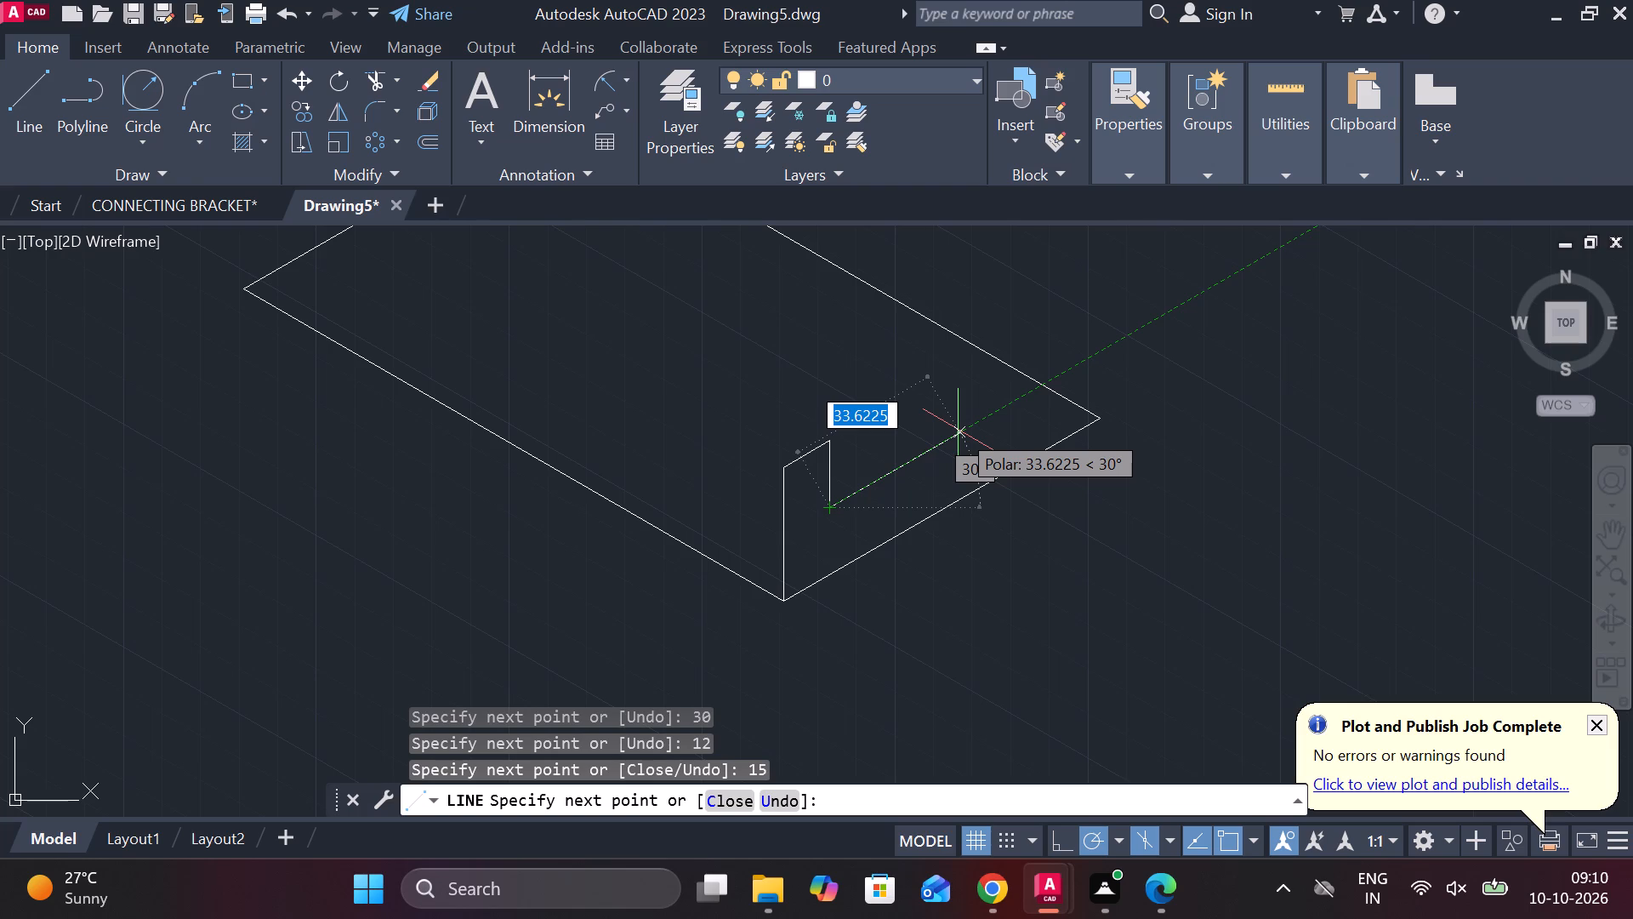
key("Escape")
From the base's right corner, draw connected lines 30 straight up, 12 at 210°, 15 straight down, and across to the opposite 15-long line's lower end.
key("l")
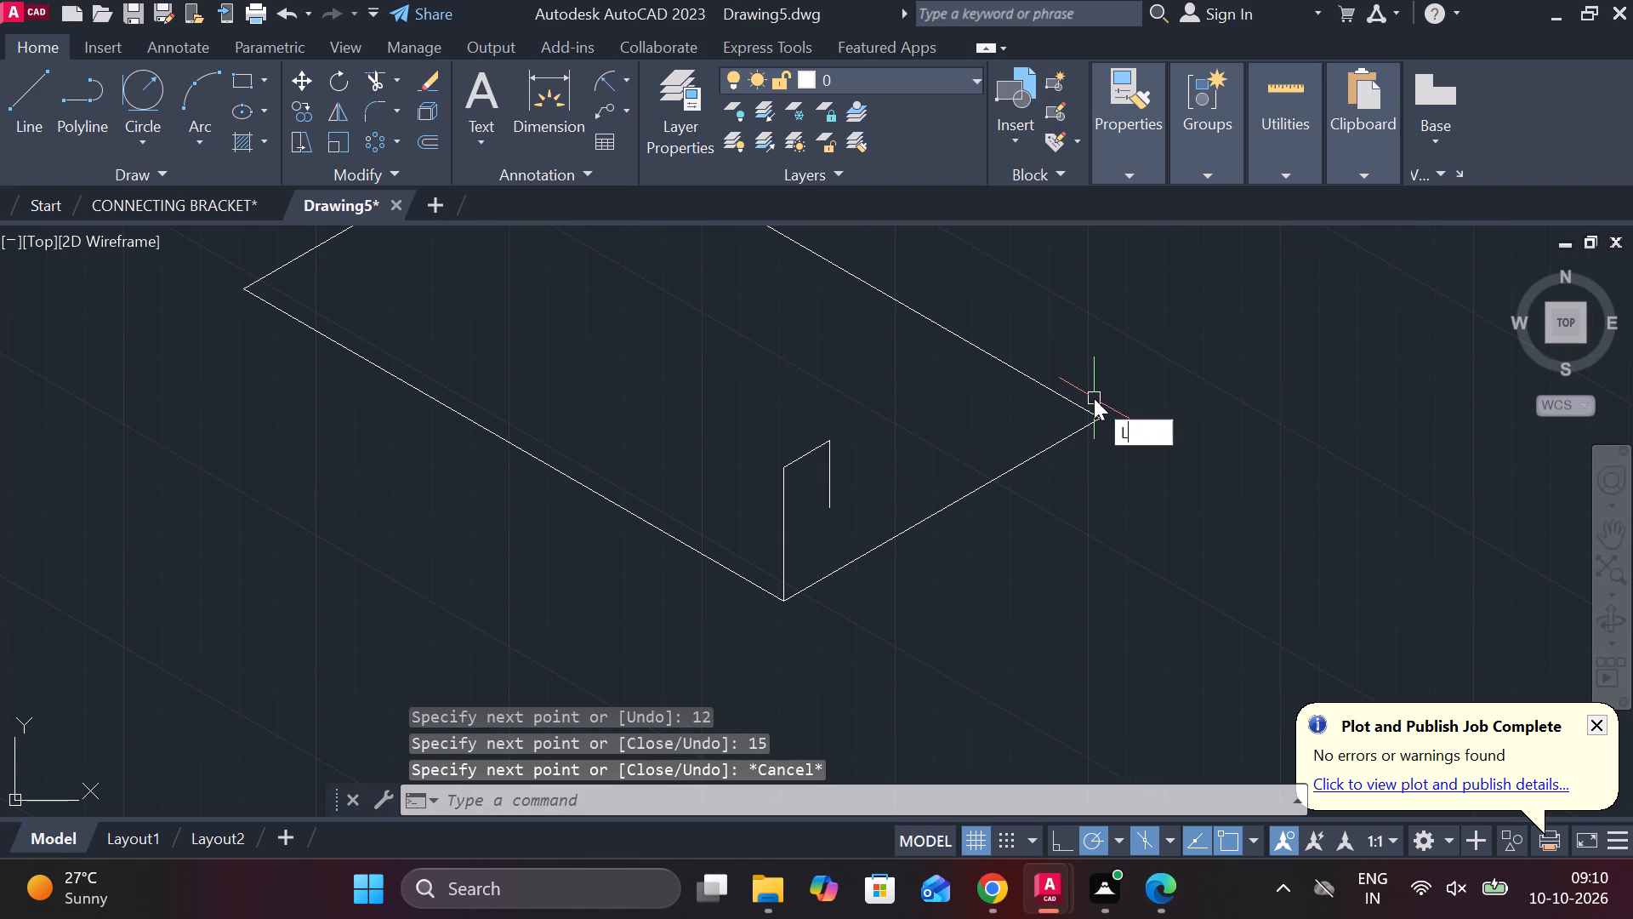
key("Return")
left_click(1091, 417)
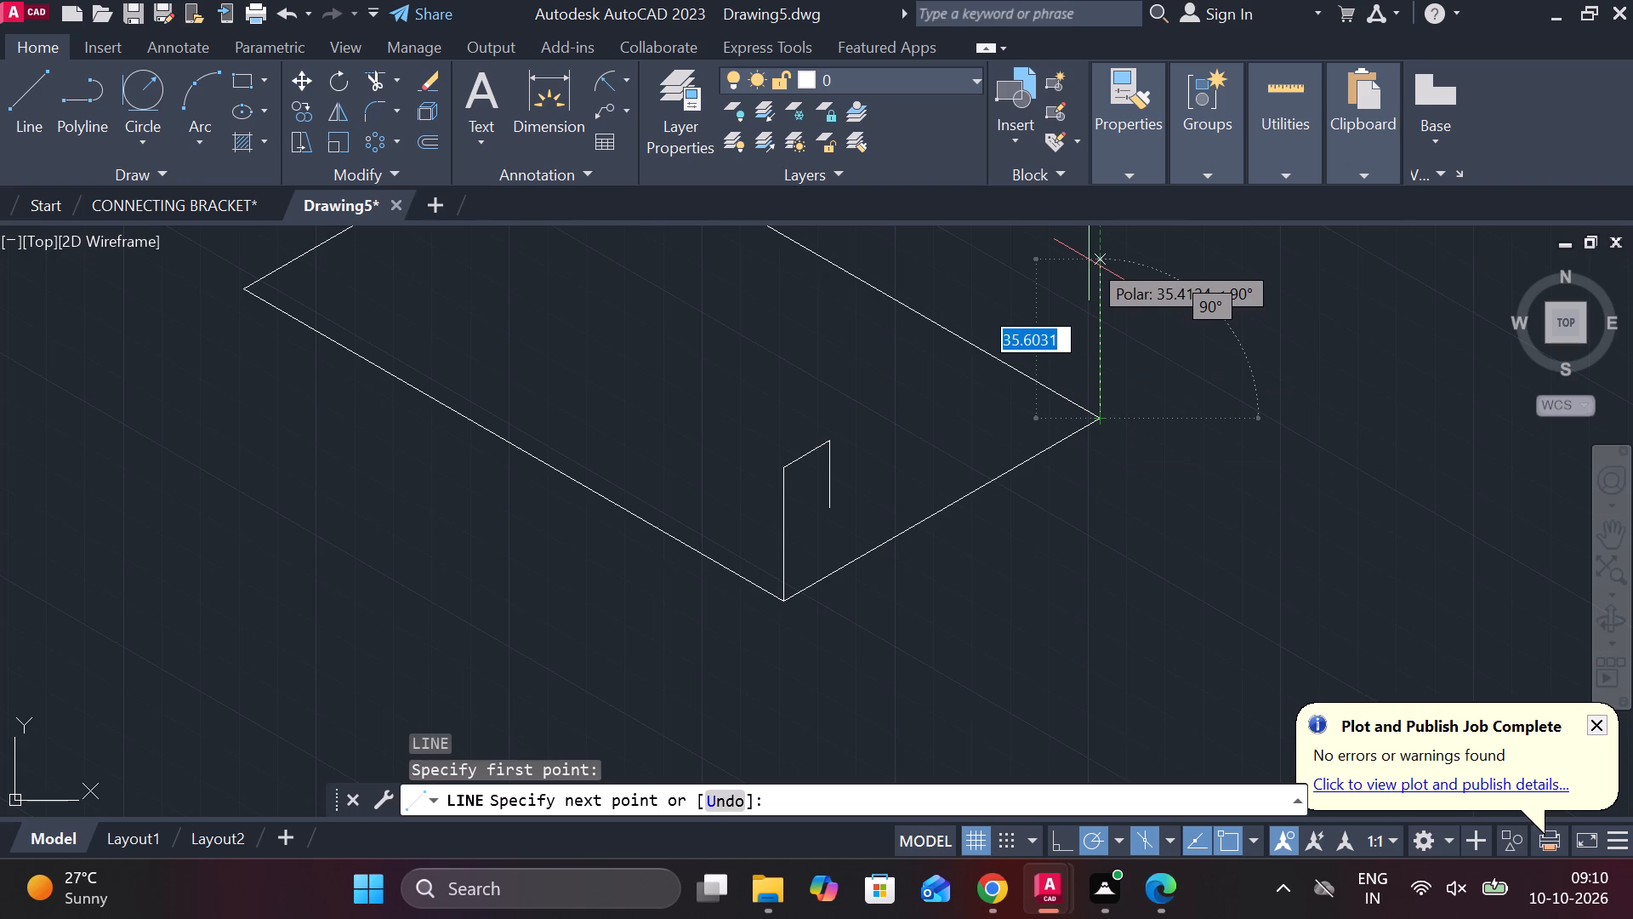
key("3")
key("0")
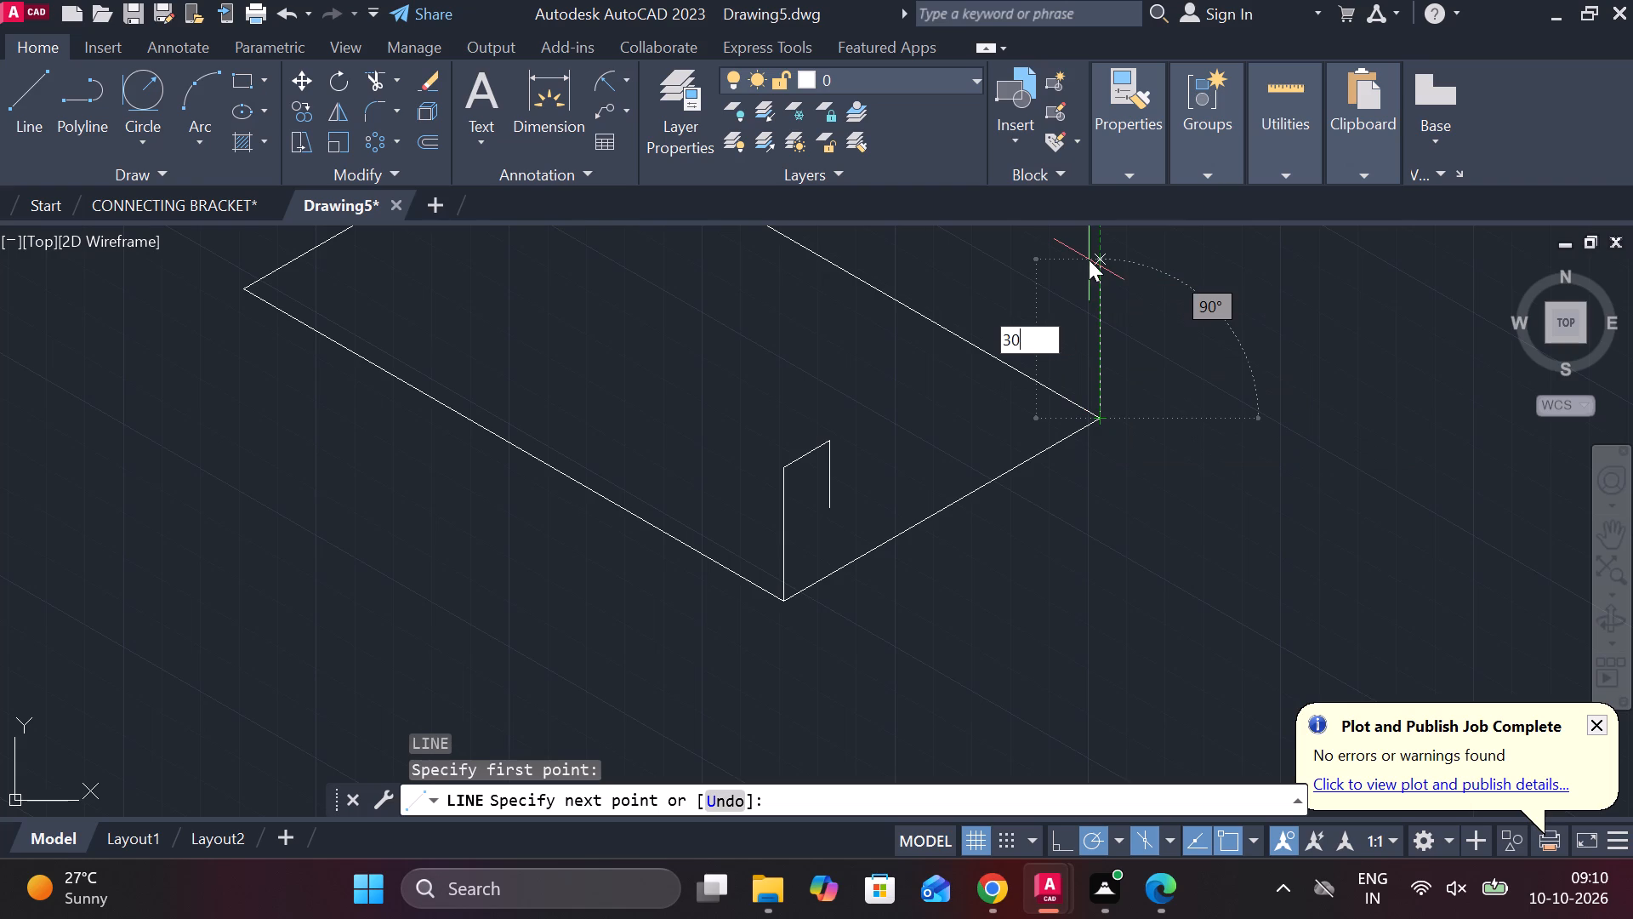
key("Return")
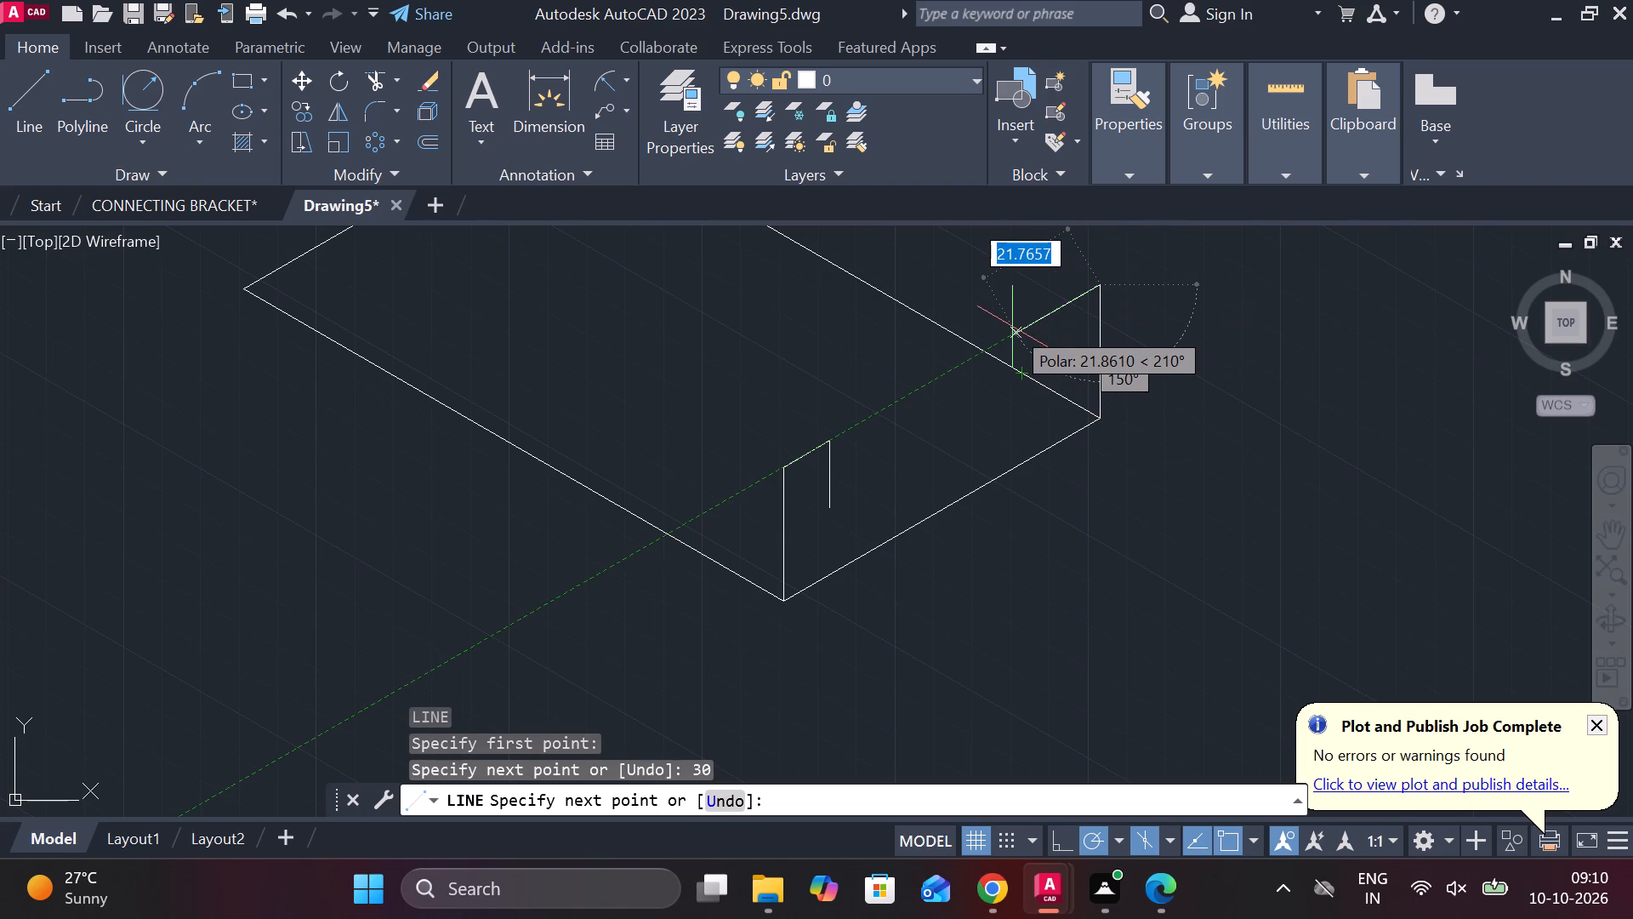
type("12")
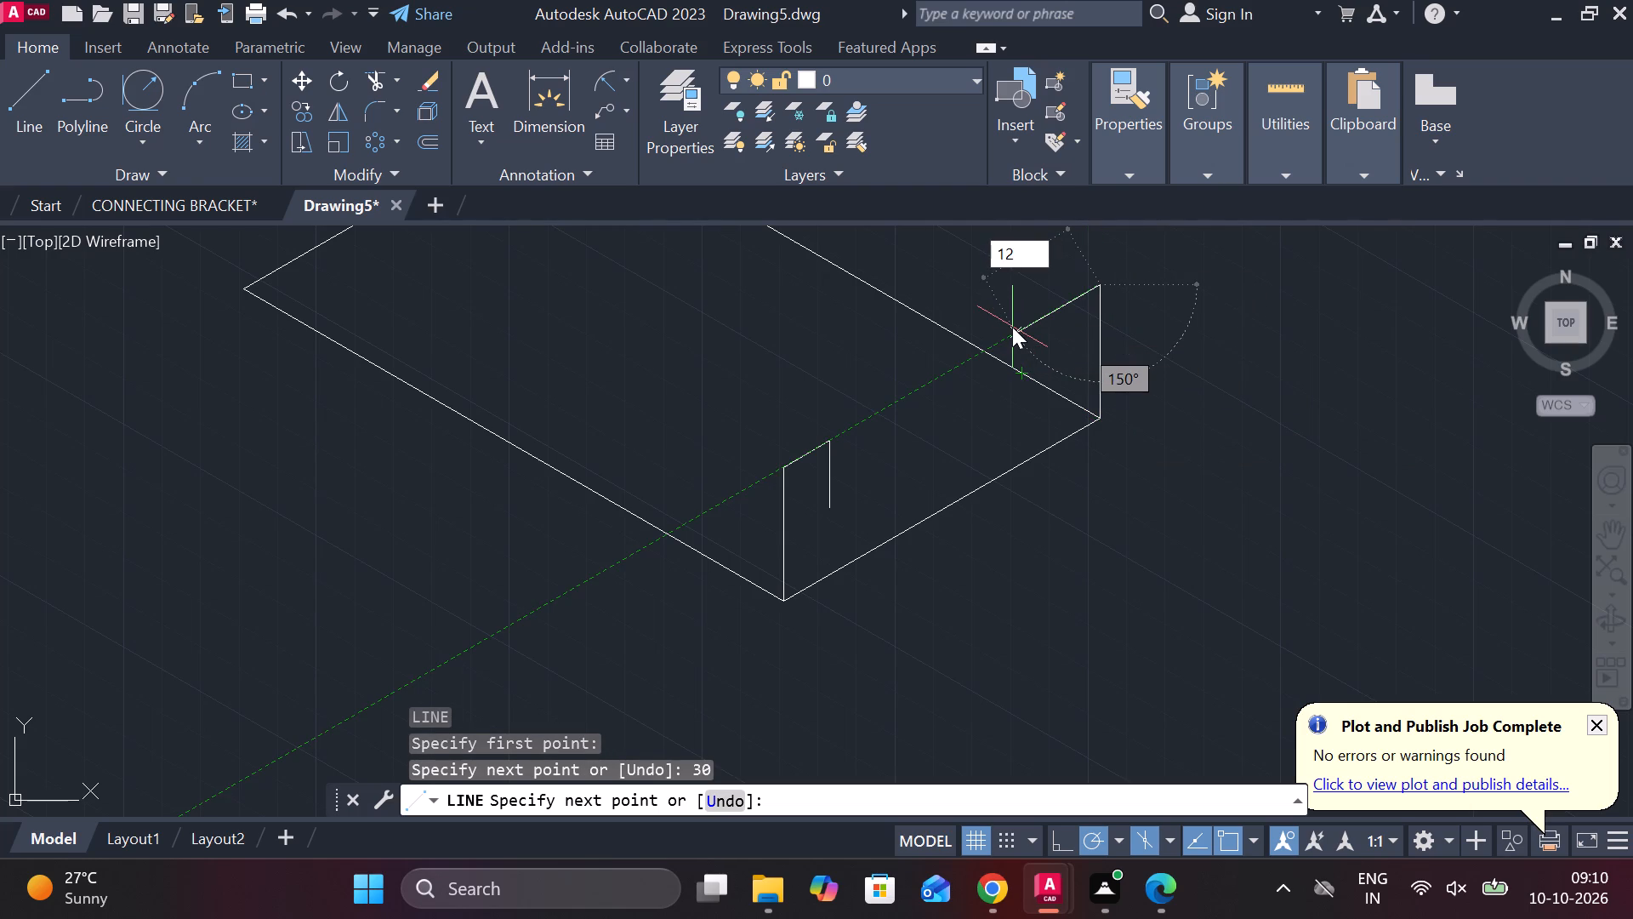
key("space")
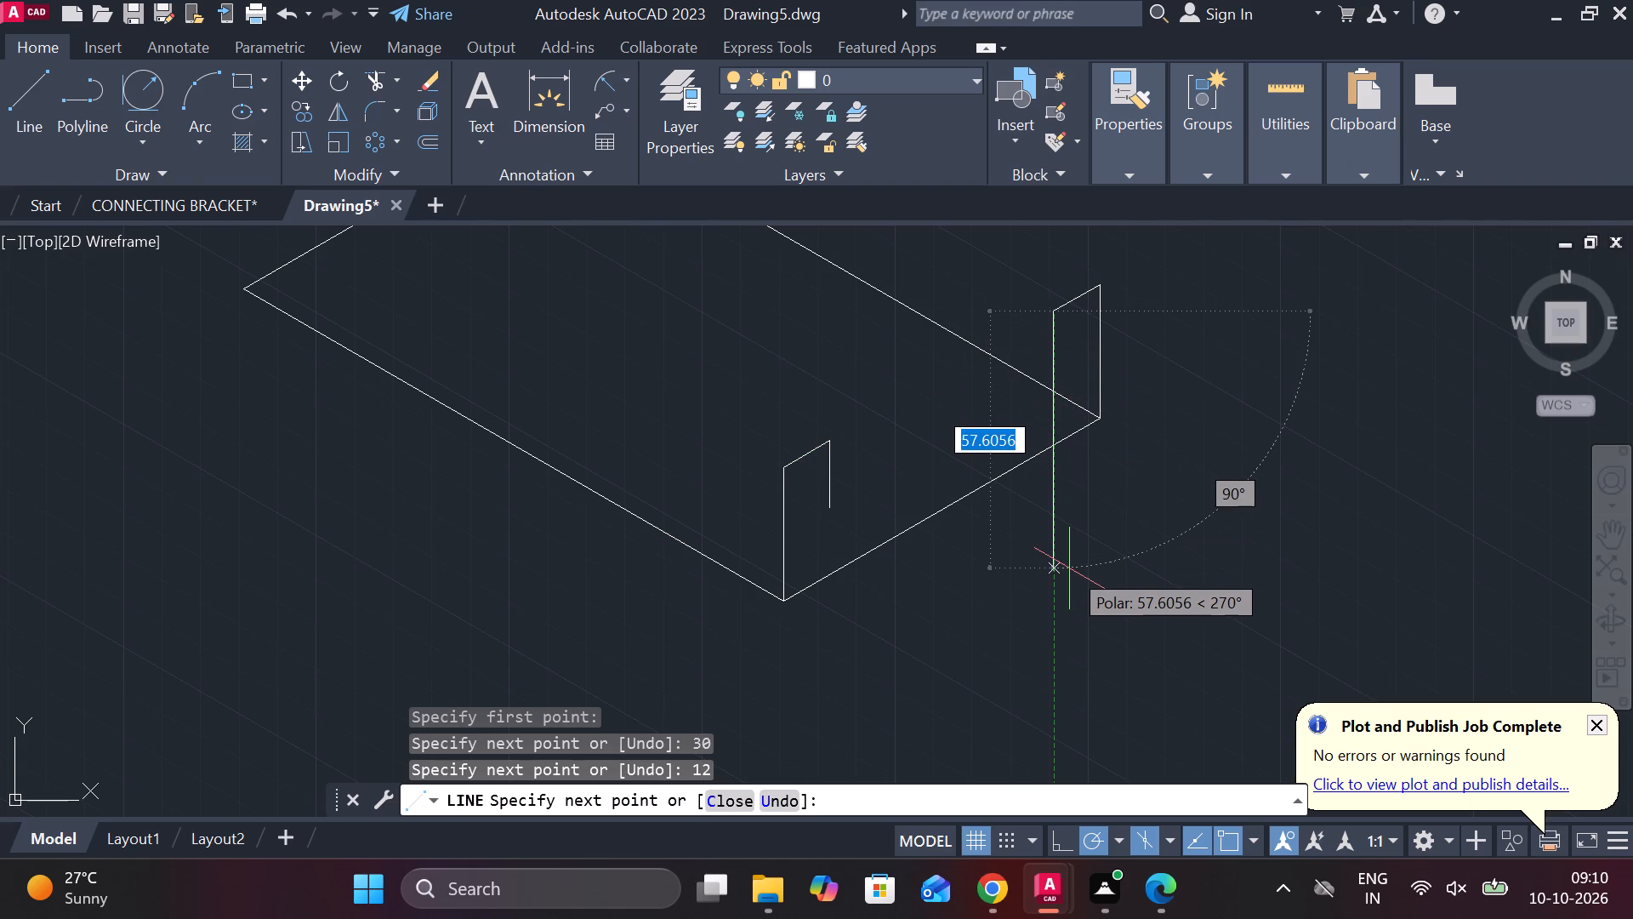
type("15")
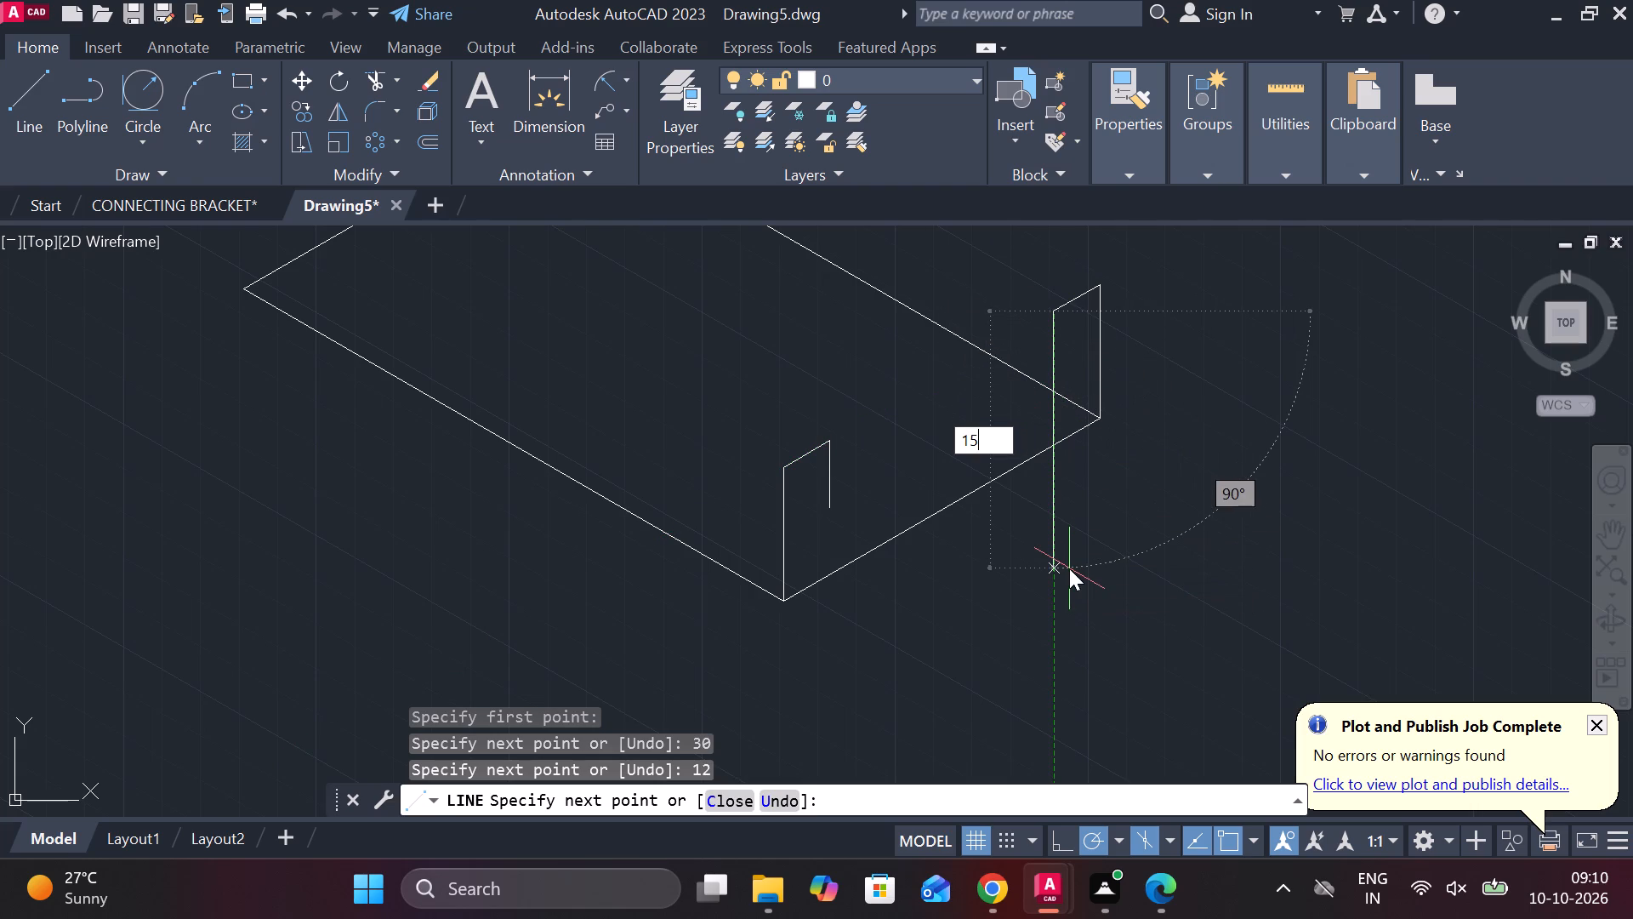
key("space")
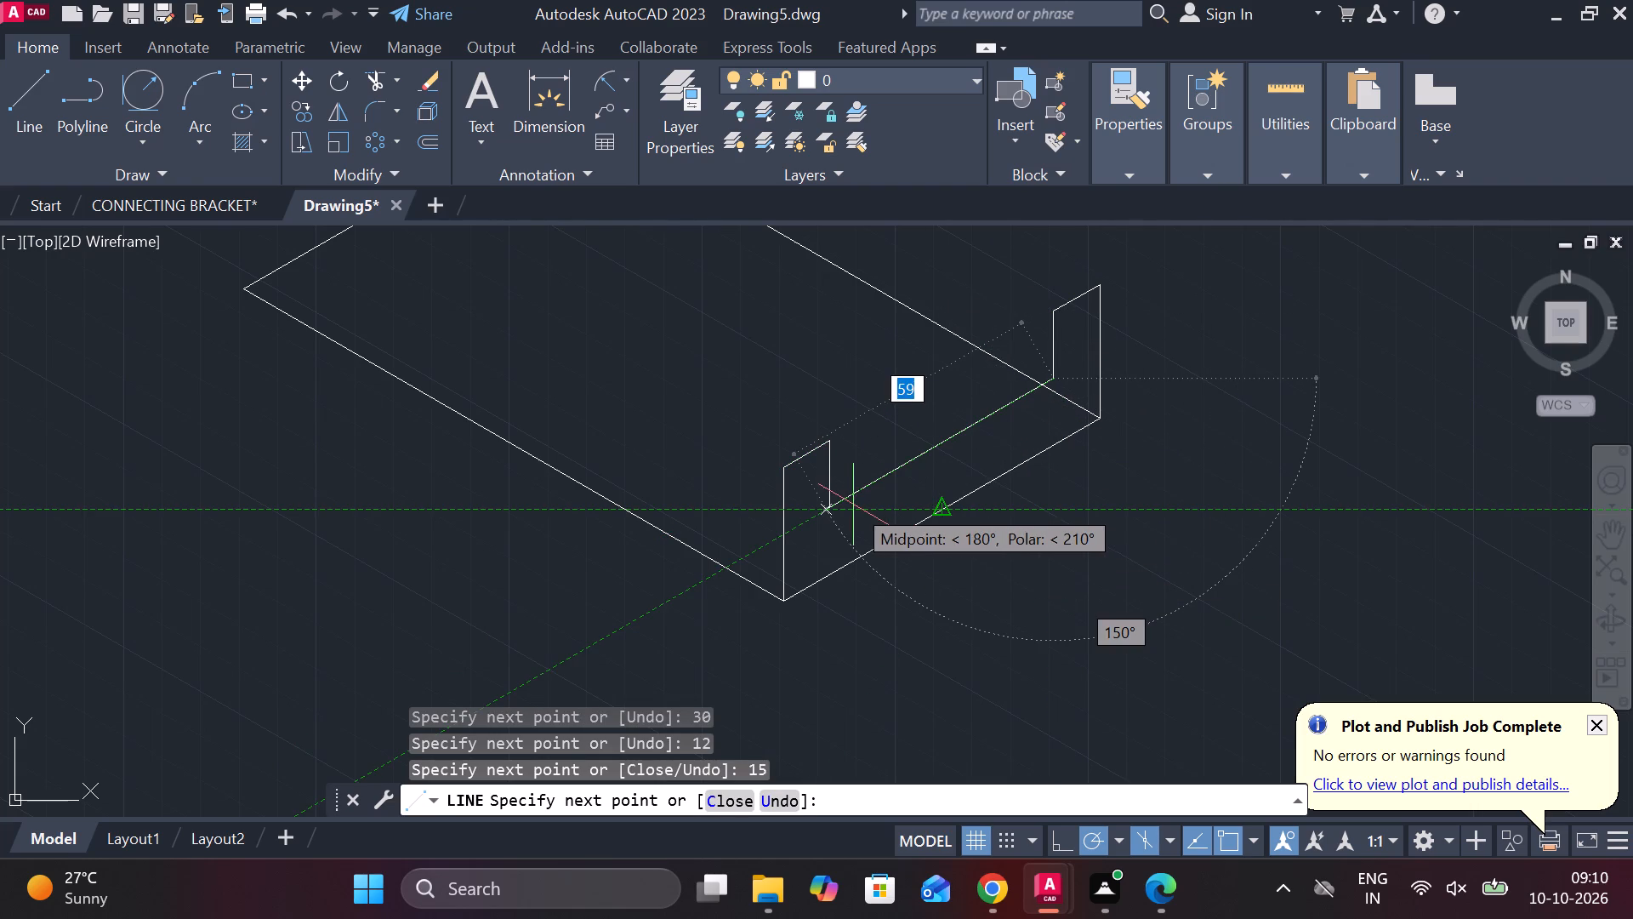
scroll(854, 505, "up", 3)
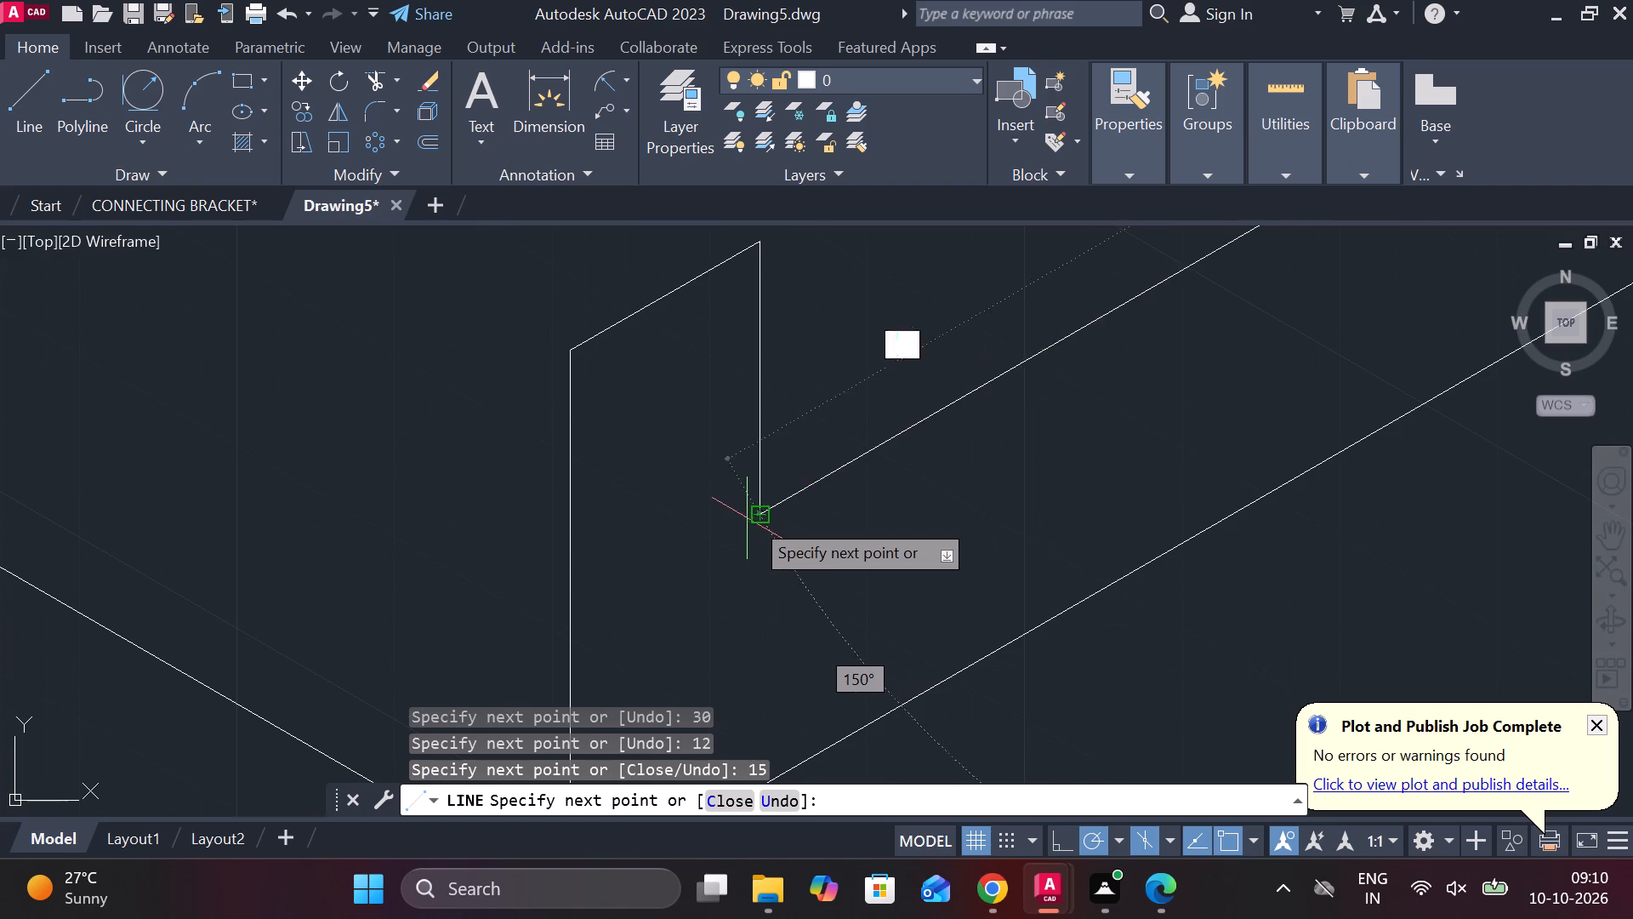
left_click(755, 511)
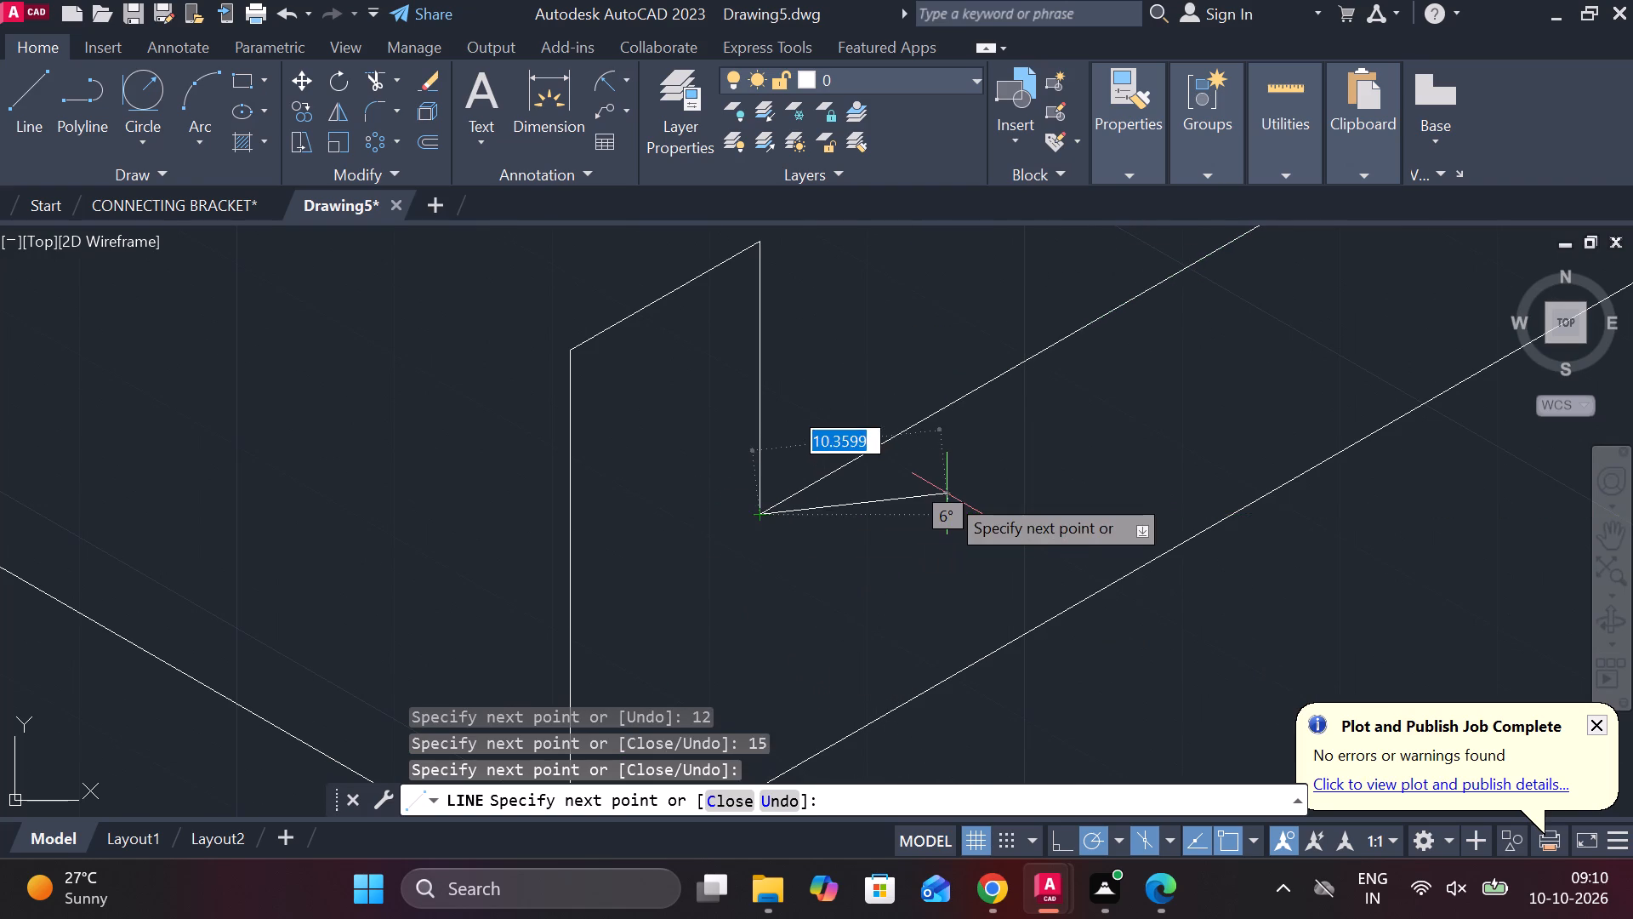
key("Escape")
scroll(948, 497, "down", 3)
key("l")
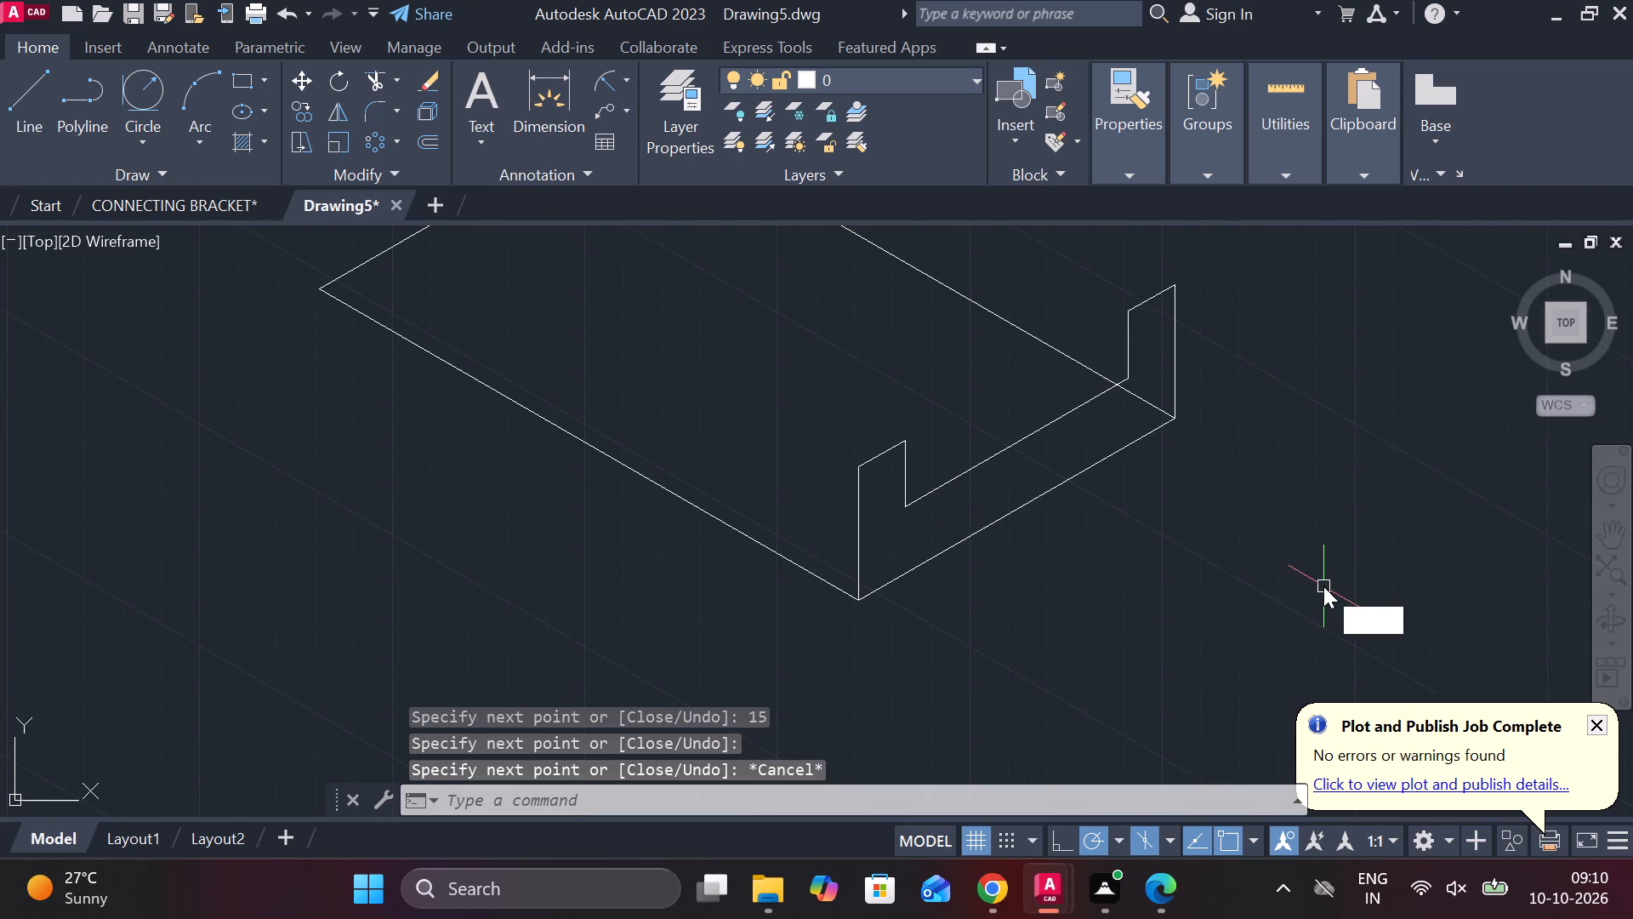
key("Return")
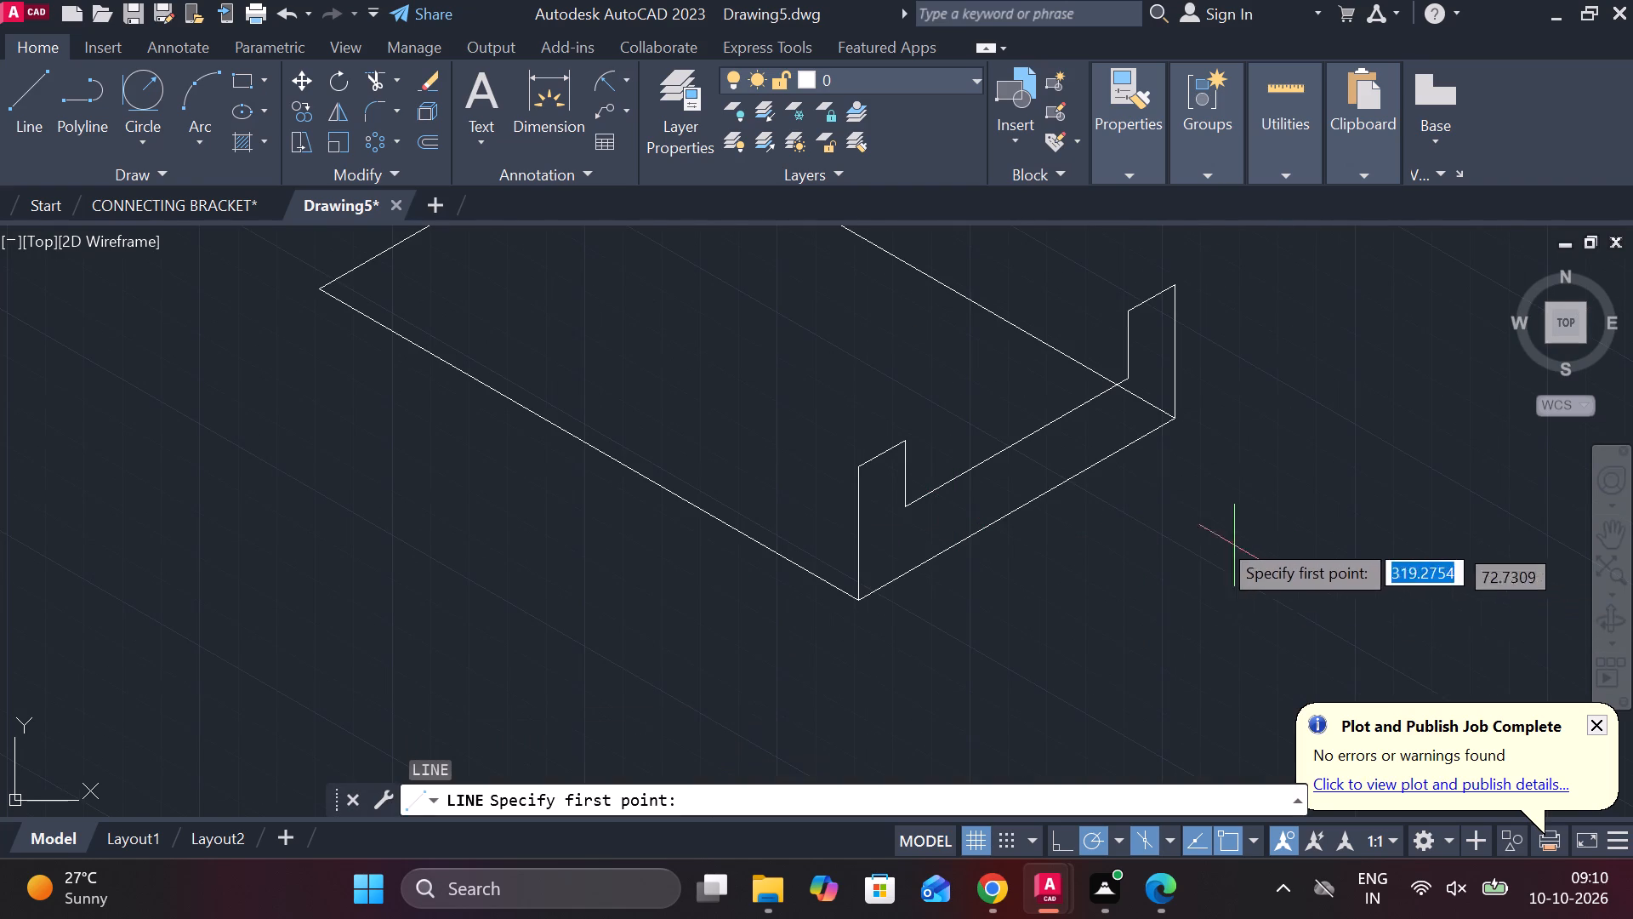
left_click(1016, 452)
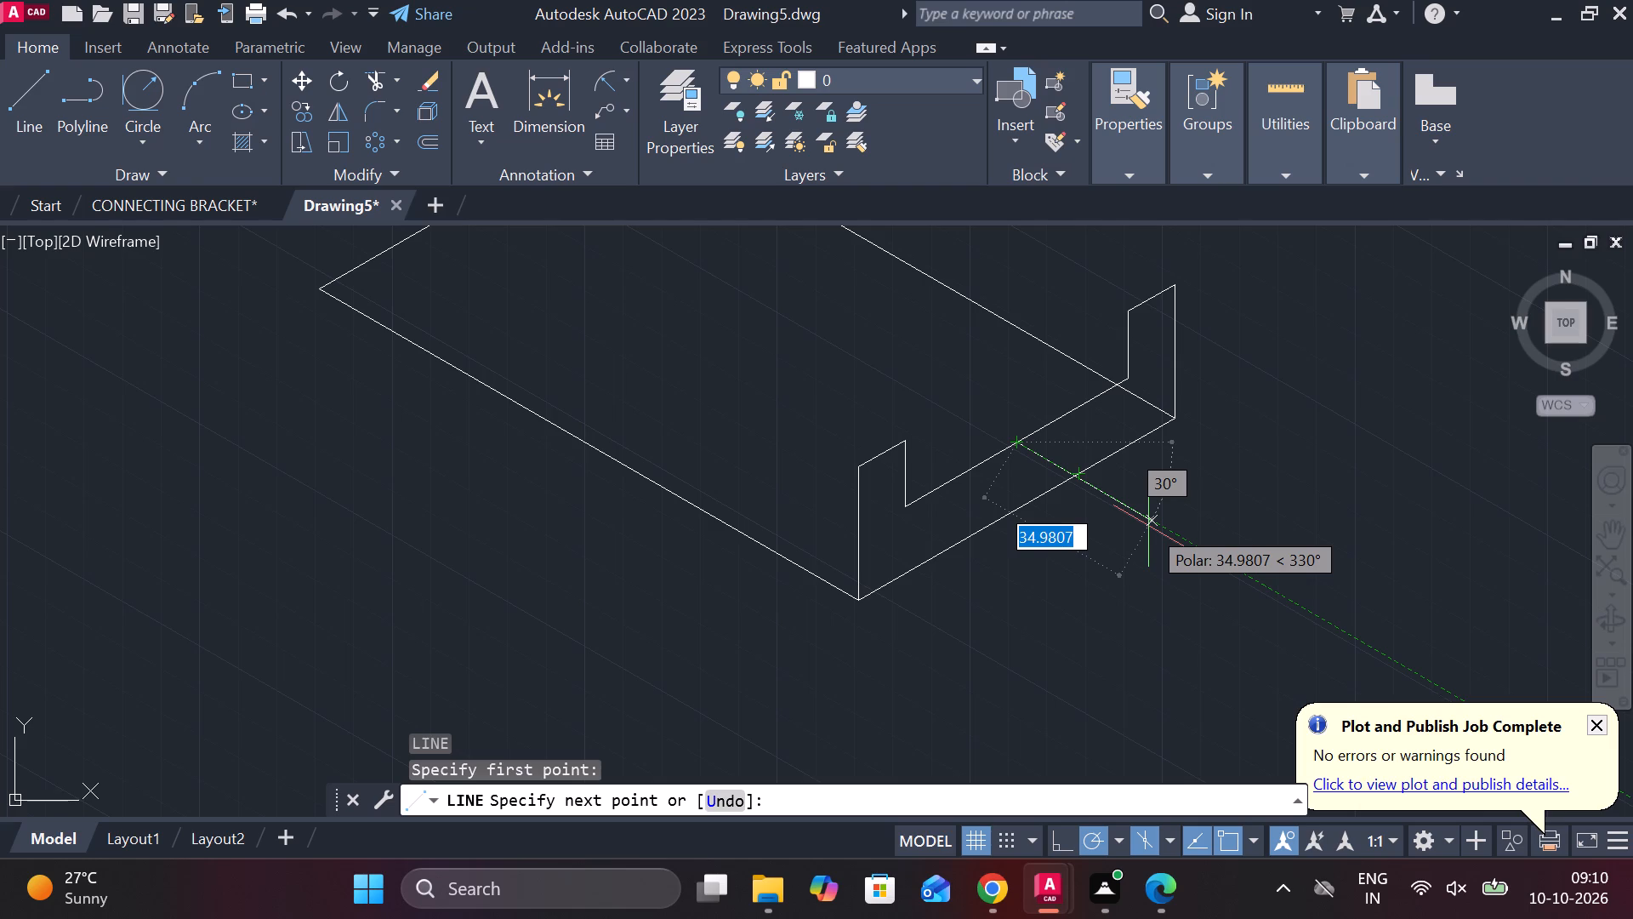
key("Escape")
Draw an isocircle of radius 18 on the top isoplane, centred at the midpoint of the end profile's recessed edge.
type("EL")
key("Return")
key("i")
key("Return")
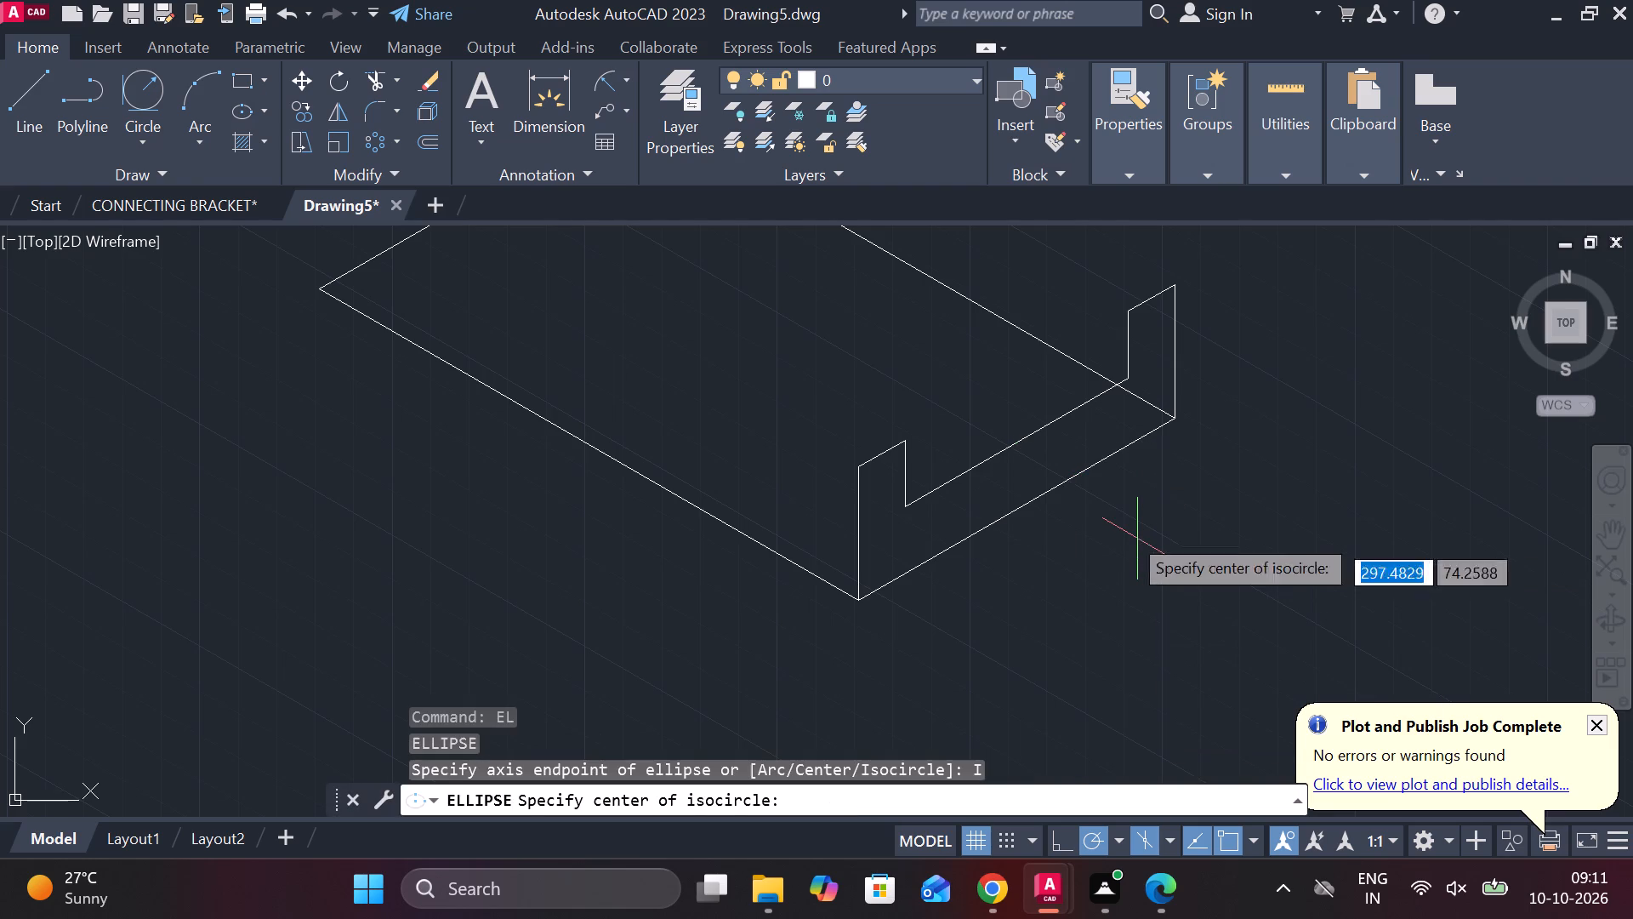
left_click(1021, 444)
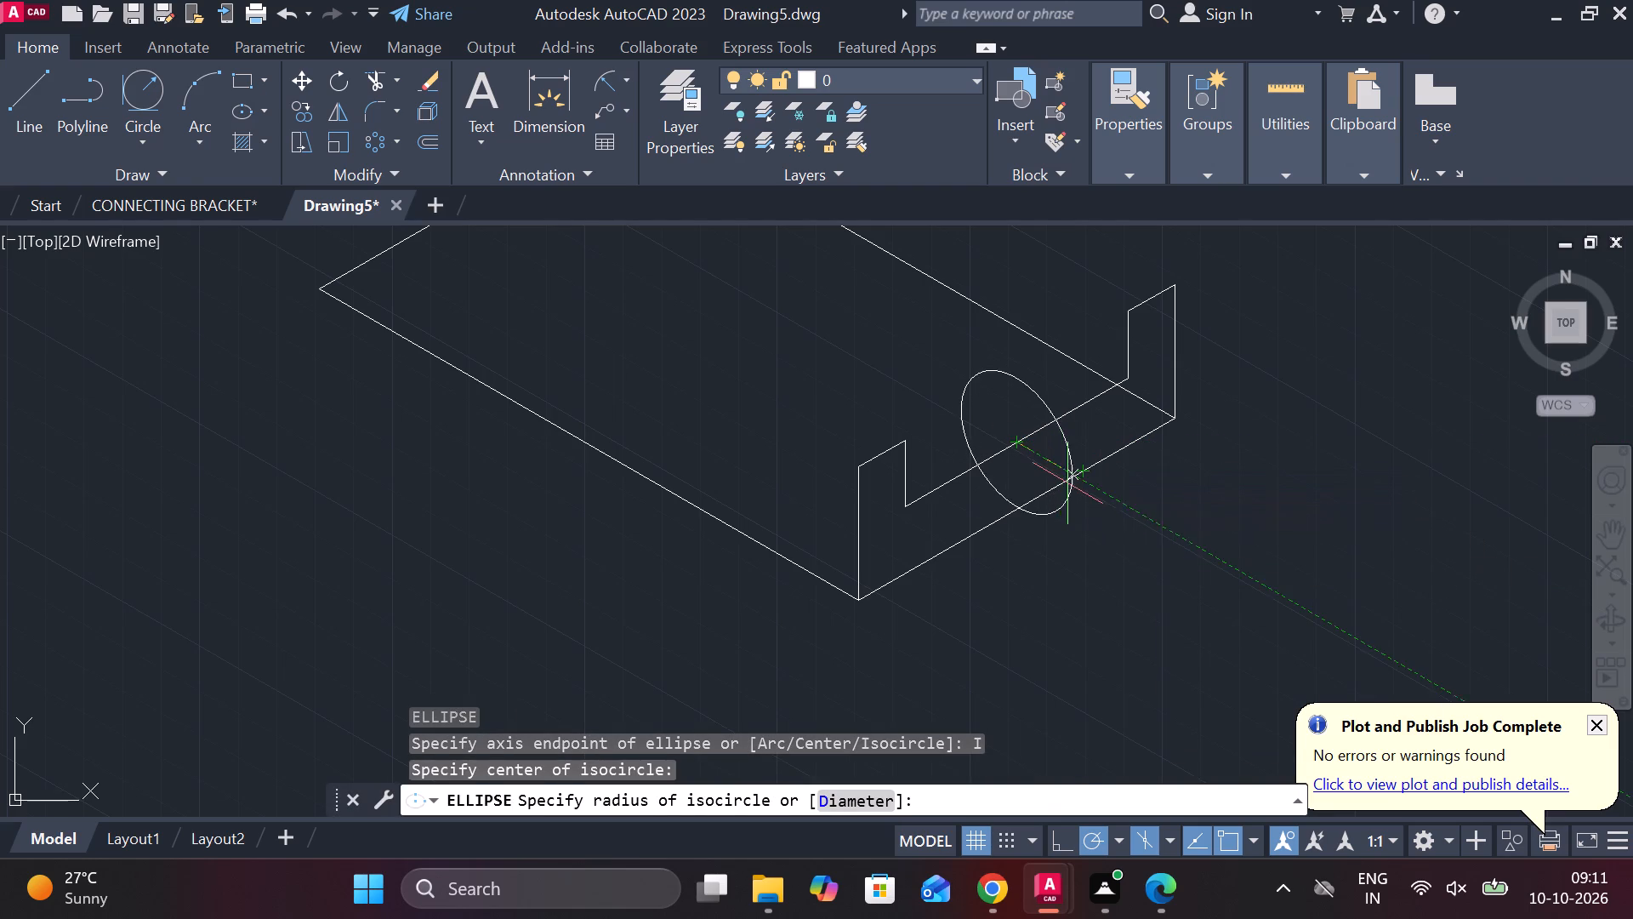
key("F5")
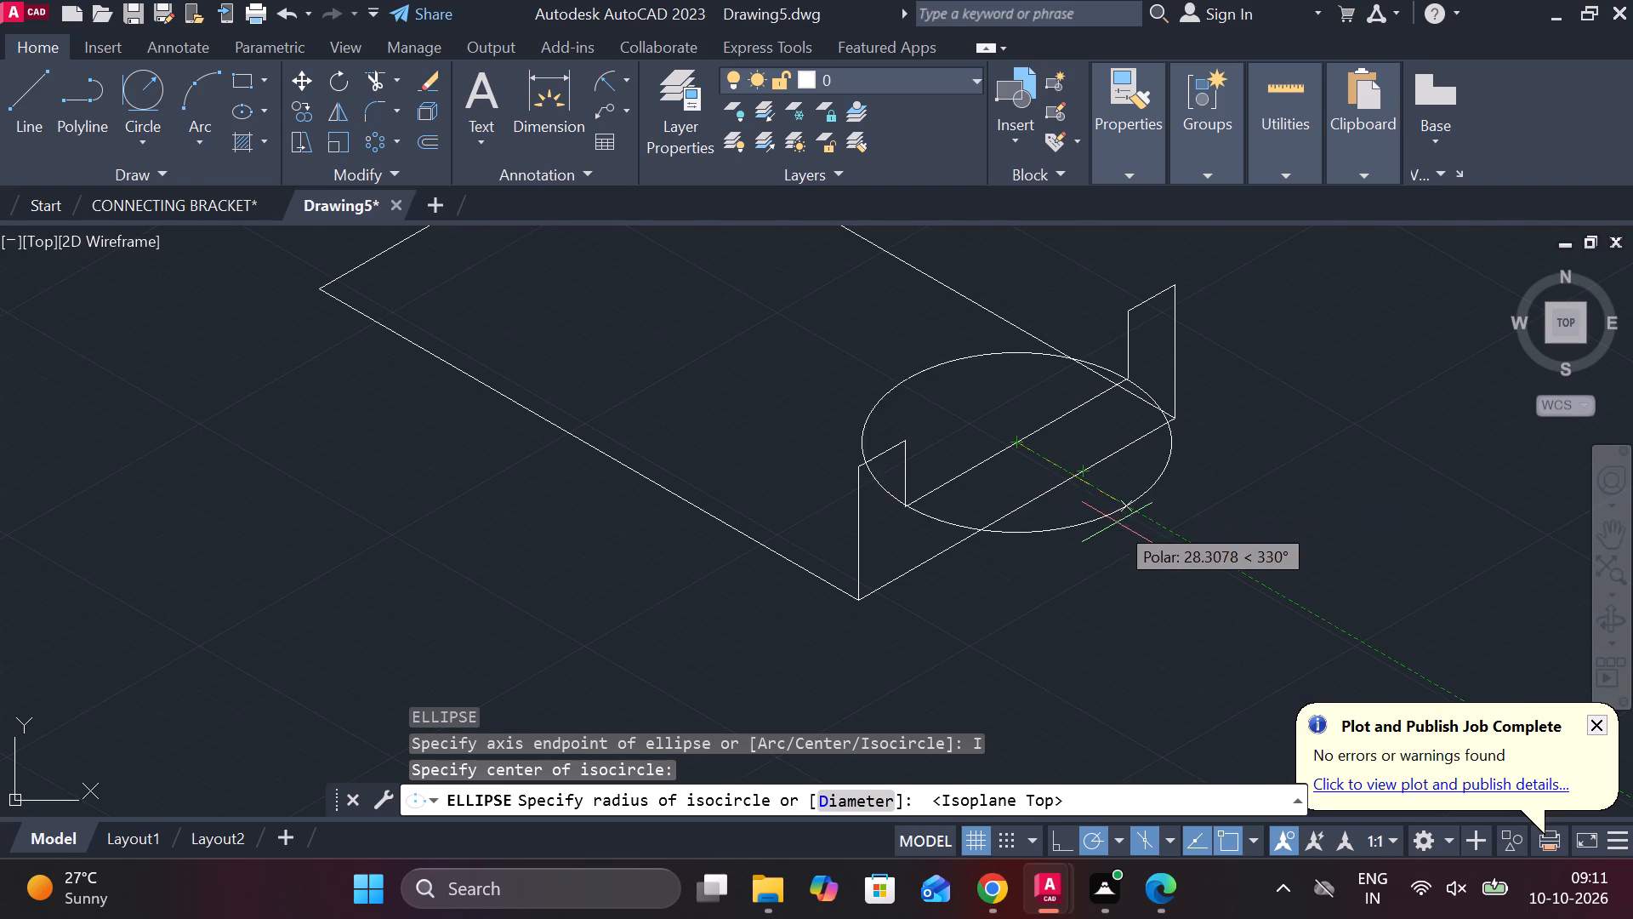
key("1")
key("8")
key("Return")
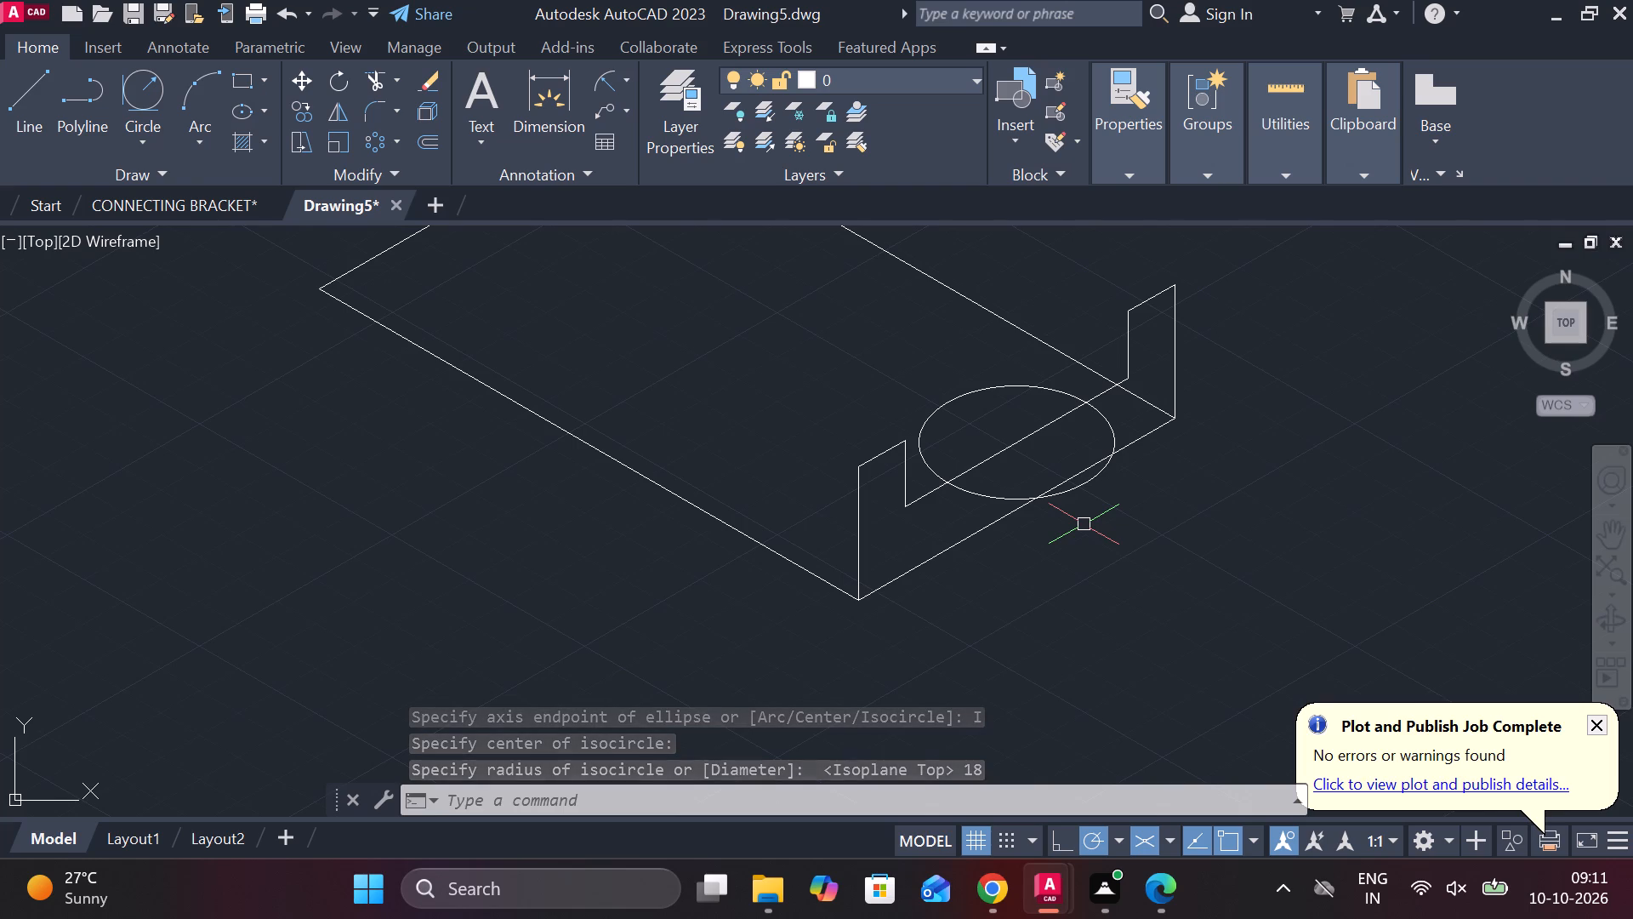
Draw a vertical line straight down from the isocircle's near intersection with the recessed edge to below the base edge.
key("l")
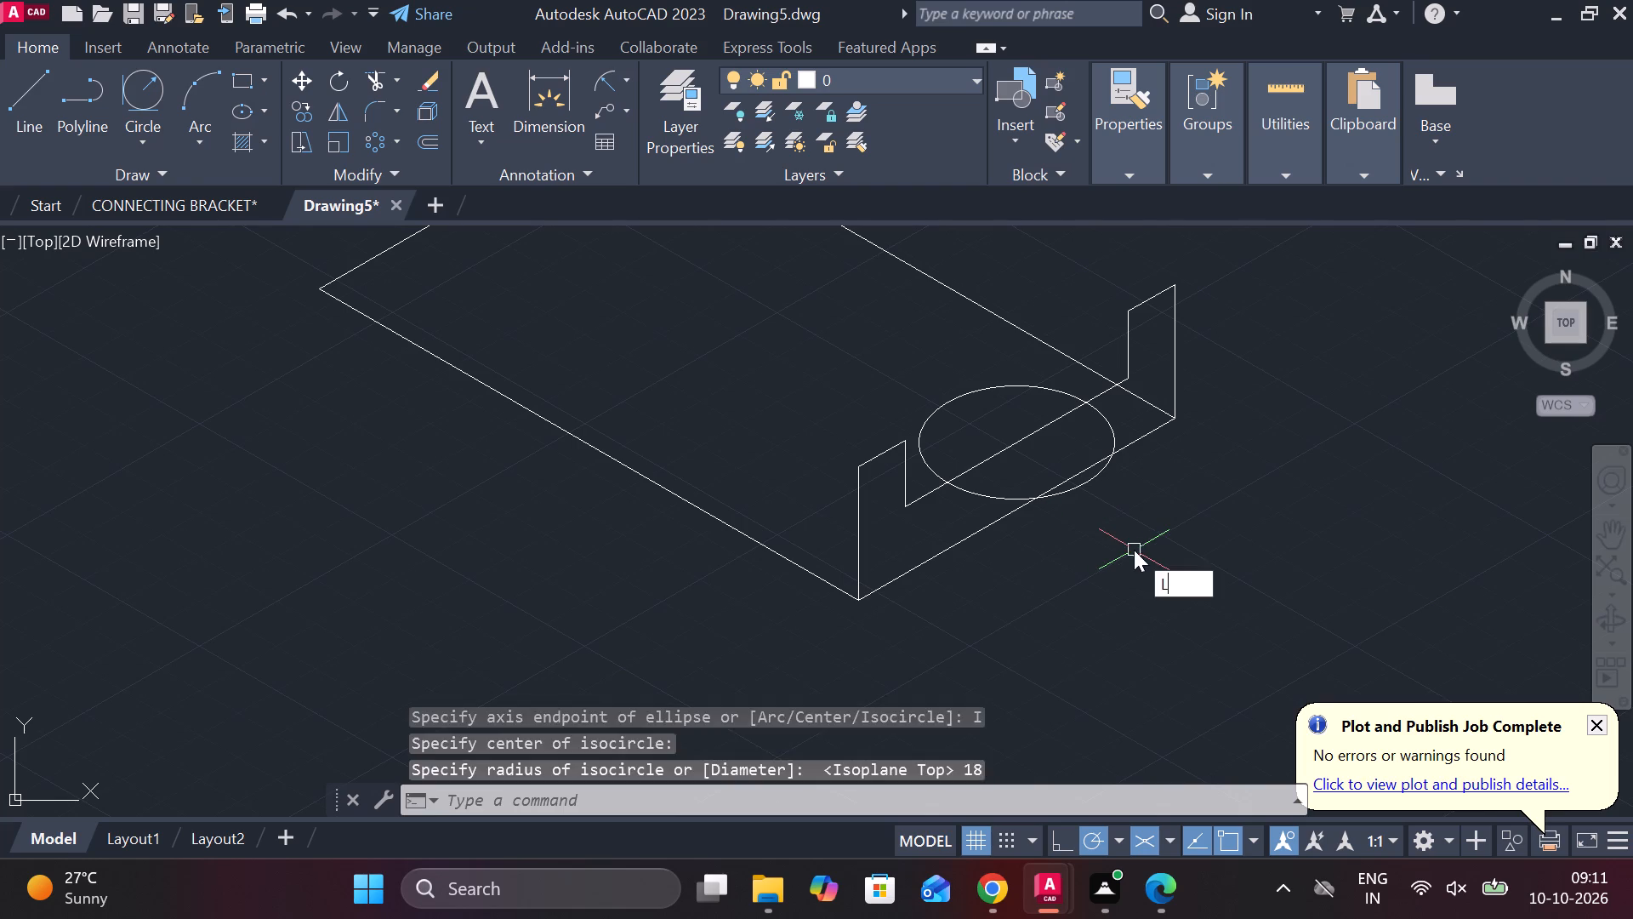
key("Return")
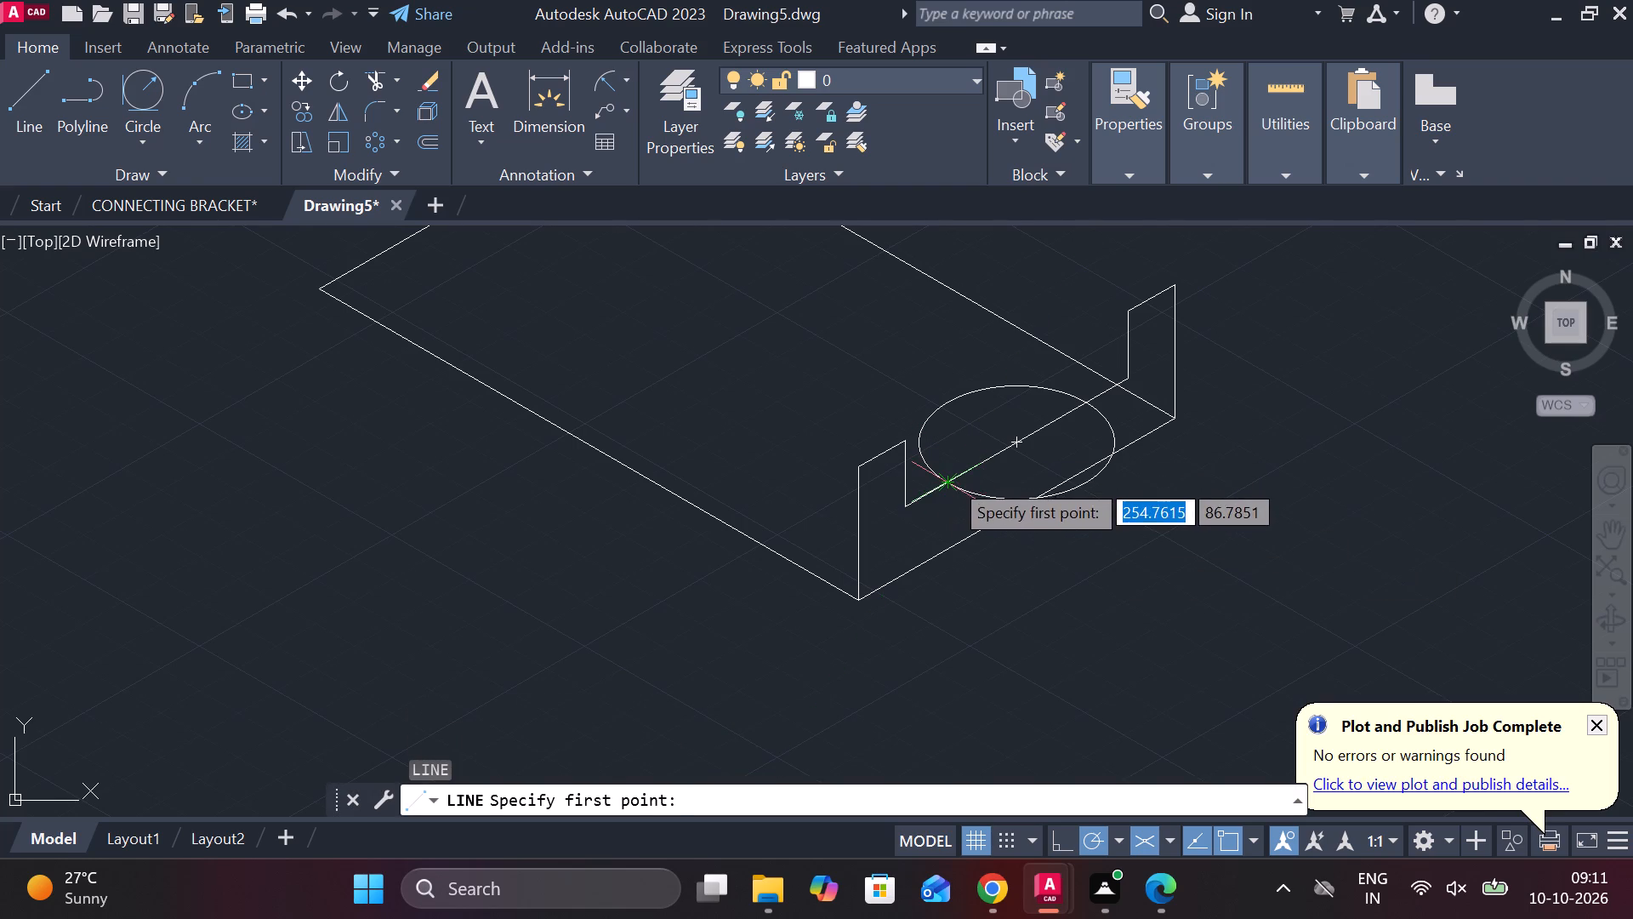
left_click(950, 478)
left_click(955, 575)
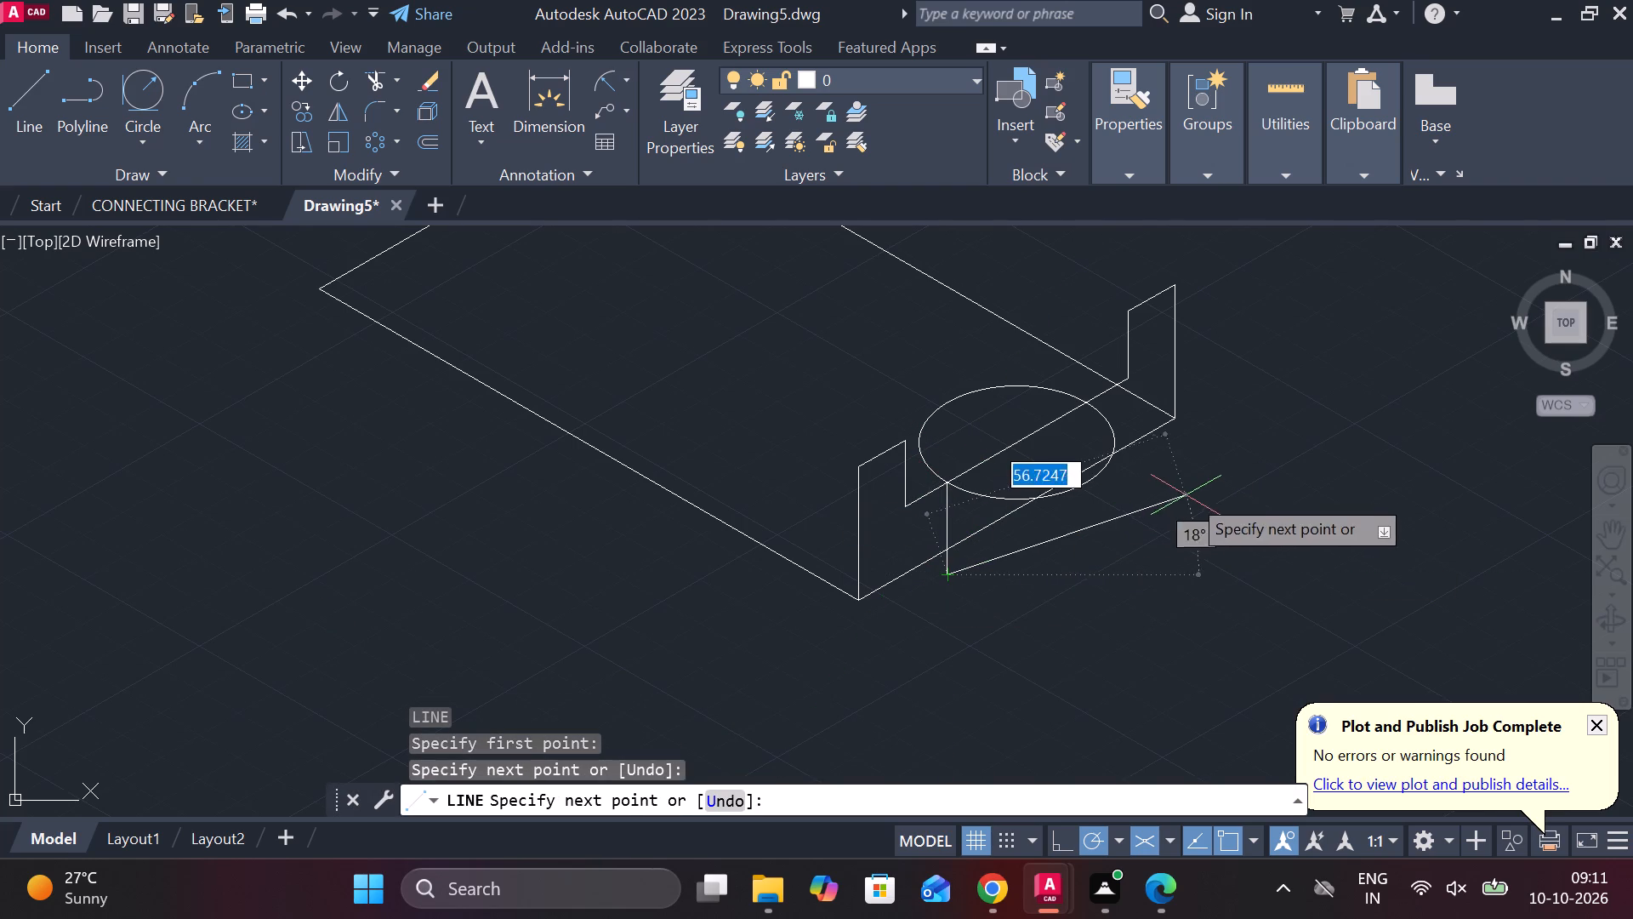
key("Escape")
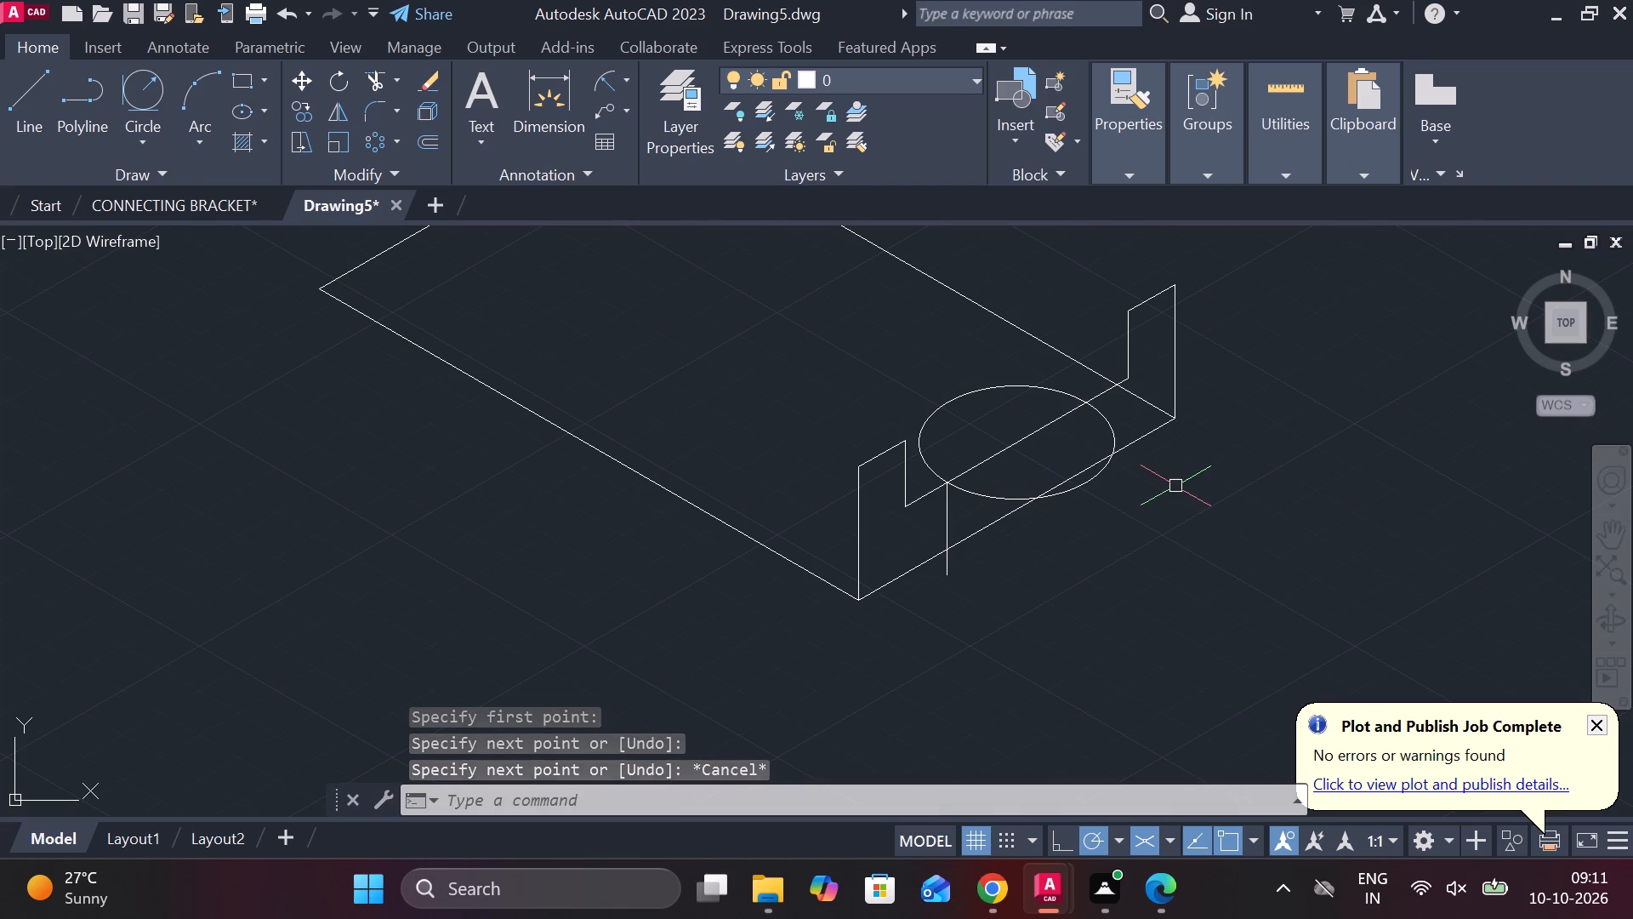
Copy the isocircle 15 straight down from its centre.
left_click(1094, 485)
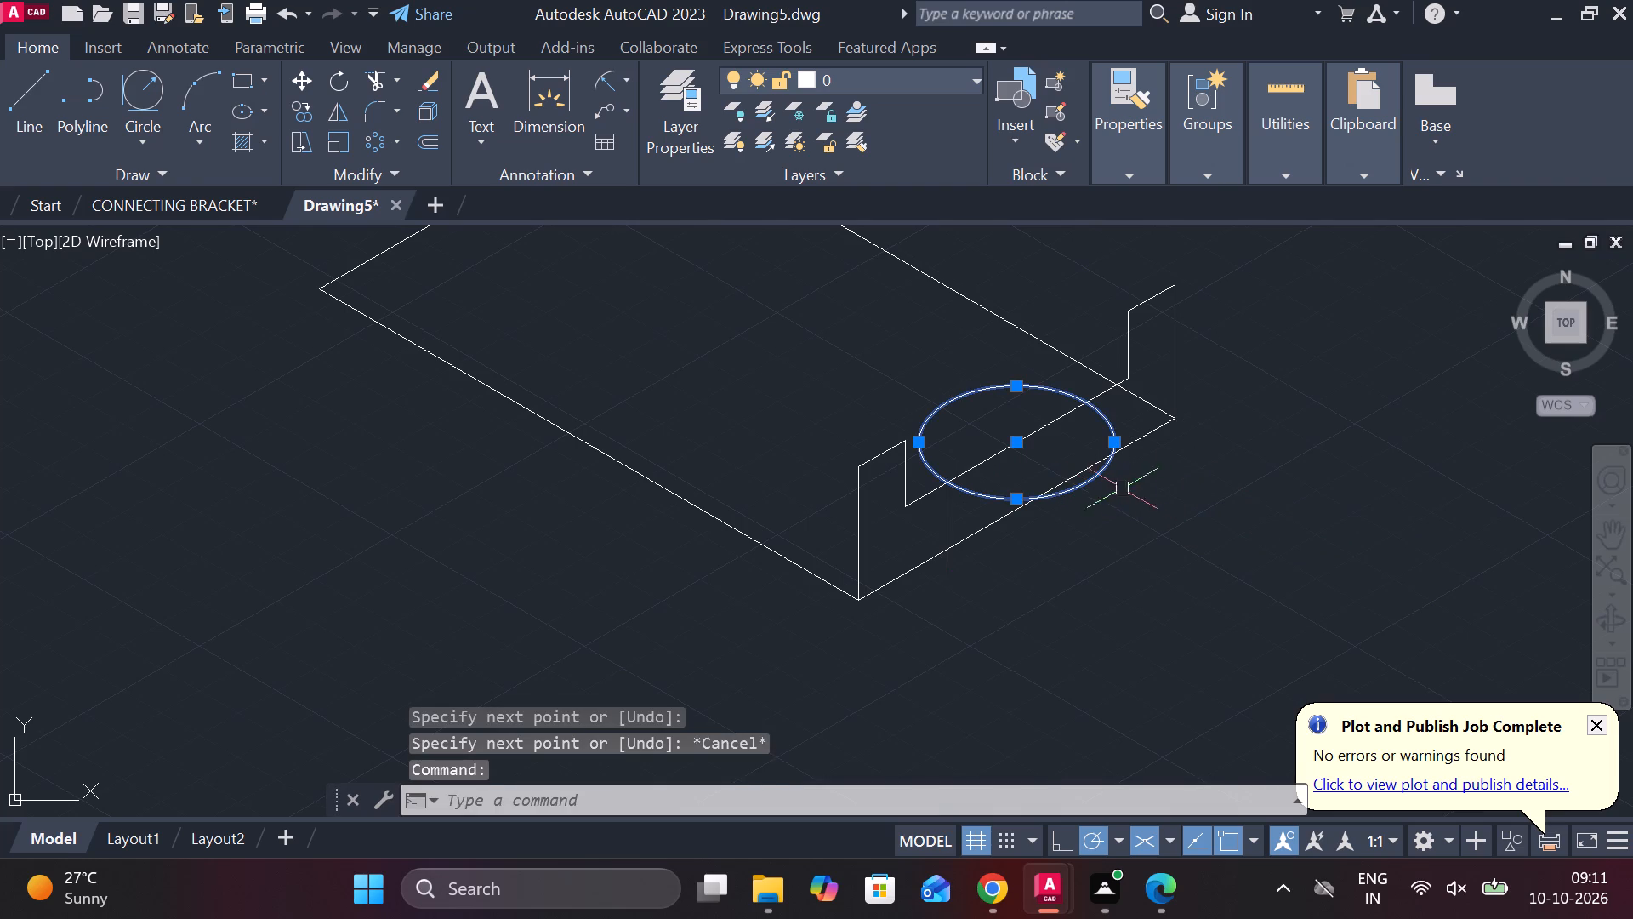
type("CO")
key("Return")
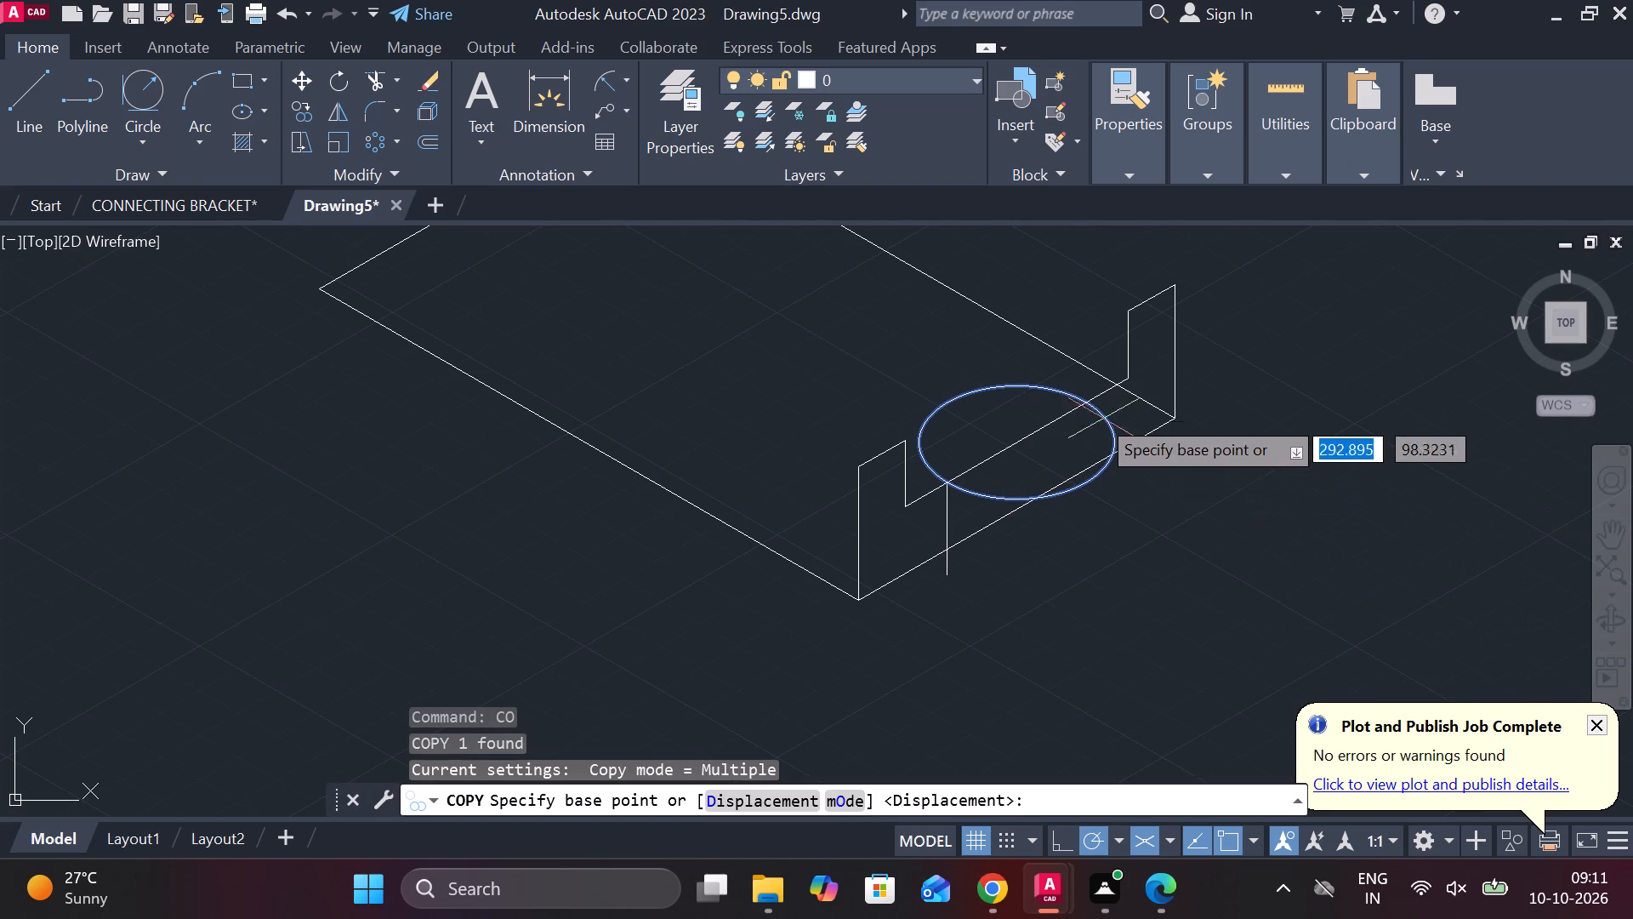
left_click(1026, 438)
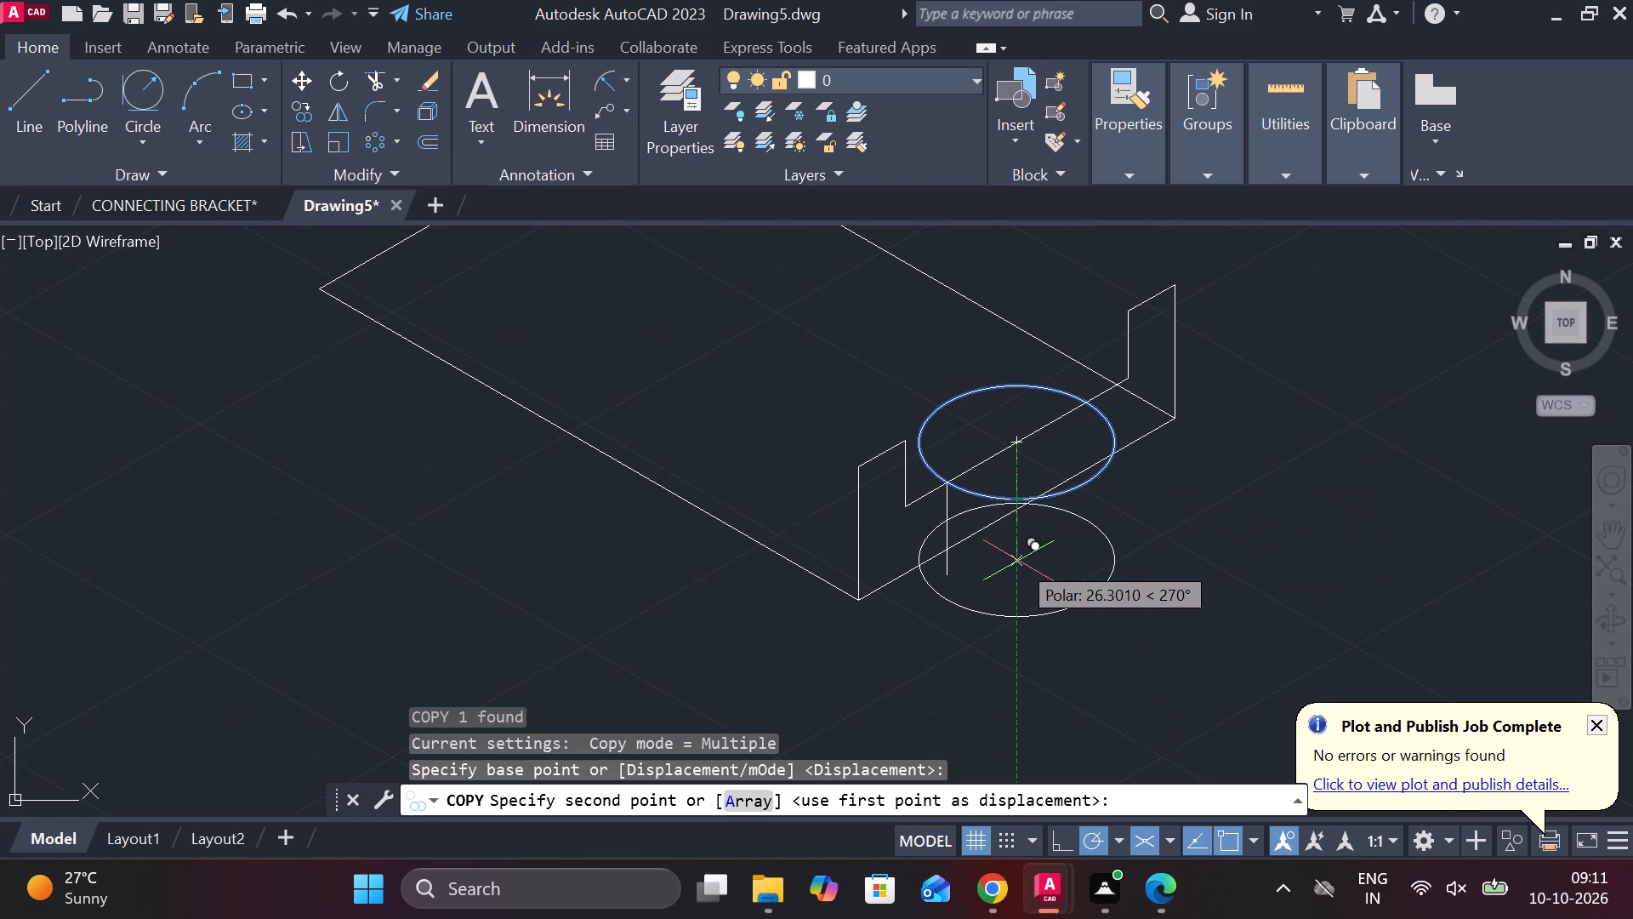
key("1")
key("5")
key("Return")
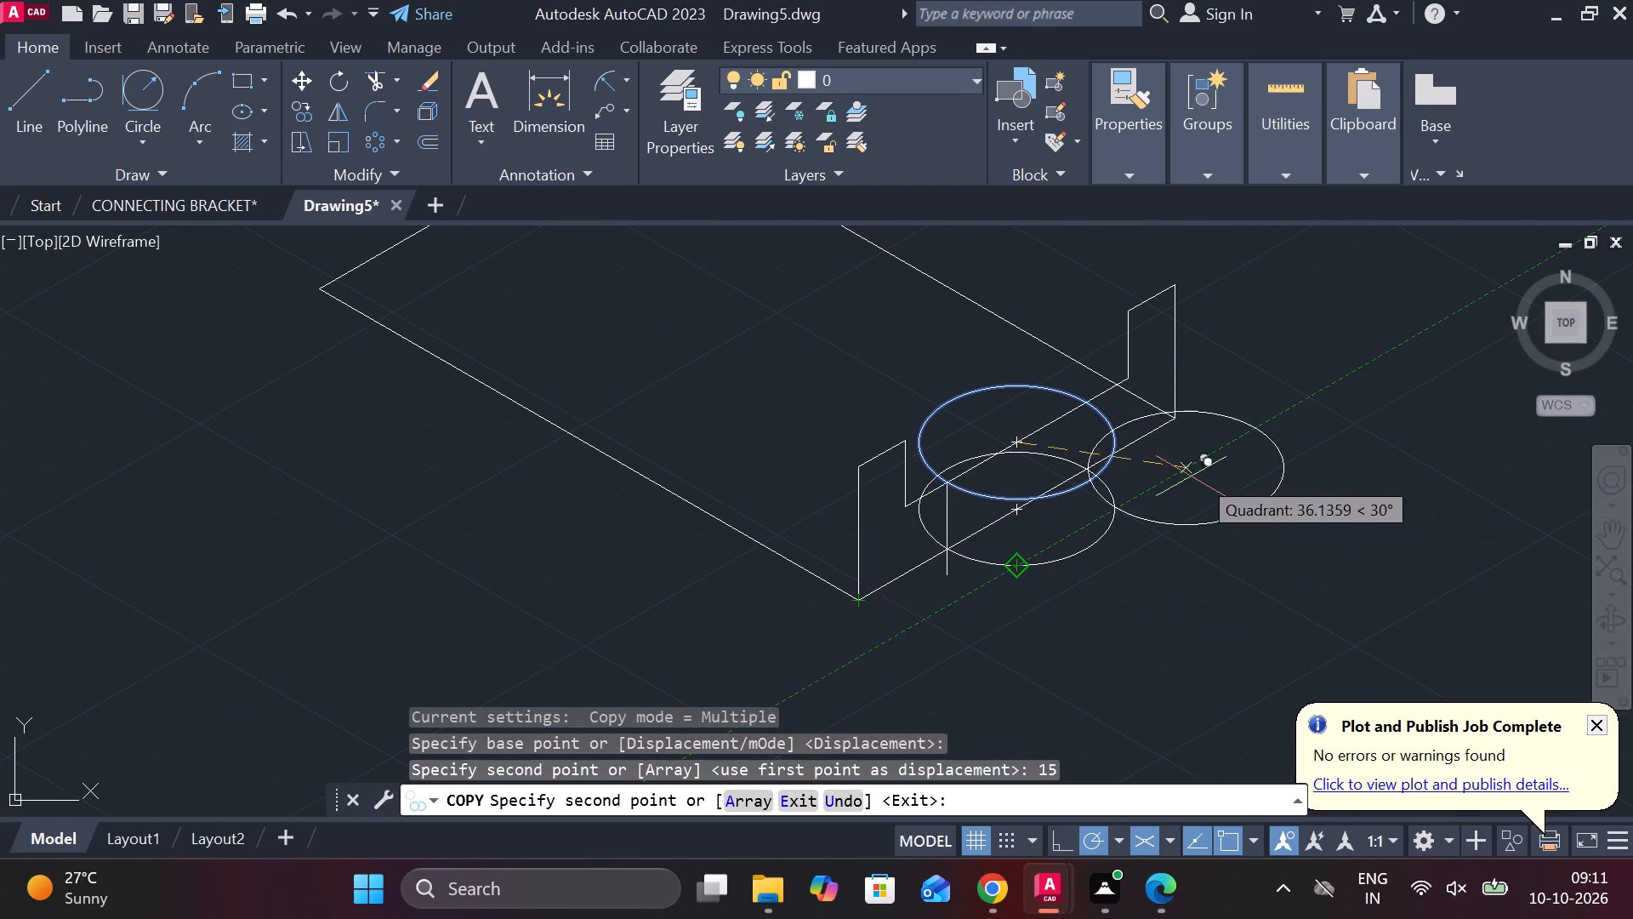
key("Escape")
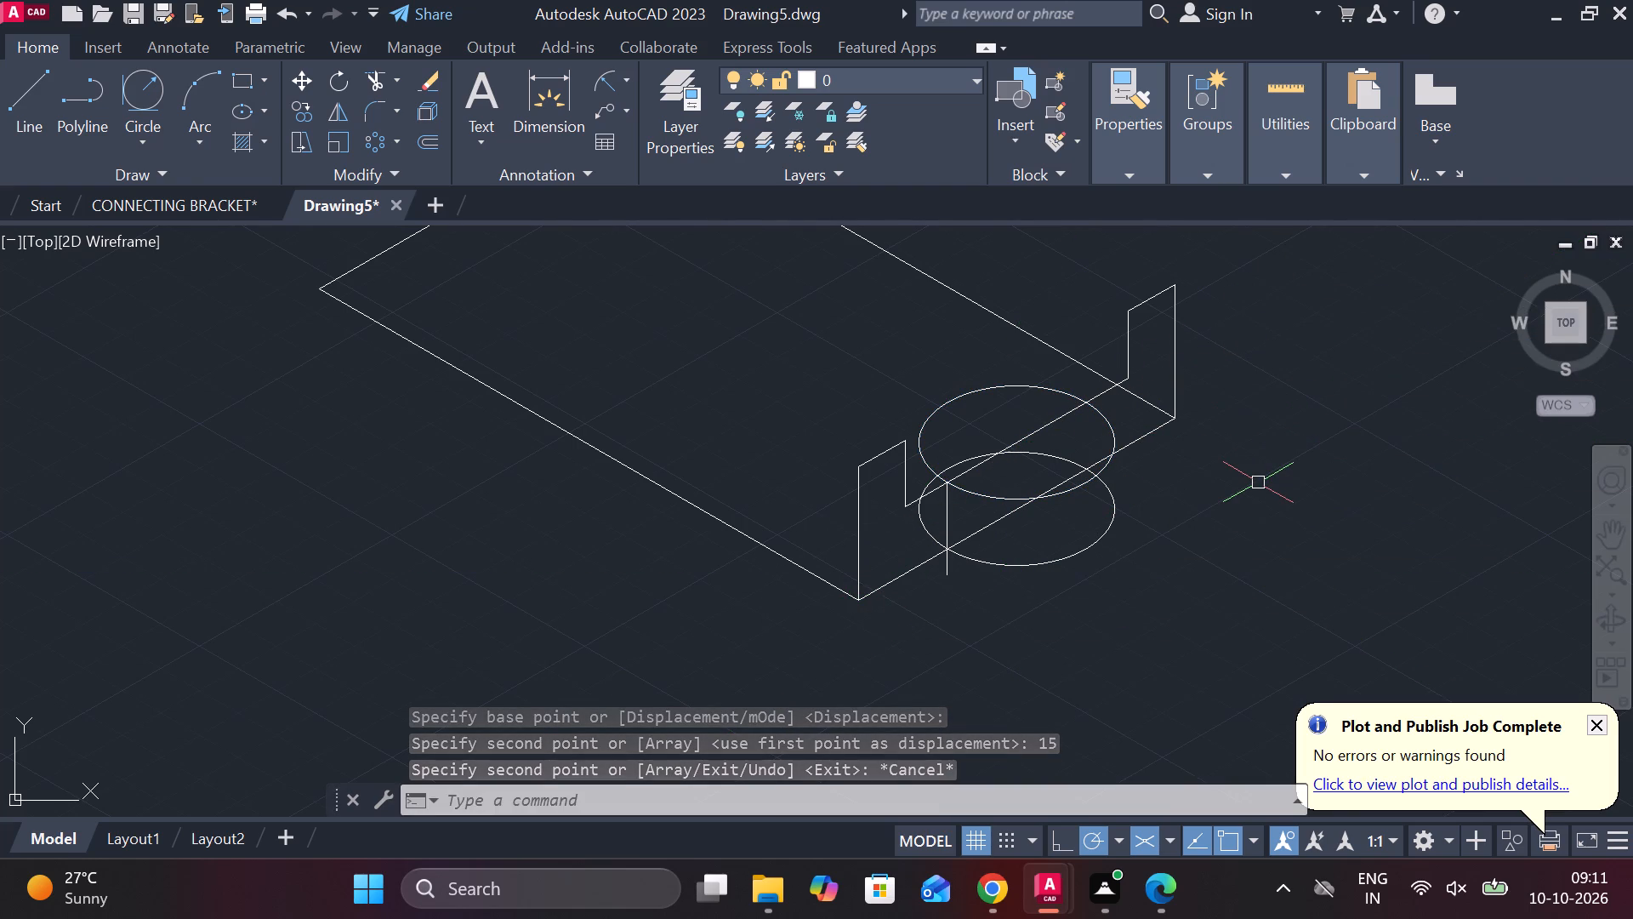
Draw a vertical line from the upper isocircle's right quadrant straight down past the lower isocircle.
key("l")
key("Return")
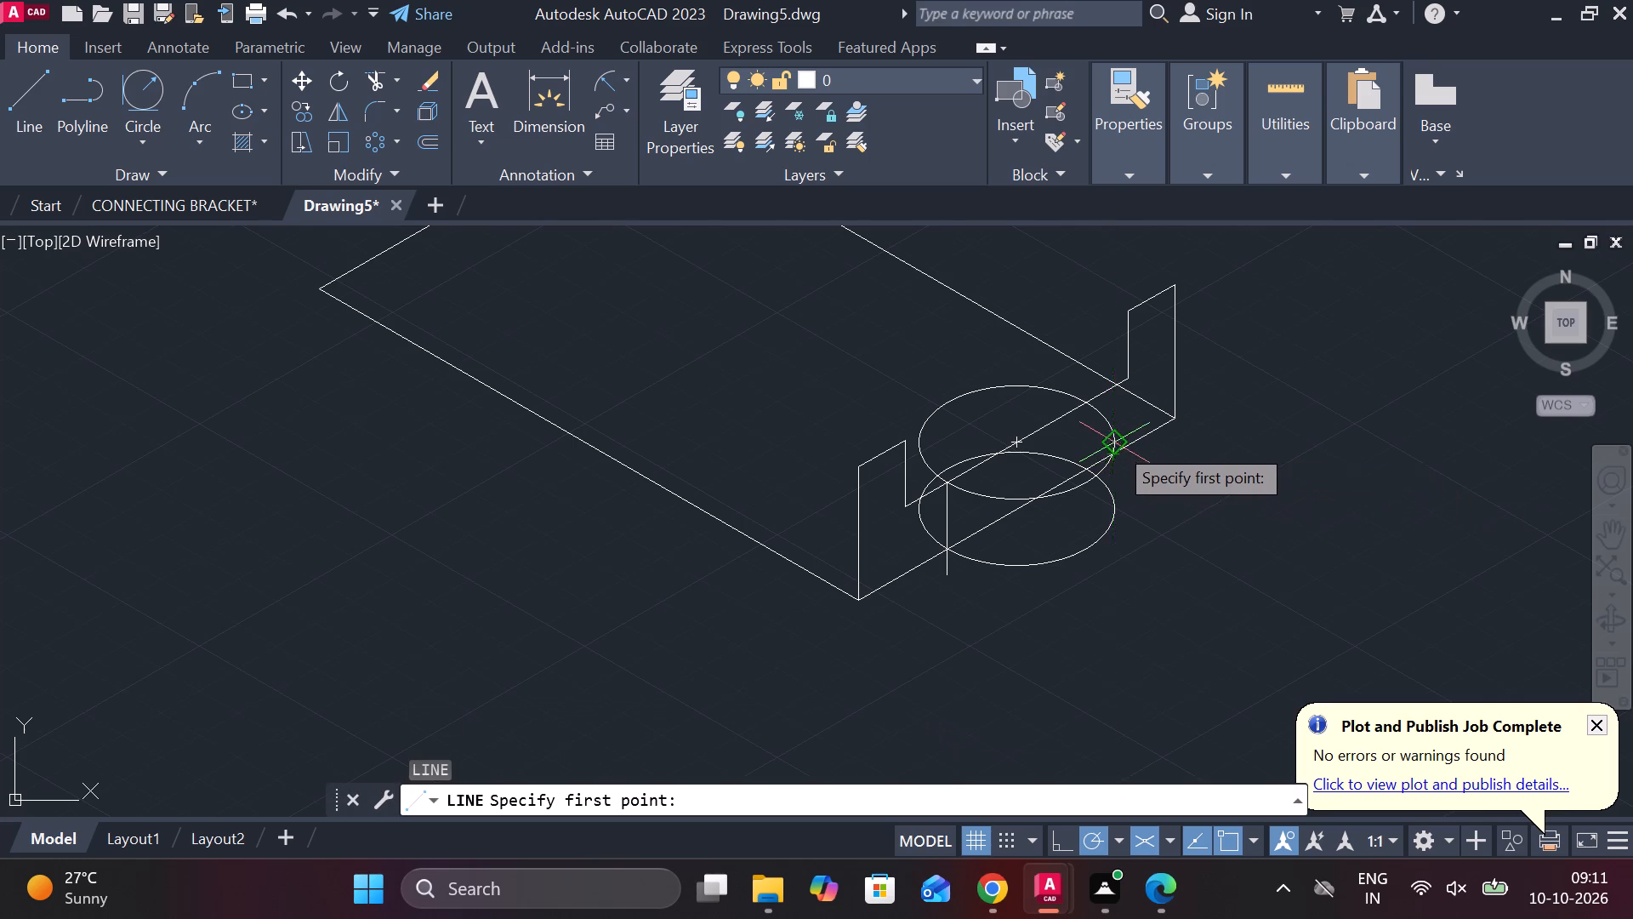
left_click(1115, 440)
left_click(1125, 619)
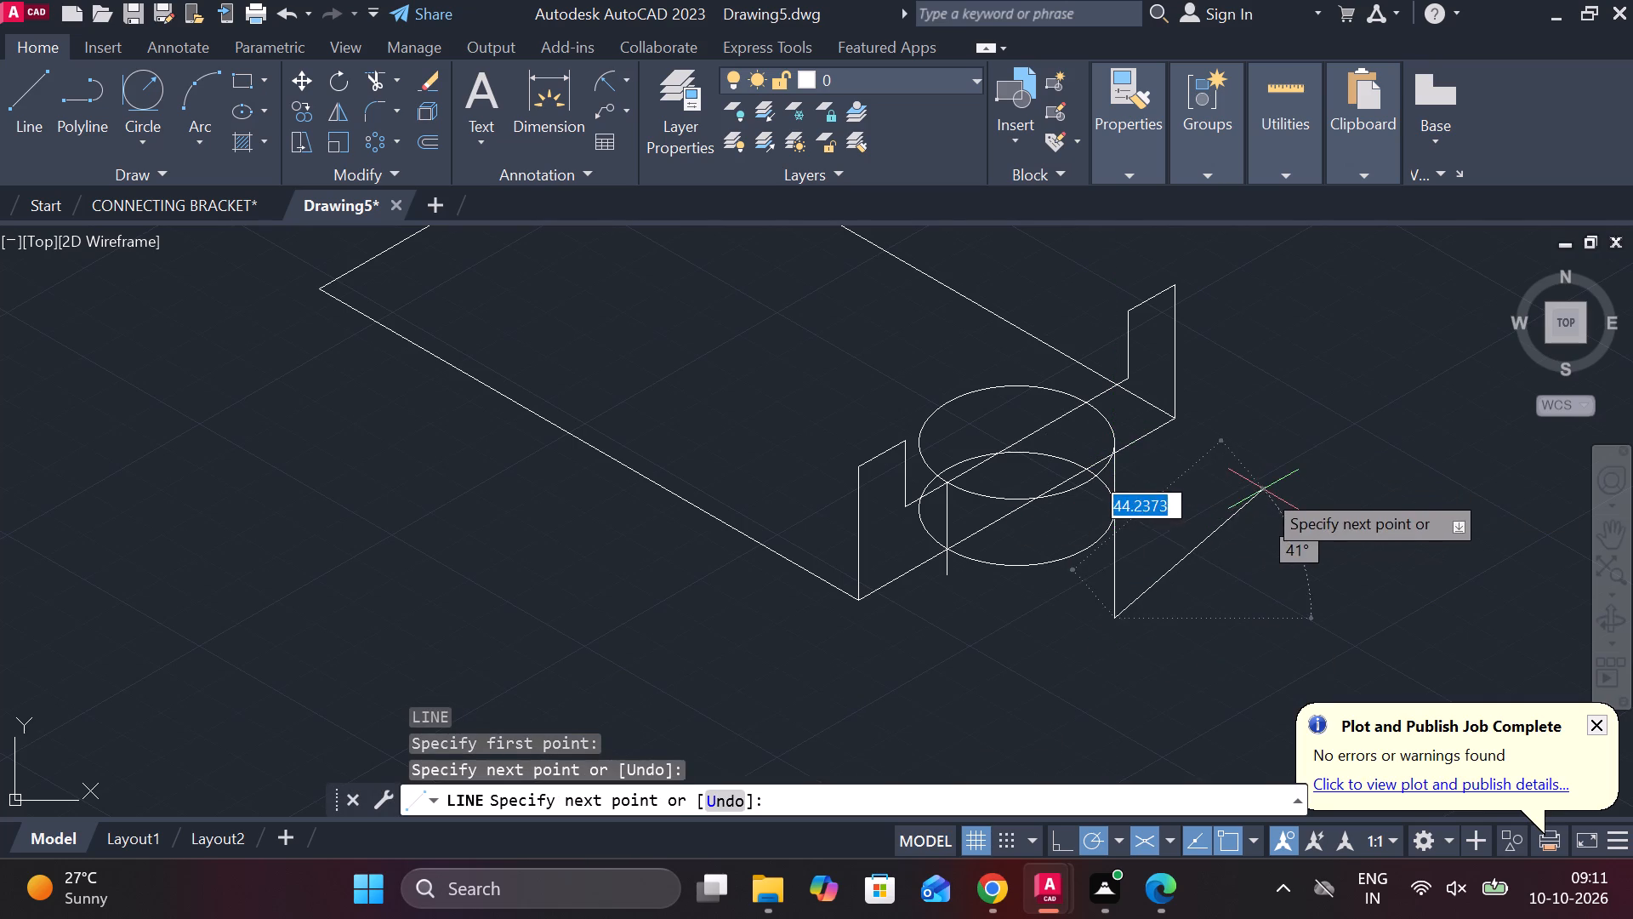
key("Escape")
Trim the right vertical line's excess below the lower isocircle and the lower isocircle's arc between that line and the base edge.
type("TR")
key("space")
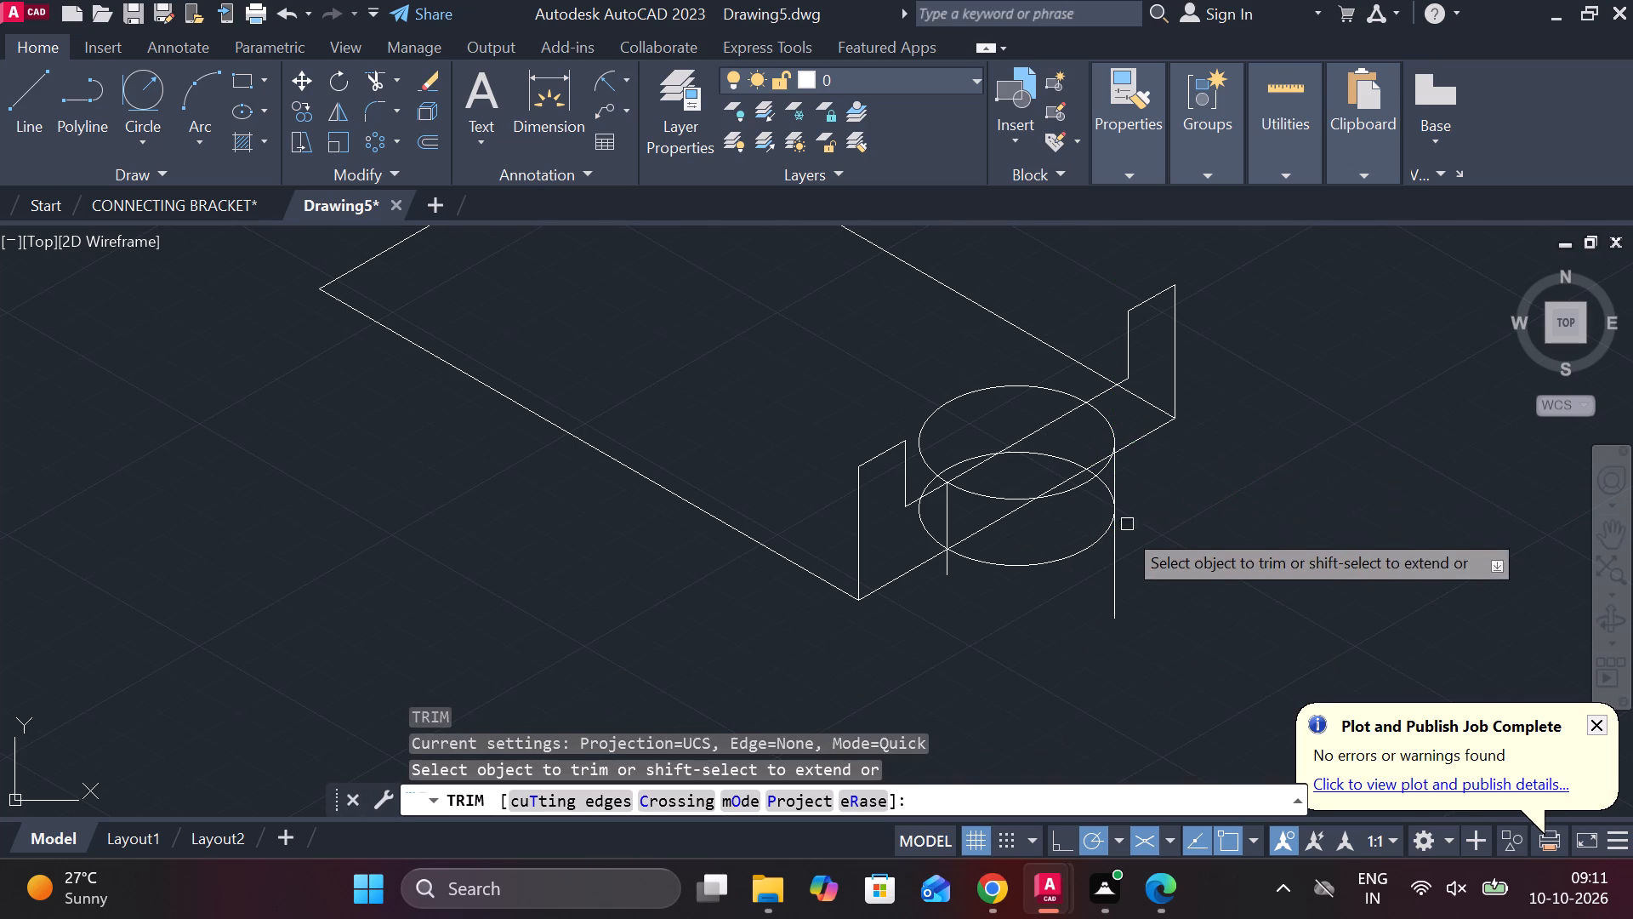
left_click(1118, 547)
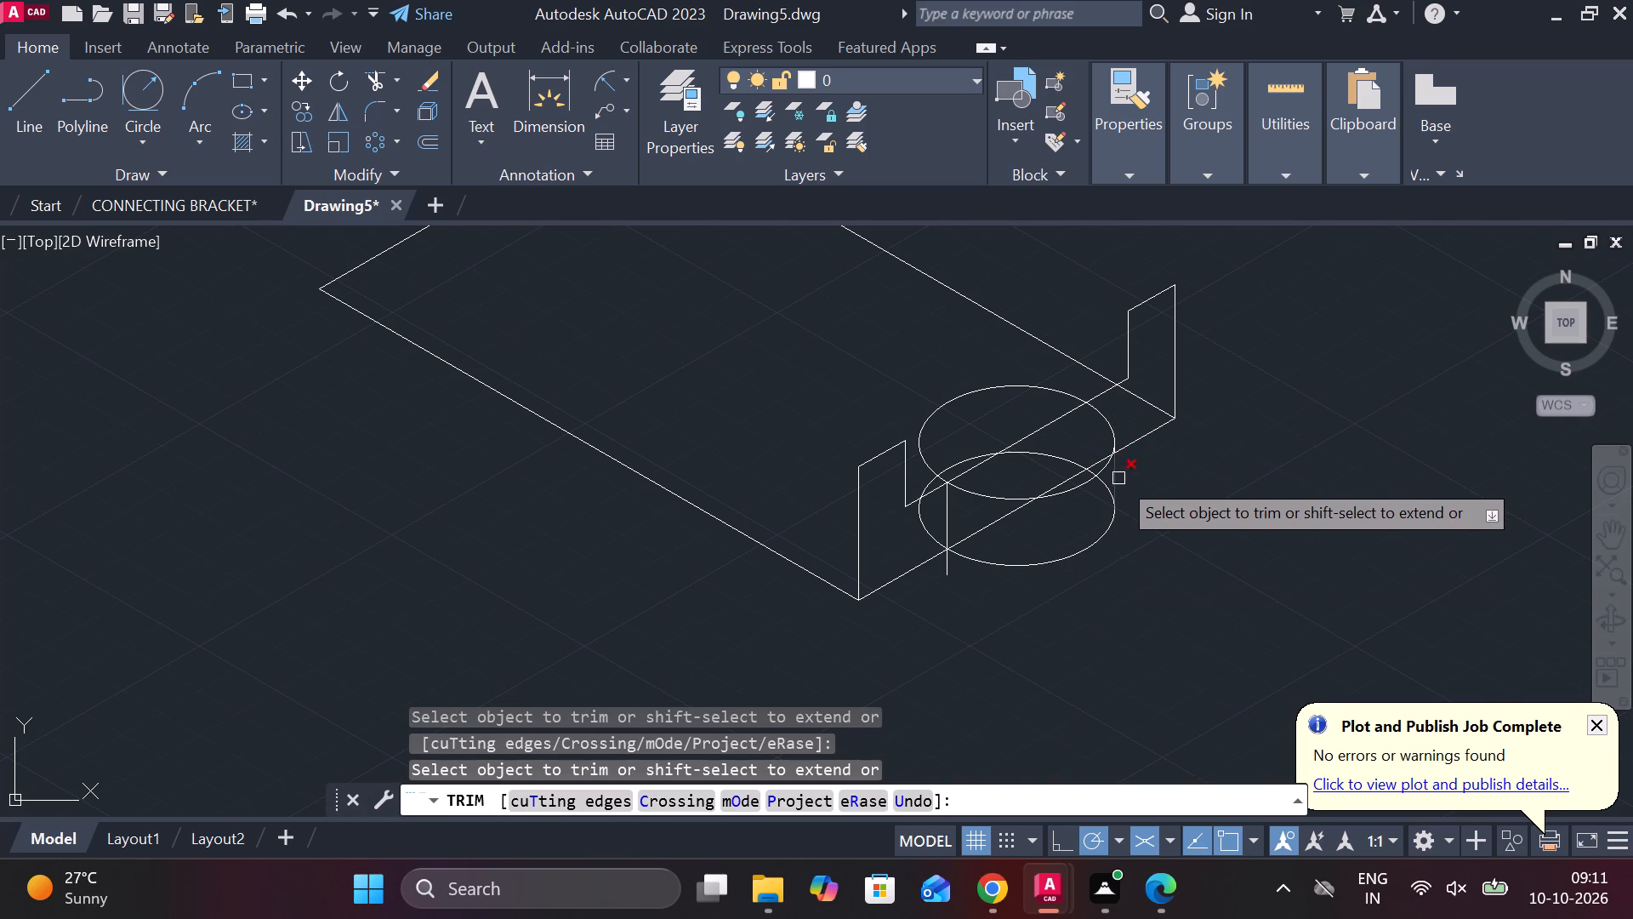
scroll(1116, 478, "up", 1)
left_click(1094, 489)
left_click(1056, 524)
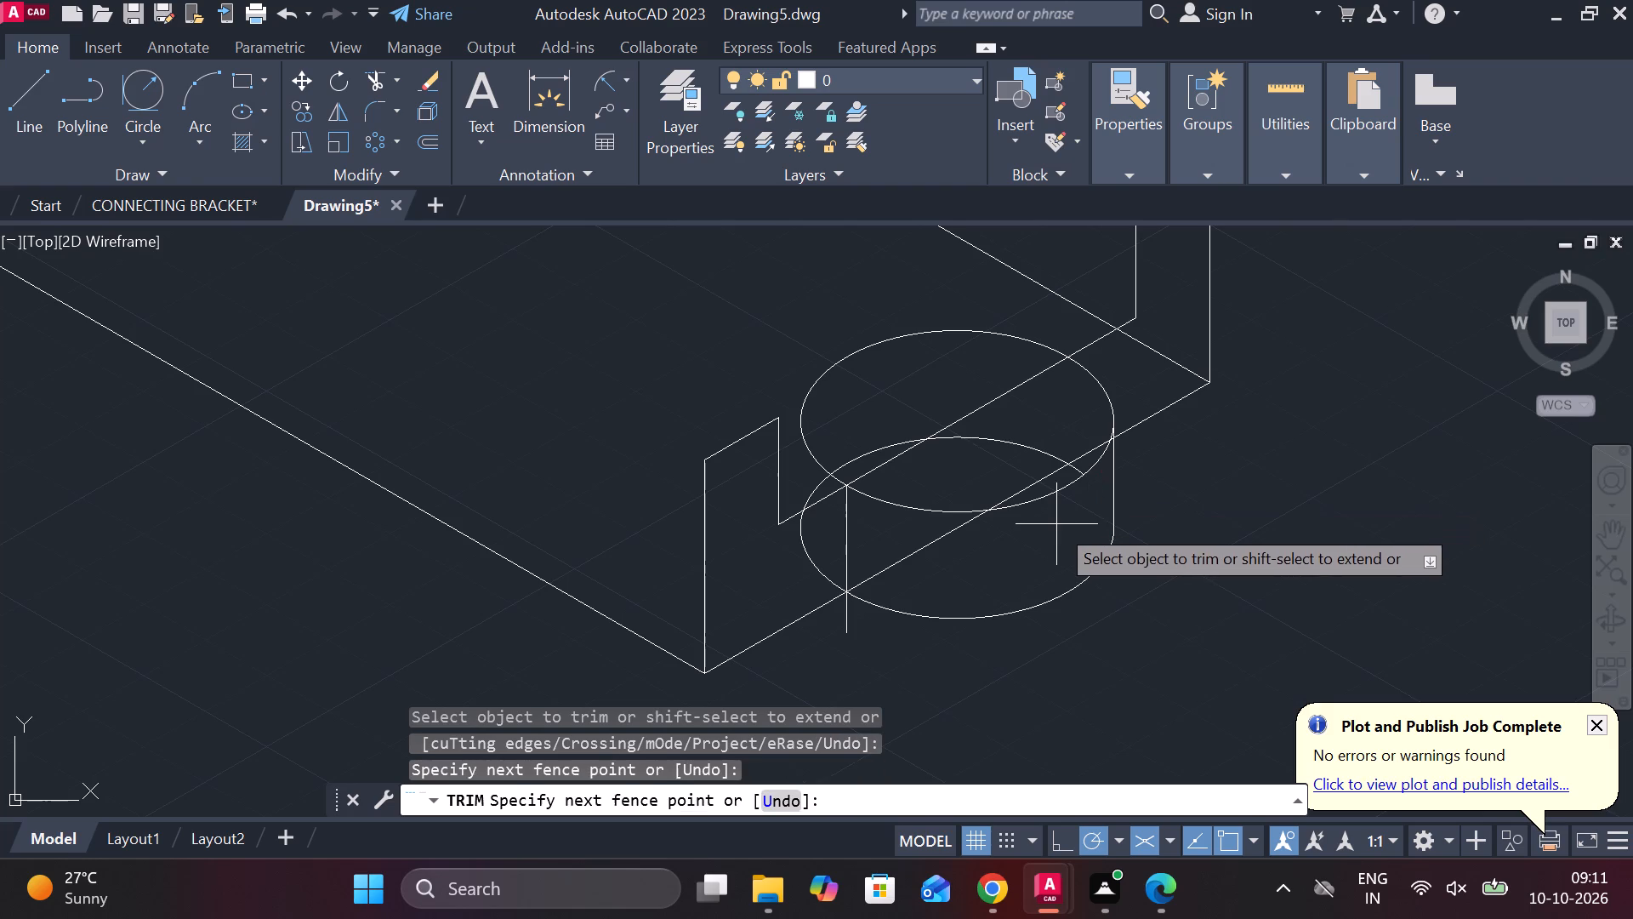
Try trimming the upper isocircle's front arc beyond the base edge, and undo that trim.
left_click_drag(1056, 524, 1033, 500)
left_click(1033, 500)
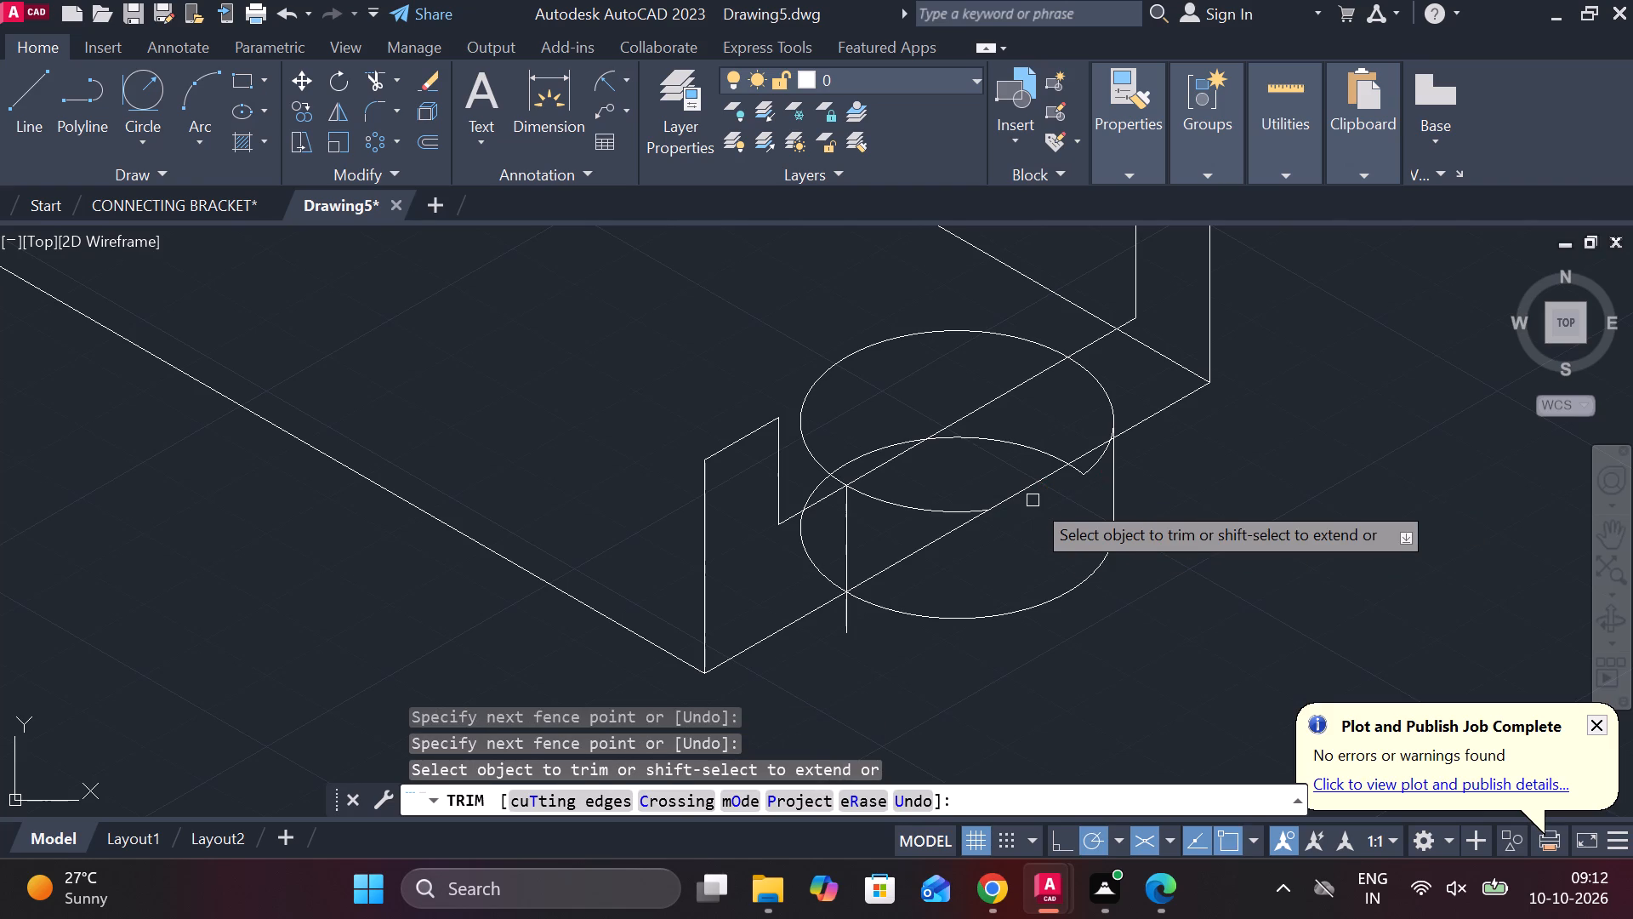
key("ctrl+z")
Trim the base edge between the lower isocircle's left side and the upper isocircle, and remove both pieces of the left vertical line.
left_click(958, 534)
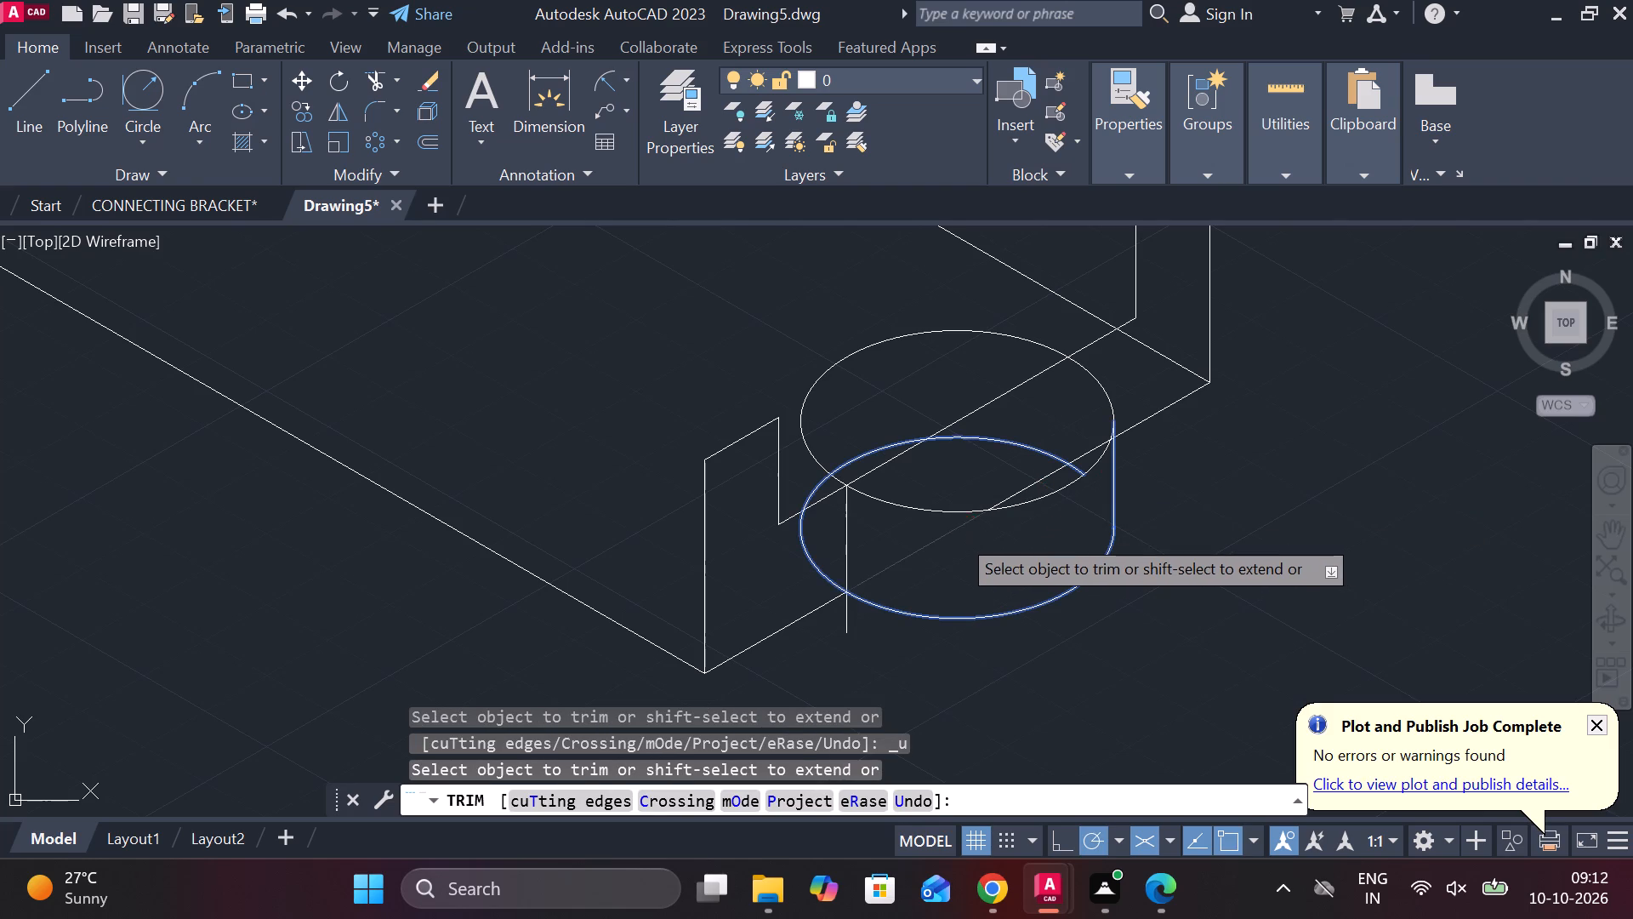
left_click(842, 636)
left_click(849, 551)
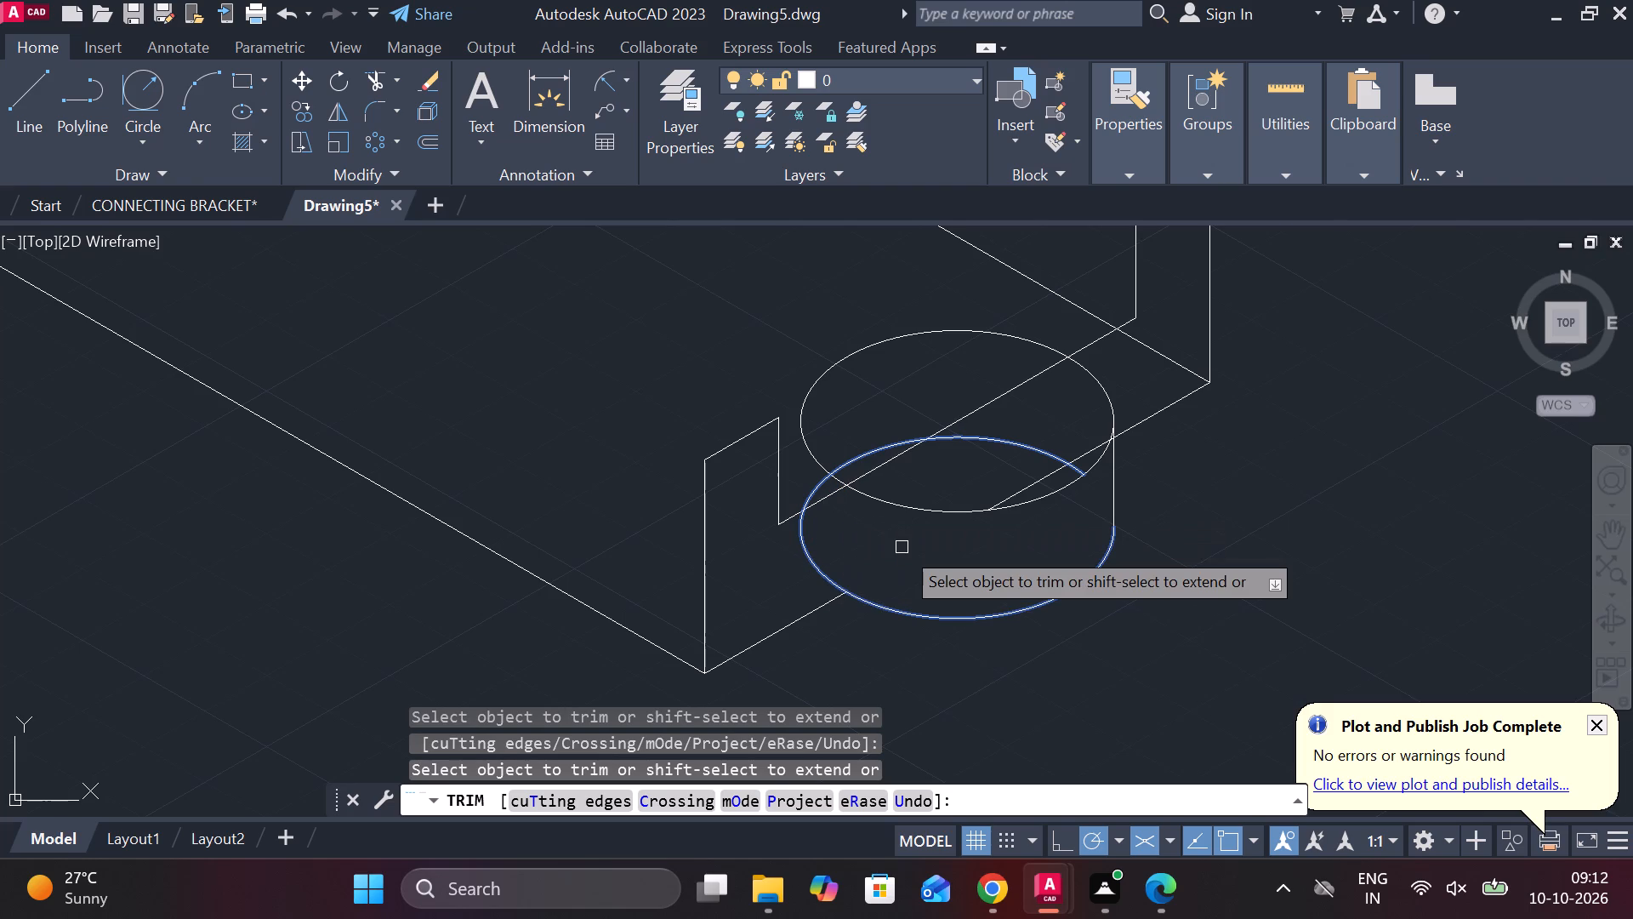
key("Escape")
Draw a vertical line from the base edge's endpoint on the lower isocircle straight up past the upper step edge.
key("l")
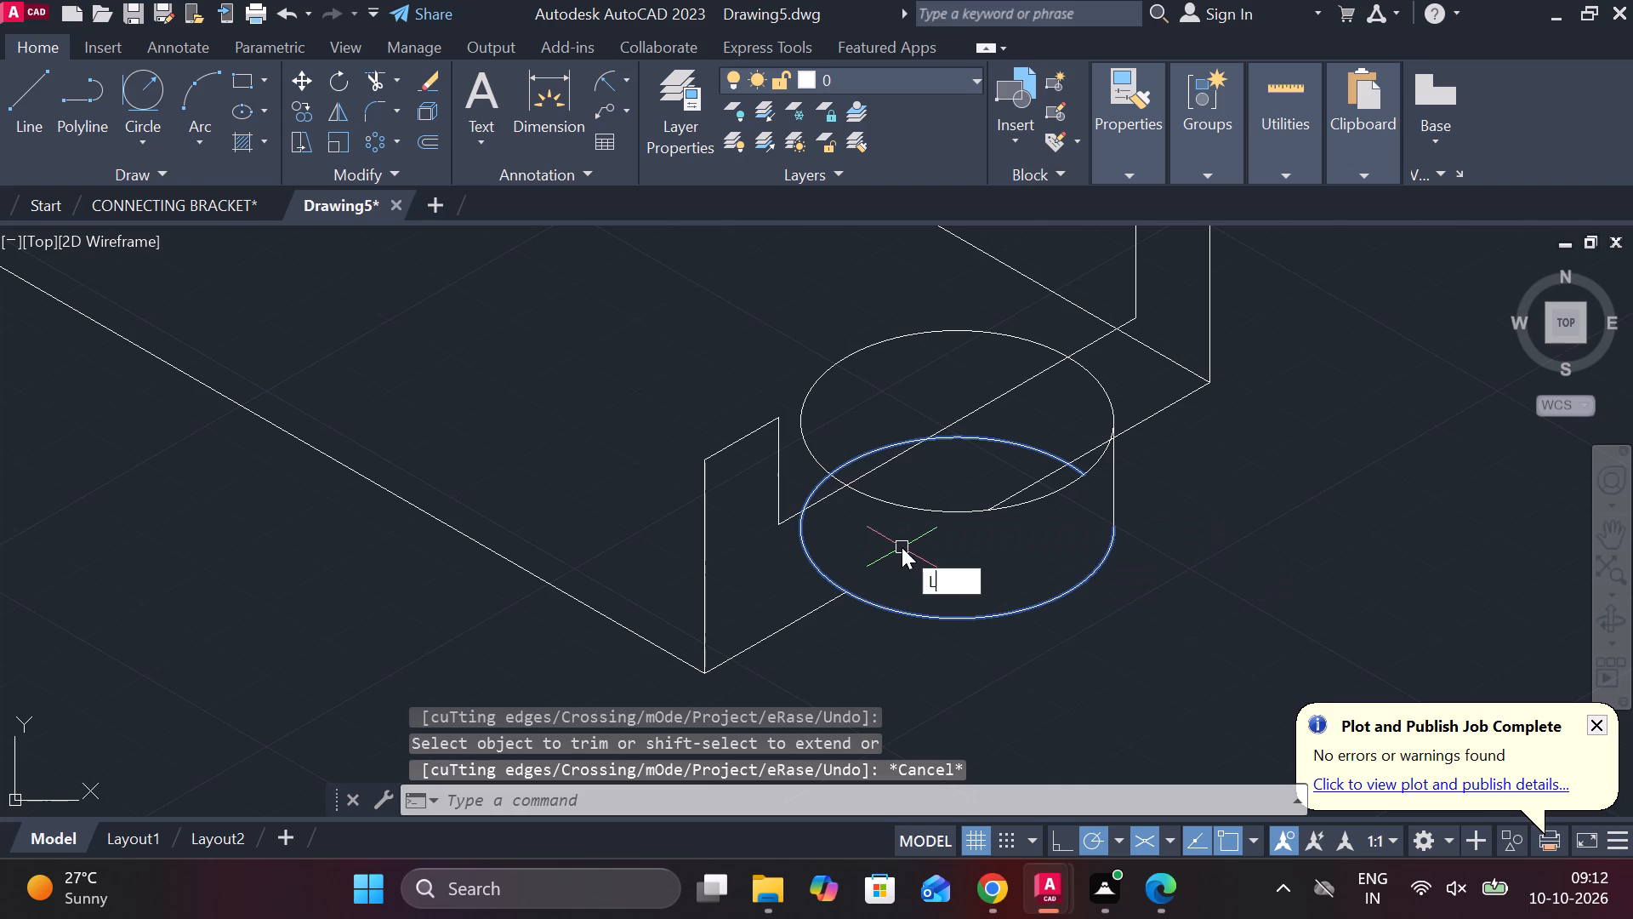
key("Return")
left_click(843, 591)
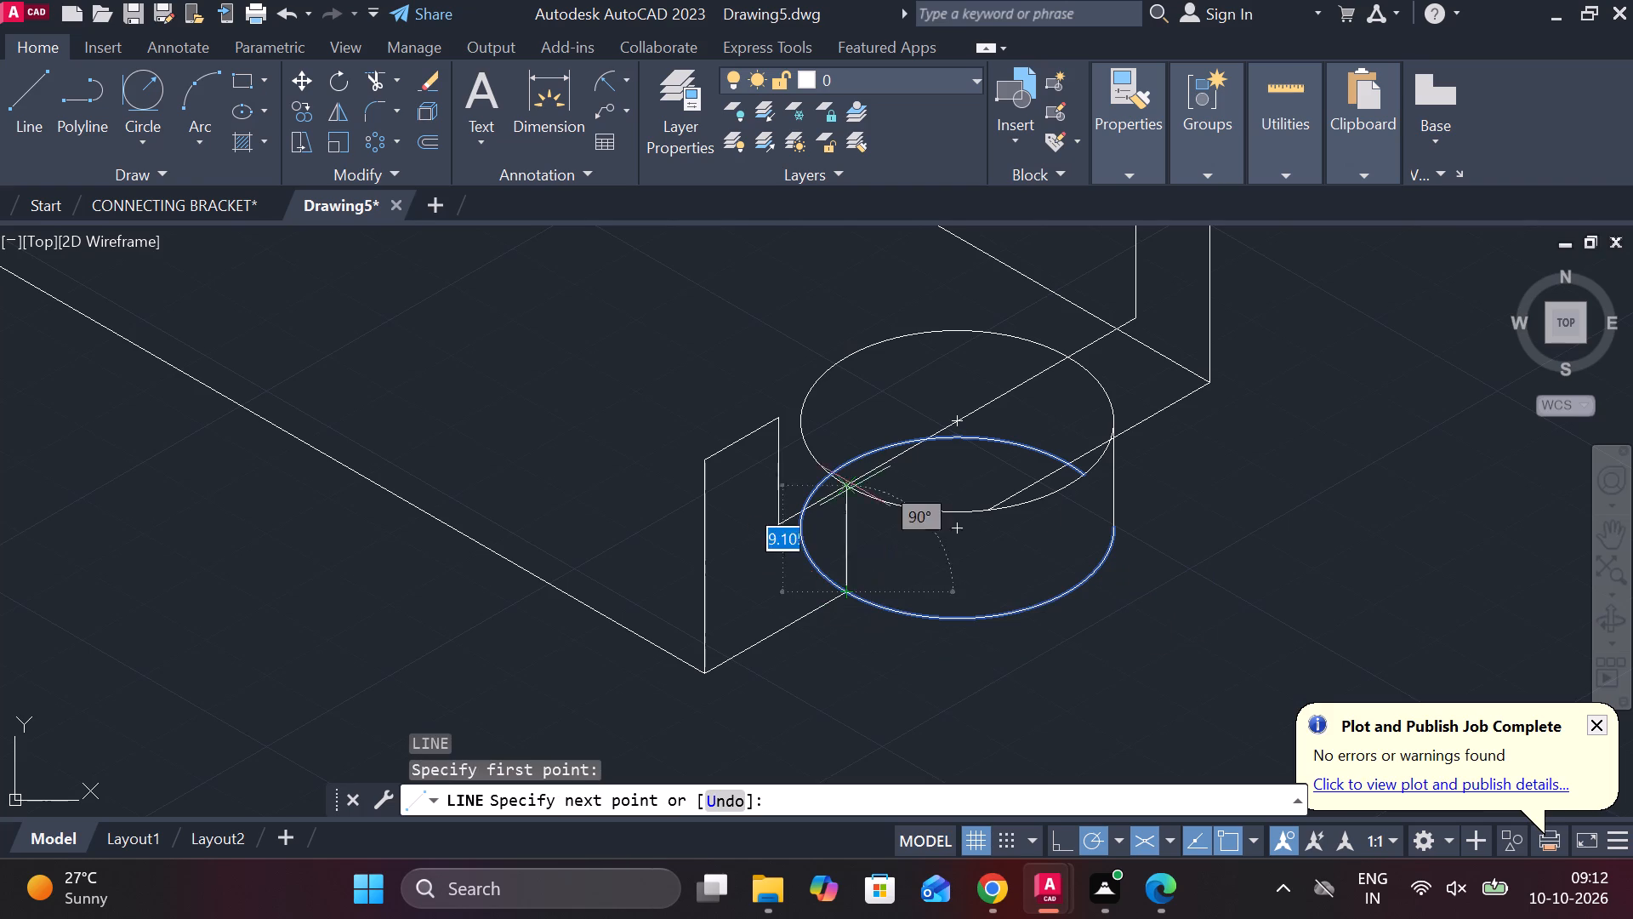
left_click(843, 427)
key("Escape")
Trim the new vertical line's excess above the step edge and the upper isocircle's arc behind that edge.
type("TR")
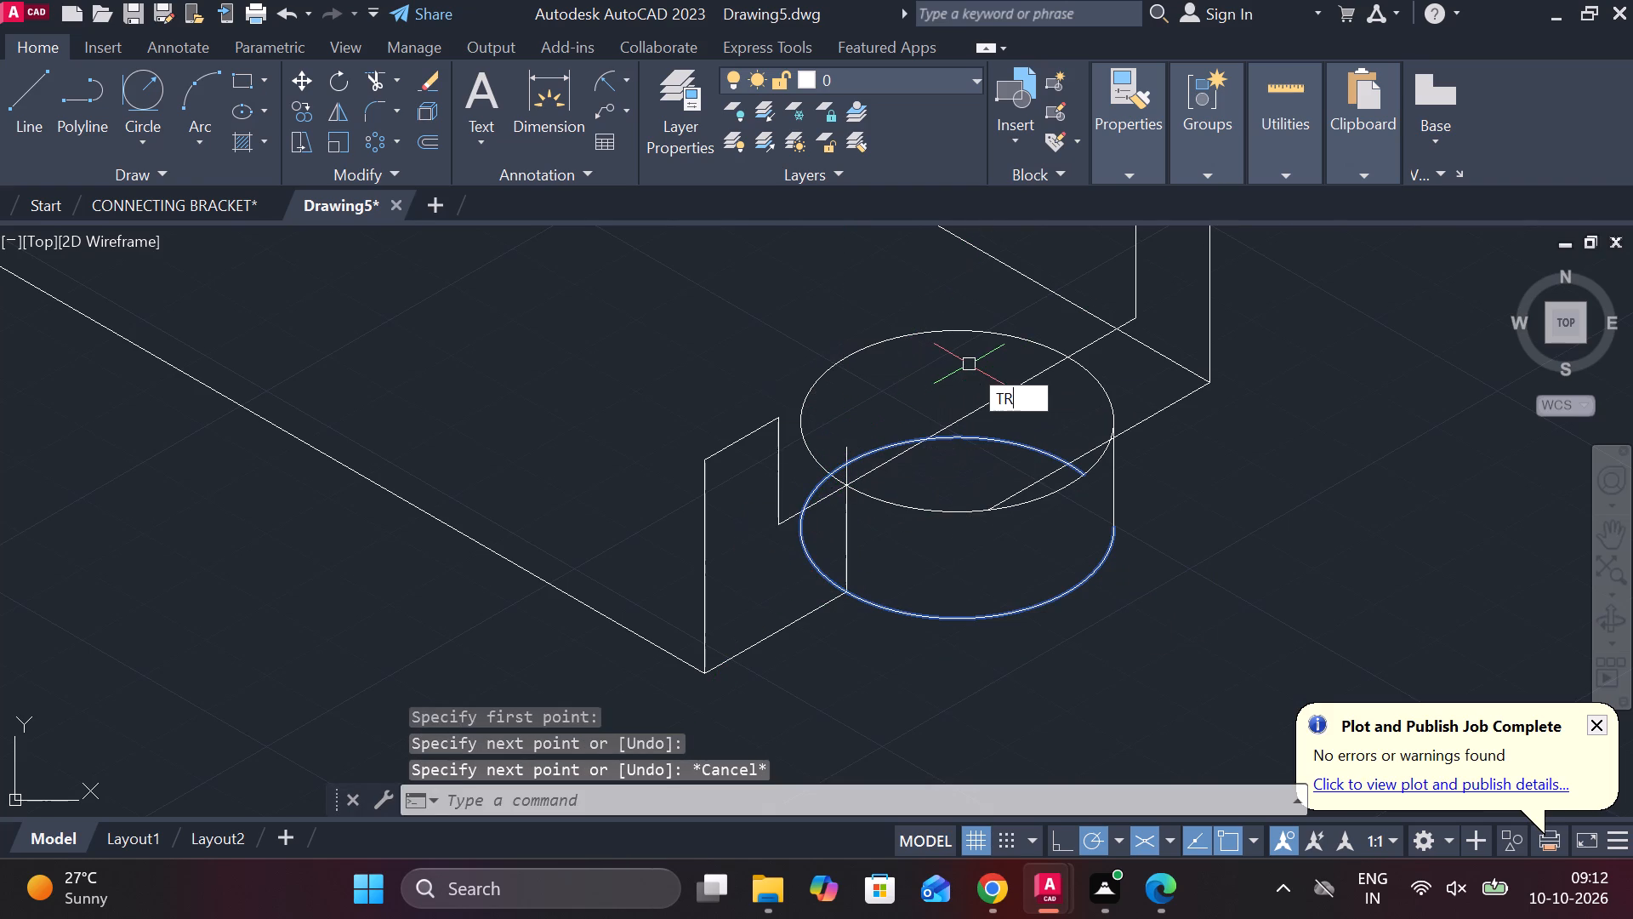
key("space")
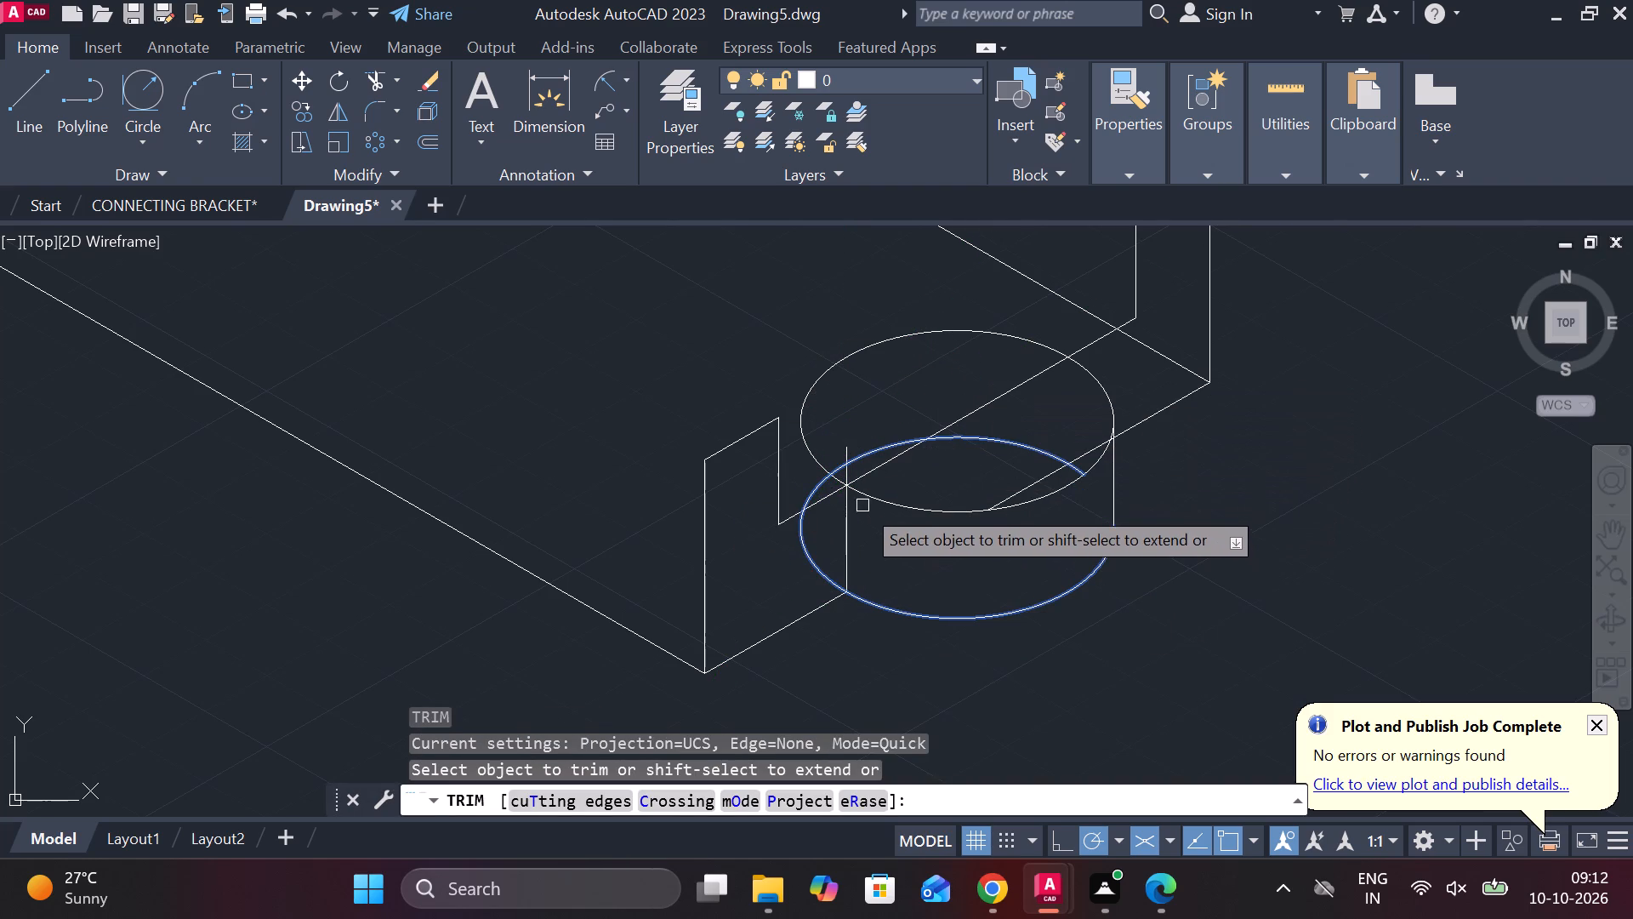
left_click(846, 460)
left_click(851, 471)
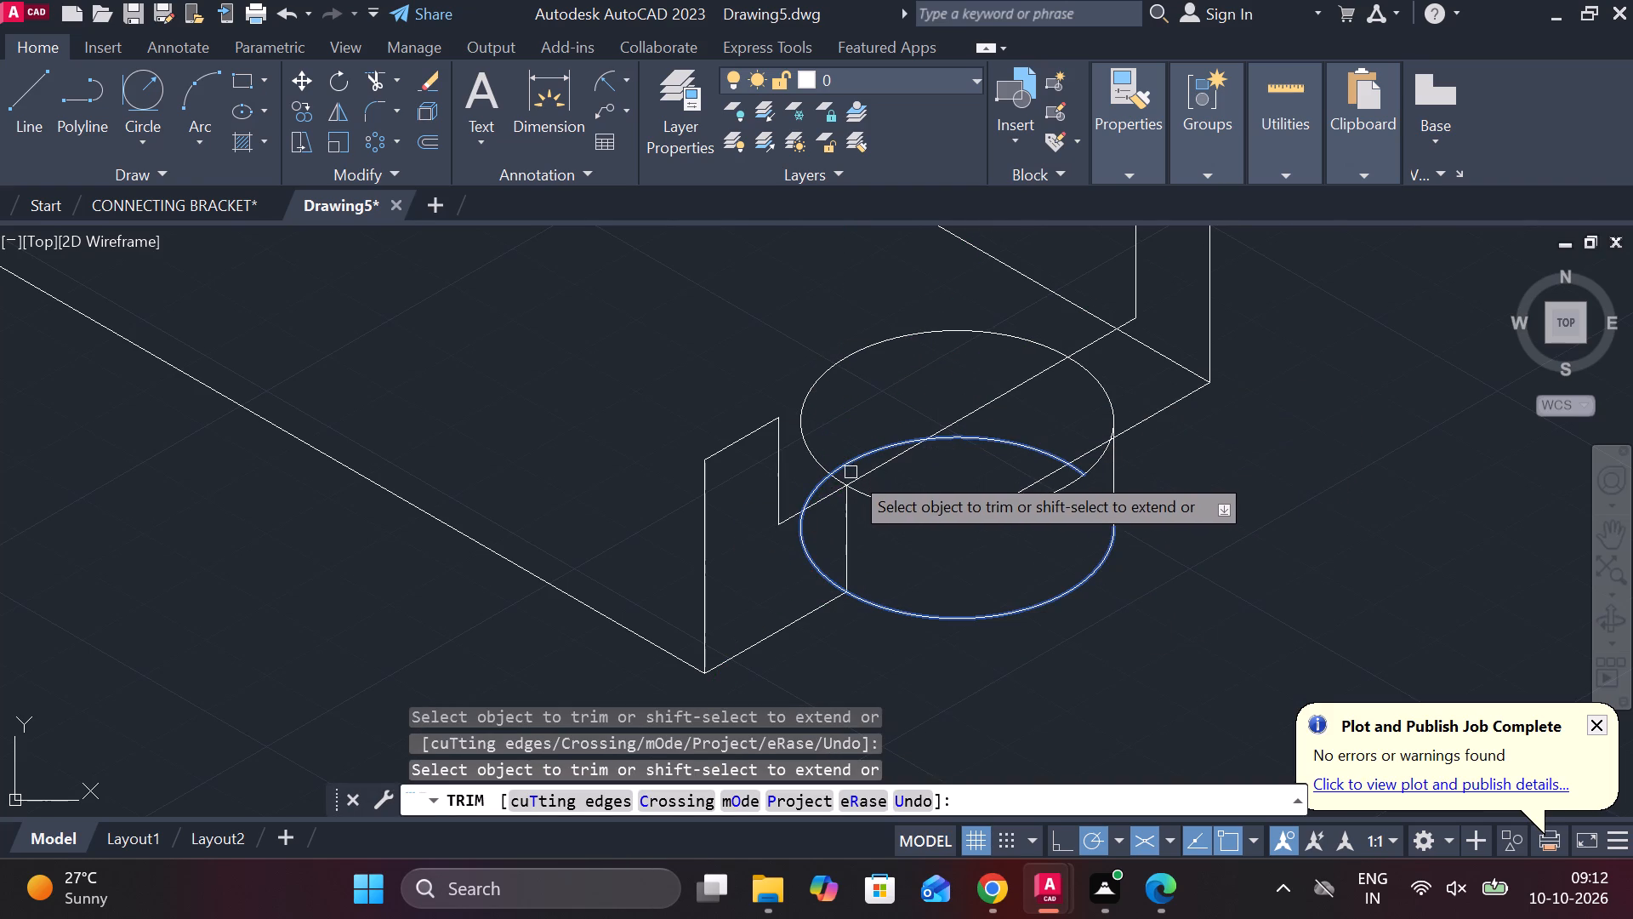
scroll(846, 475, "up", 3)
left_click(832, 506)
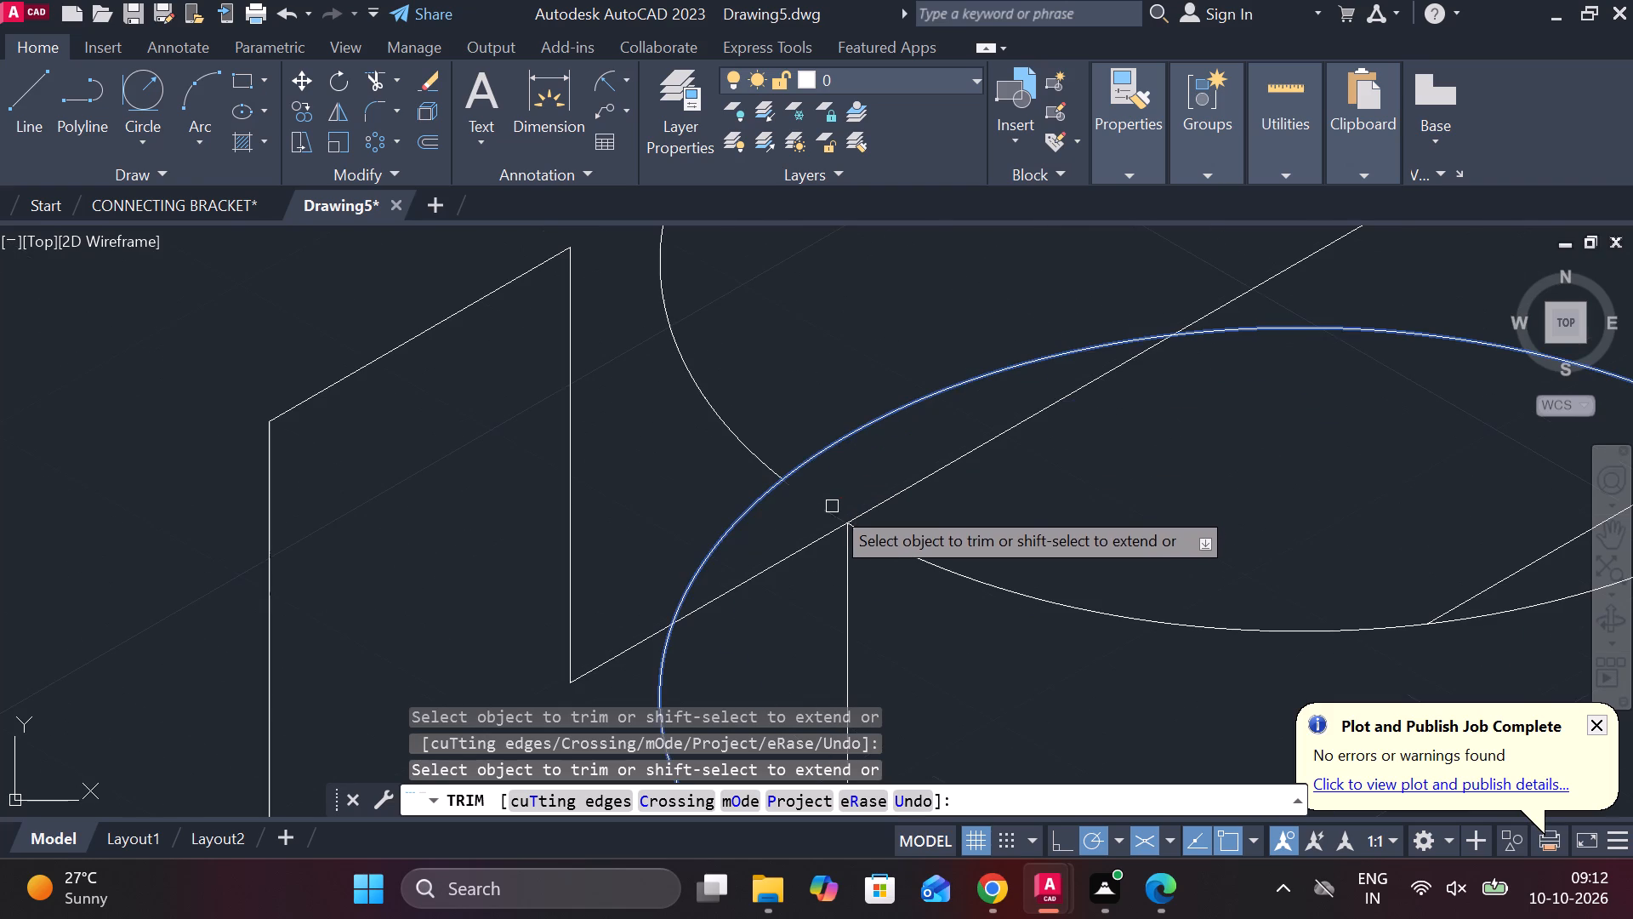
left_click(738, 449)
scroll(743, 434, "down", 3)
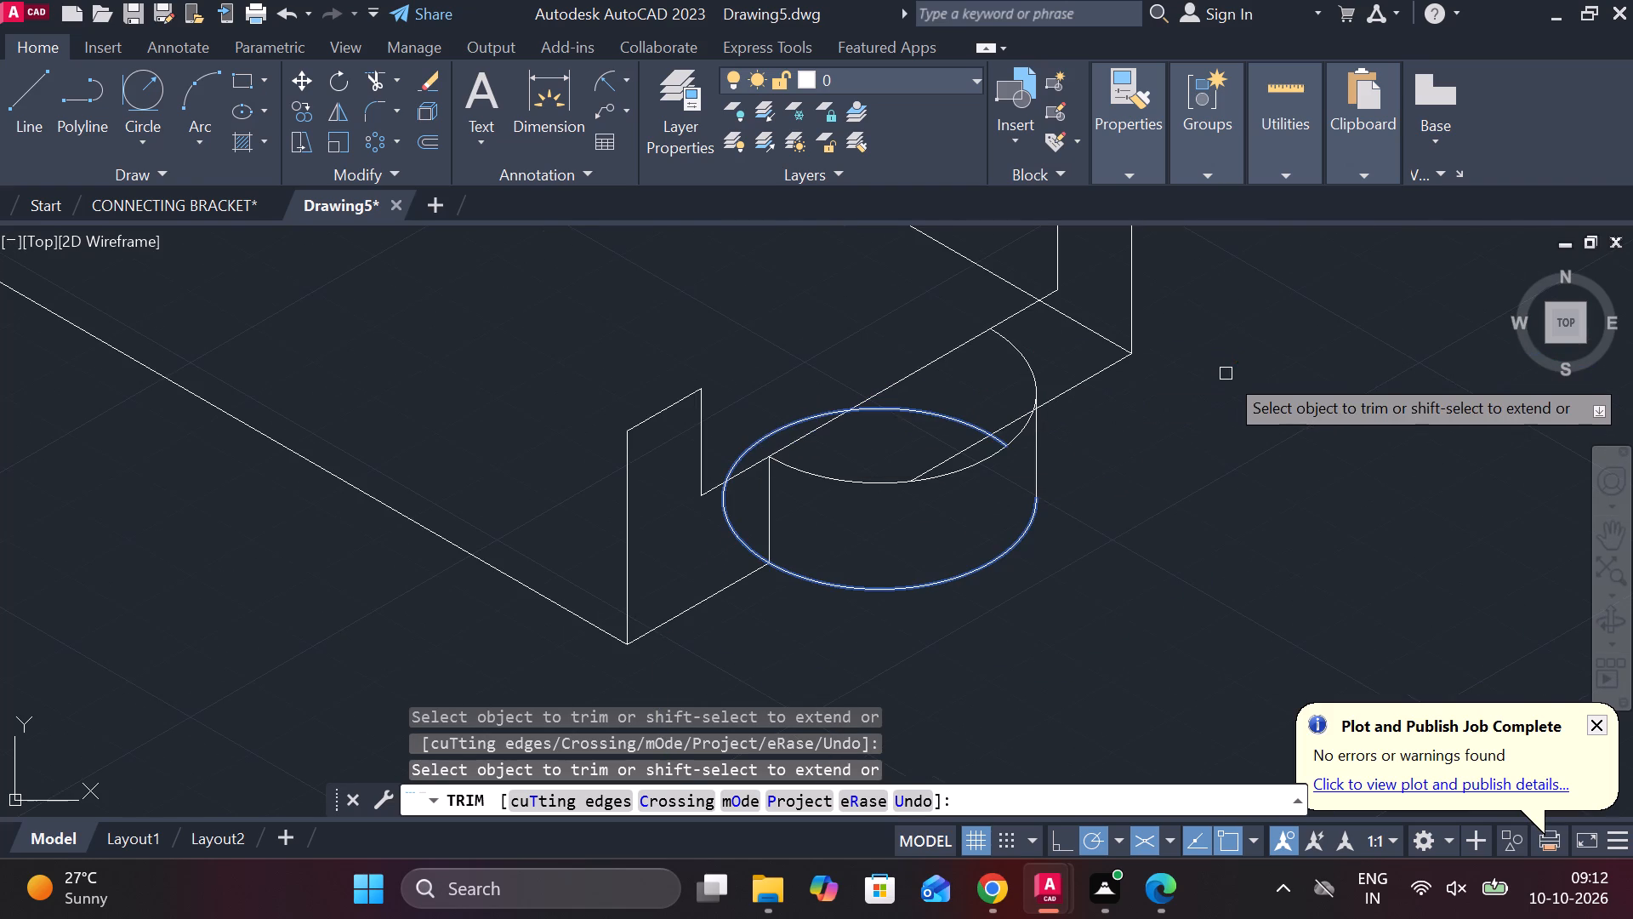
Trim the upper step edge across the isocircle and the base edge's segments inside the rounded end.
left_click(965, 350)
scroll(965, 350, "down", 2)
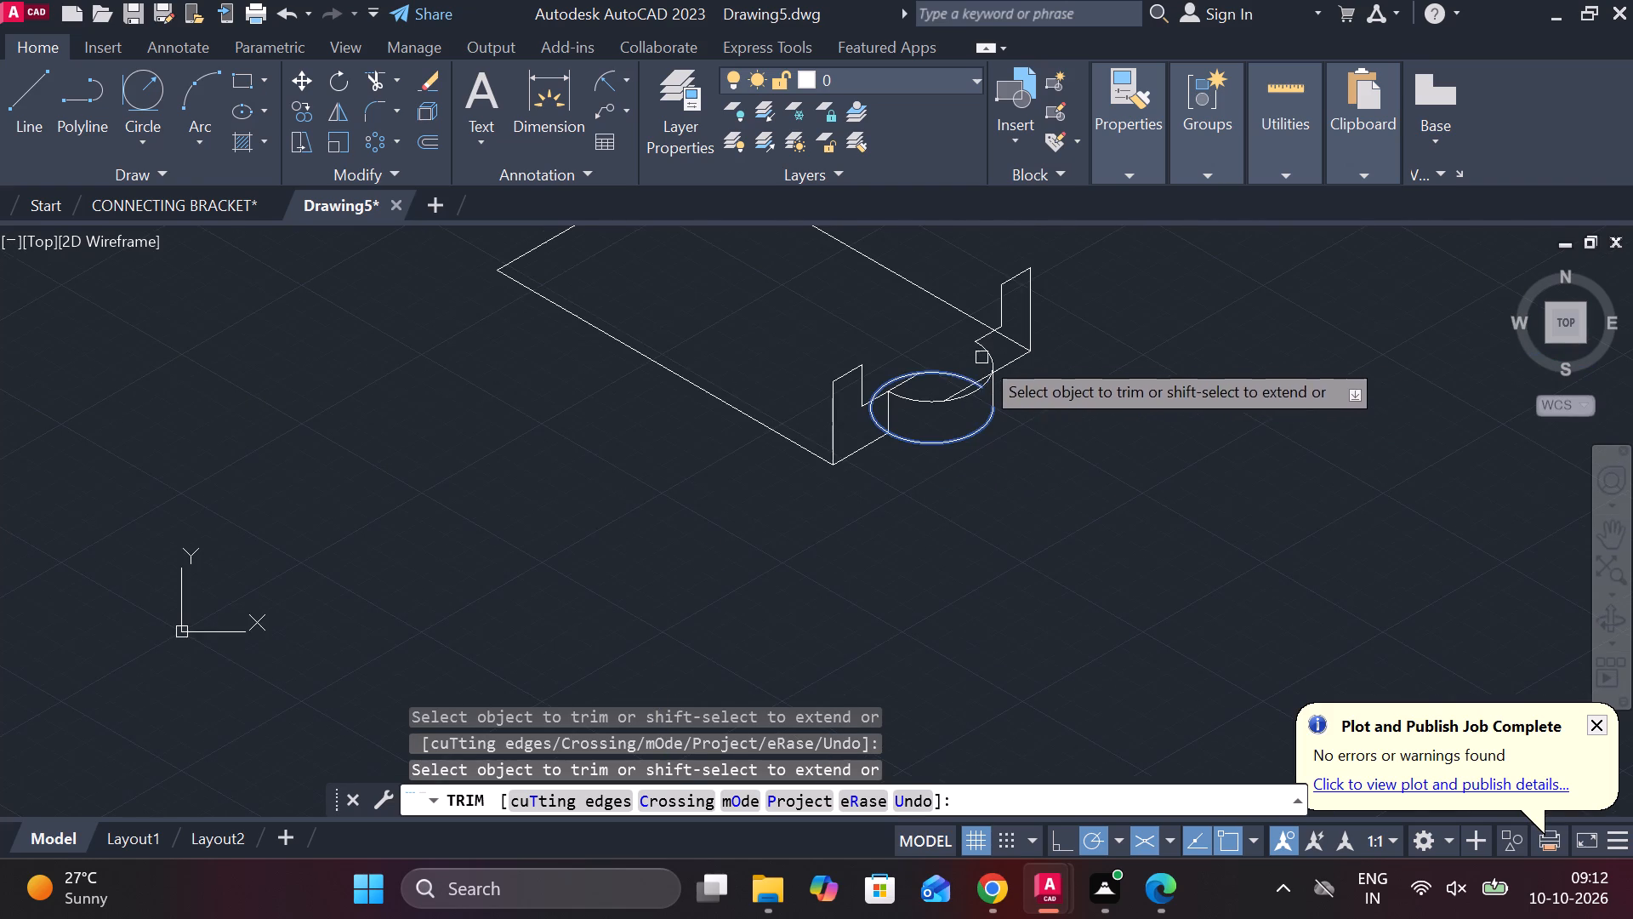
scroll(1063, 362, "up", 2)
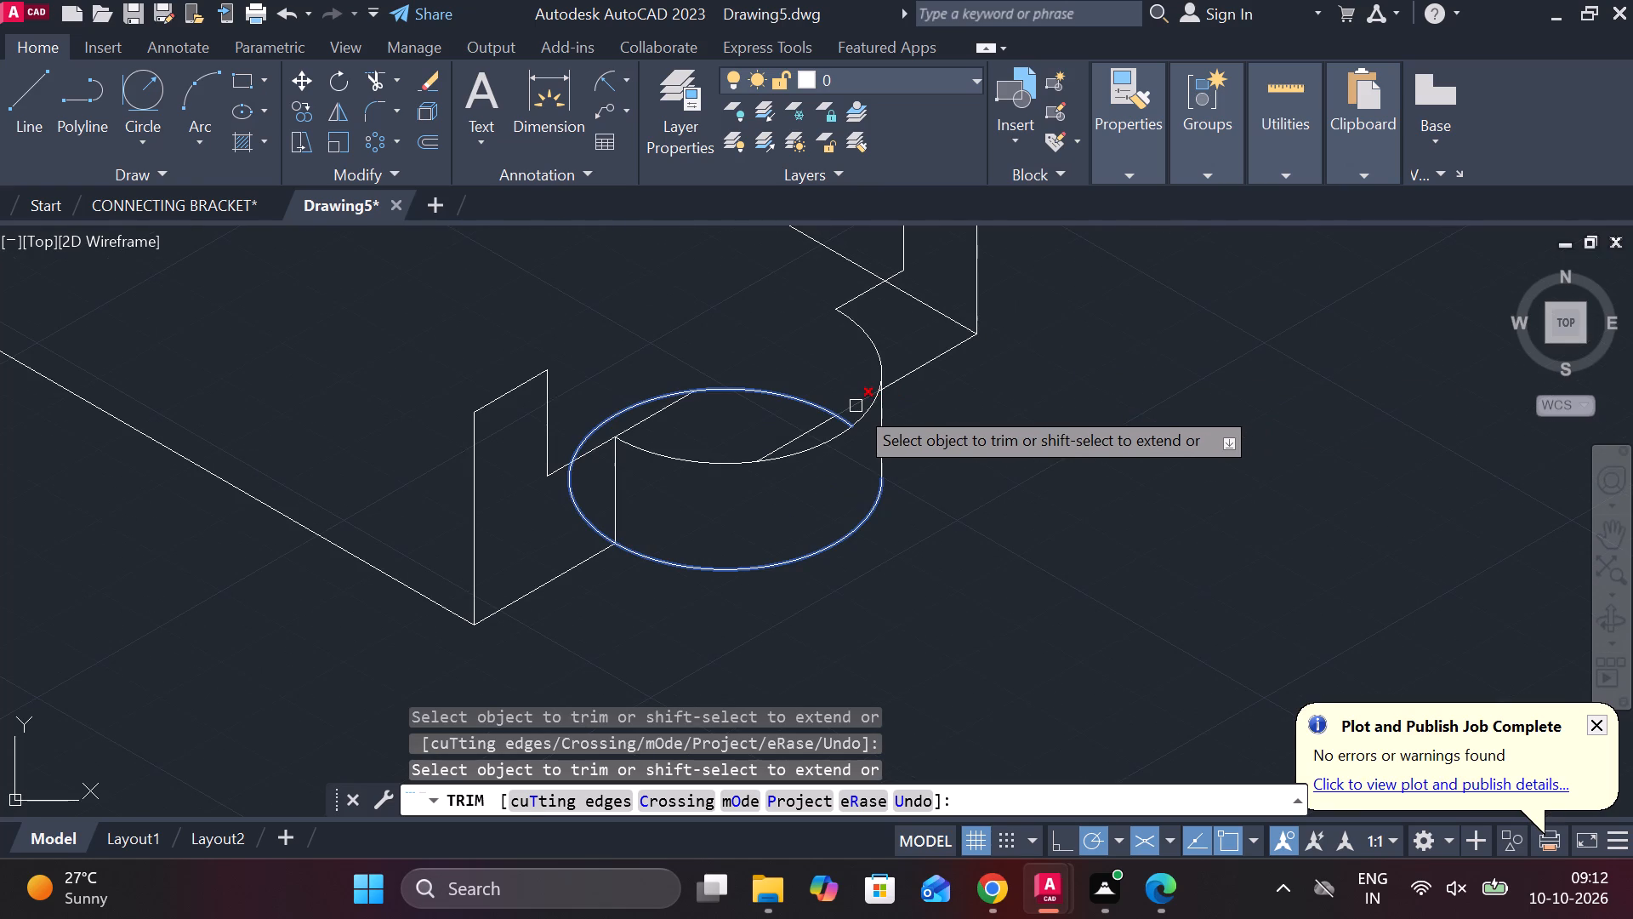
scroll(856, 406, "up", 2)
left_click(862, 398)
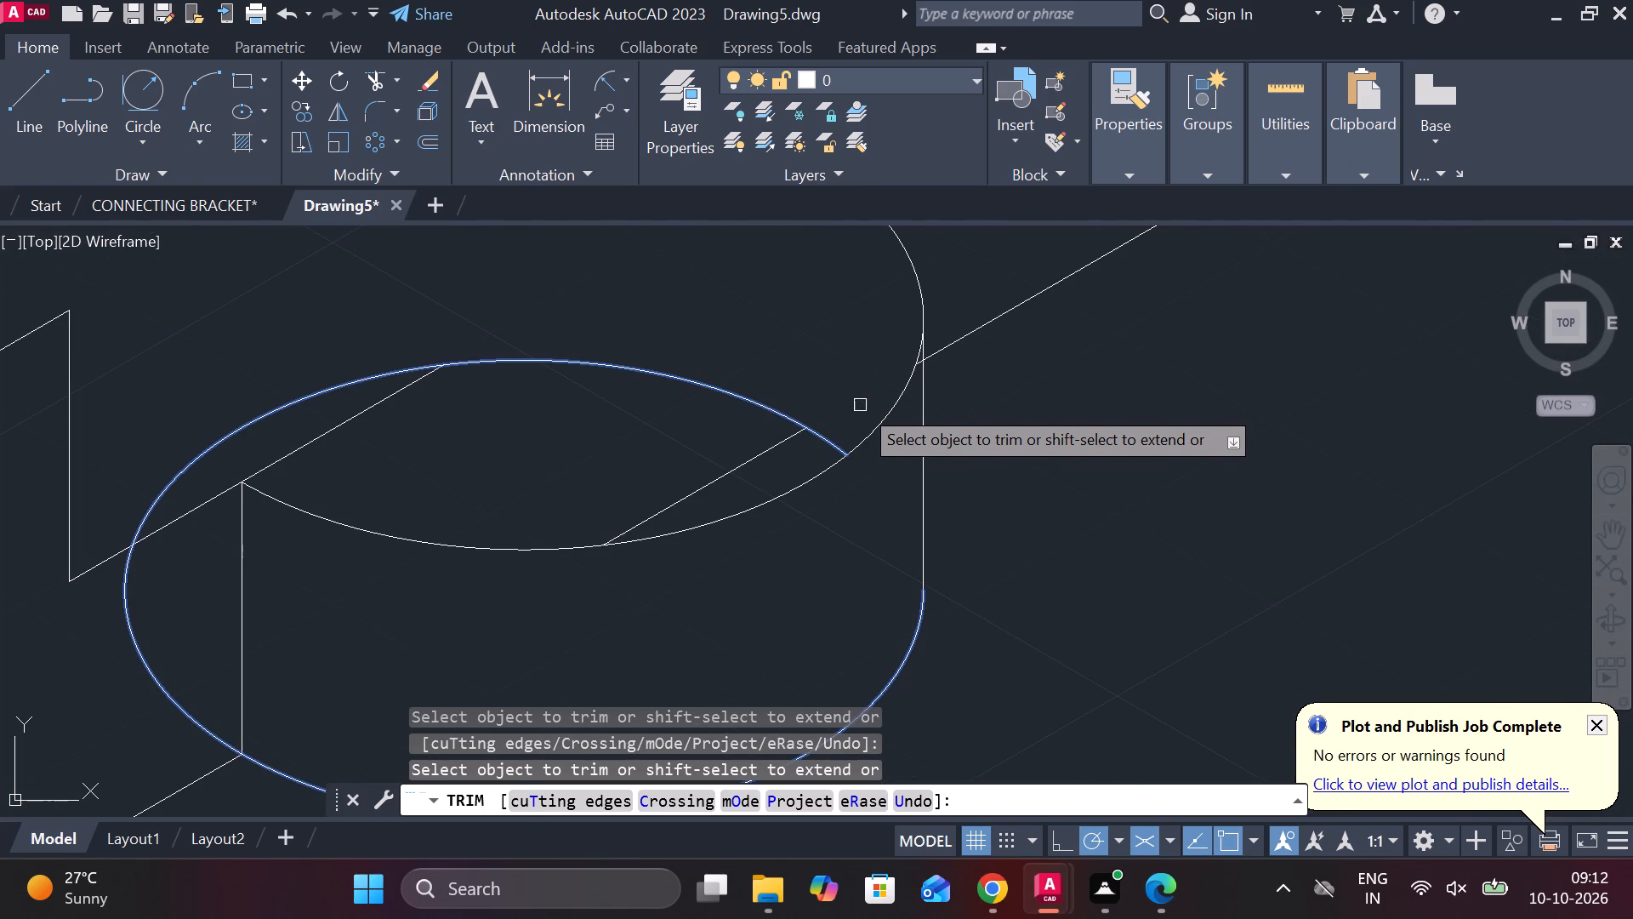
scroll(915, 356, "up", 3)
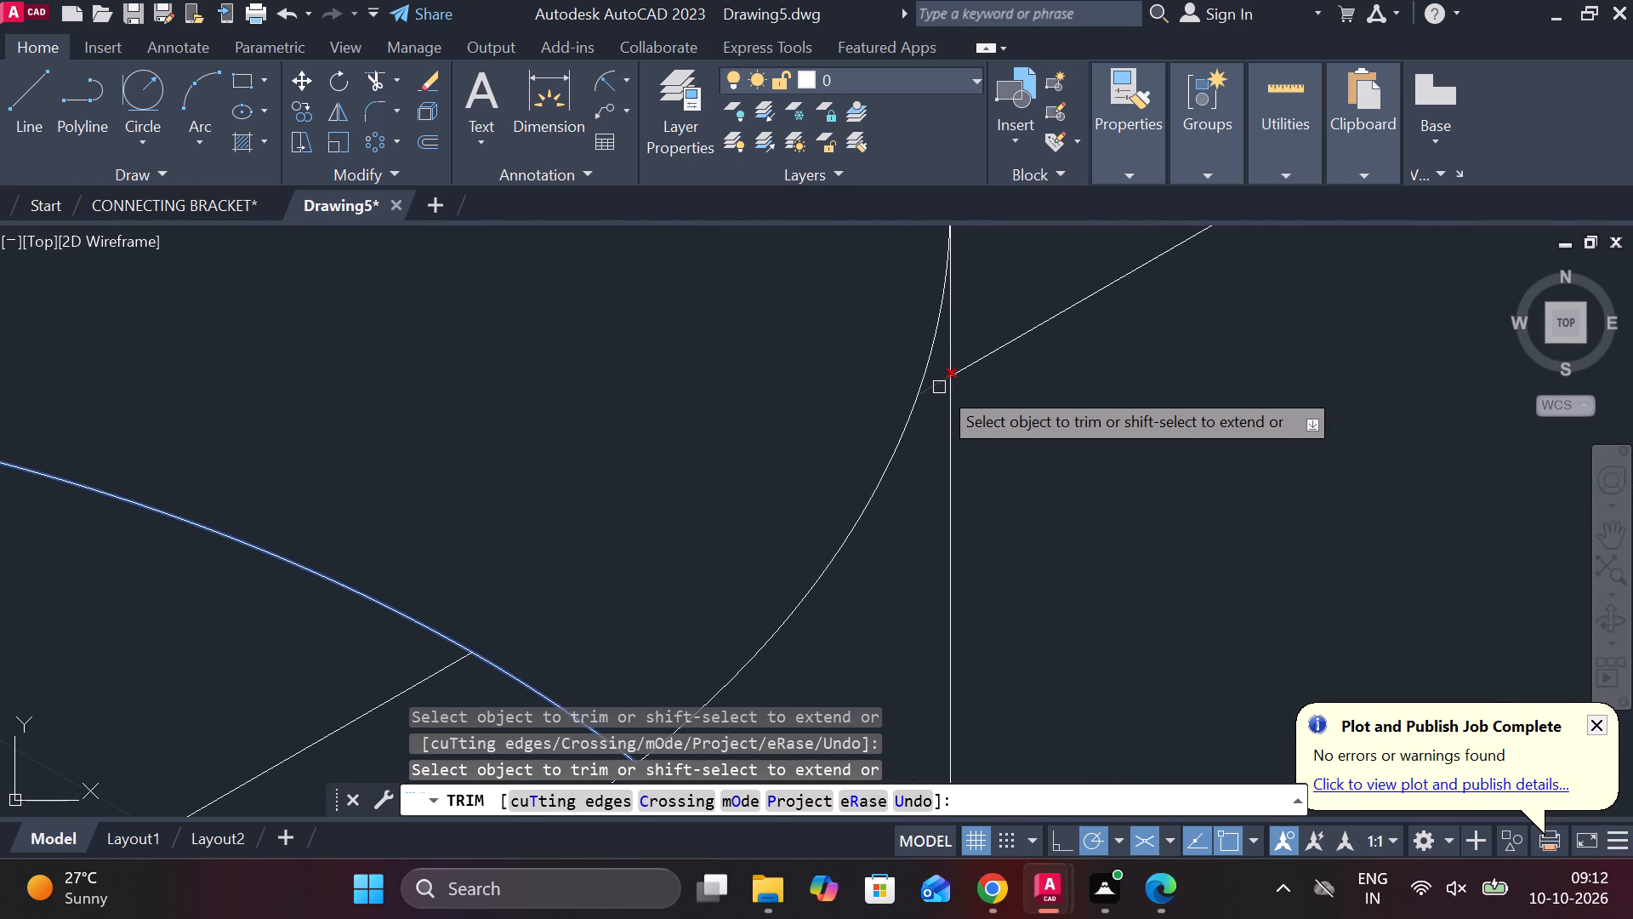
left_click(939, 387)
scroll(941, 390, "down", 4)
left_click(828, 458)
scroll(691, 377, "down", 3)
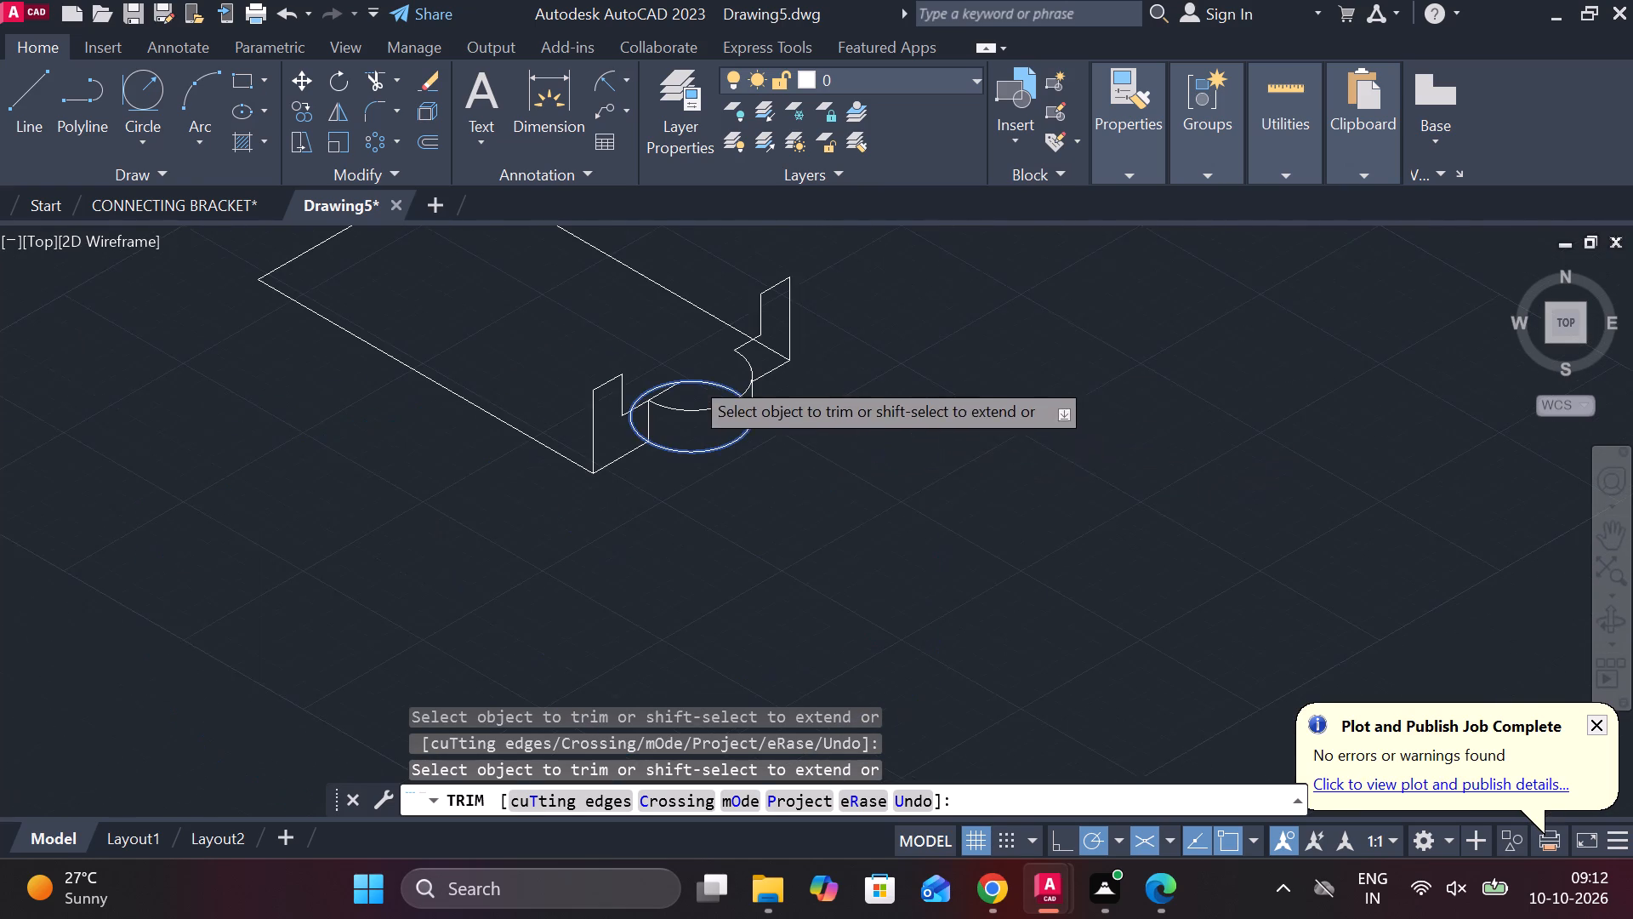
Trim the lower isocircle's left and back arcs, and remove the leftover step edge piece inside the rounded end.
scroll(731, 477, "up", 2)
middle_click_drag(758, 551, 822, 615)
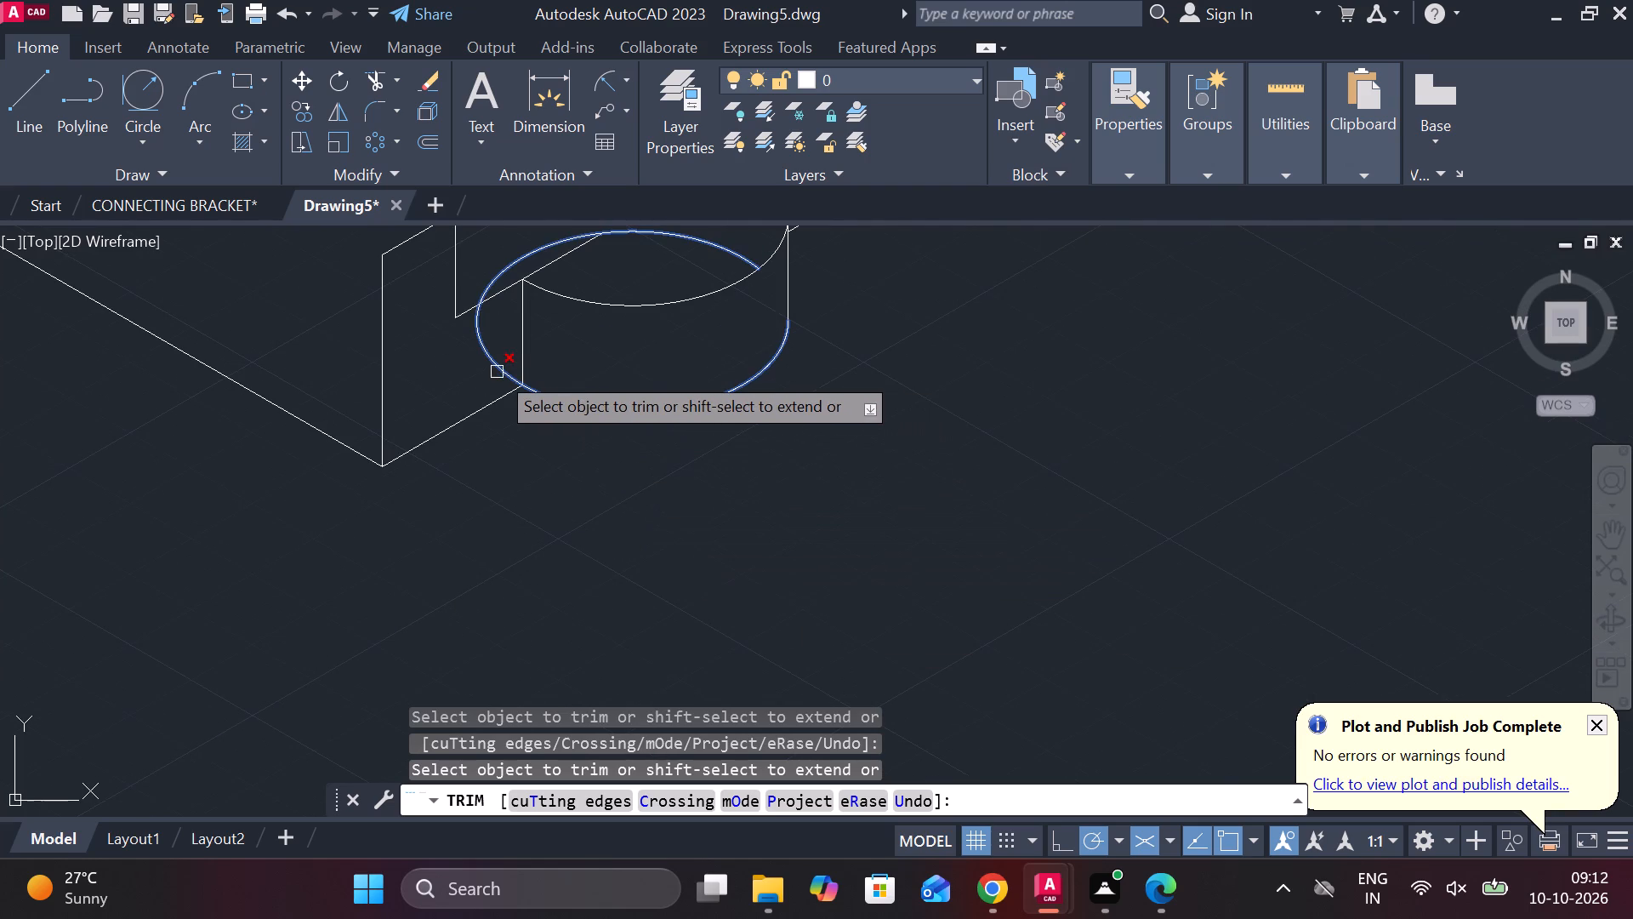
left_click(497, 369)
middle_click_drag(609, 433, 673, 593)
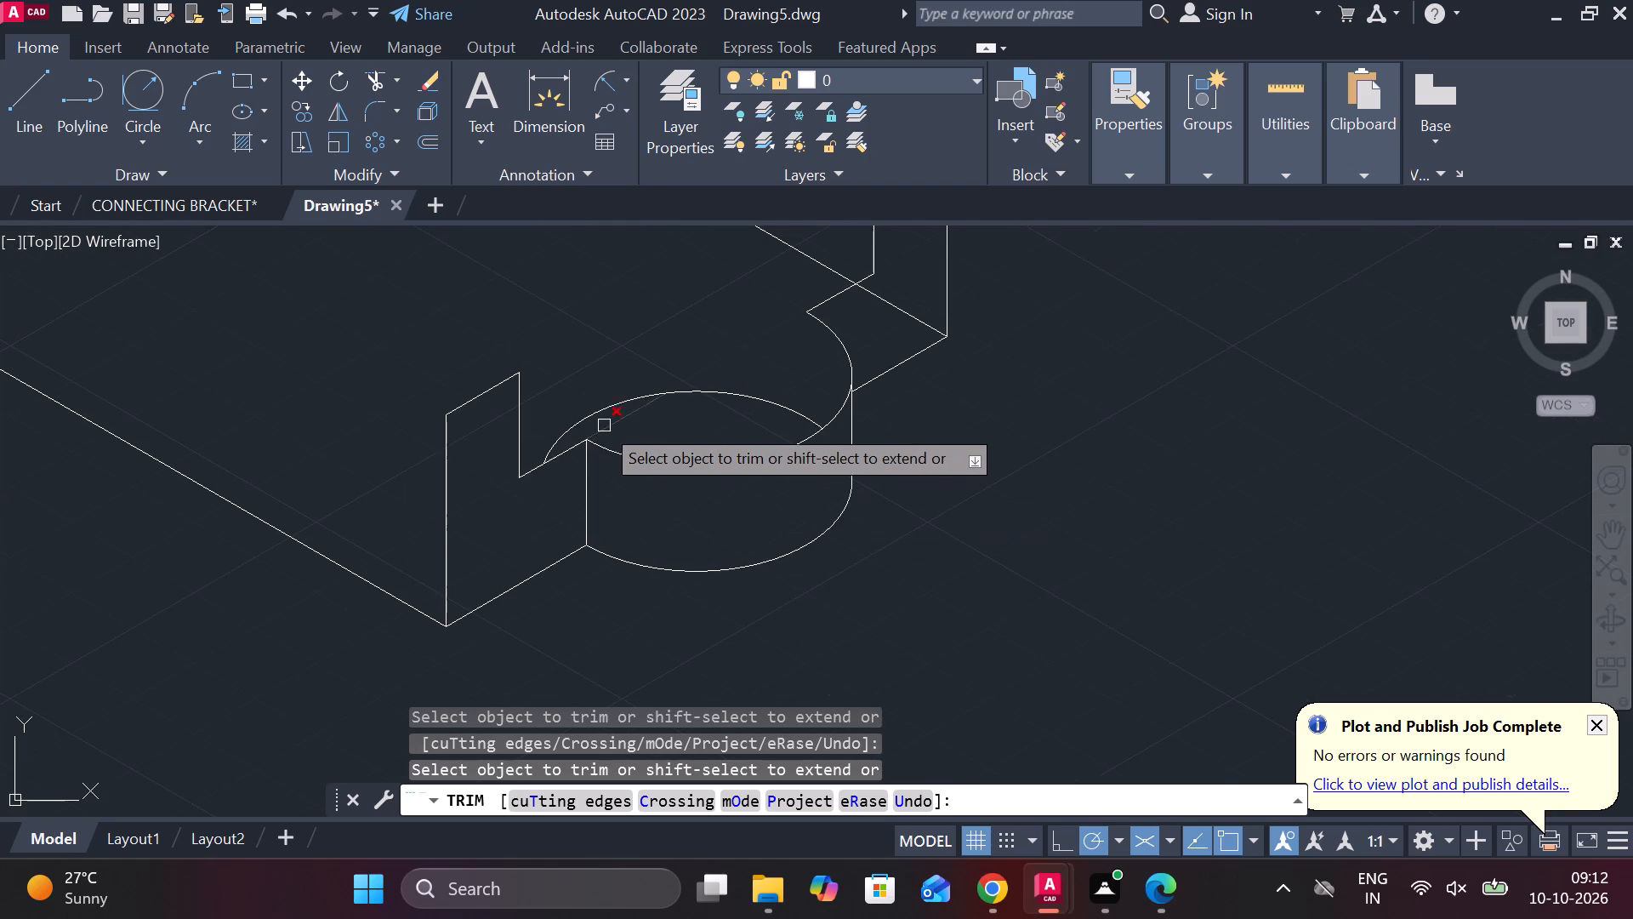
left_click(580, 415)
left_click(669, 395)
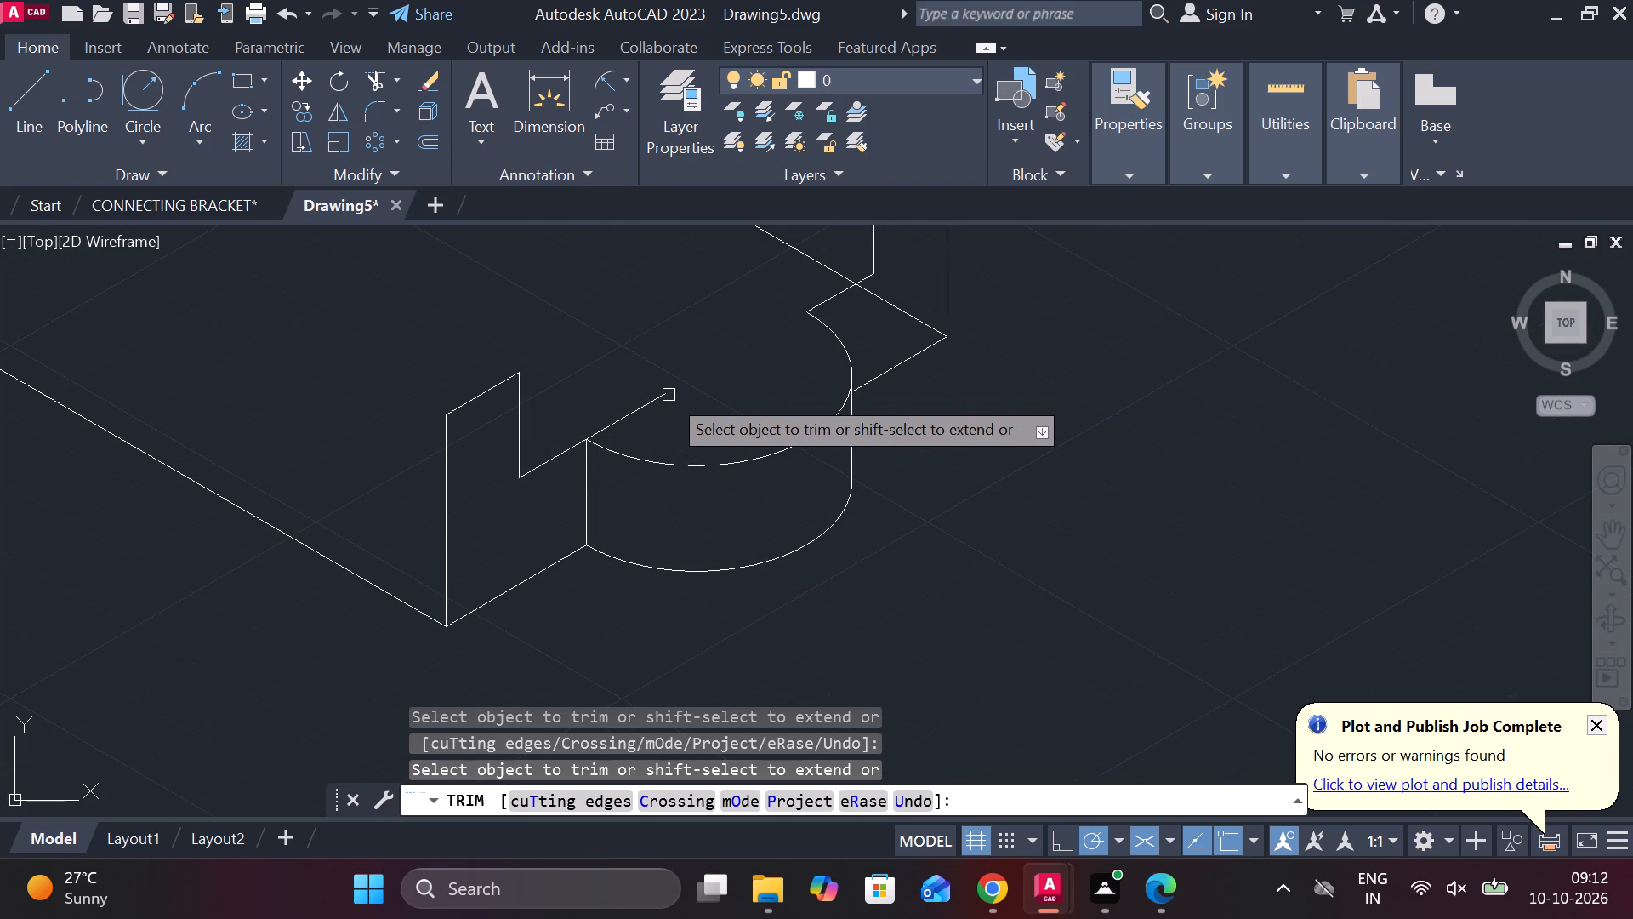
left_click(646, 407)
key("Escape")
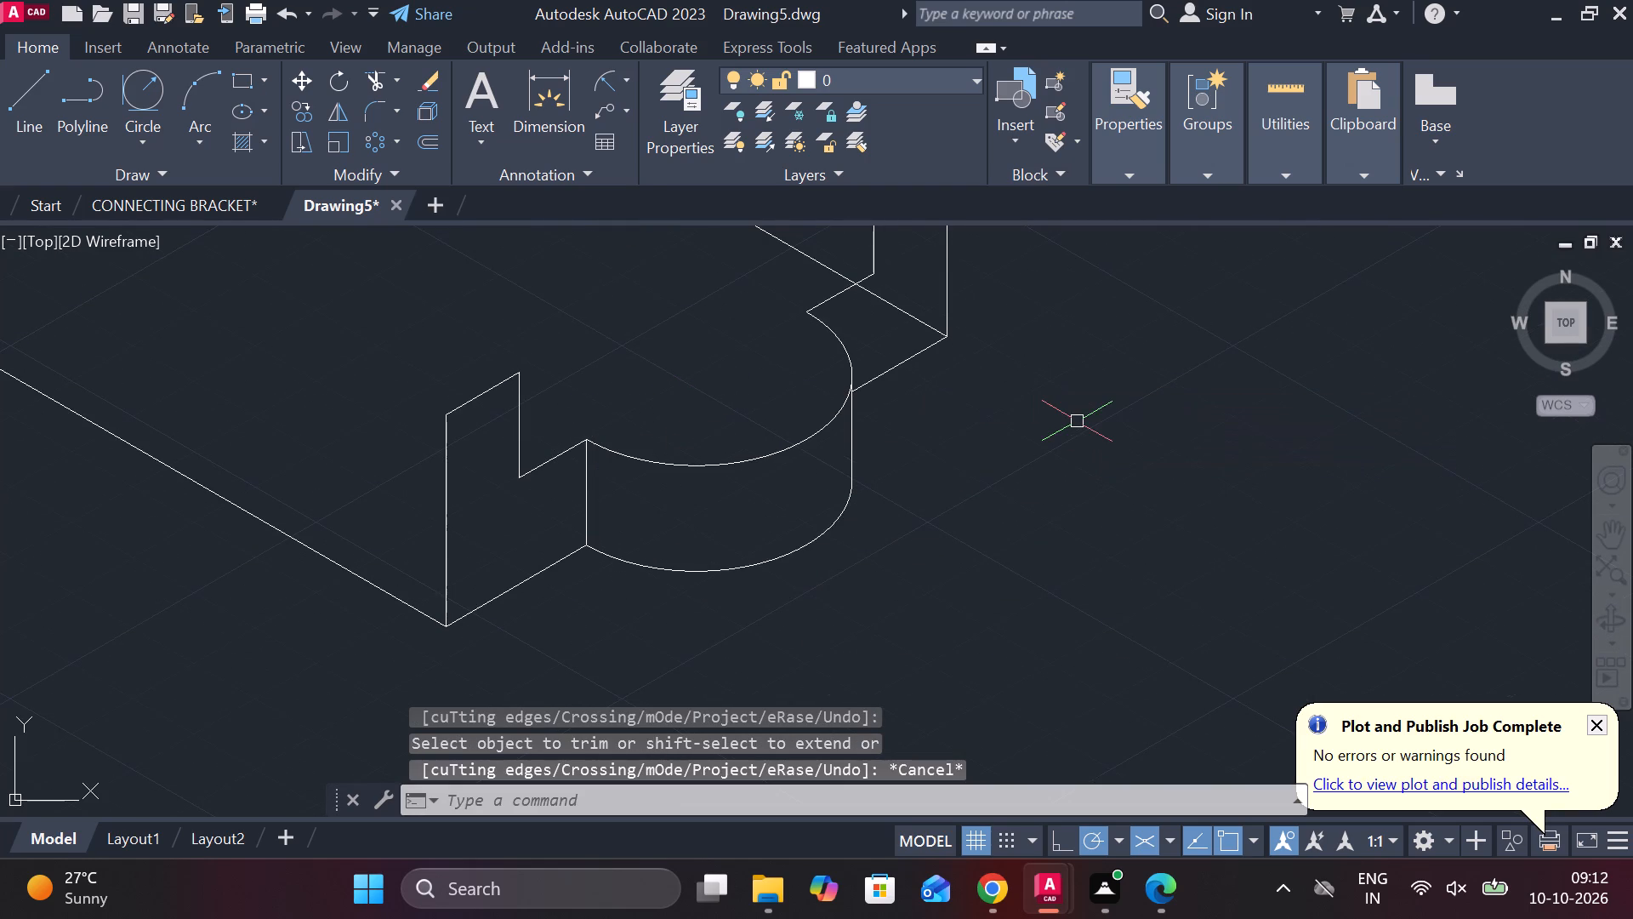
Draw an isocircle of diameter 22 centred on the rounded end's upper arc.
scroll(976, 362, "down", 1)
type("EL")
key("Return")
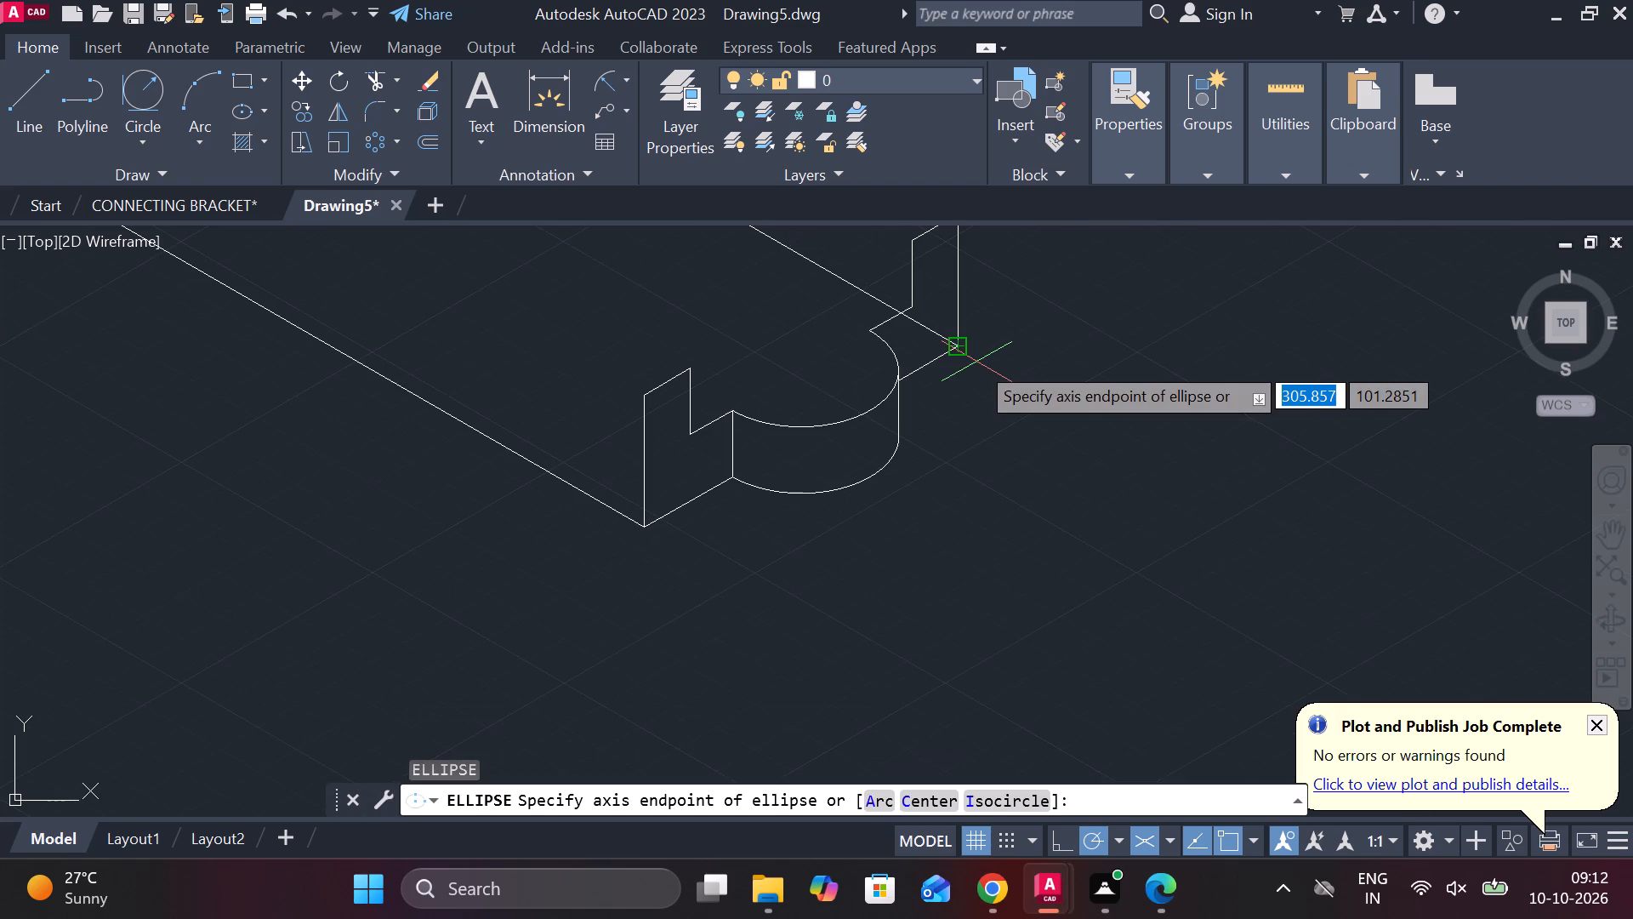
key("i")
key("Return")
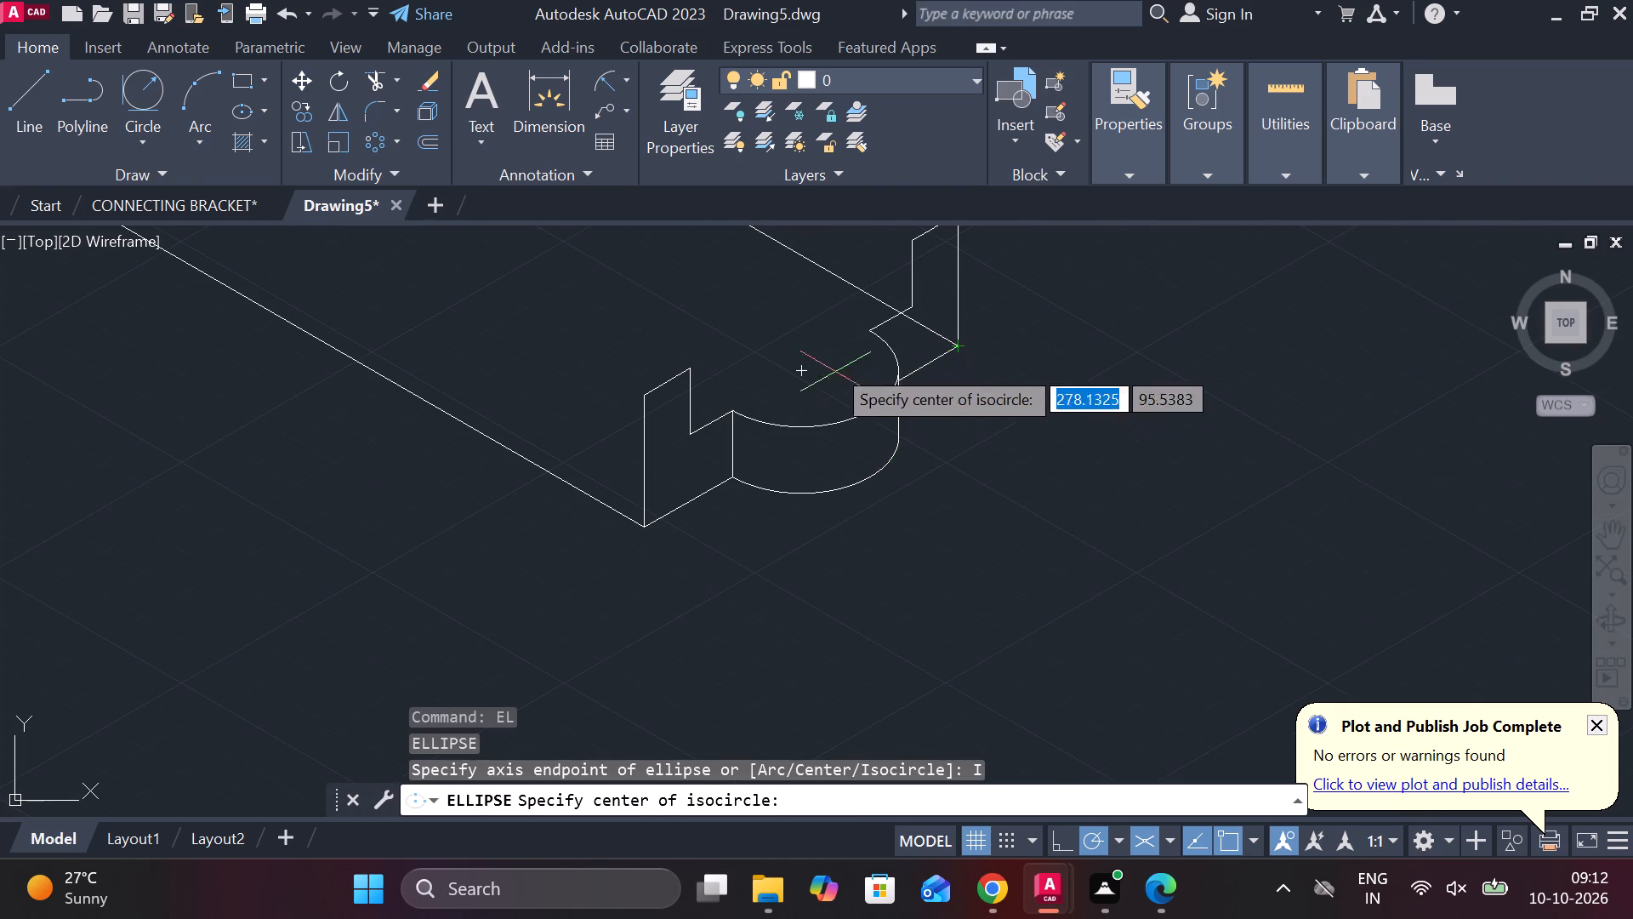
left_click(812, 371)
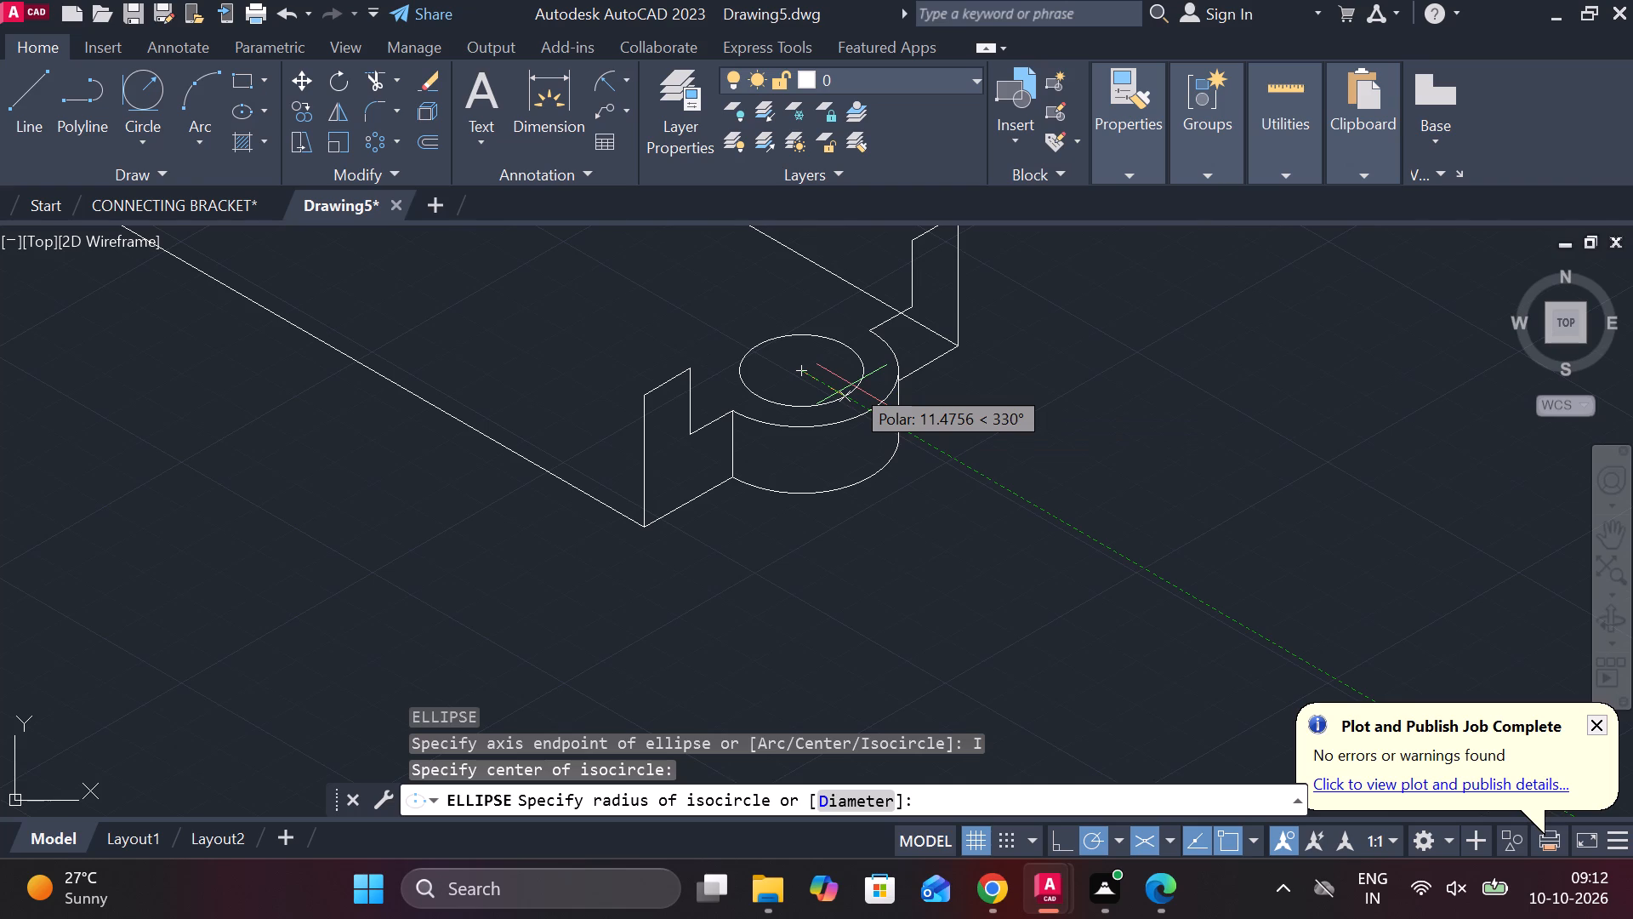
type("D")
key("space")
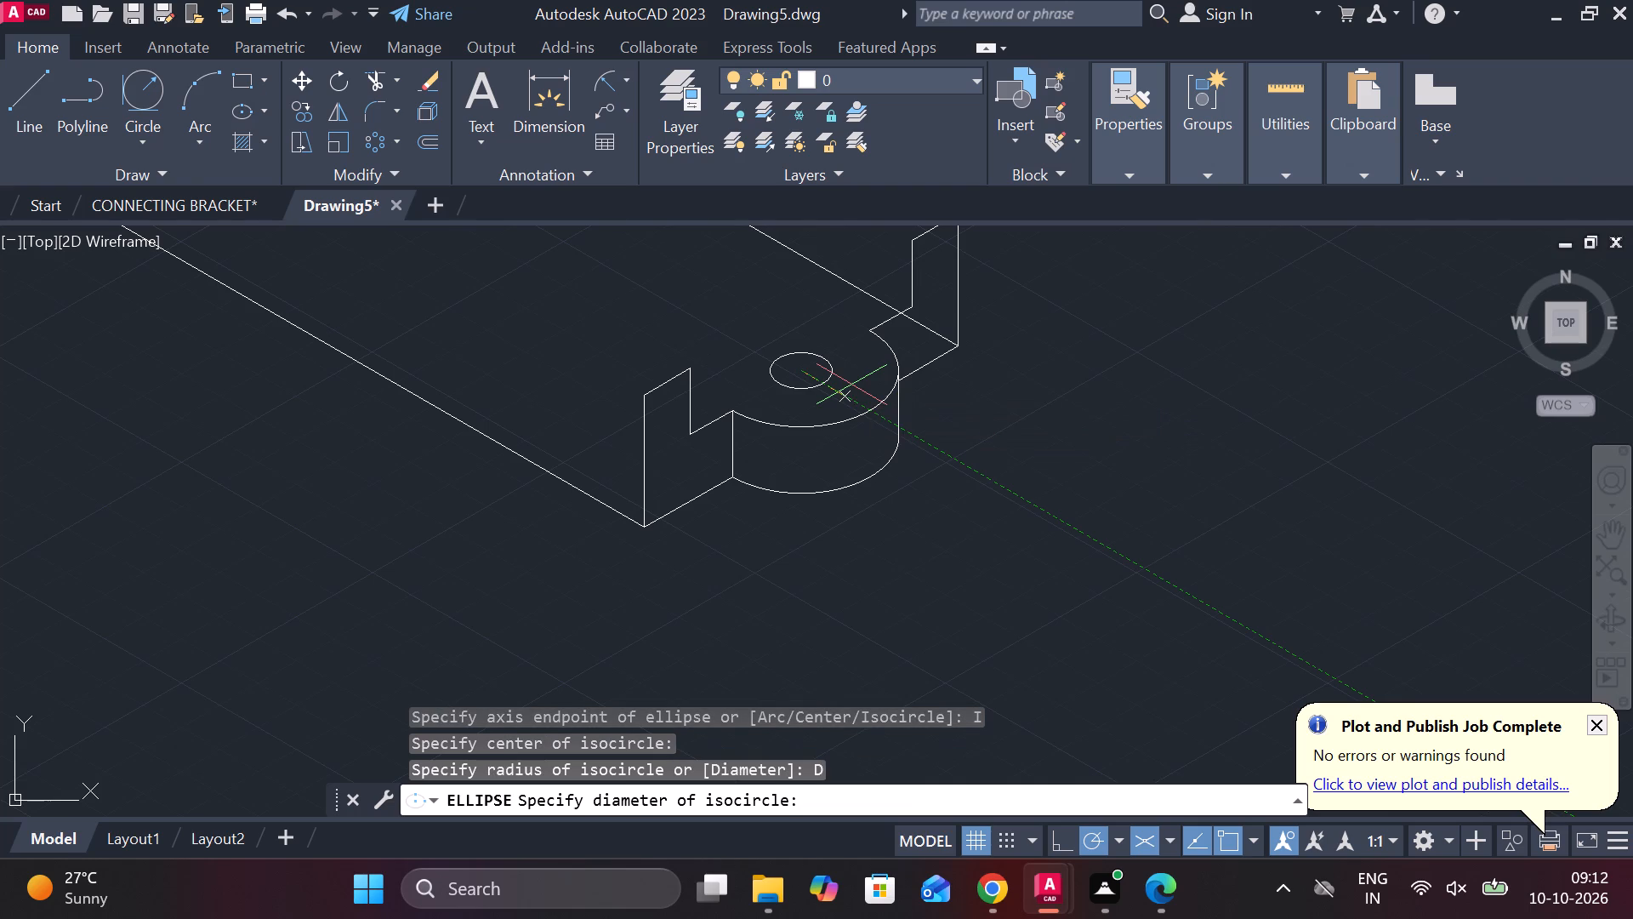
type("22")
key("space")
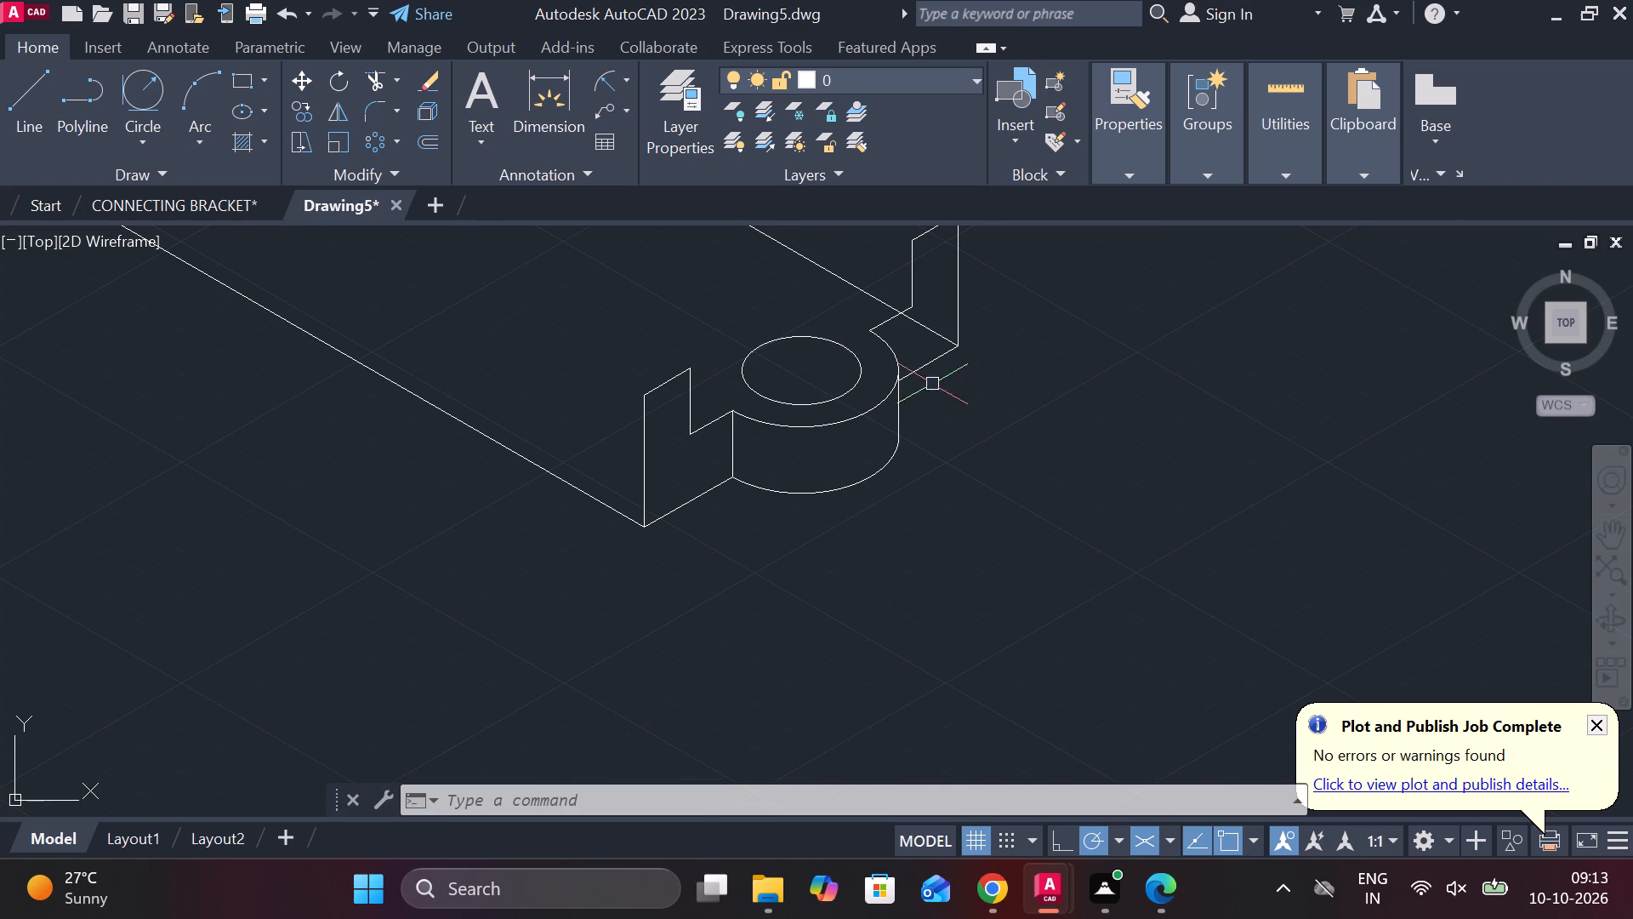
Copy the diameter 22 isocircle from its centre straight down to the front quadrant of the rounded end's upper arc.
left_click(856, 382)
type("CO")
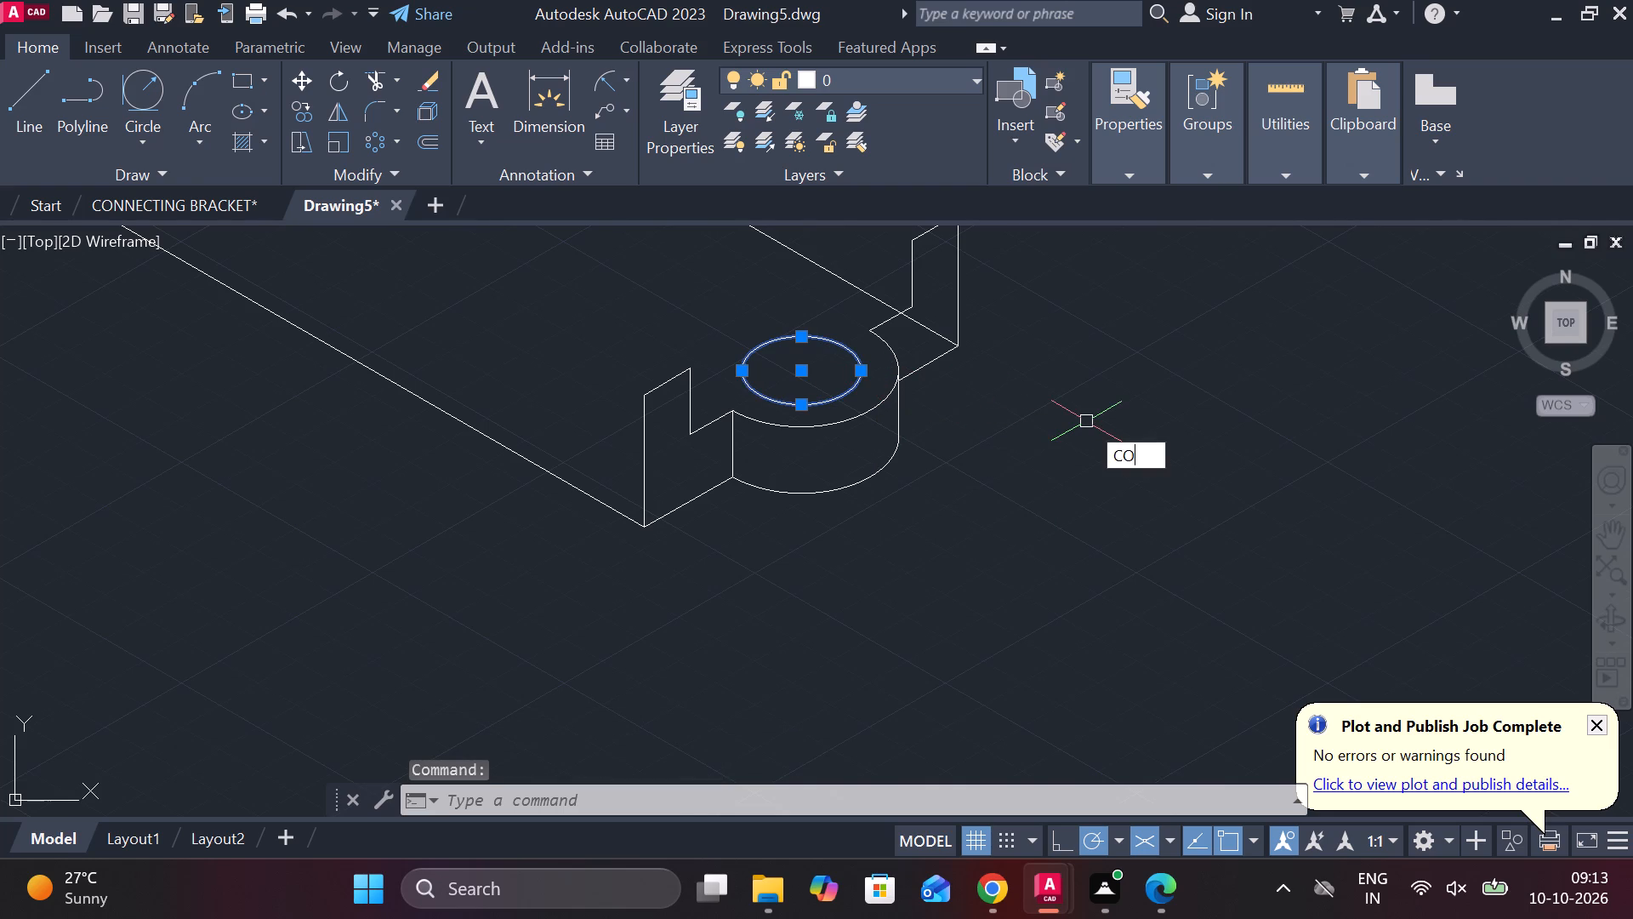
key("Return")
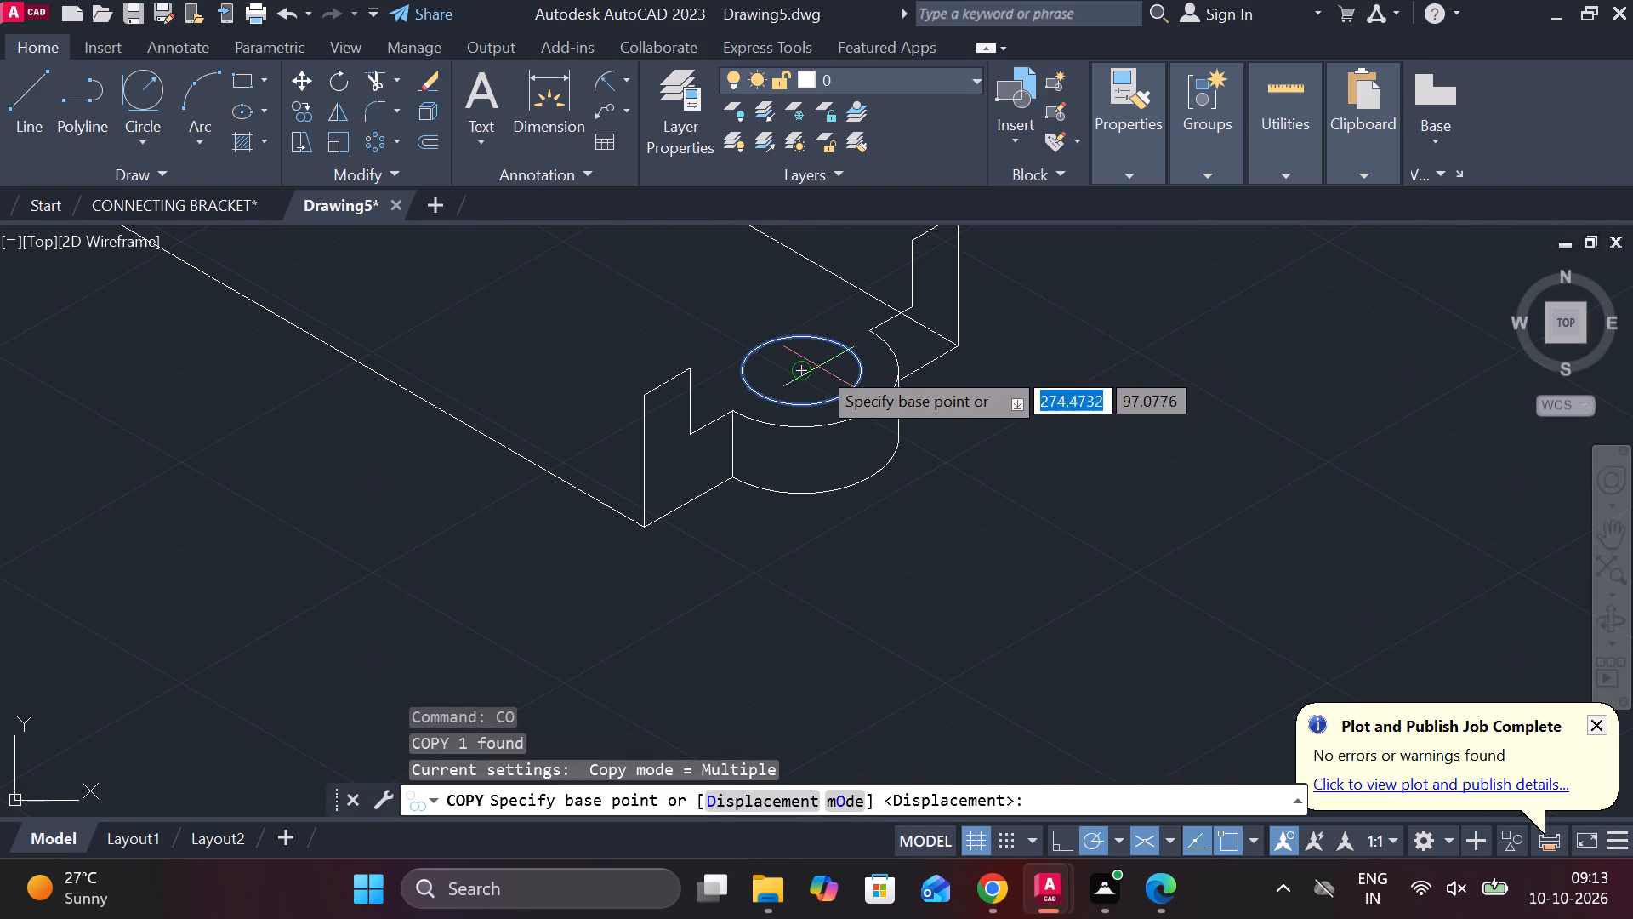
left_click(799, 371)
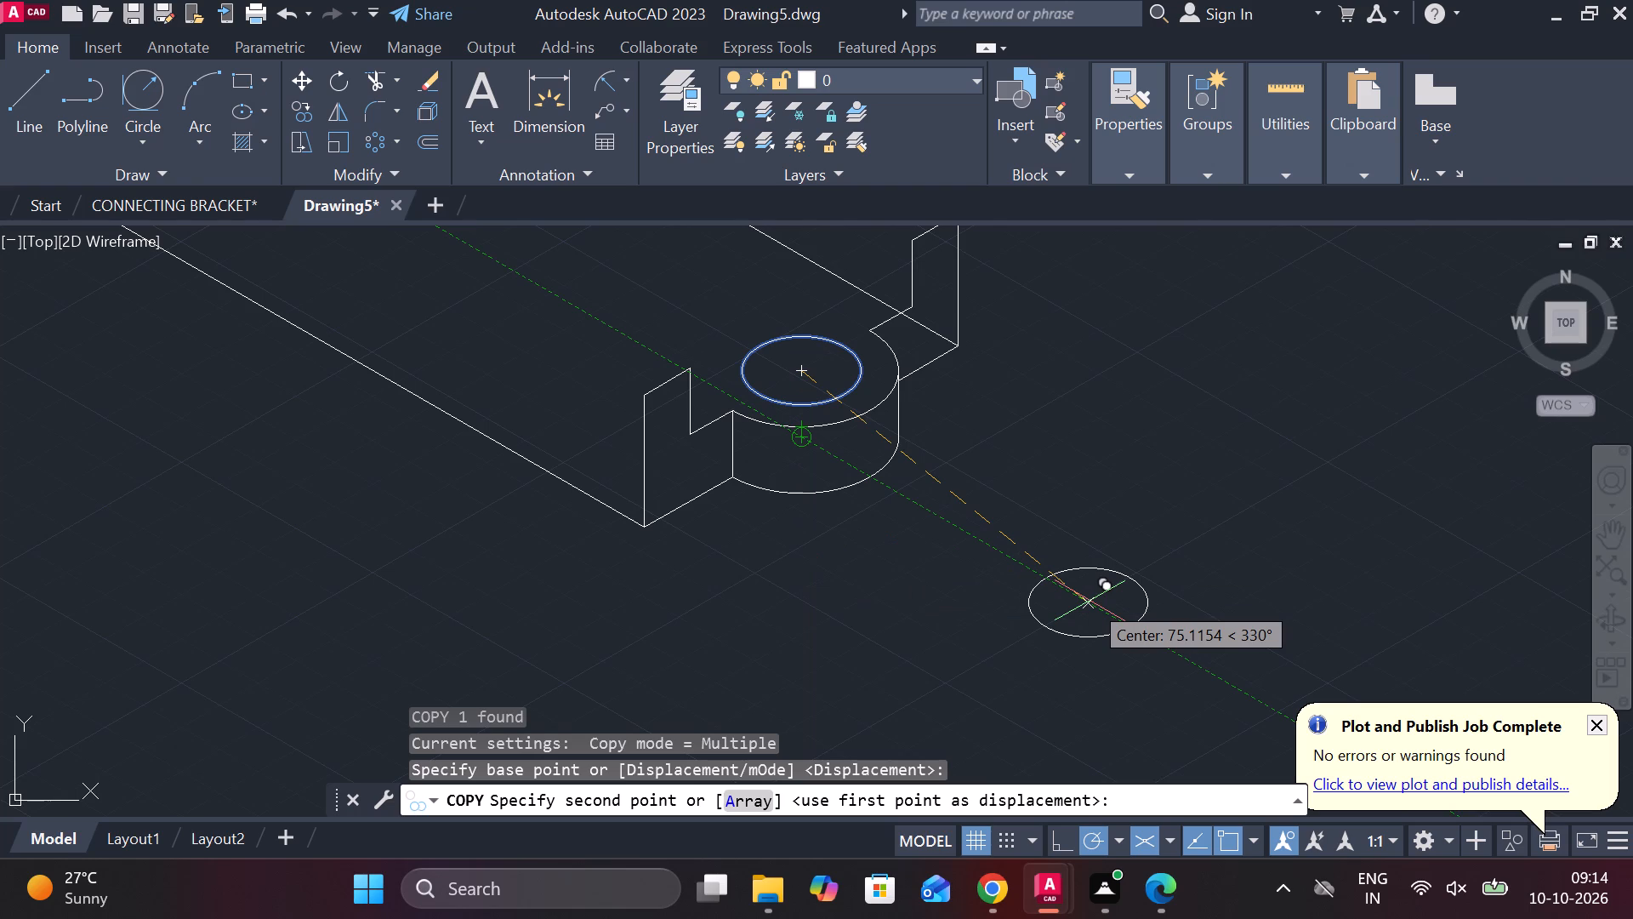
scroll(862, 410, "up", 1)
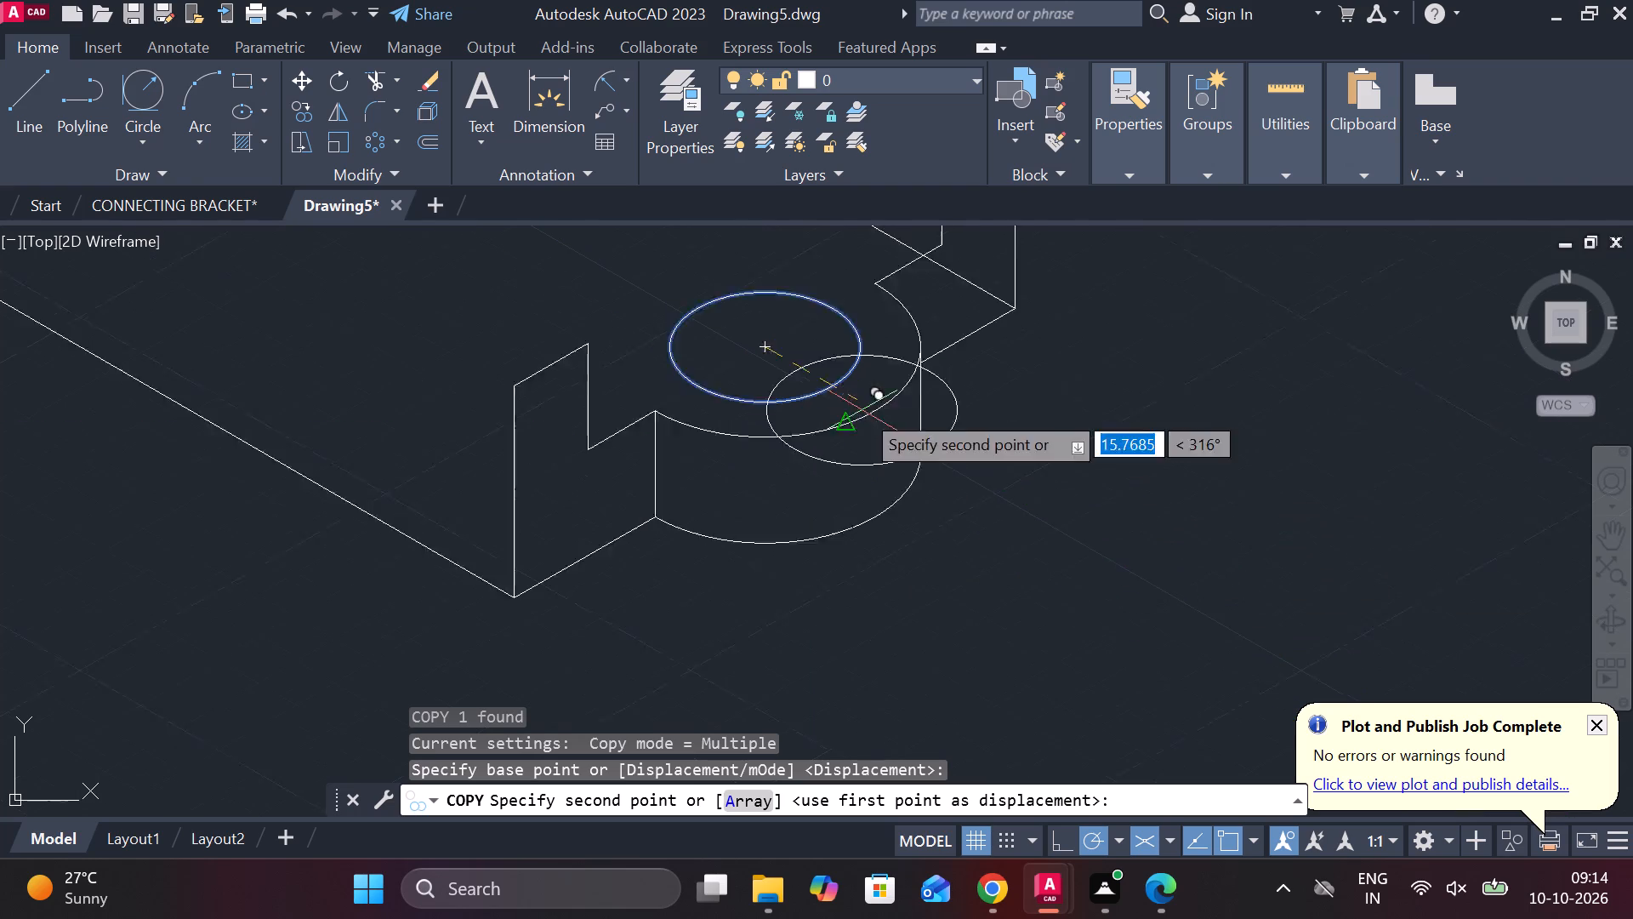
scroll(862, 410, "up", 1)
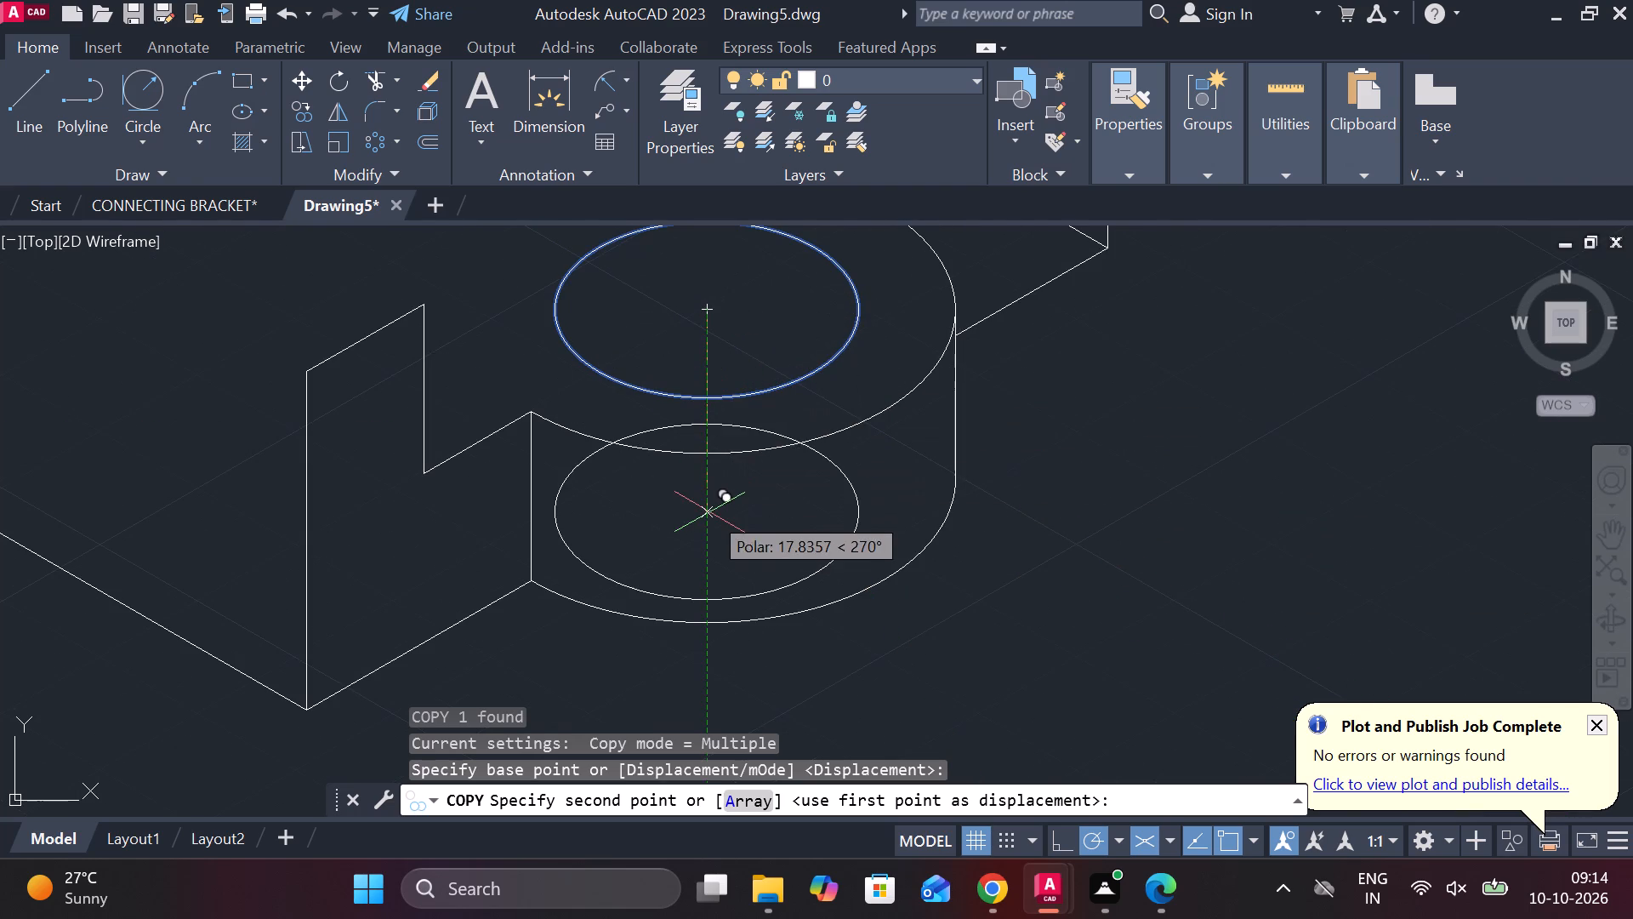
left_click(705, 457)
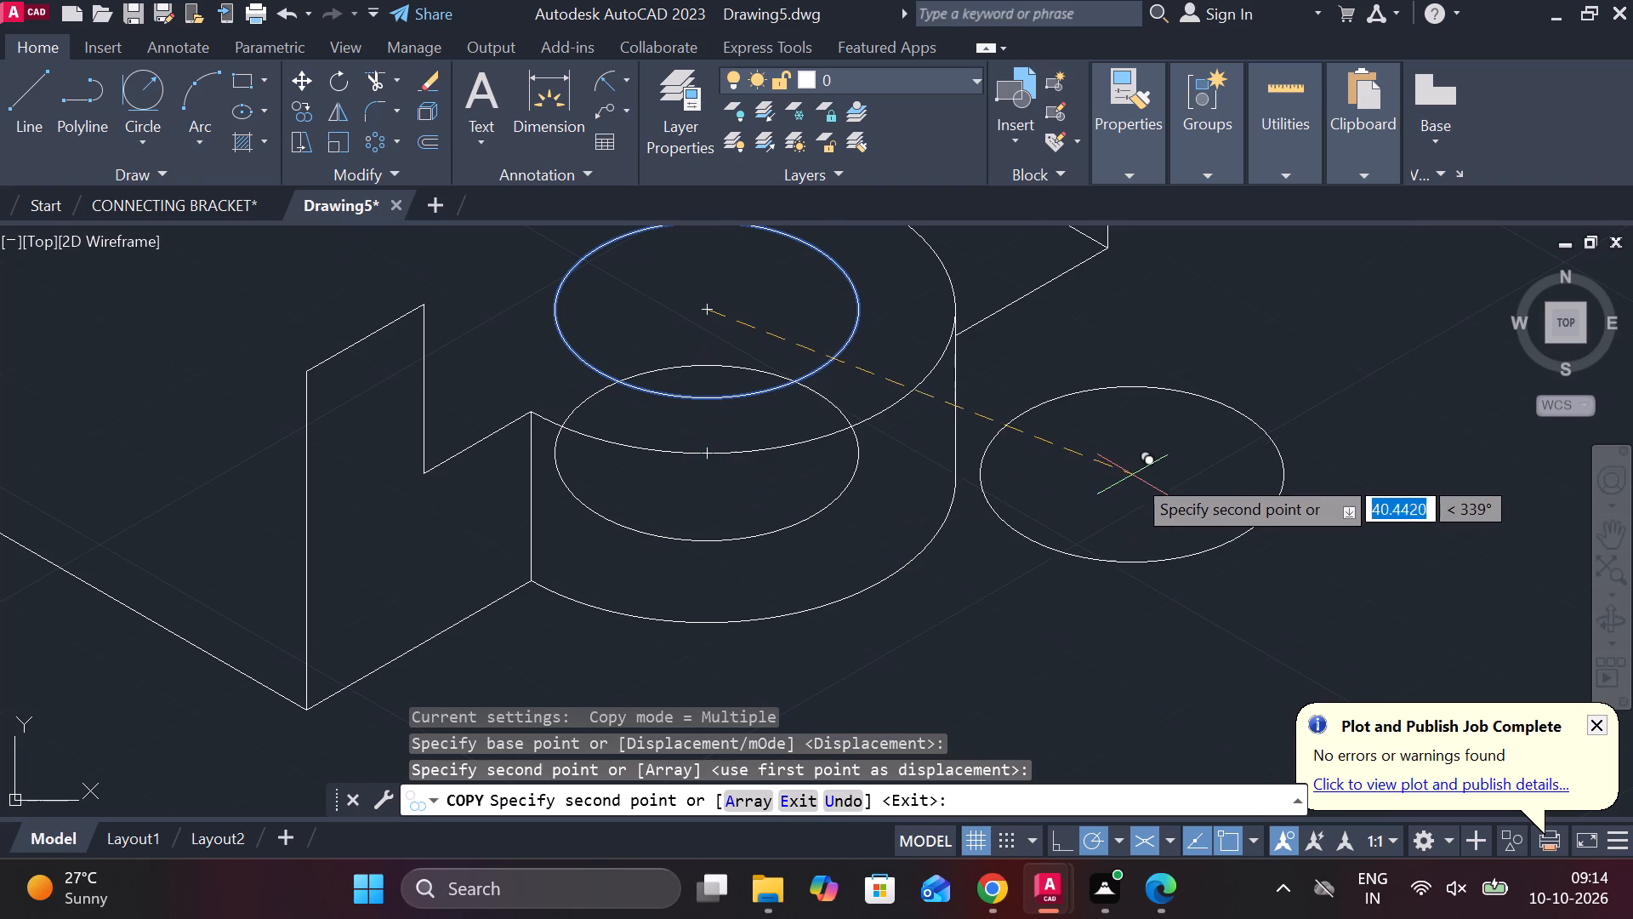
key("Escape")
Trim the copied isocircle's side arcs and erase its front remainder, keeping only the arc inside the hole.
type("TR")
key("space")
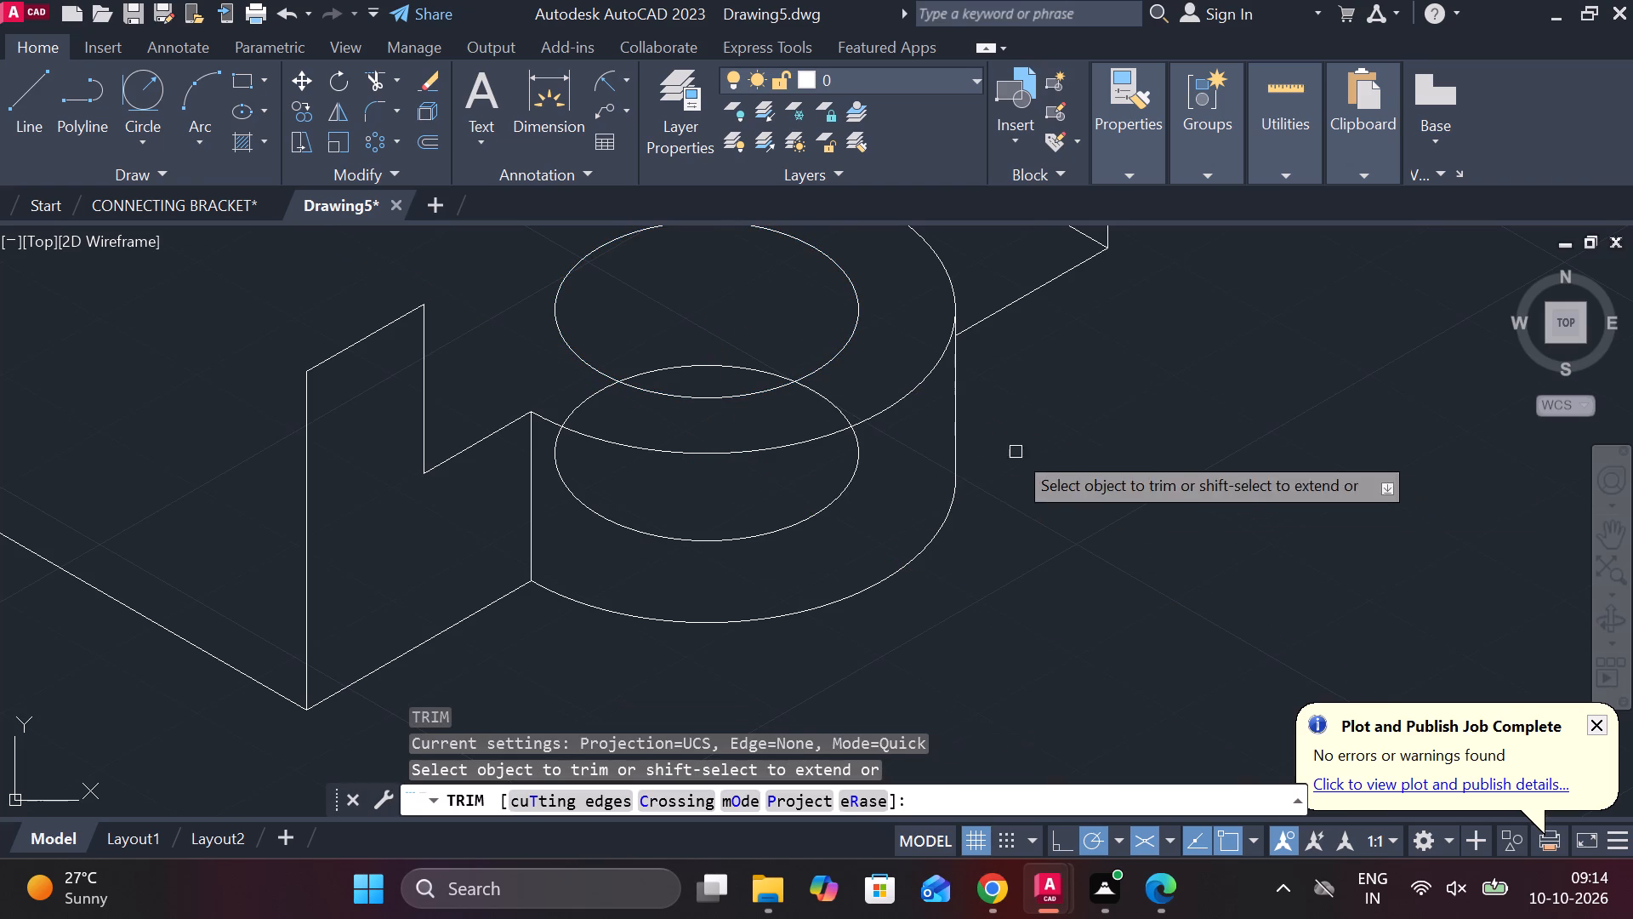
left_click(818, 395)
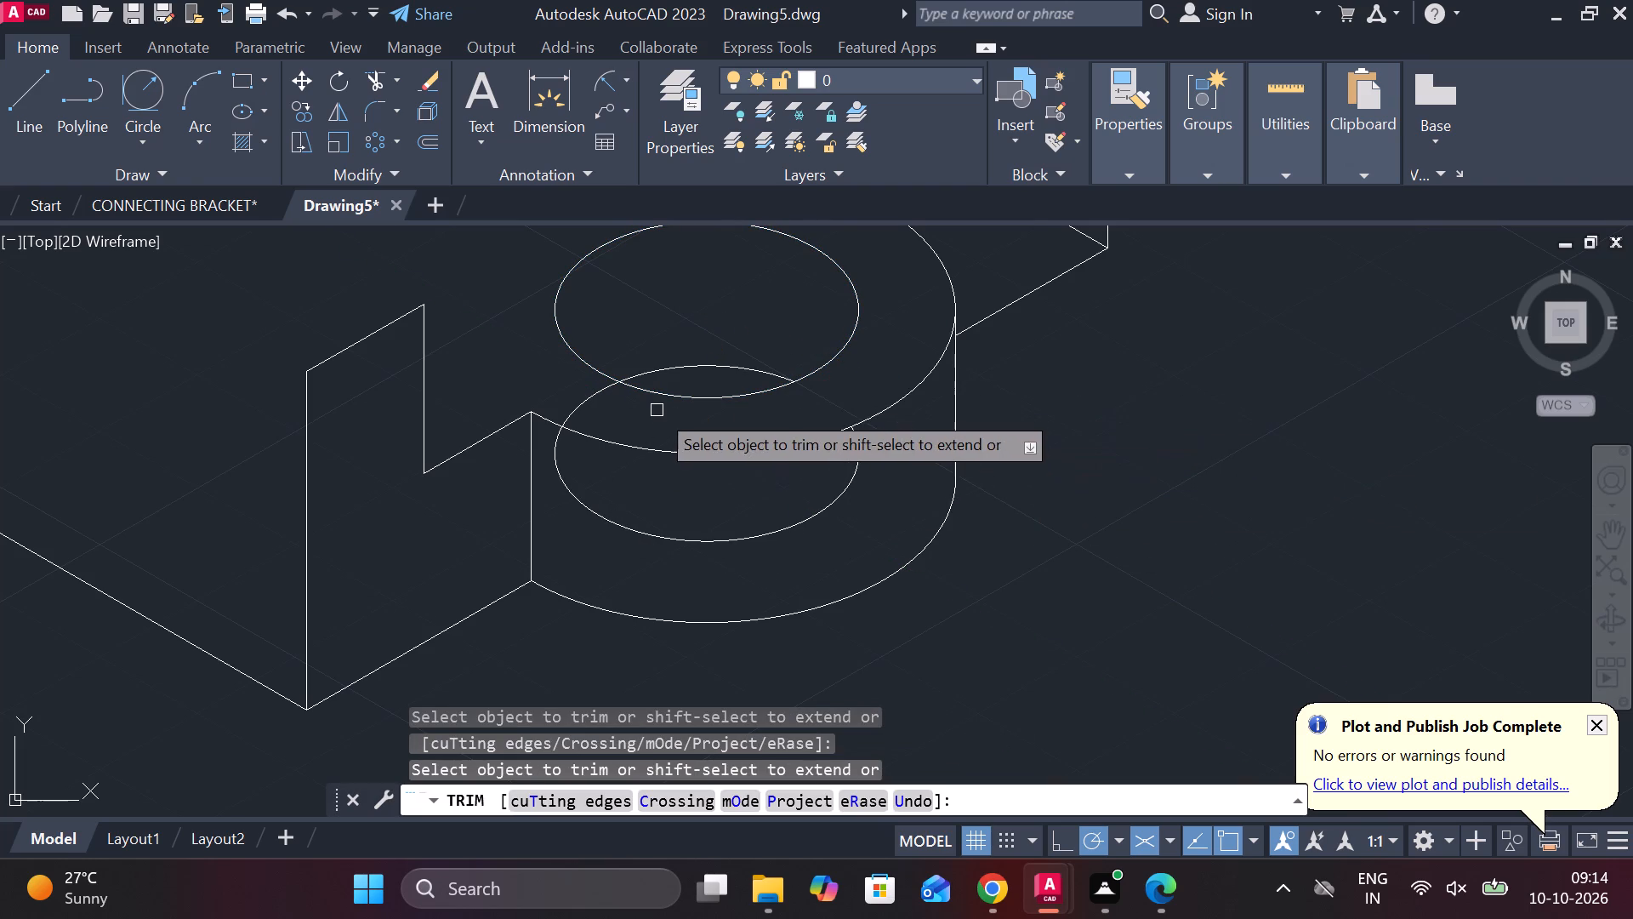
left_click(583, 397)
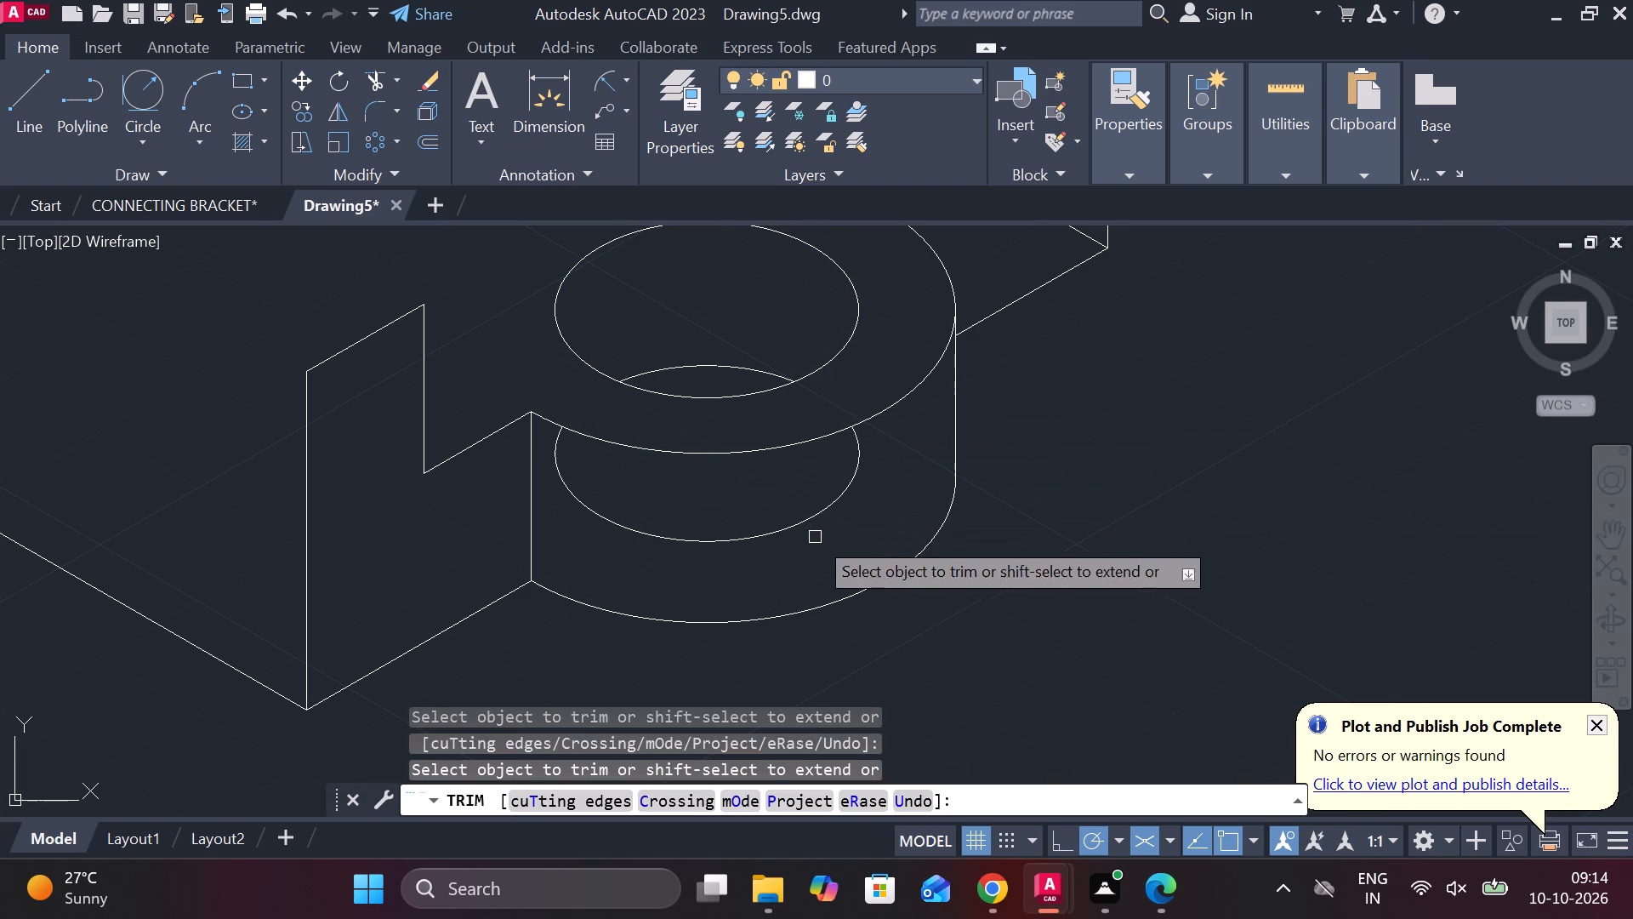
key("Escape")
left_click(769, 534)
type("E")
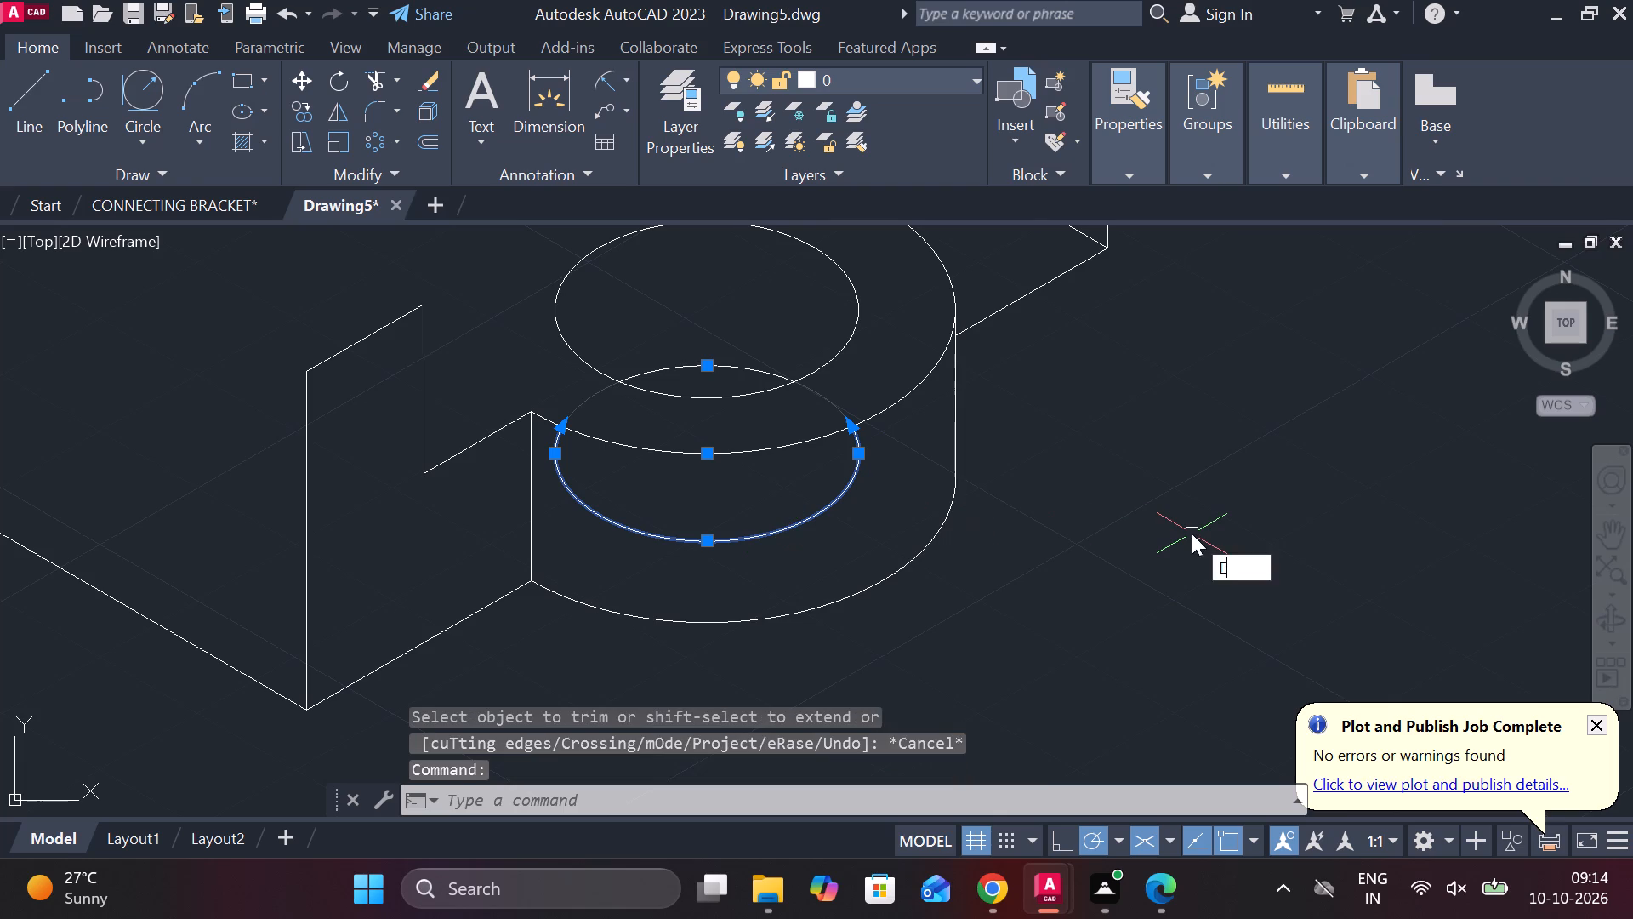
key("space")
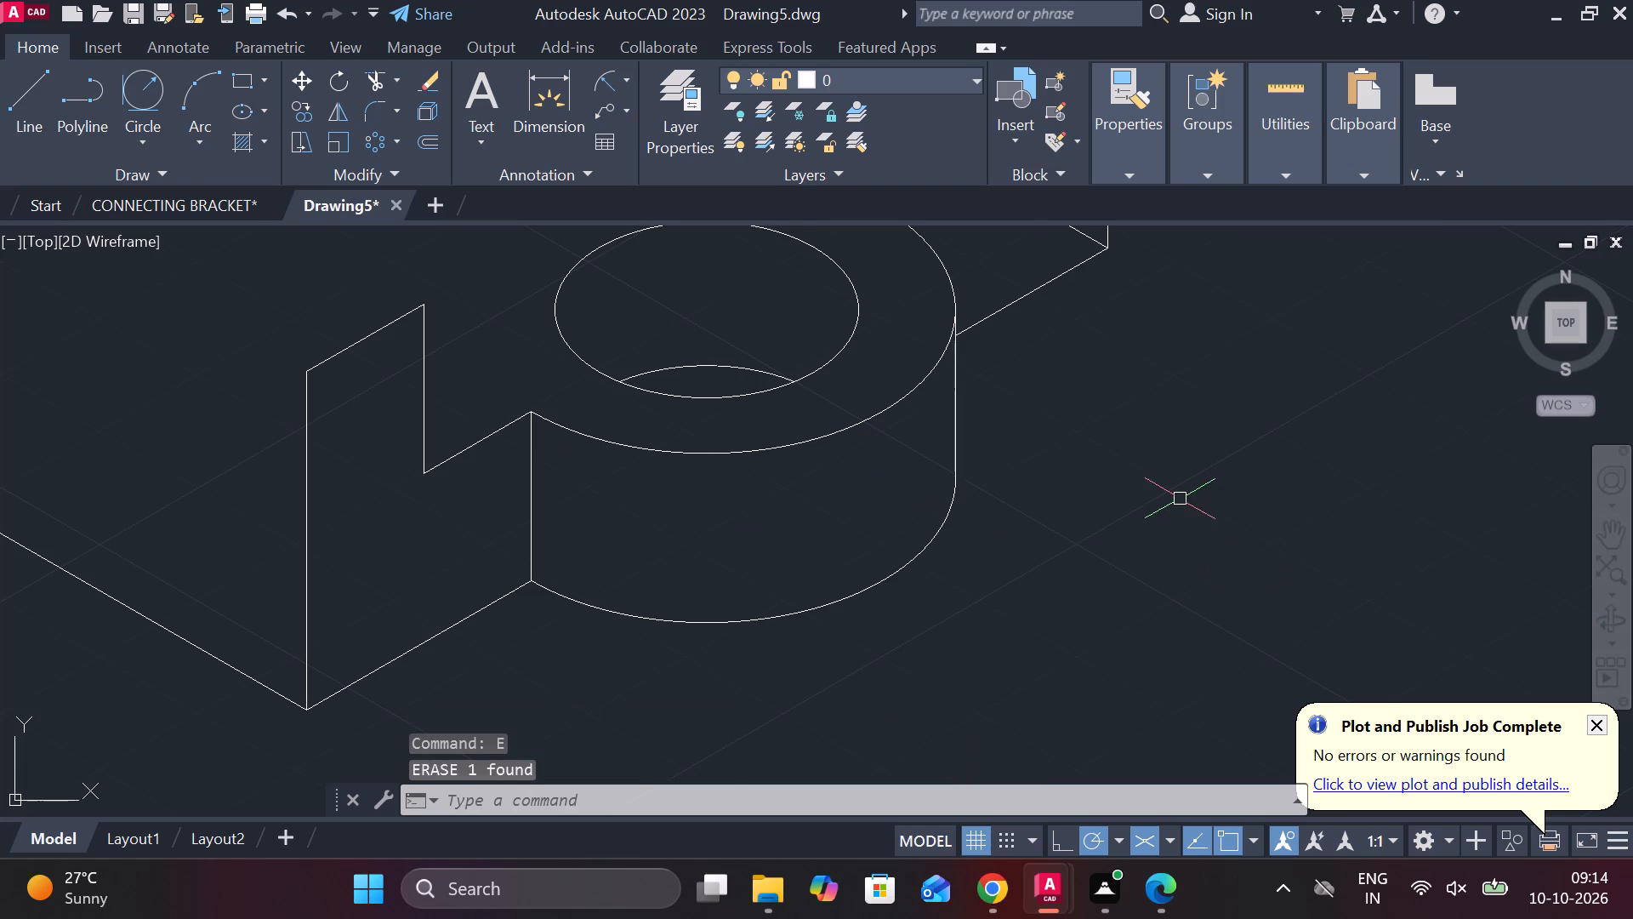
Copy the diameter 22 isocircle at the top of the hole about 1.2 straight down from its centre.
middle_click_drag(1029, 445, 1044, 597)
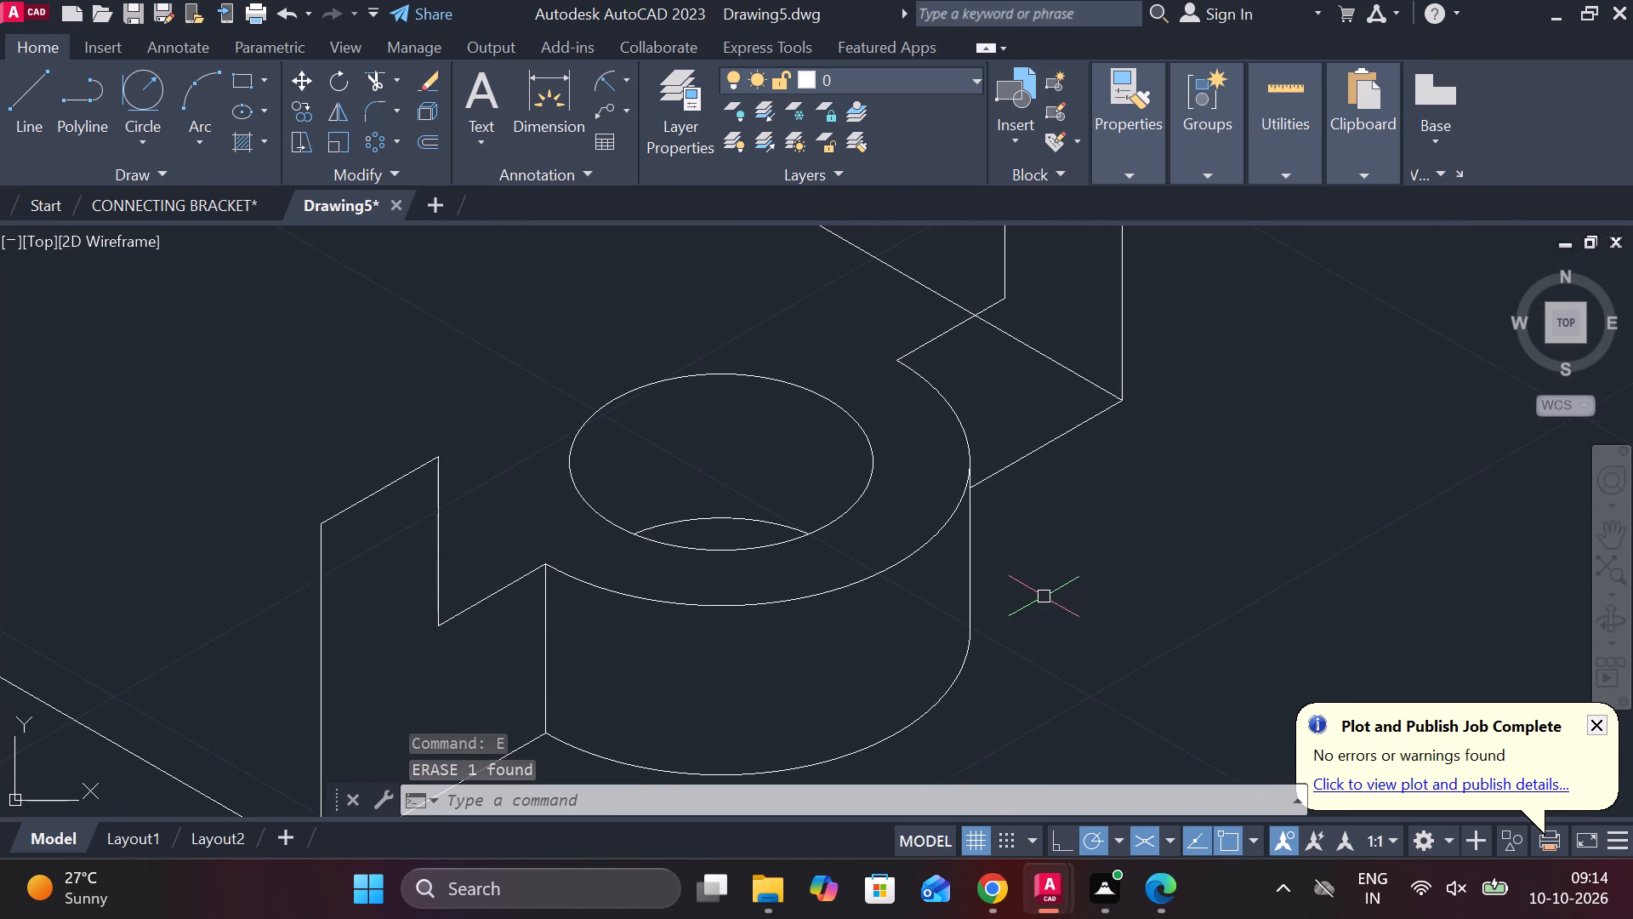
left_click(822, 402)
type("CO")
key("Return")
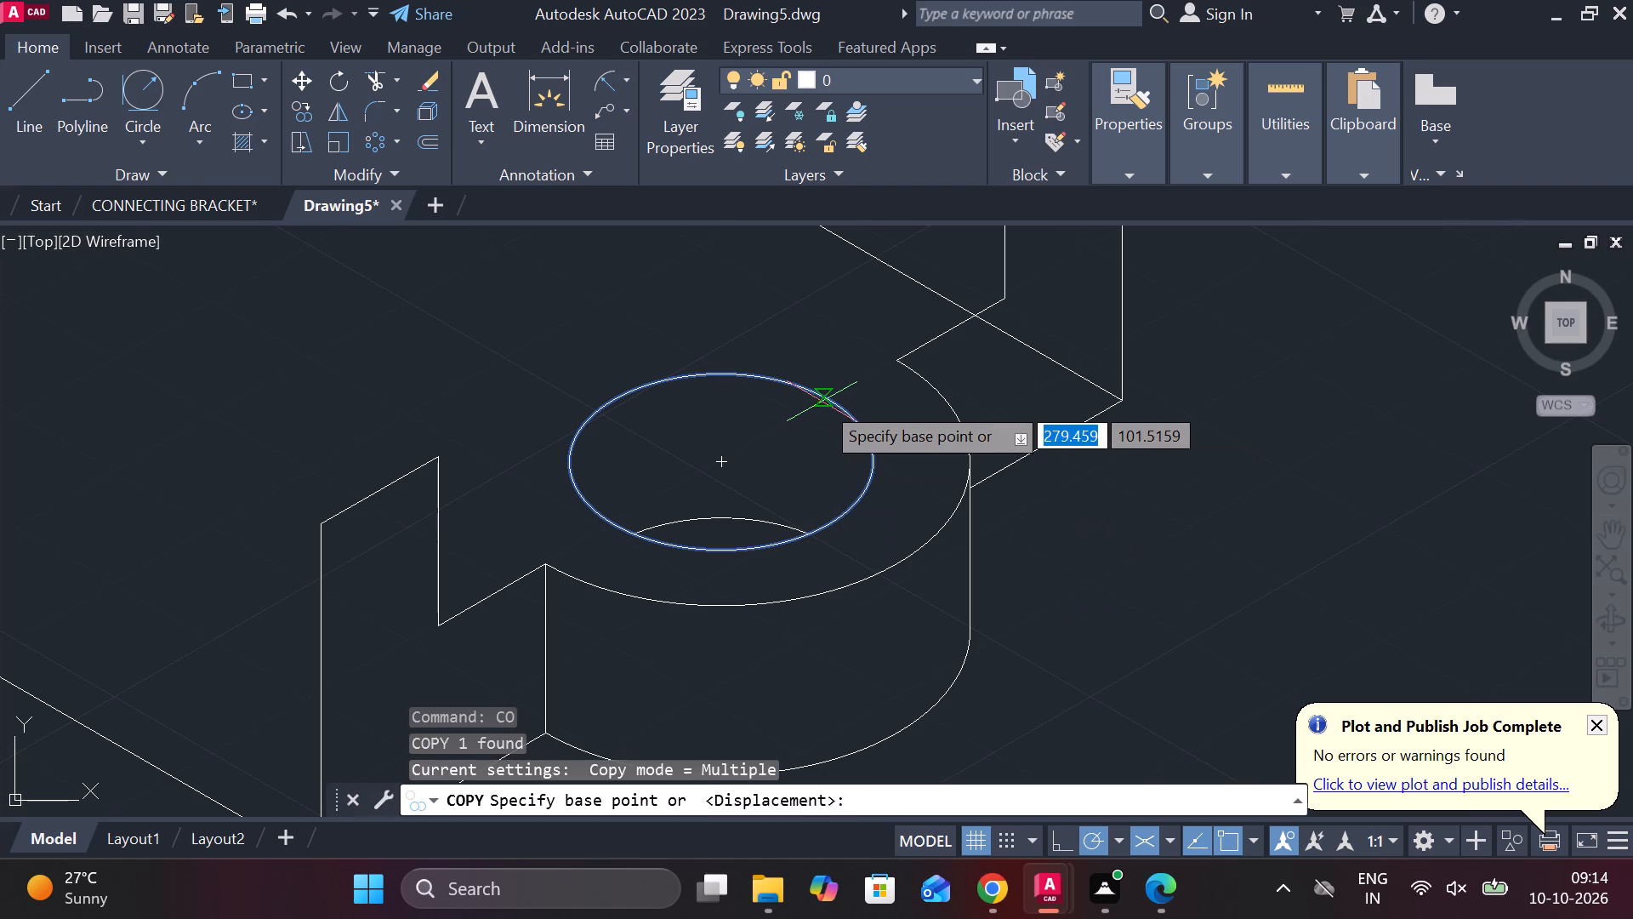
left_click(716, 468)
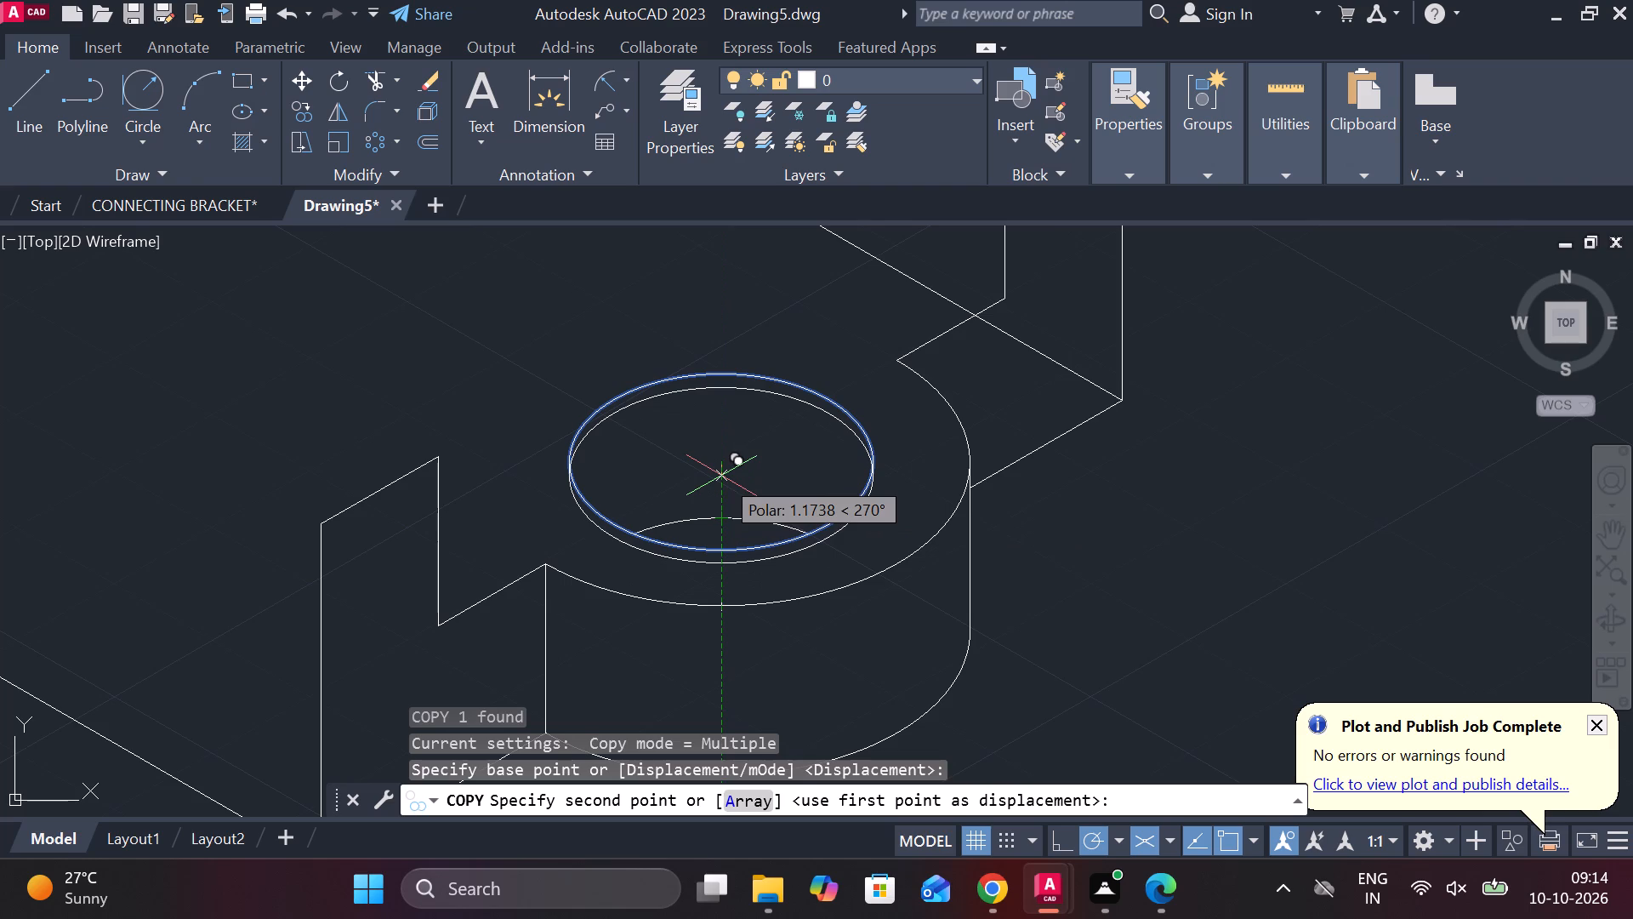
left_click(721, 476)
key("Escape")
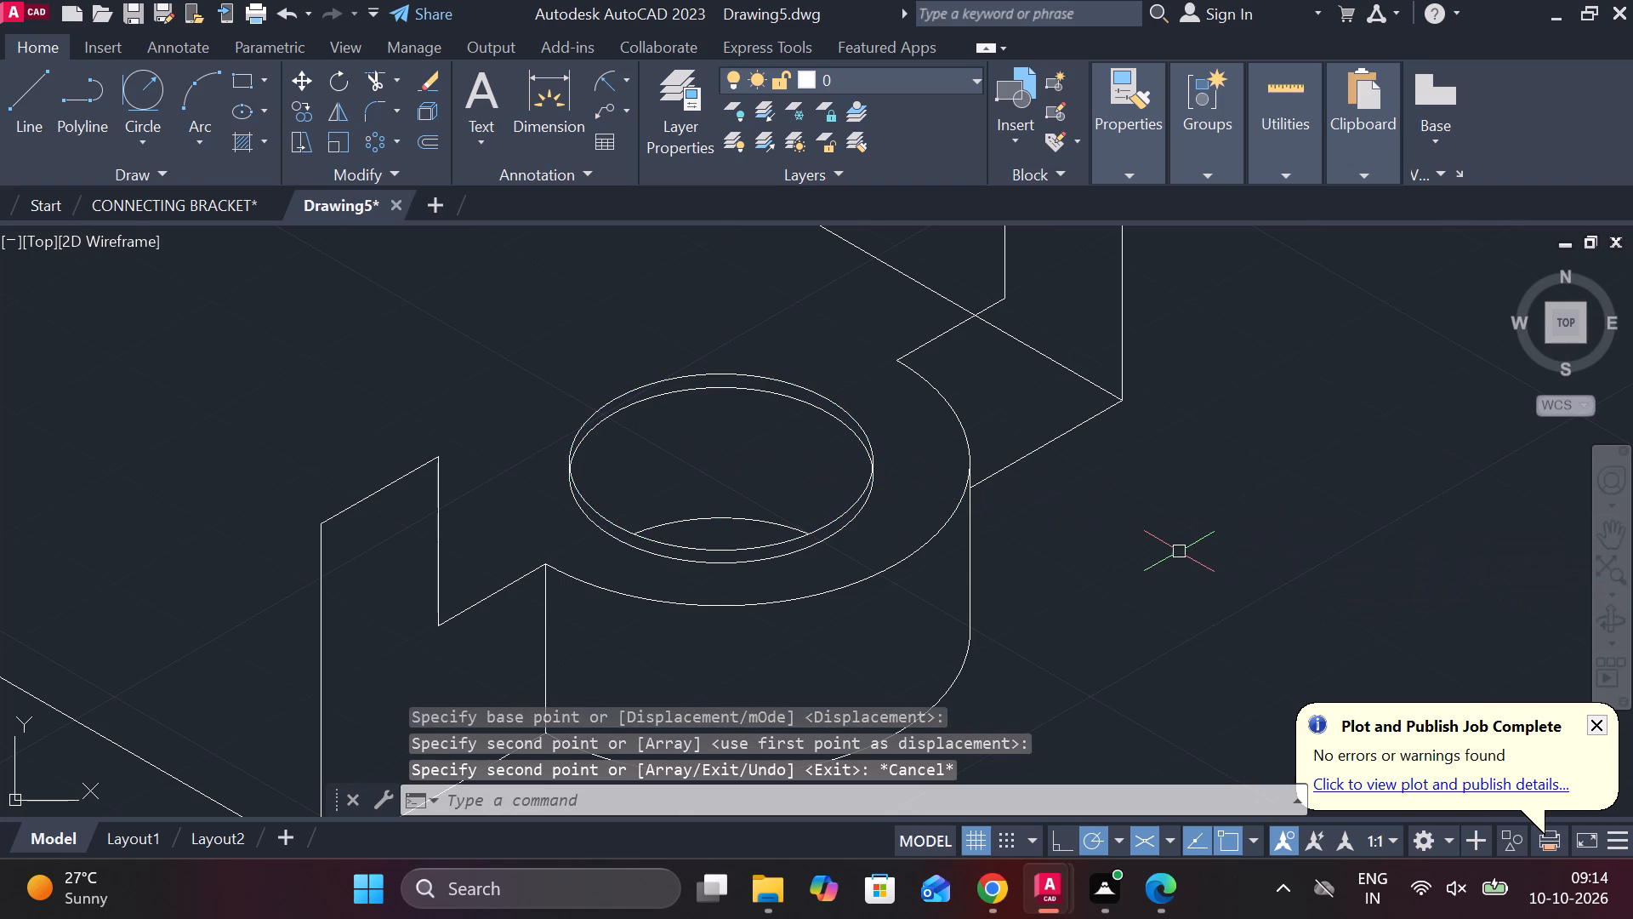
Regenerate the drawing and trim the front part of the newly copied isocircle that lies outside the hole's top edge.
type("RE")
key("space")
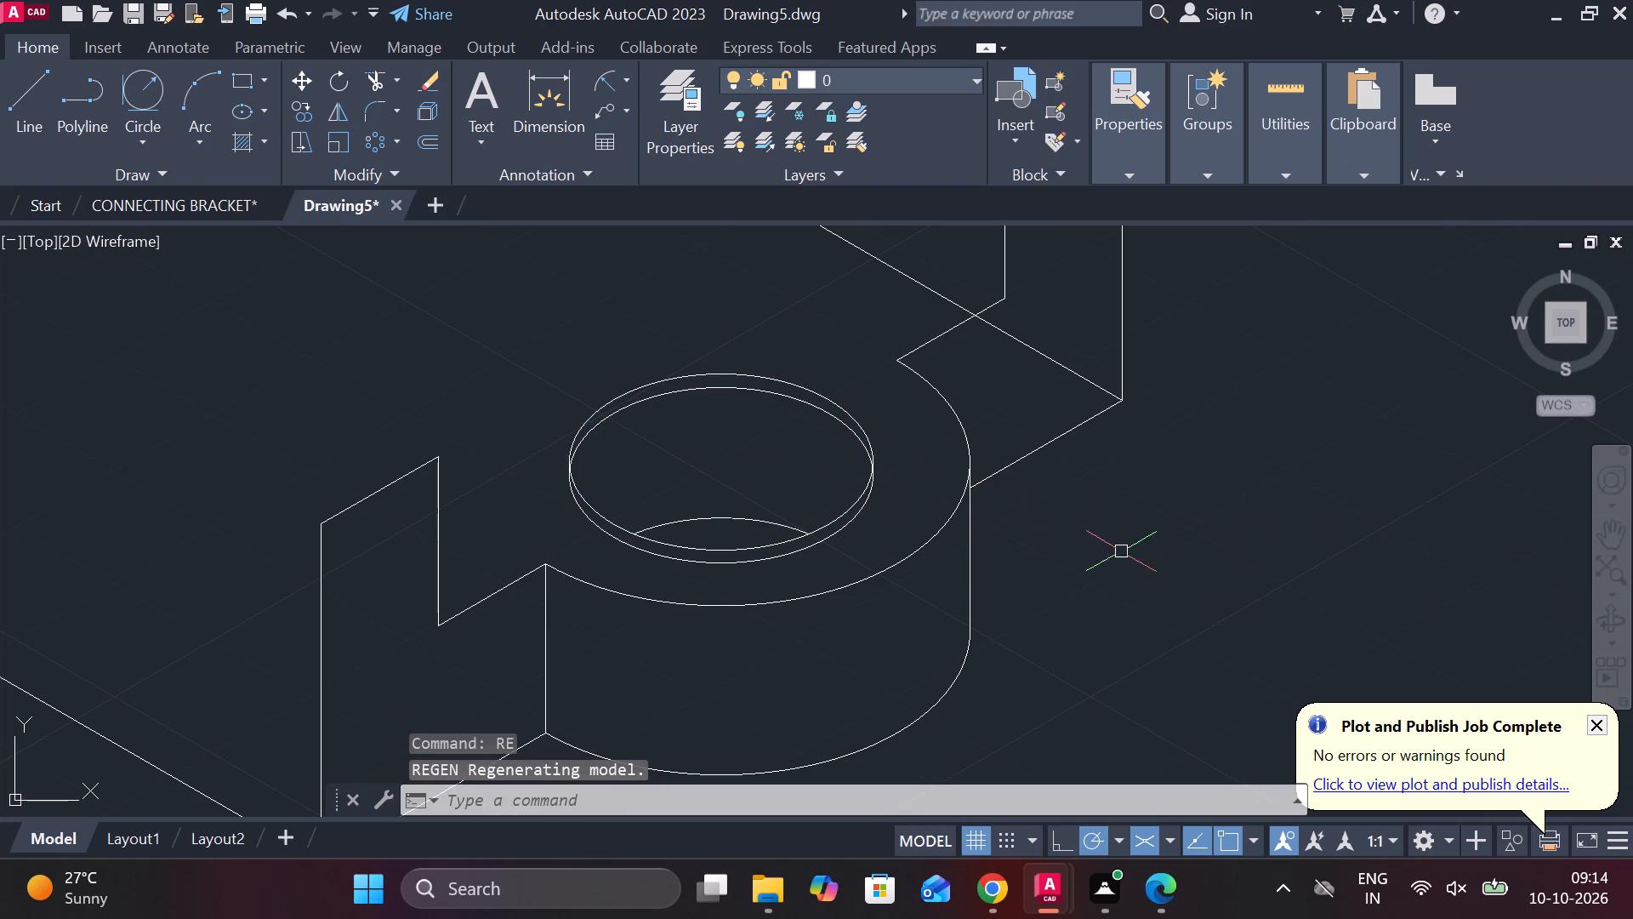
key("Escape")
type("TR")
key("space")
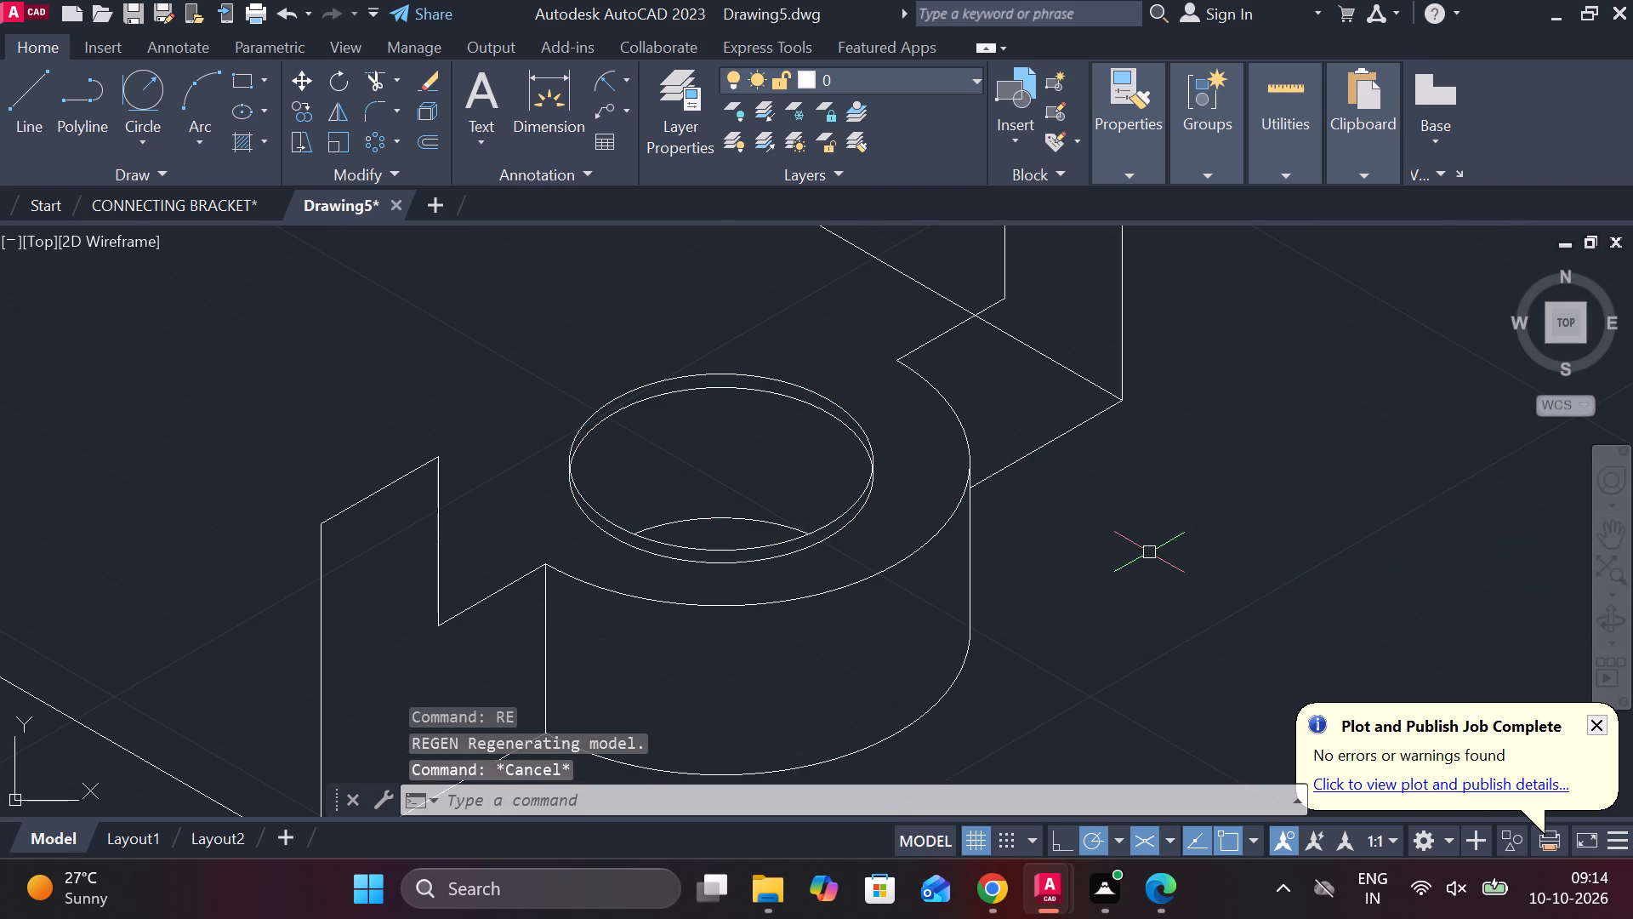
left_click(845, 516)
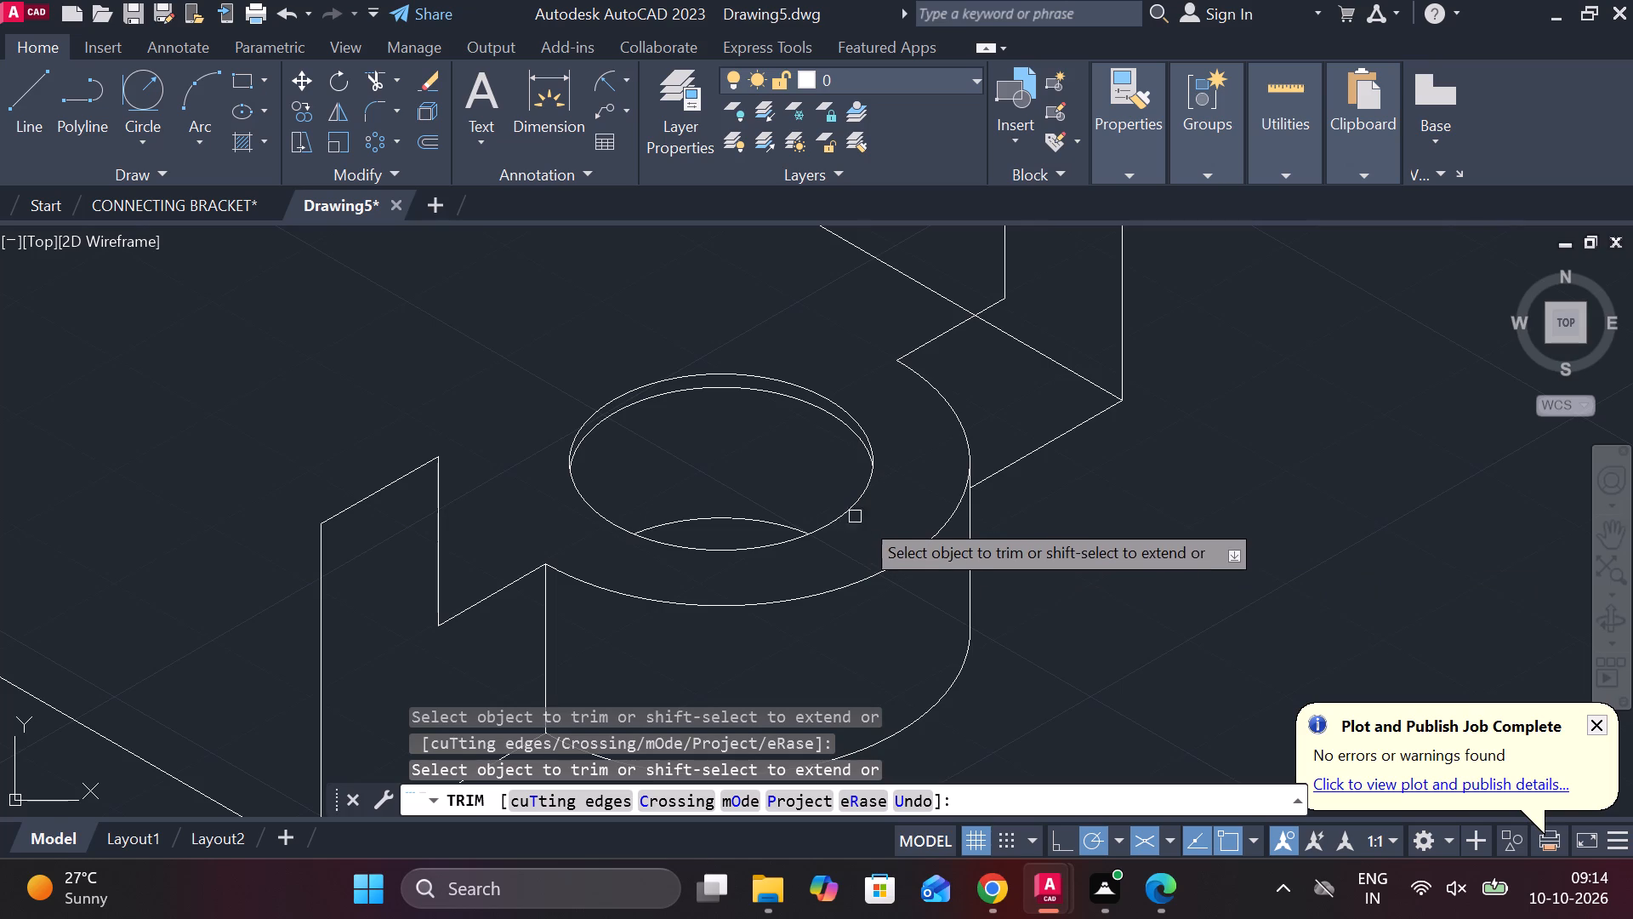
scroll(895, 501, "down", 2)
key("Escape")
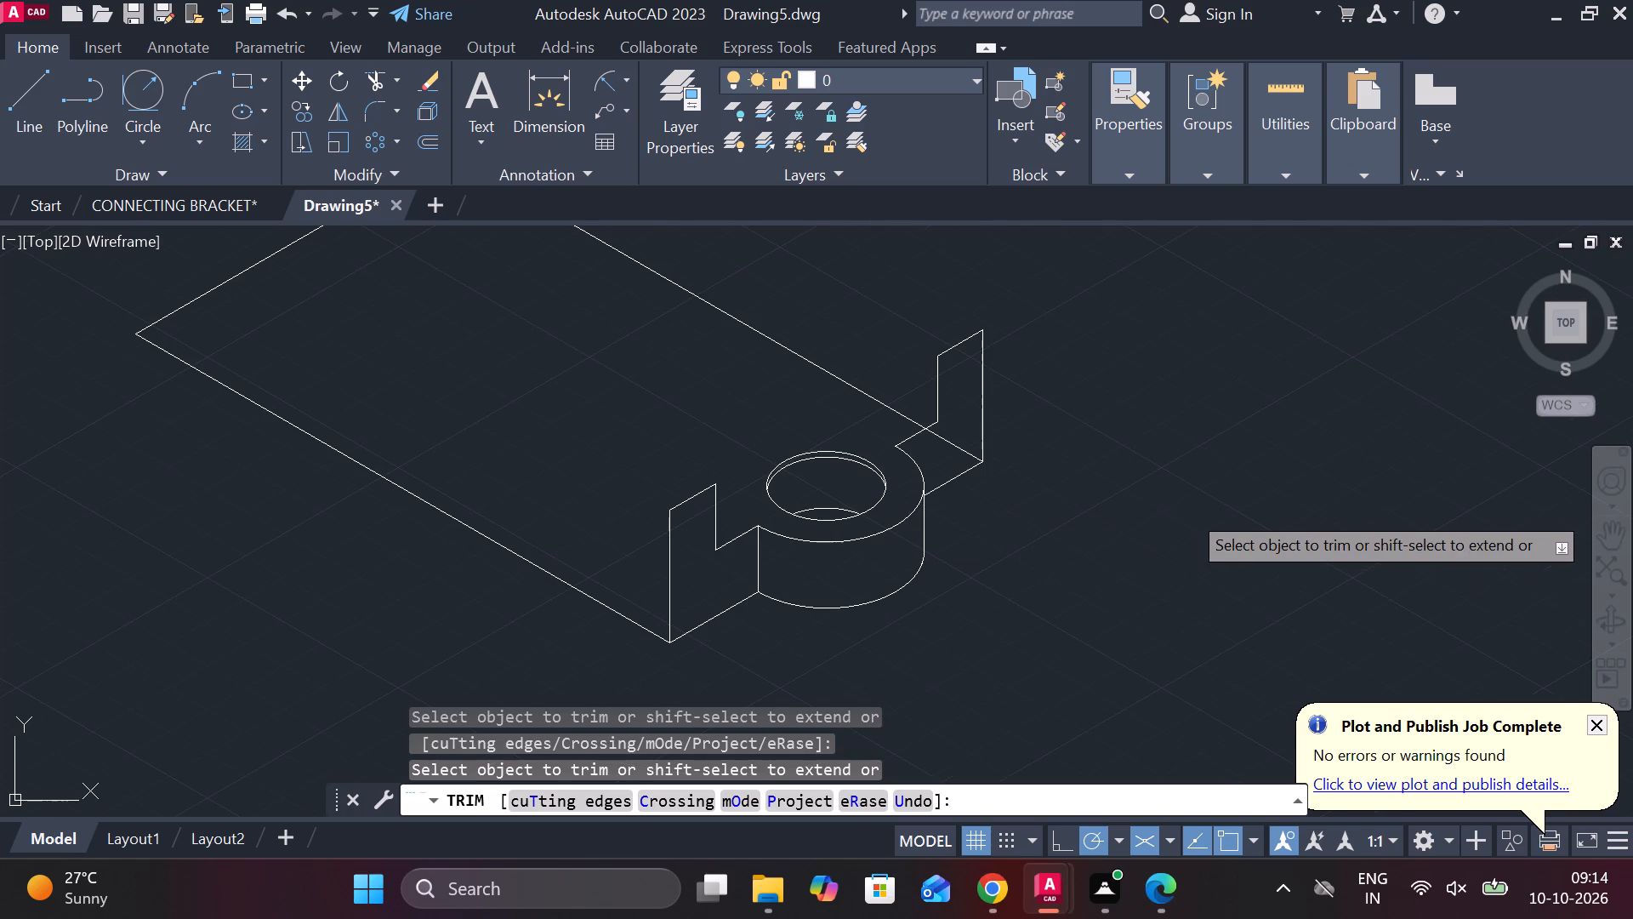
Draw a vertical line 54 long upward from the base's leftmost corner, at the end opposite the rounded end.
scroll(1184, 511, "down", 1)
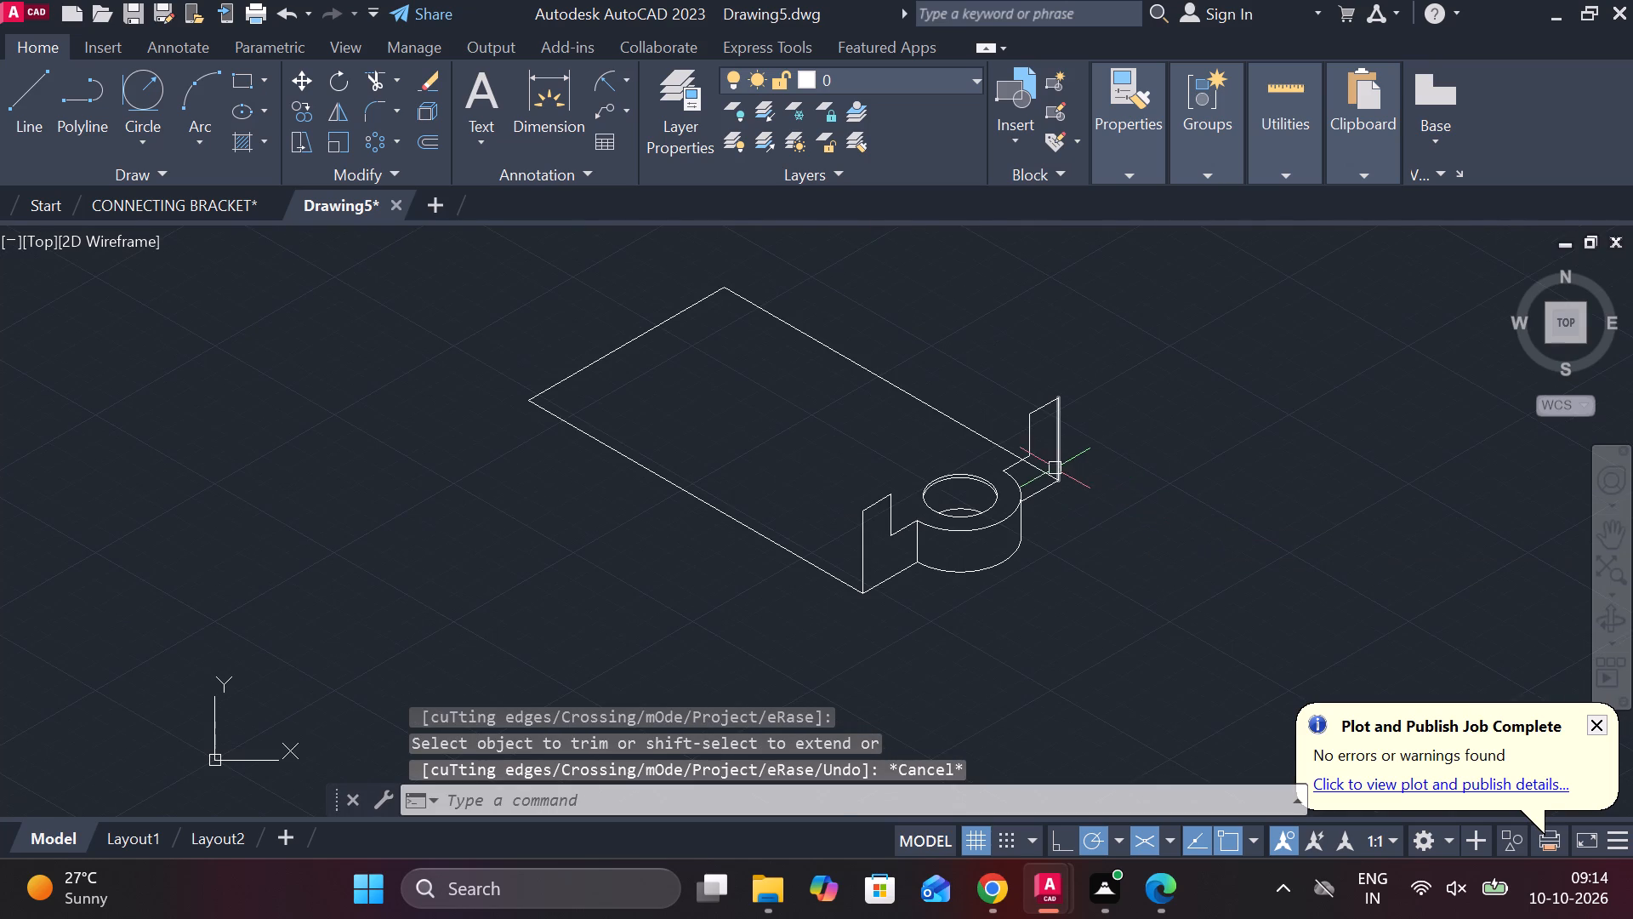
middle_click_drag(384, 418, 427, 506)
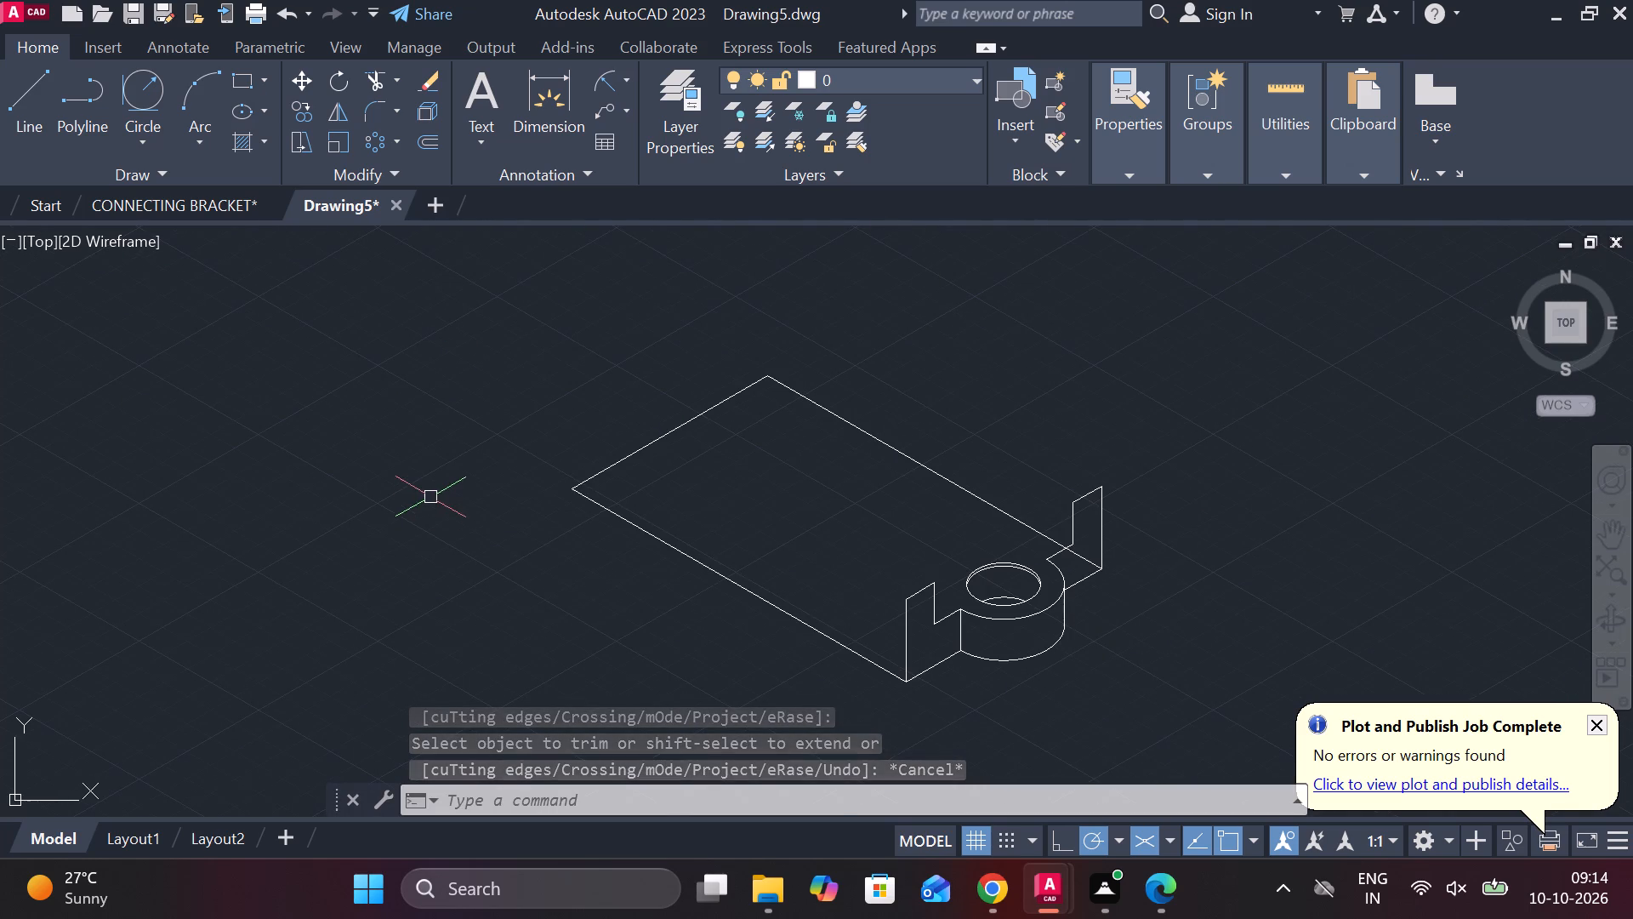
key("l")
key("Return")
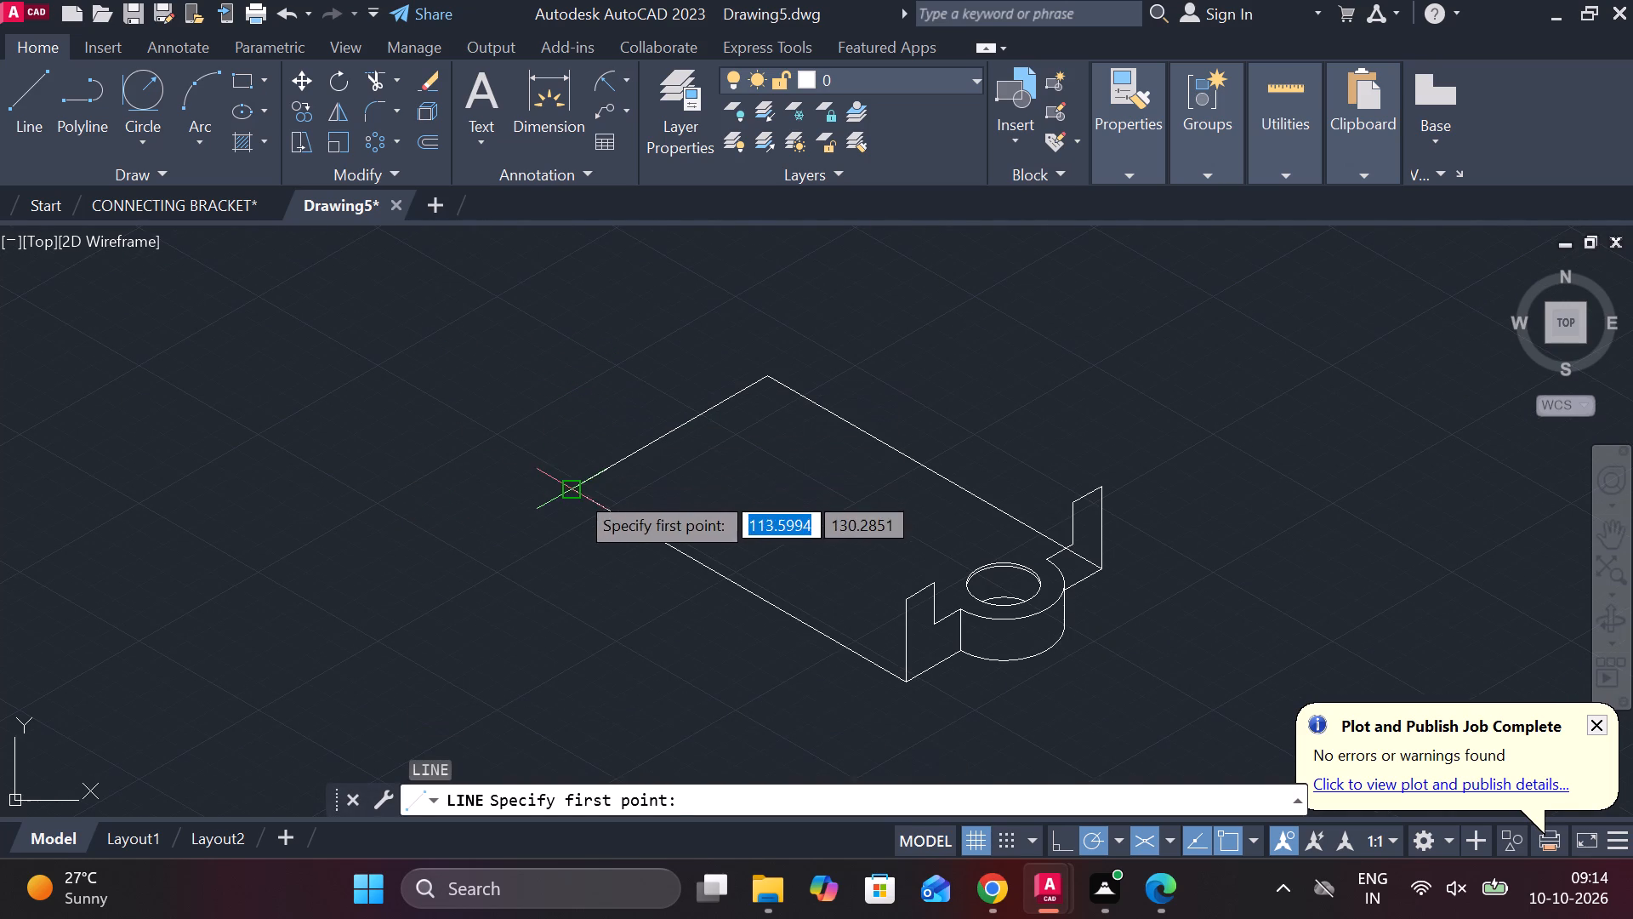
left_click(576, 491)
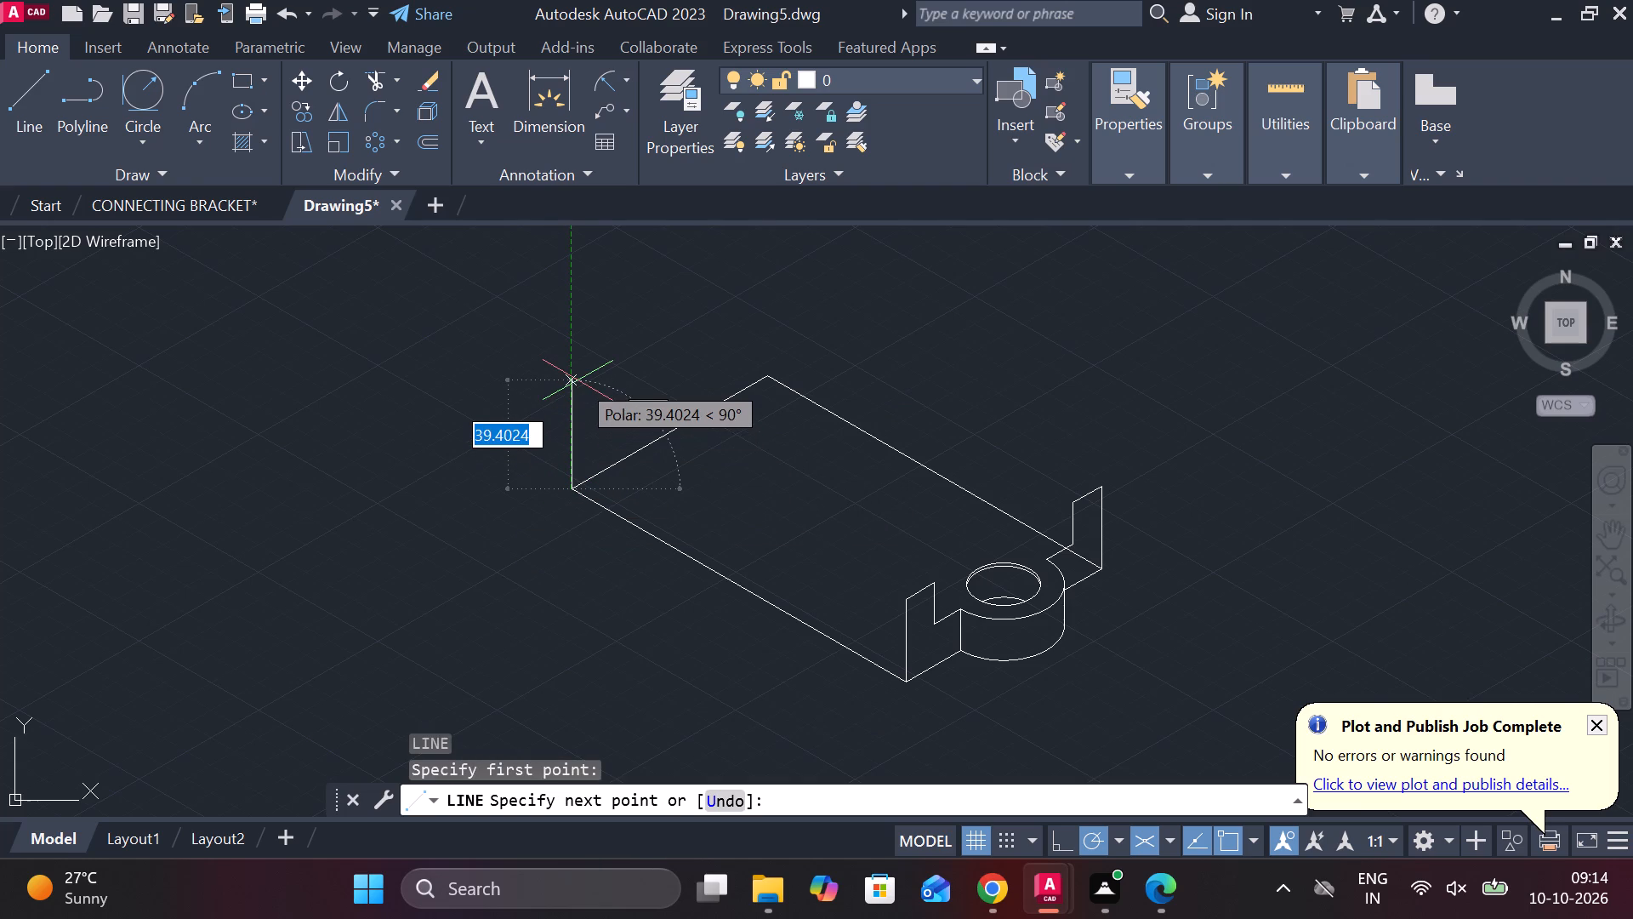
type("54")
key("space")
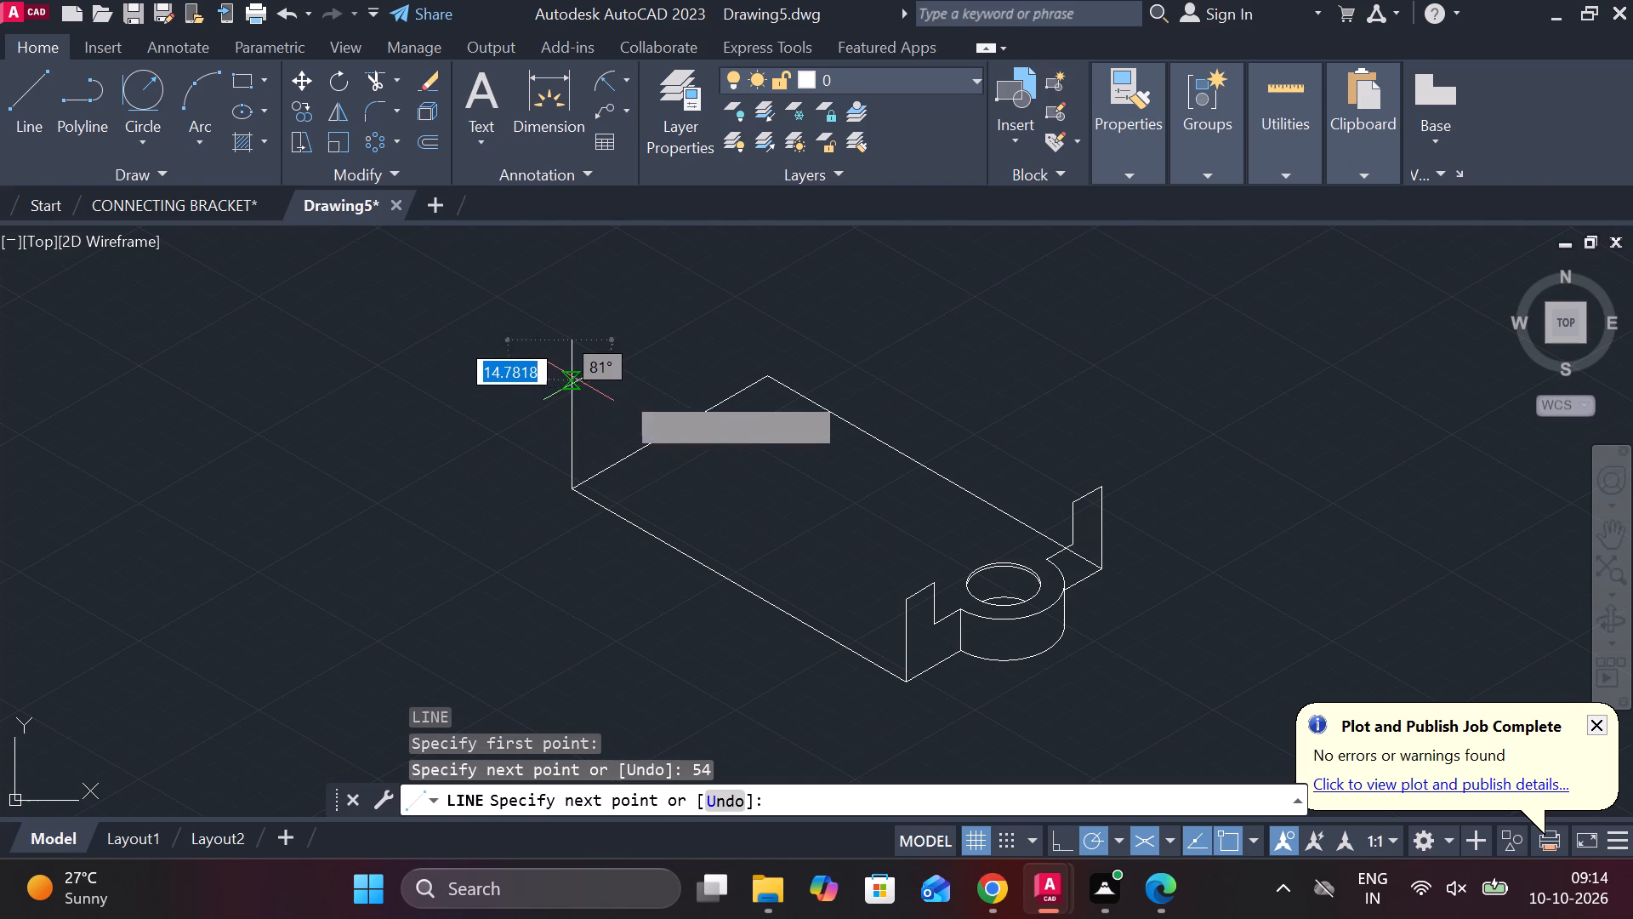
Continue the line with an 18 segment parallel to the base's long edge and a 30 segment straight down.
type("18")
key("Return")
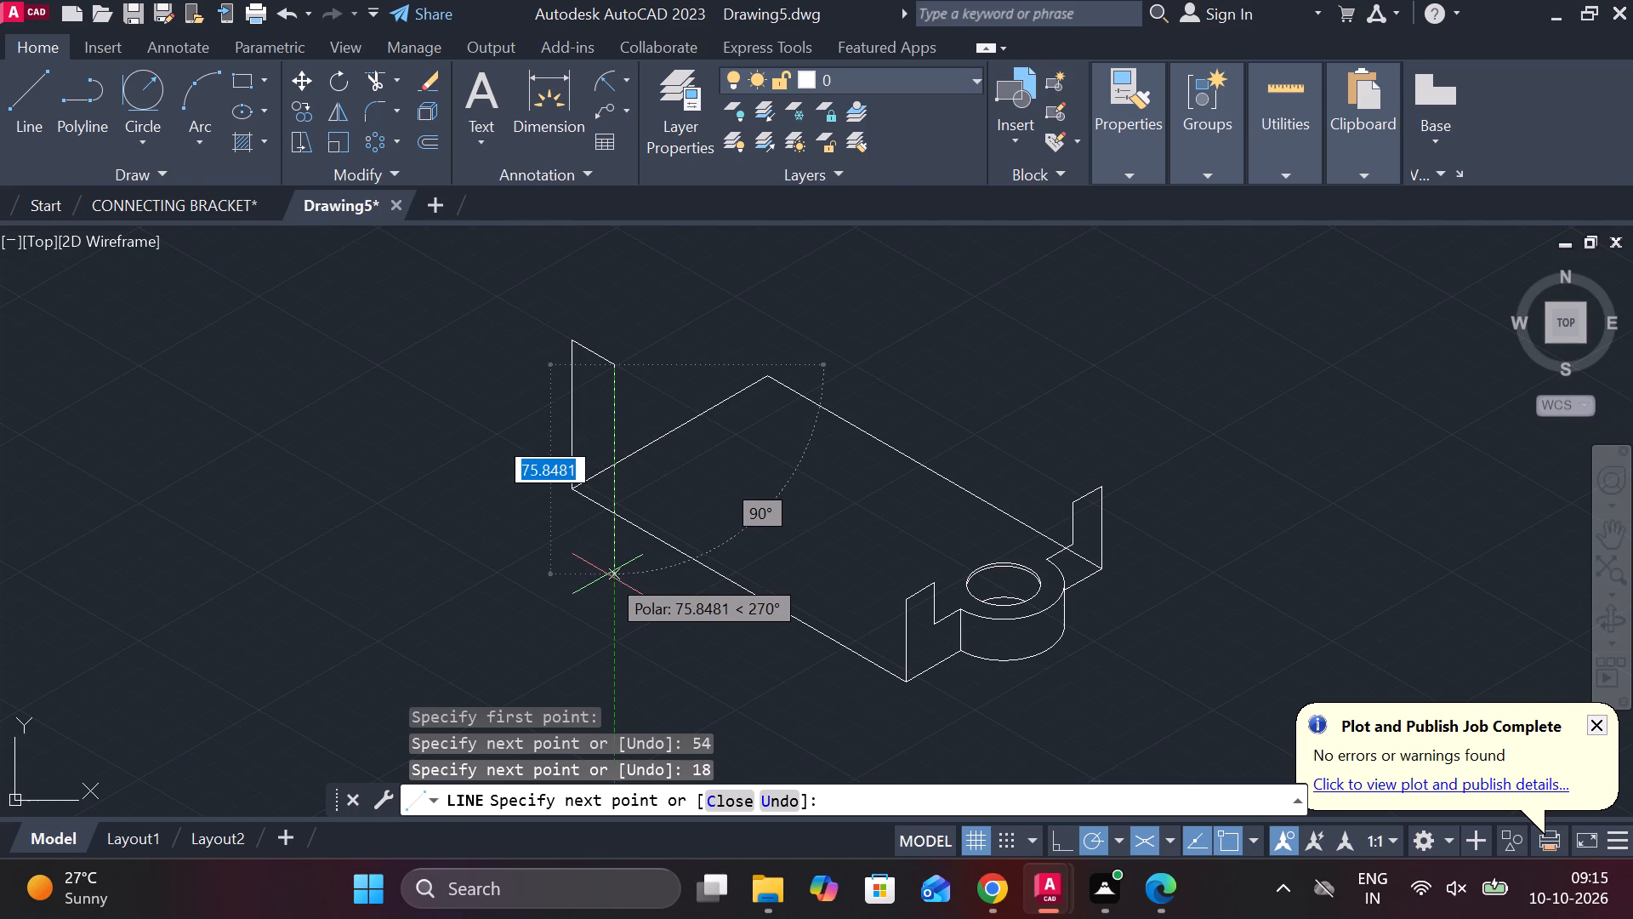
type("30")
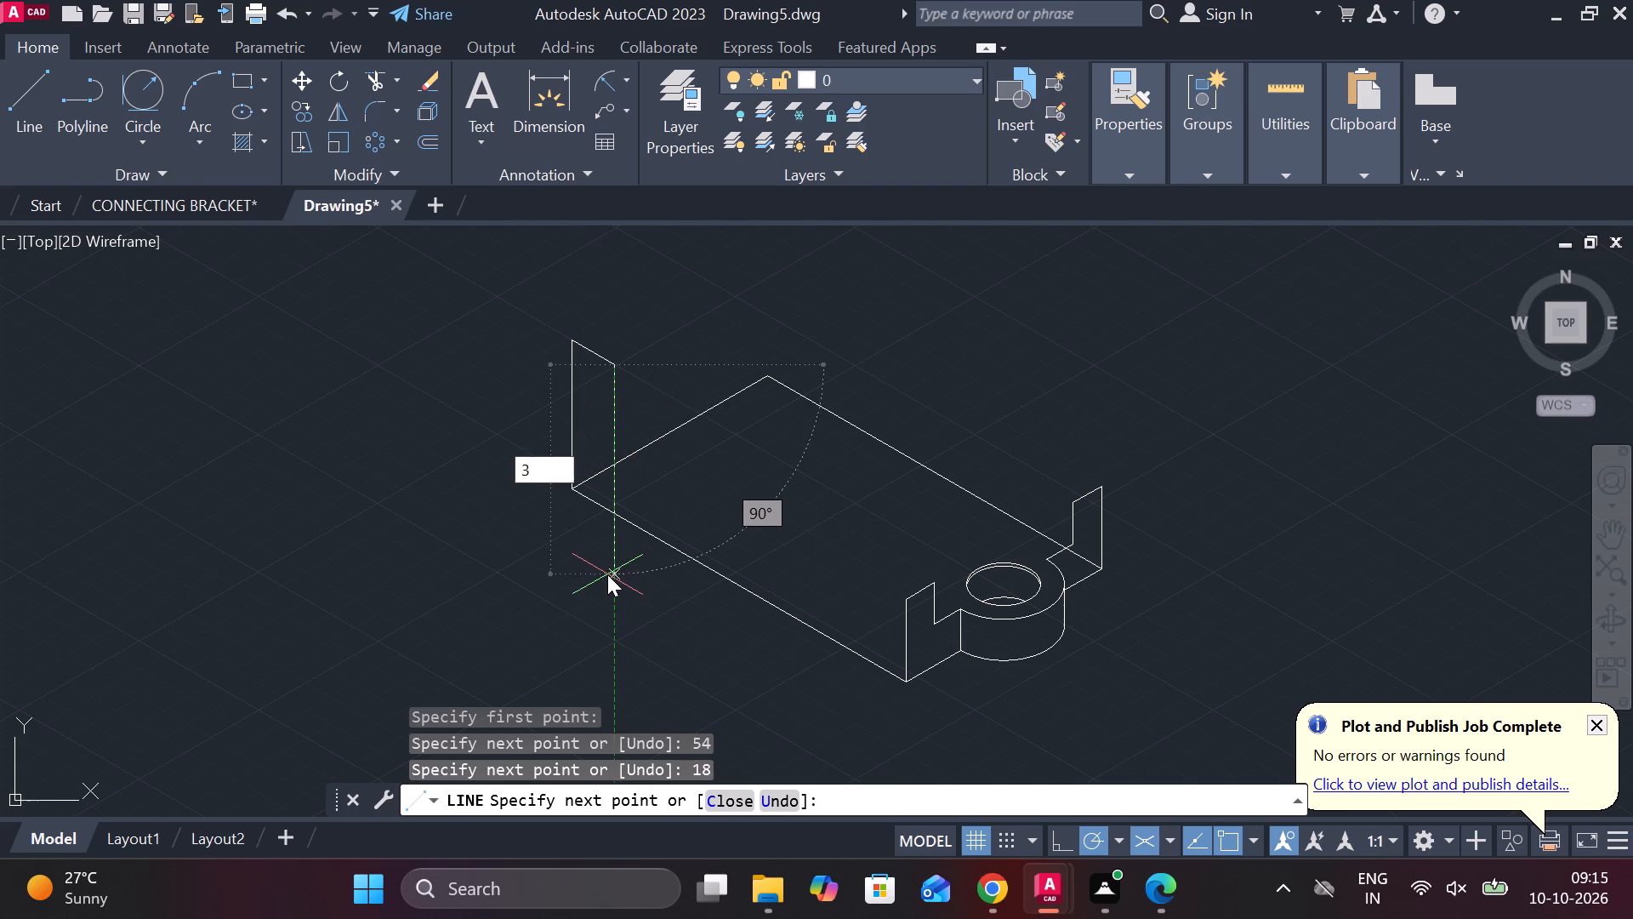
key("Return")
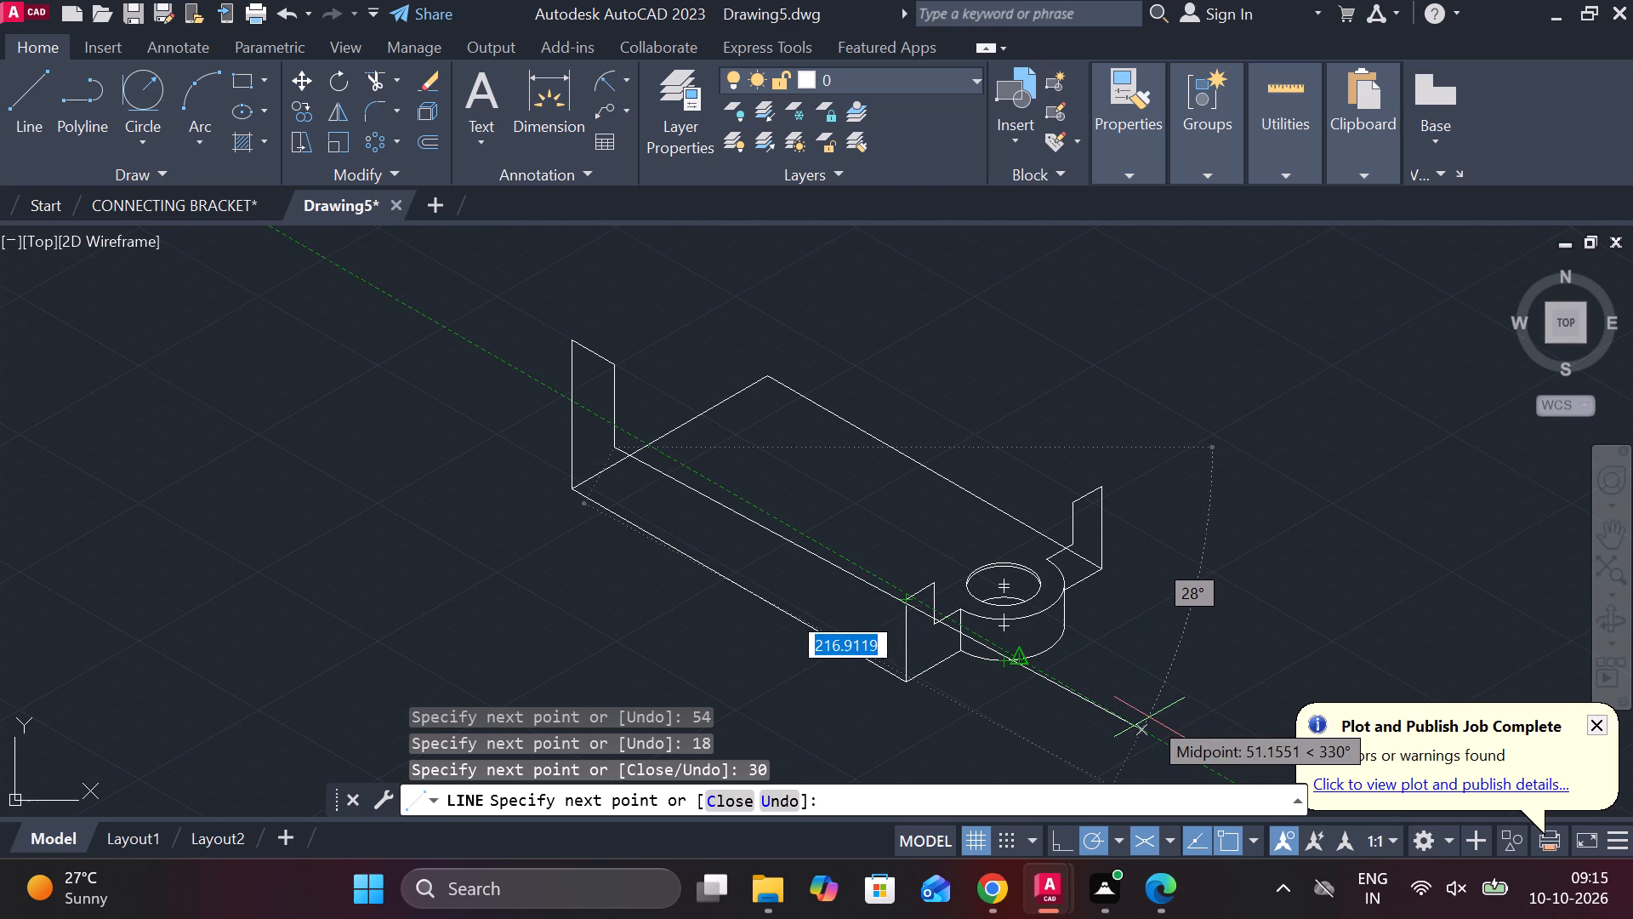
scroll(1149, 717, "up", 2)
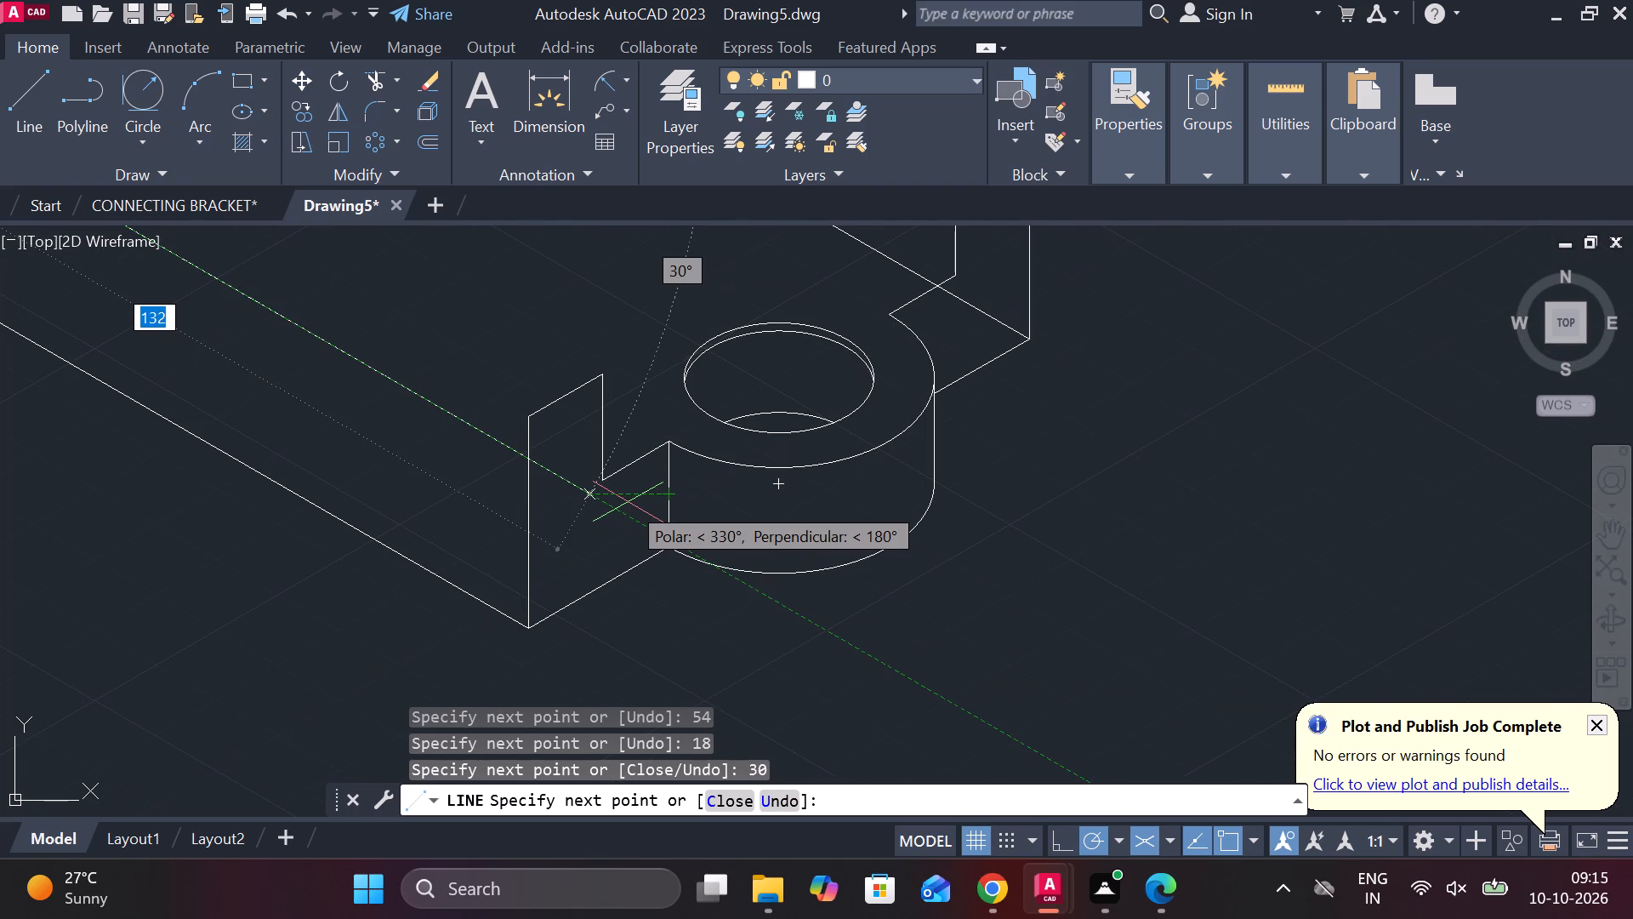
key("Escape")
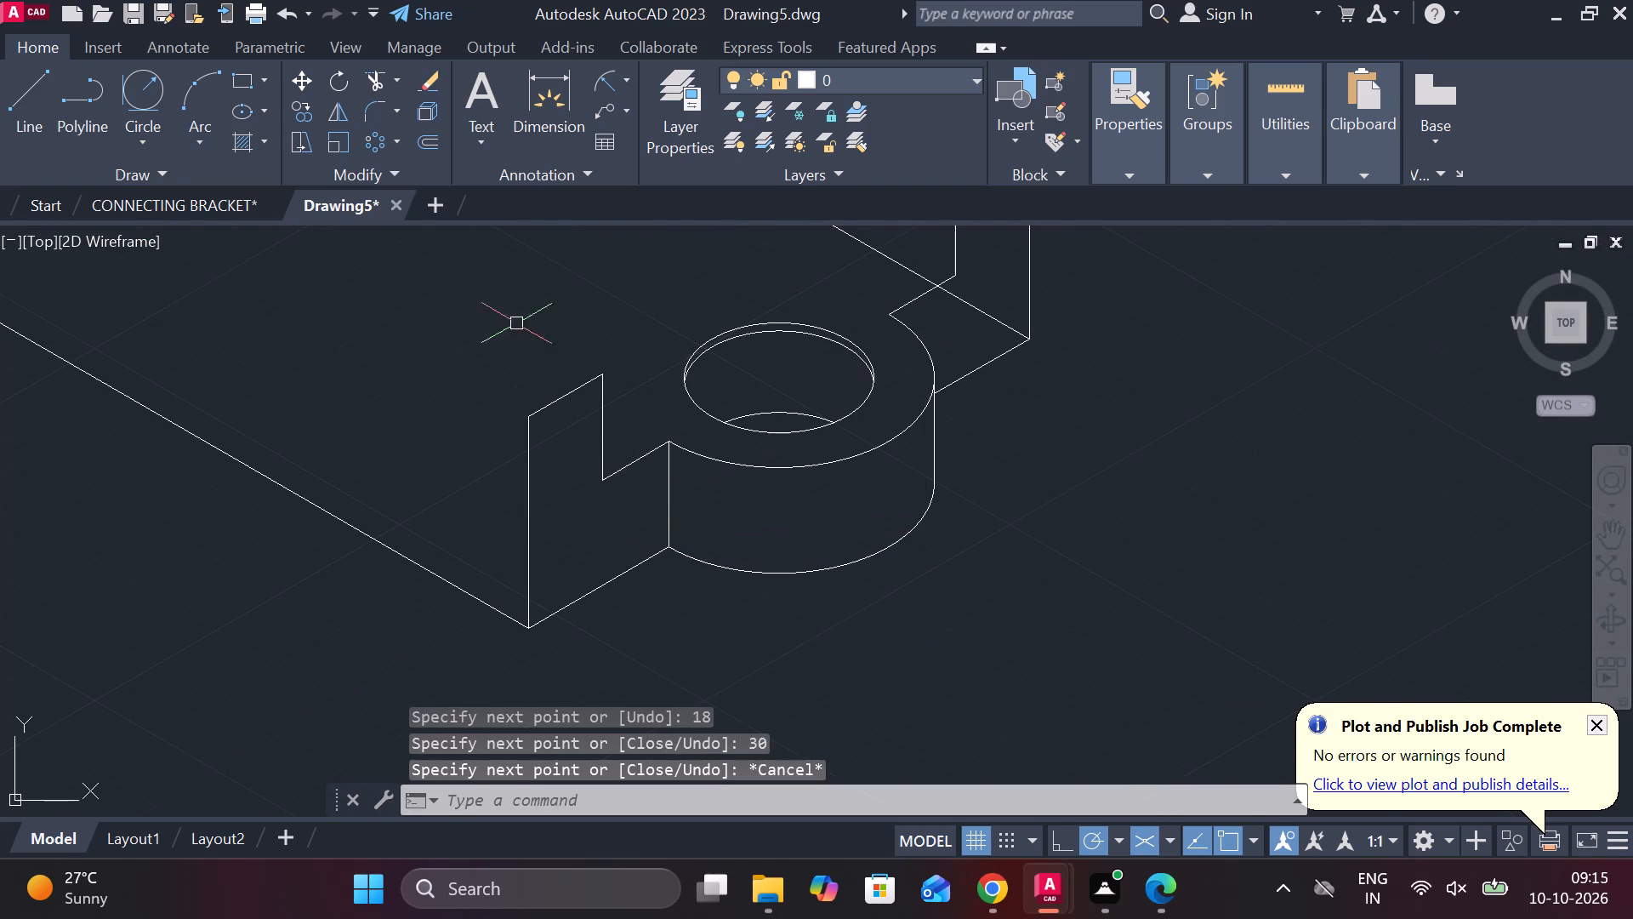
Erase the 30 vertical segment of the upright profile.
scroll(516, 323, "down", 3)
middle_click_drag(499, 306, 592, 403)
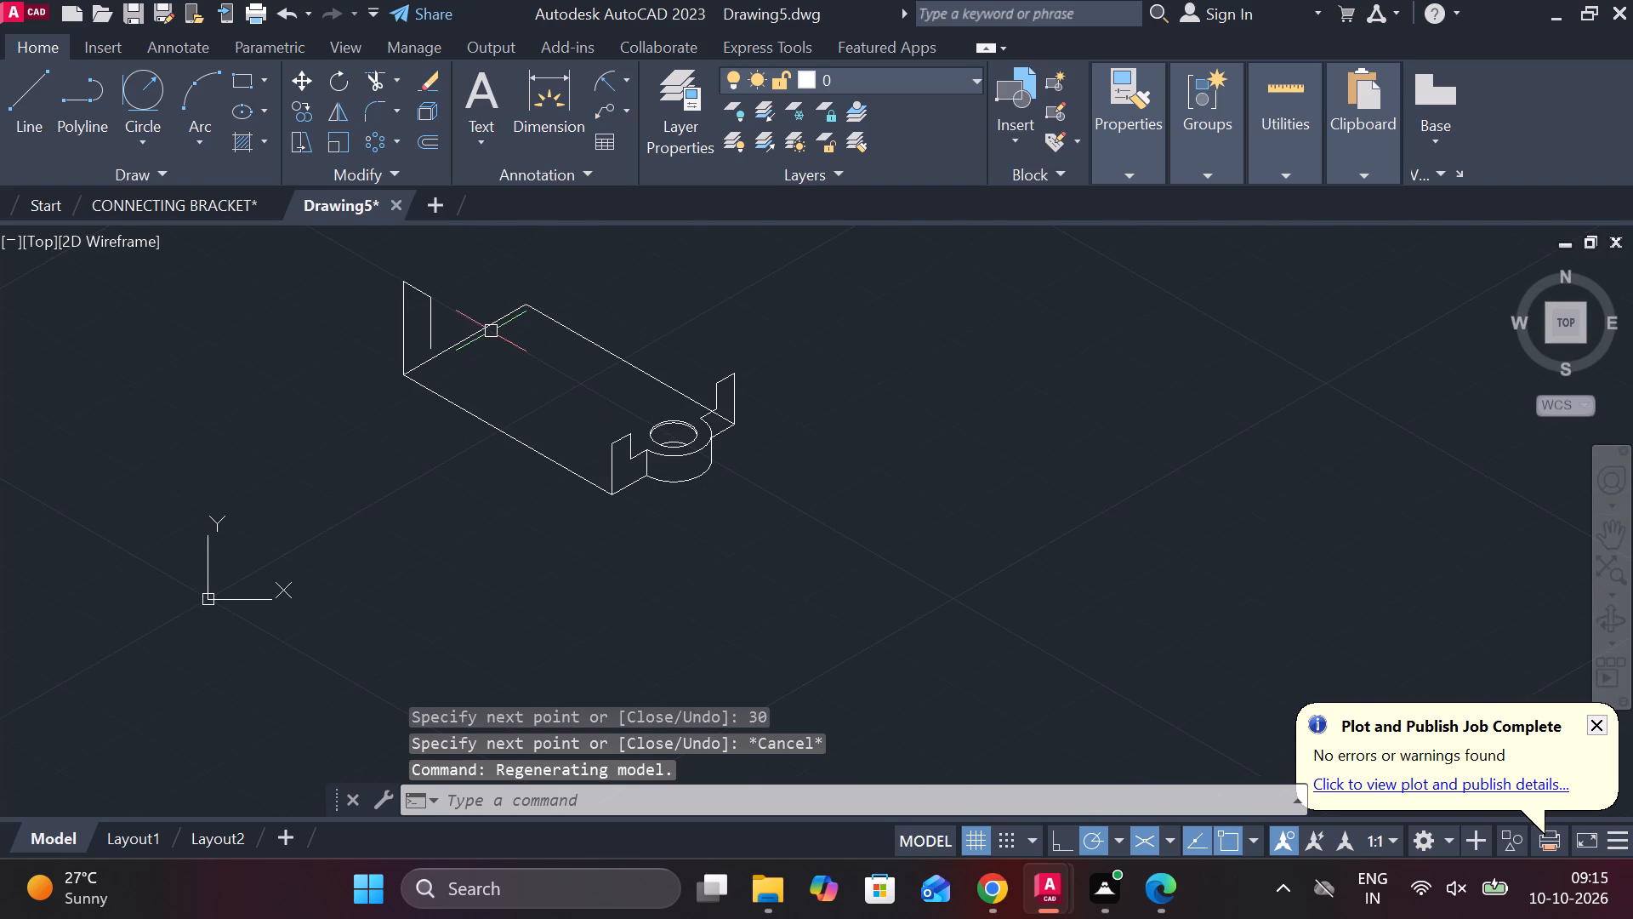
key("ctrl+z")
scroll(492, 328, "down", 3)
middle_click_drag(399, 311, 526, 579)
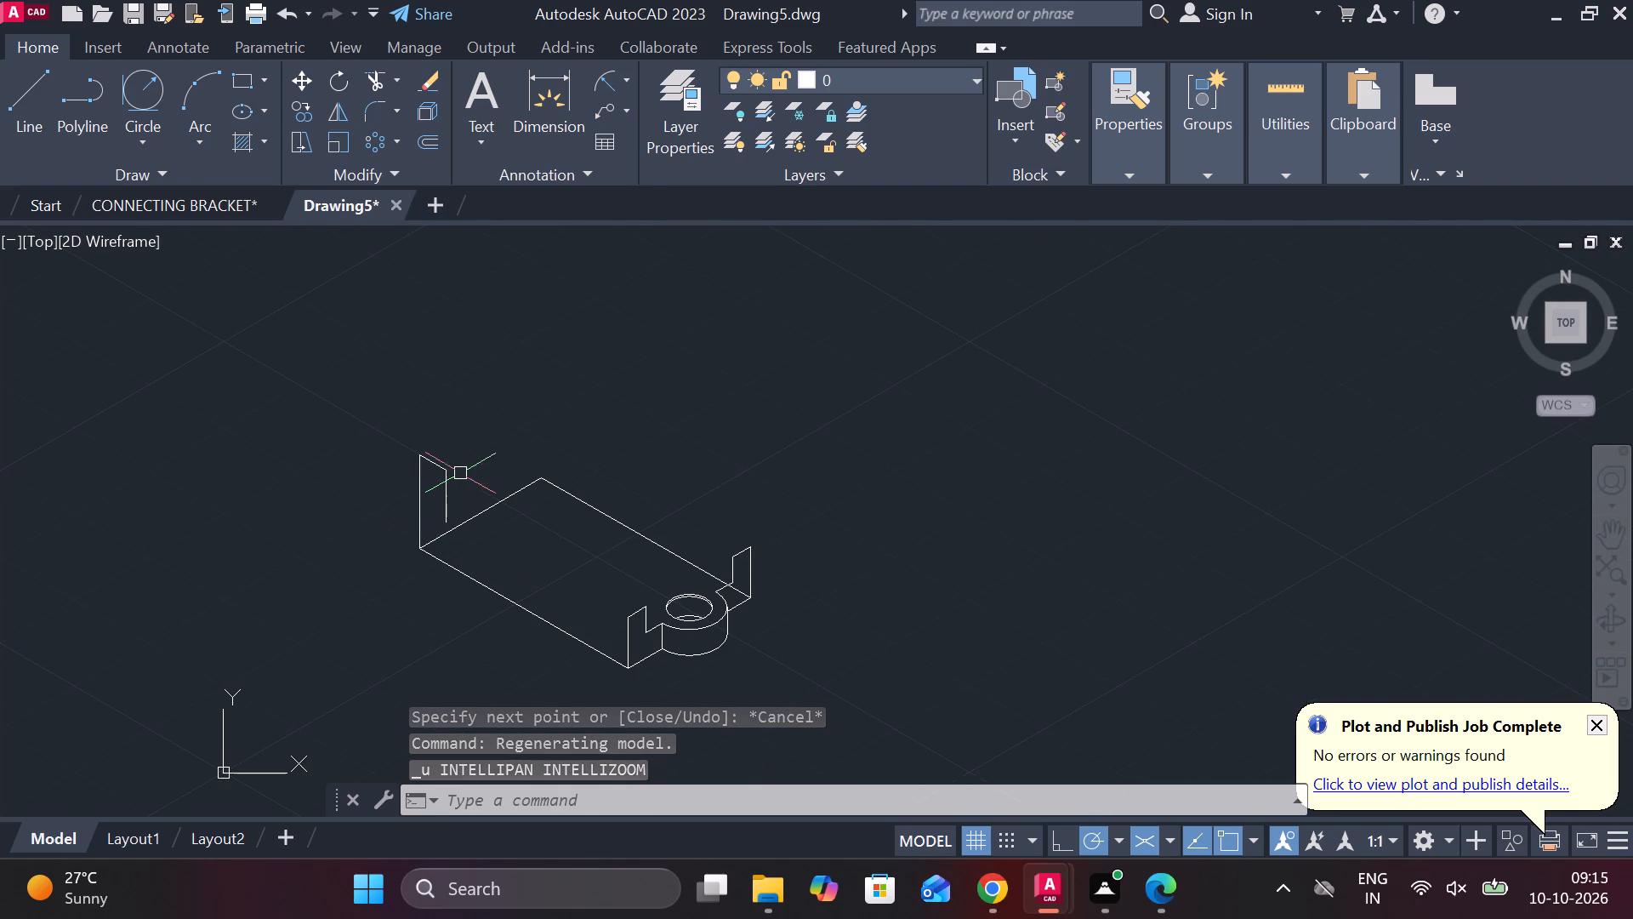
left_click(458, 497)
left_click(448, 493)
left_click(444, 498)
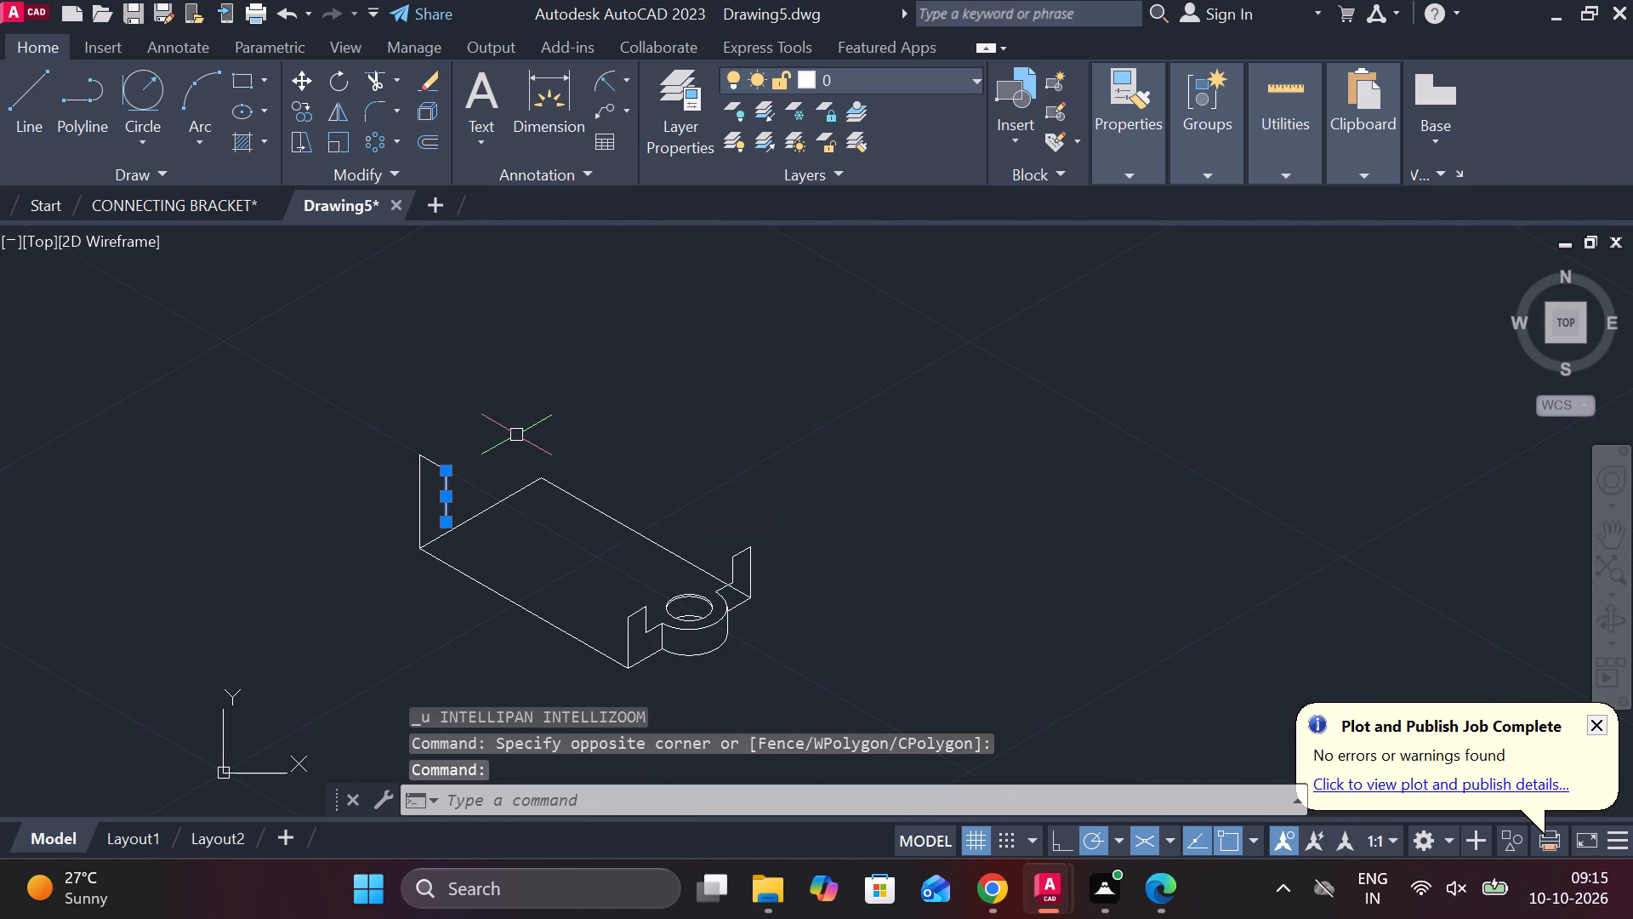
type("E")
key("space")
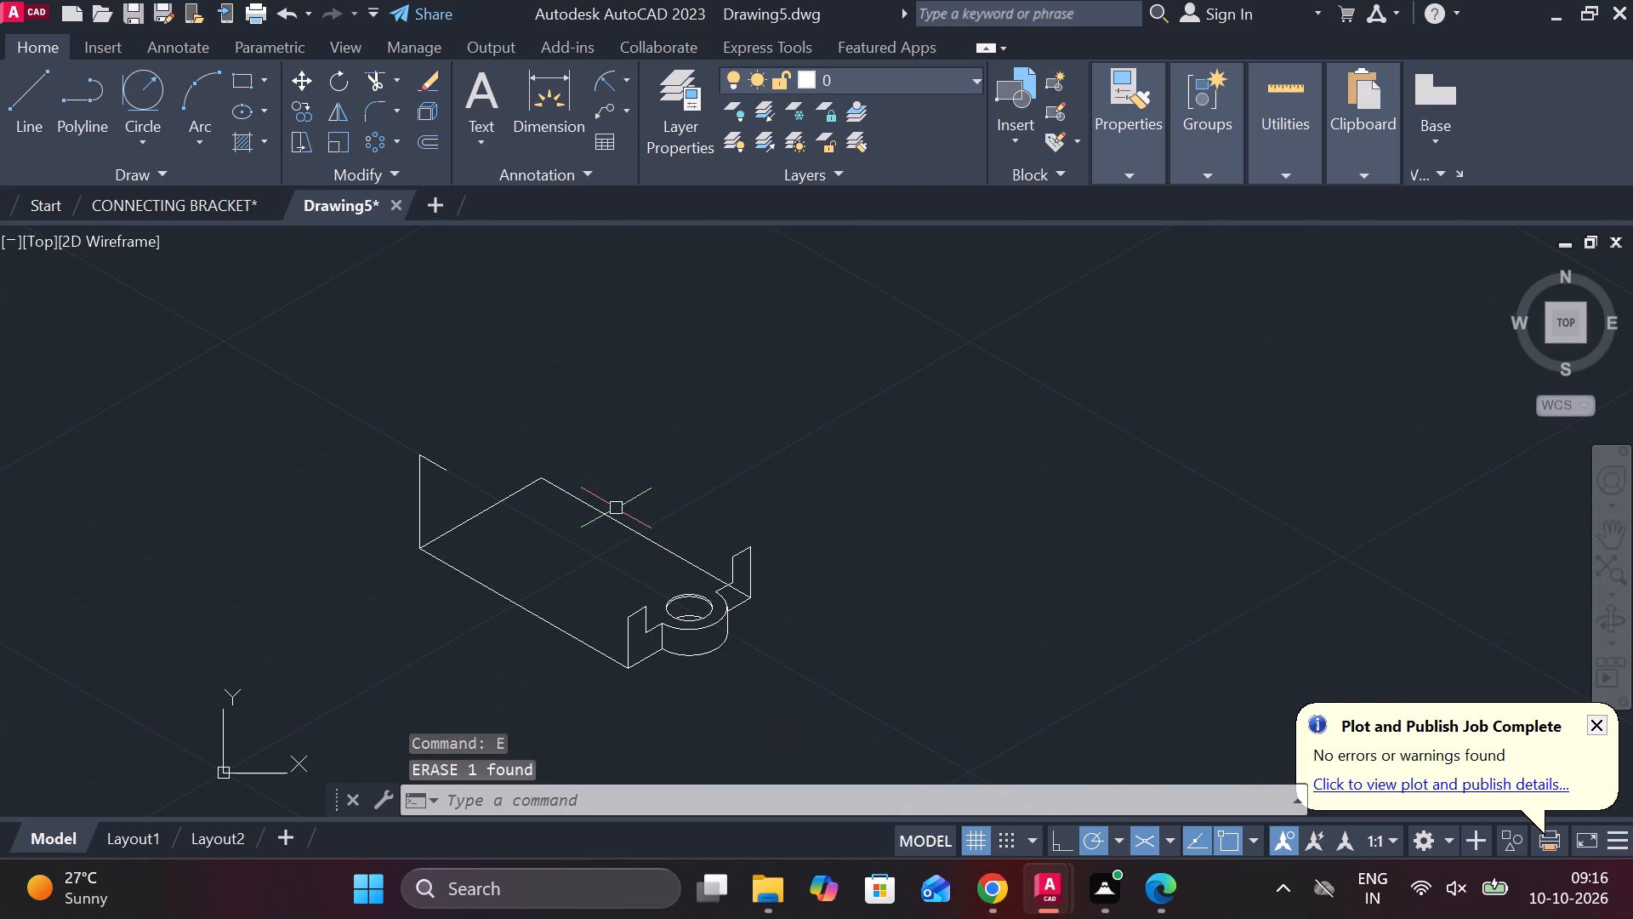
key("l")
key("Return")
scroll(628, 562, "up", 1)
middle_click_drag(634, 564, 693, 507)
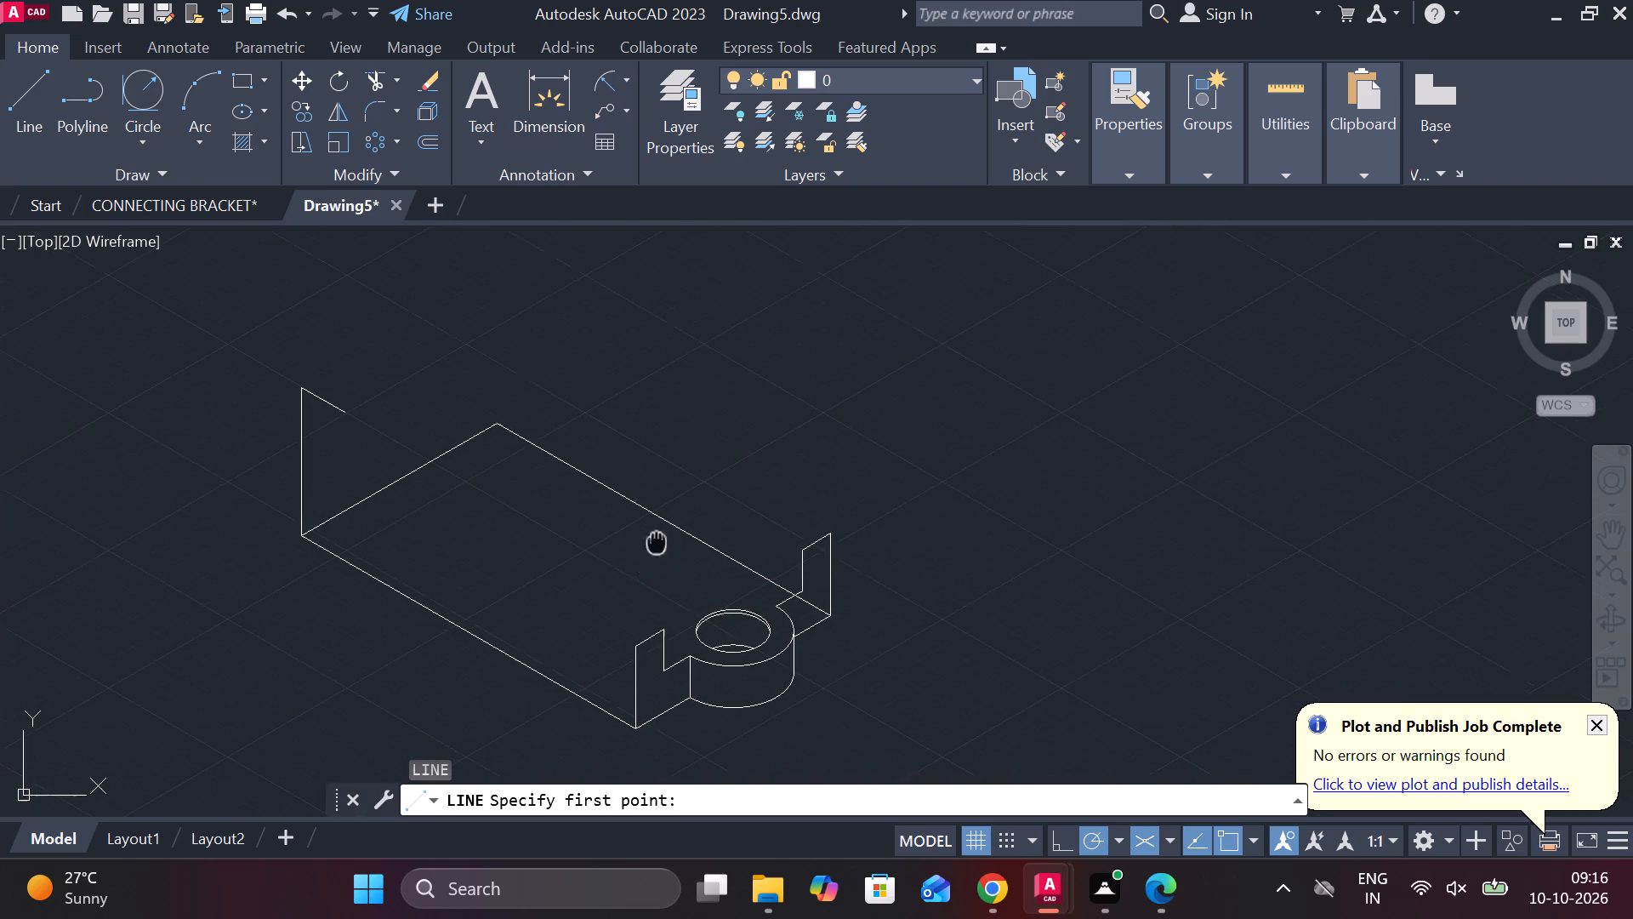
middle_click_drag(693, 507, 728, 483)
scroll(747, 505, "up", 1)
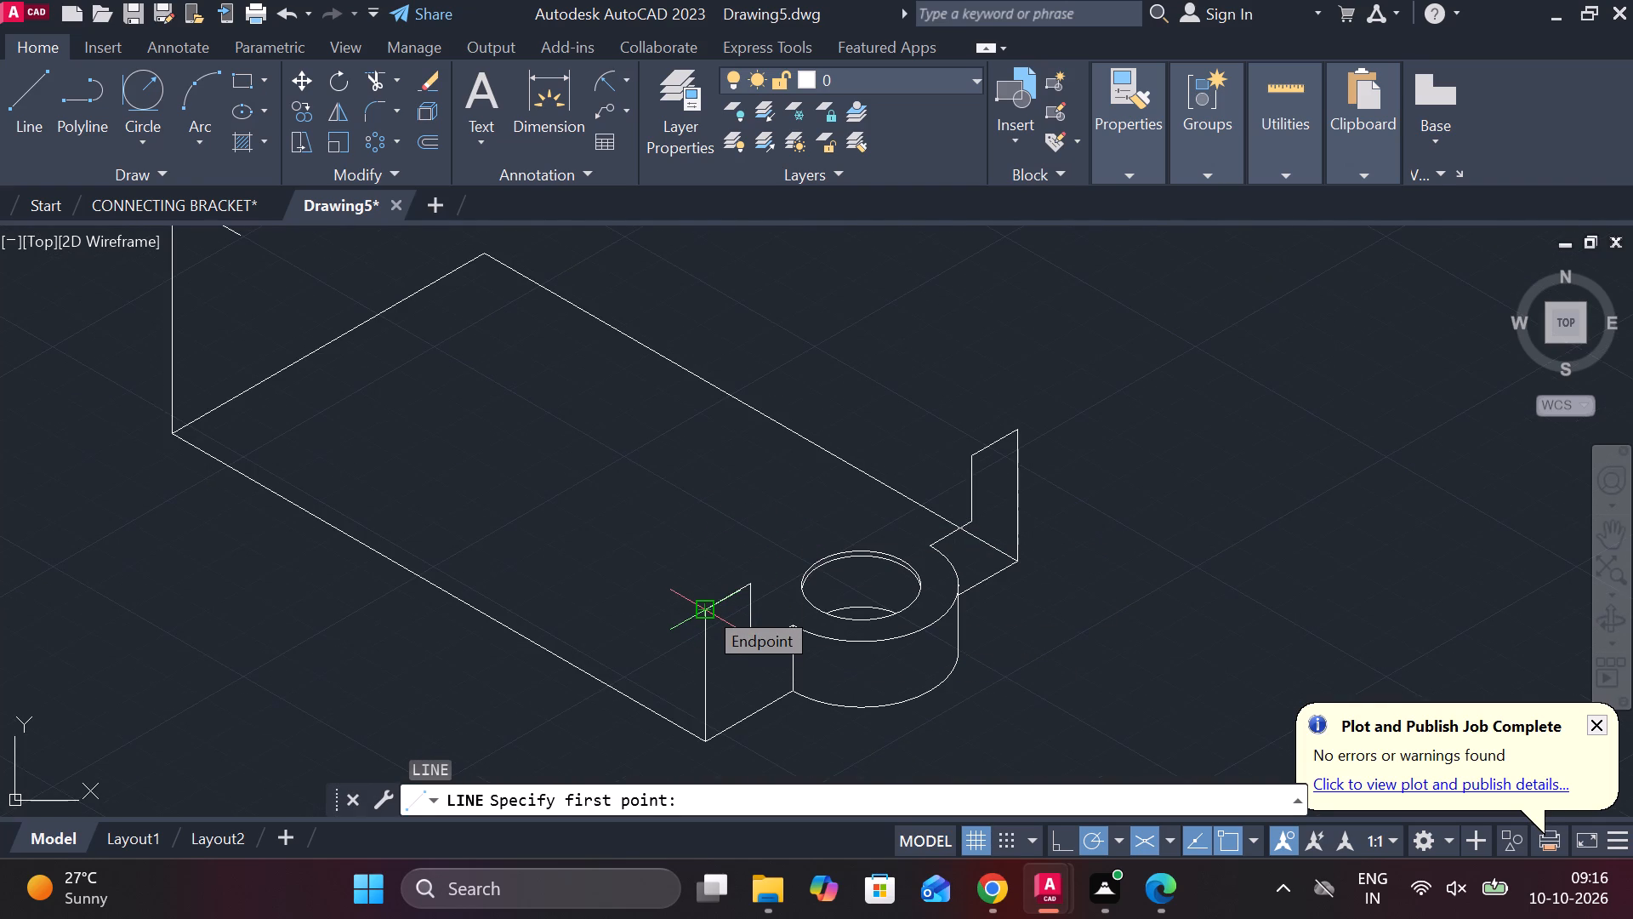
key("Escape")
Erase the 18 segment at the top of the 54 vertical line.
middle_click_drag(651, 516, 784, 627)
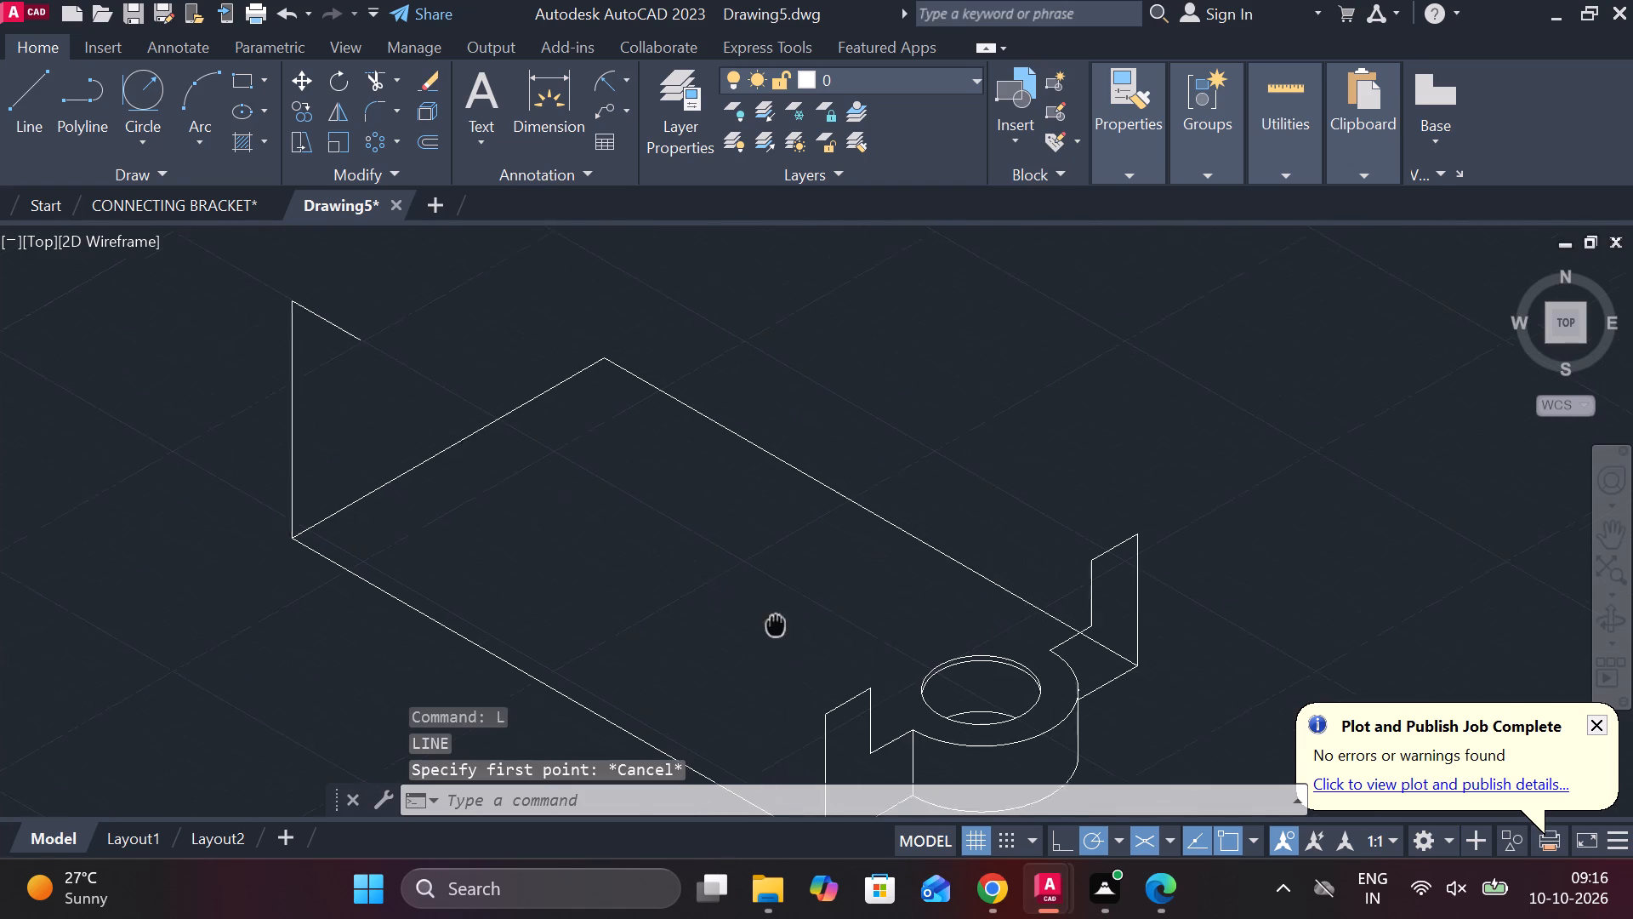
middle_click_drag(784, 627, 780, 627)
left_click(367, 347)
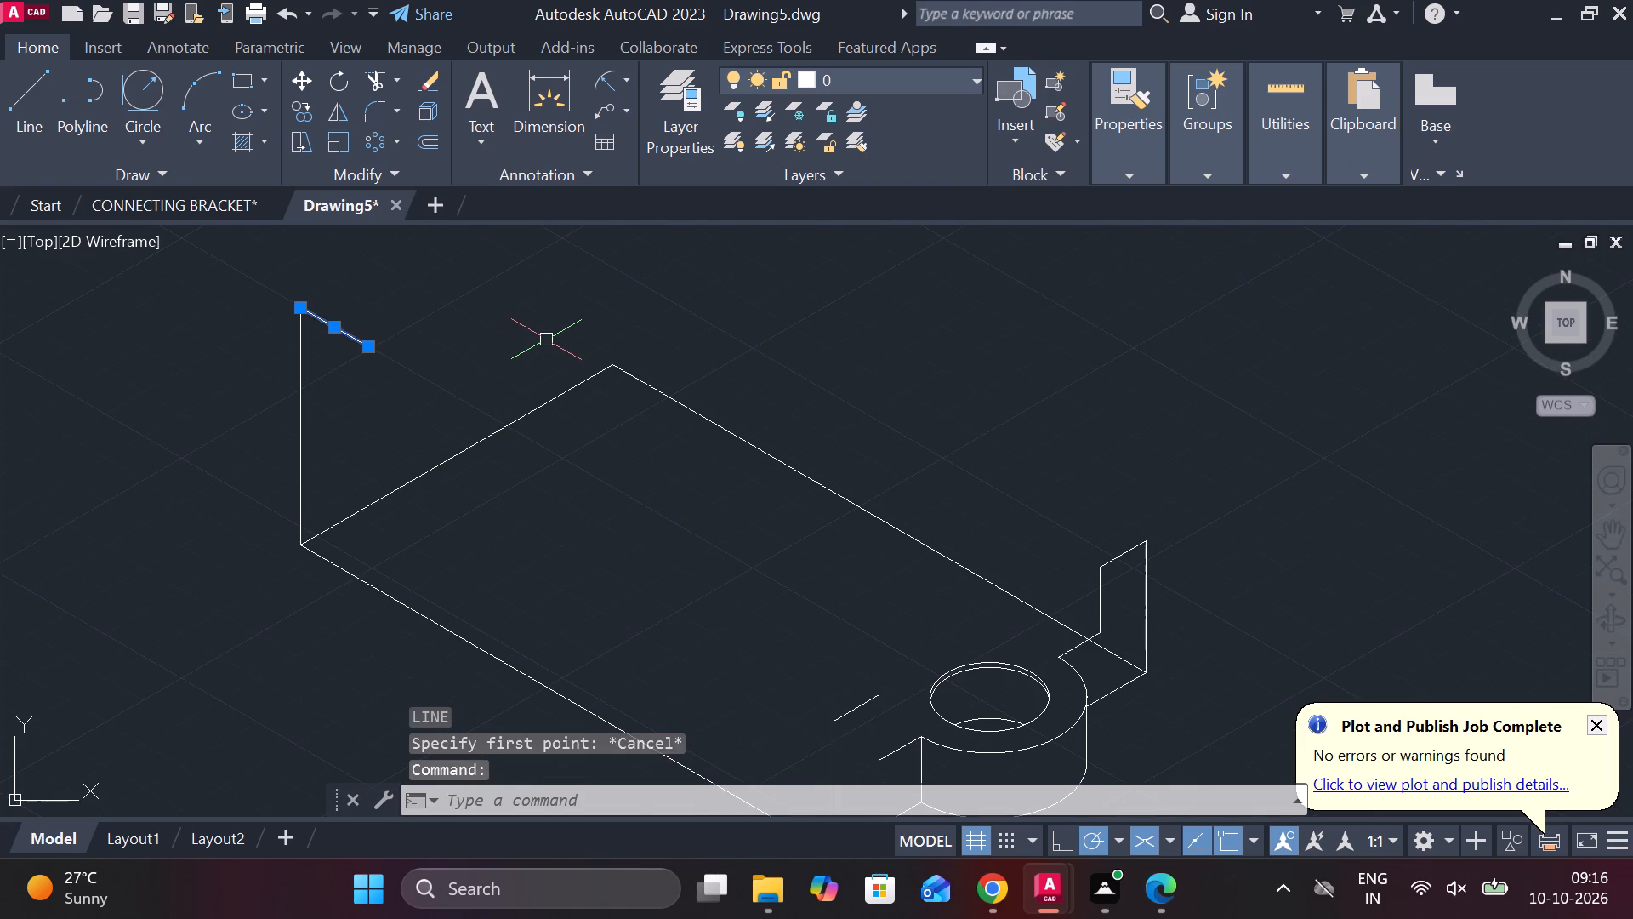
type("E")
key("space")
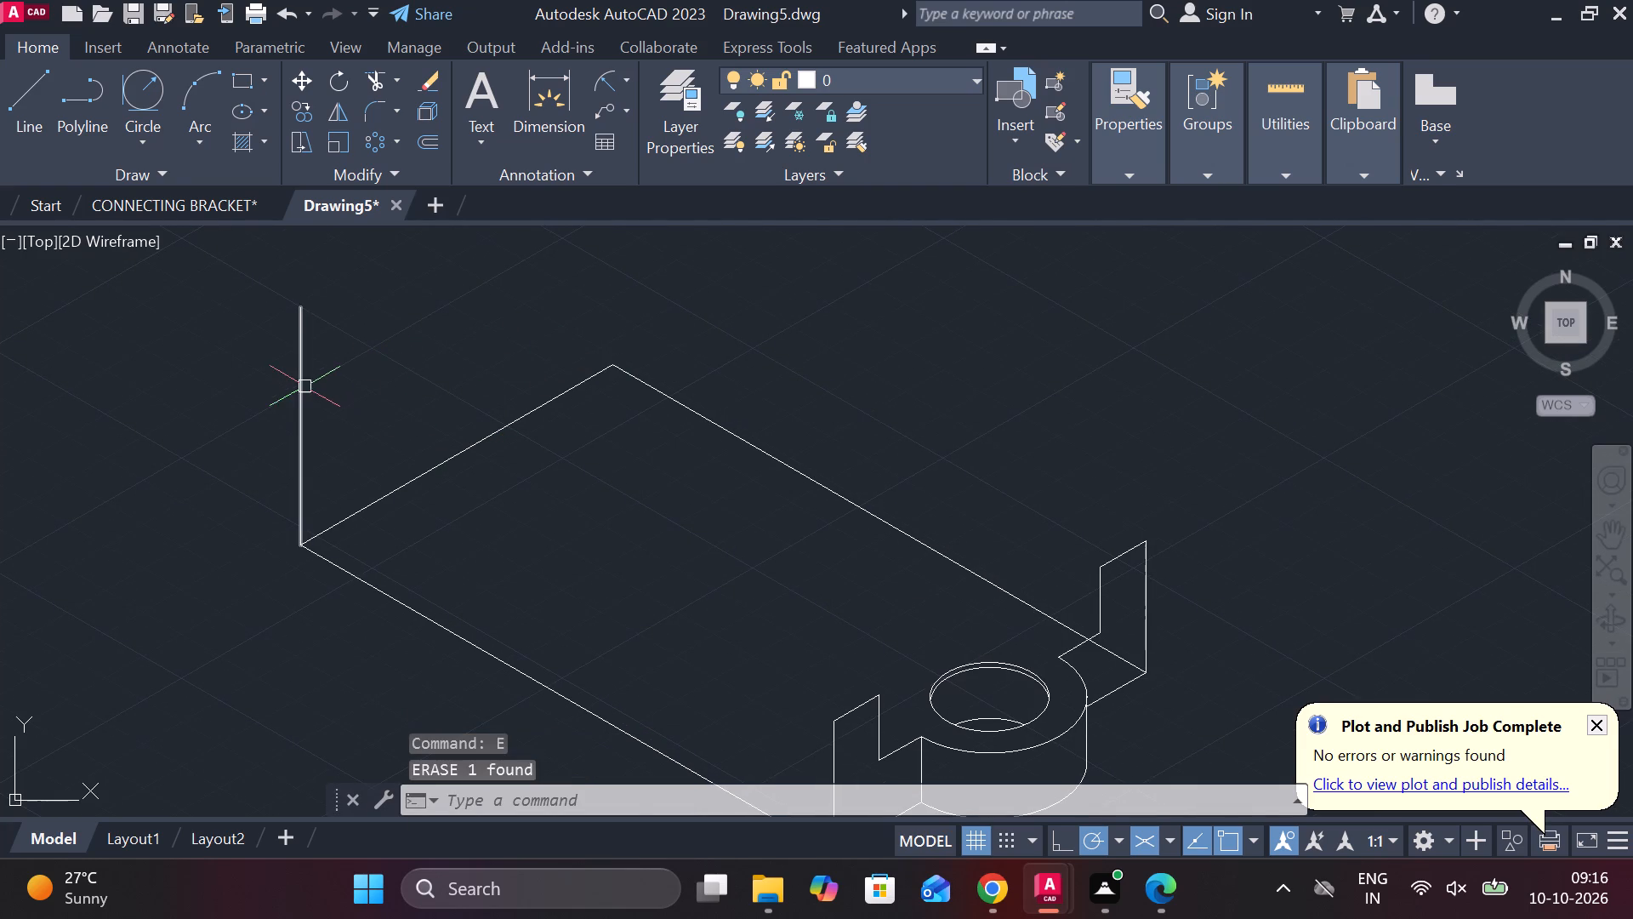
Copy the 54 vertical line from its lower end 90 along the base's front long edge, towards the rounded end.
left_click(303, 385)
scroll(340, 379, "down", 1)
type("CO")
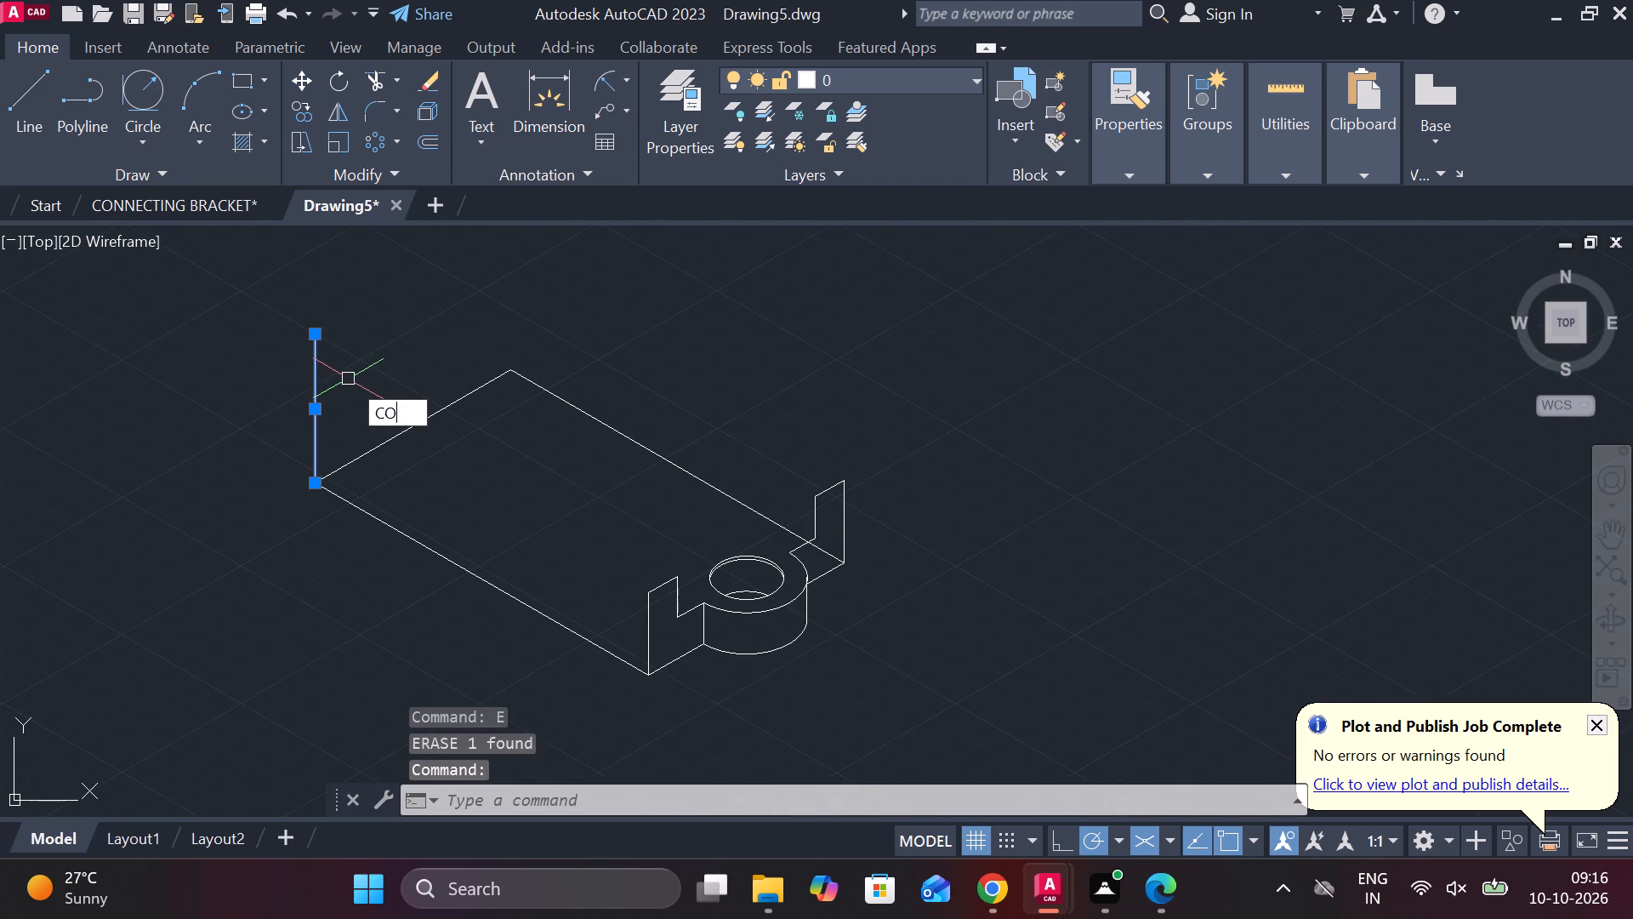
key("Return")
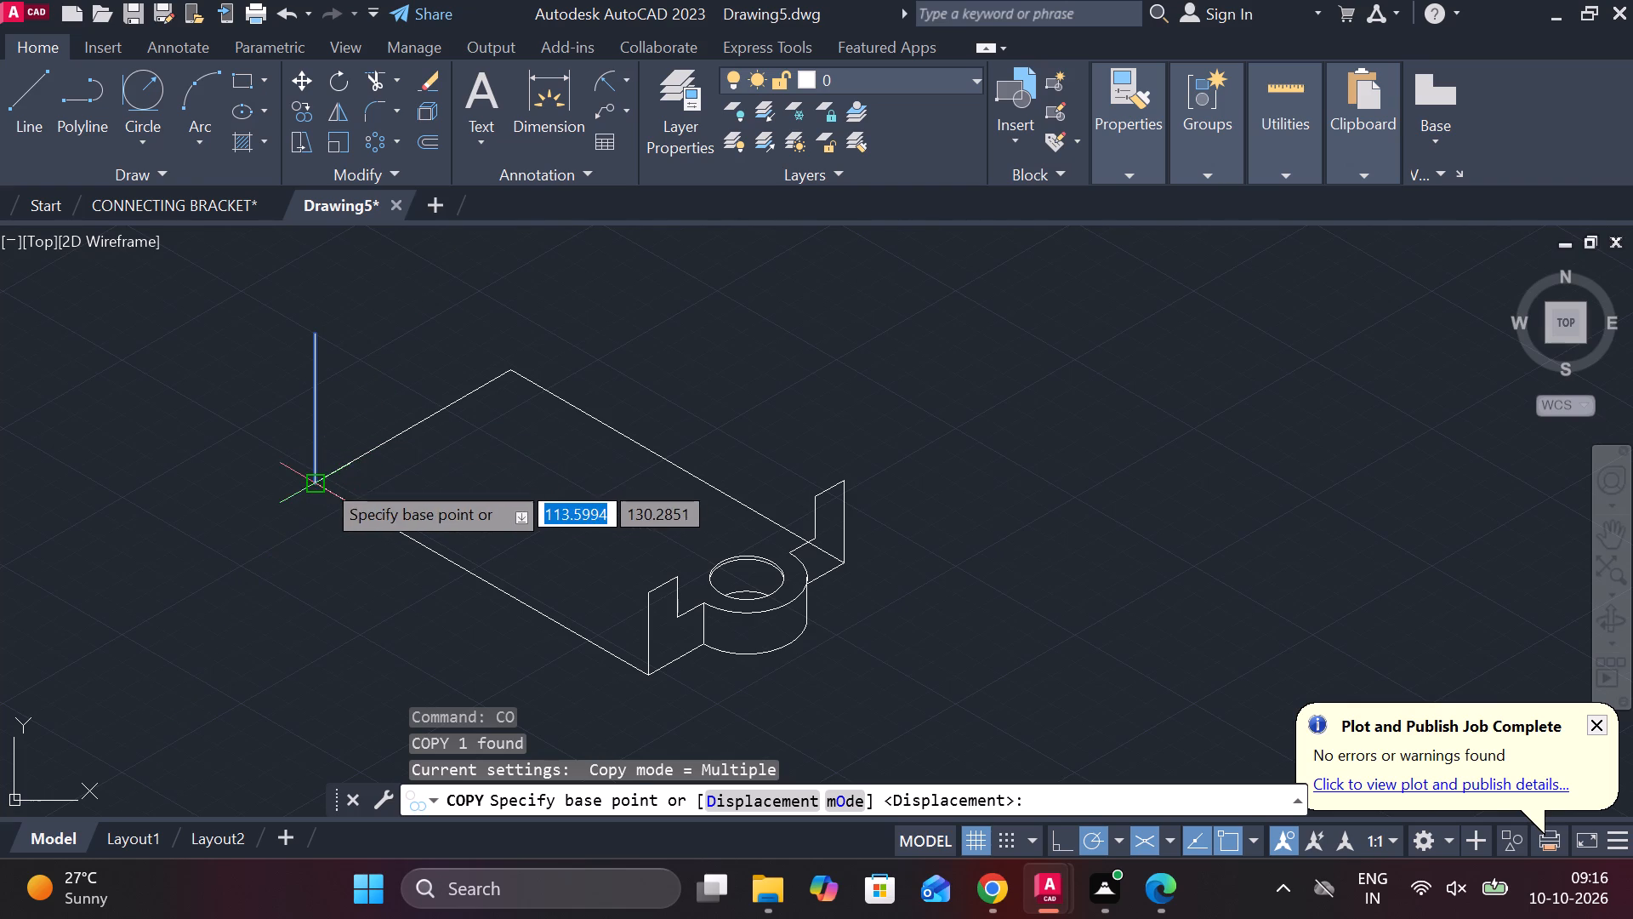
left_click(322, 480)
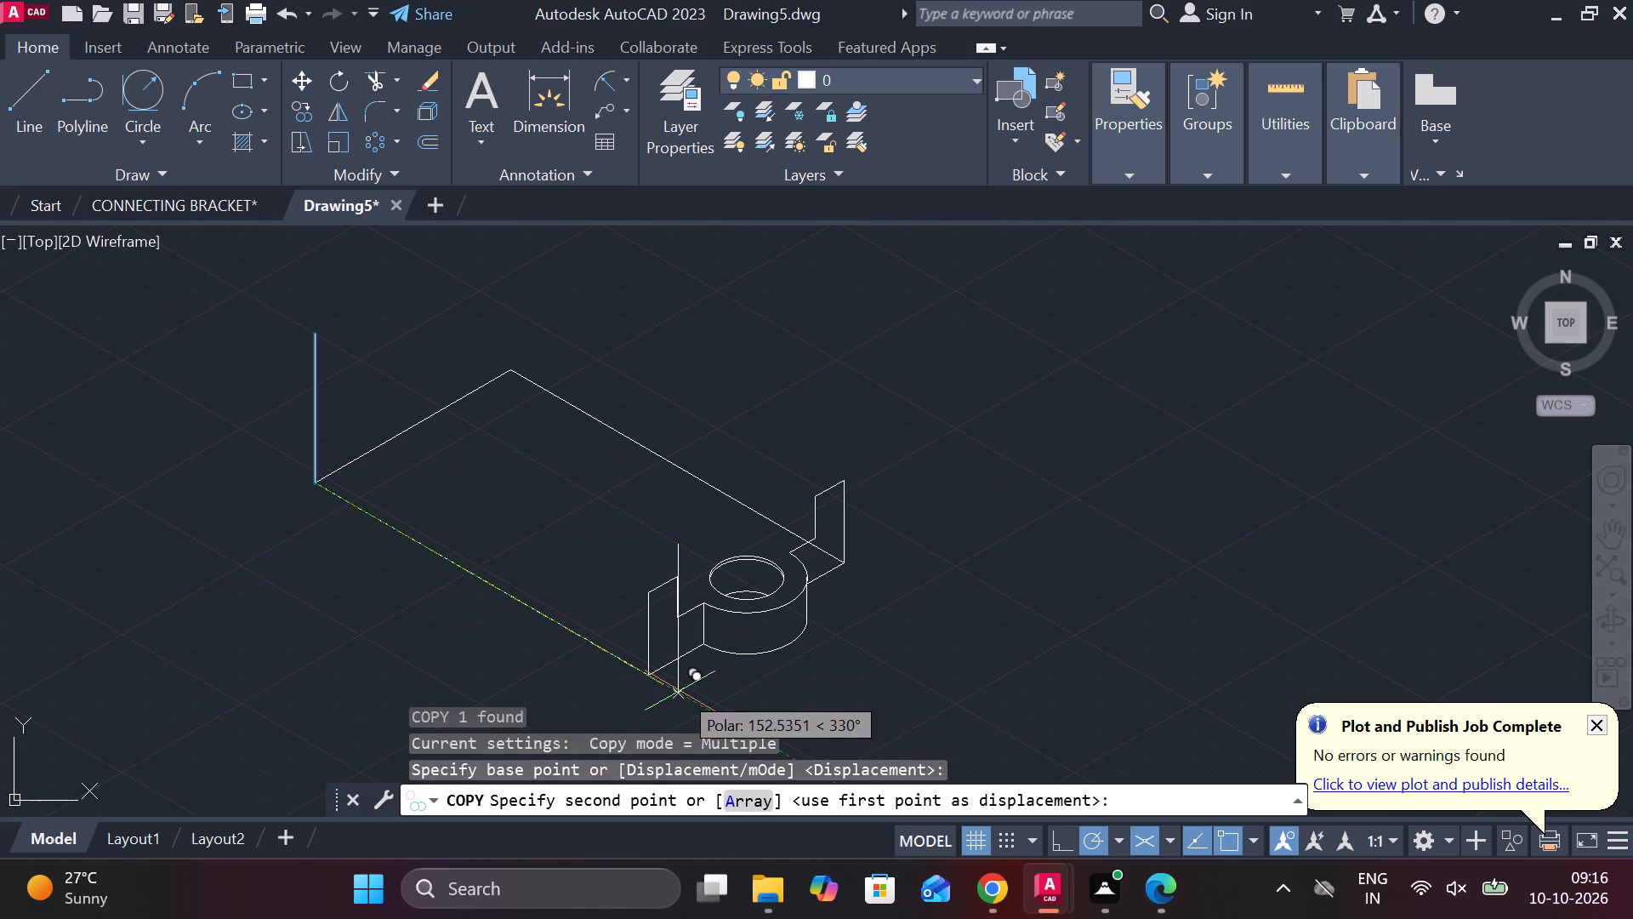
type("90")
key("Return")
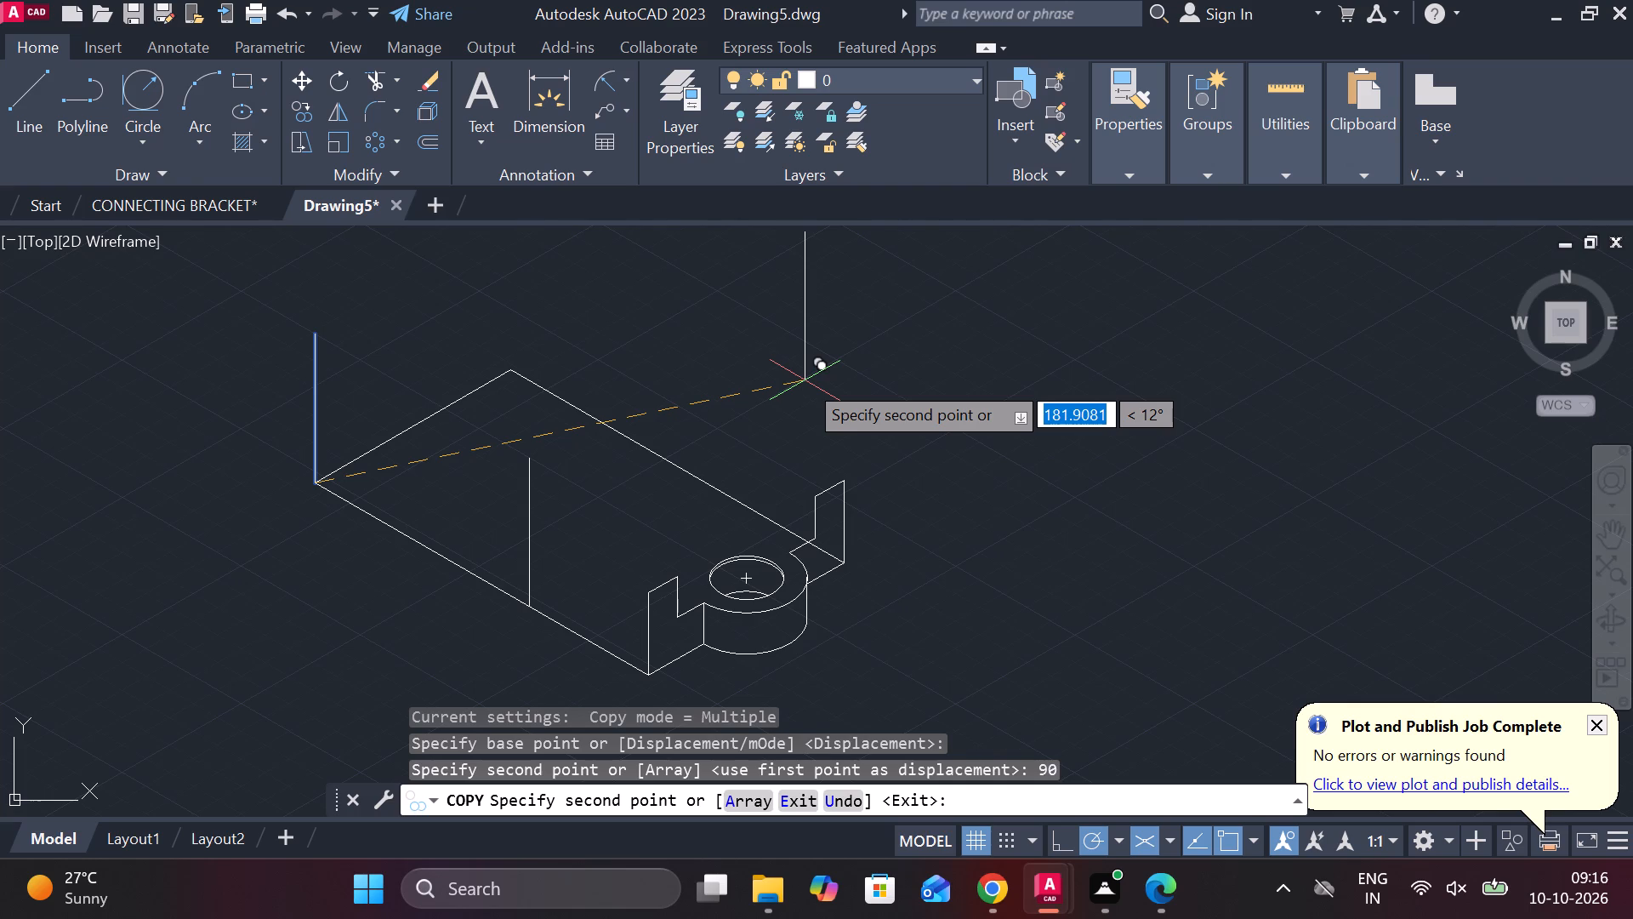
key("Escape")
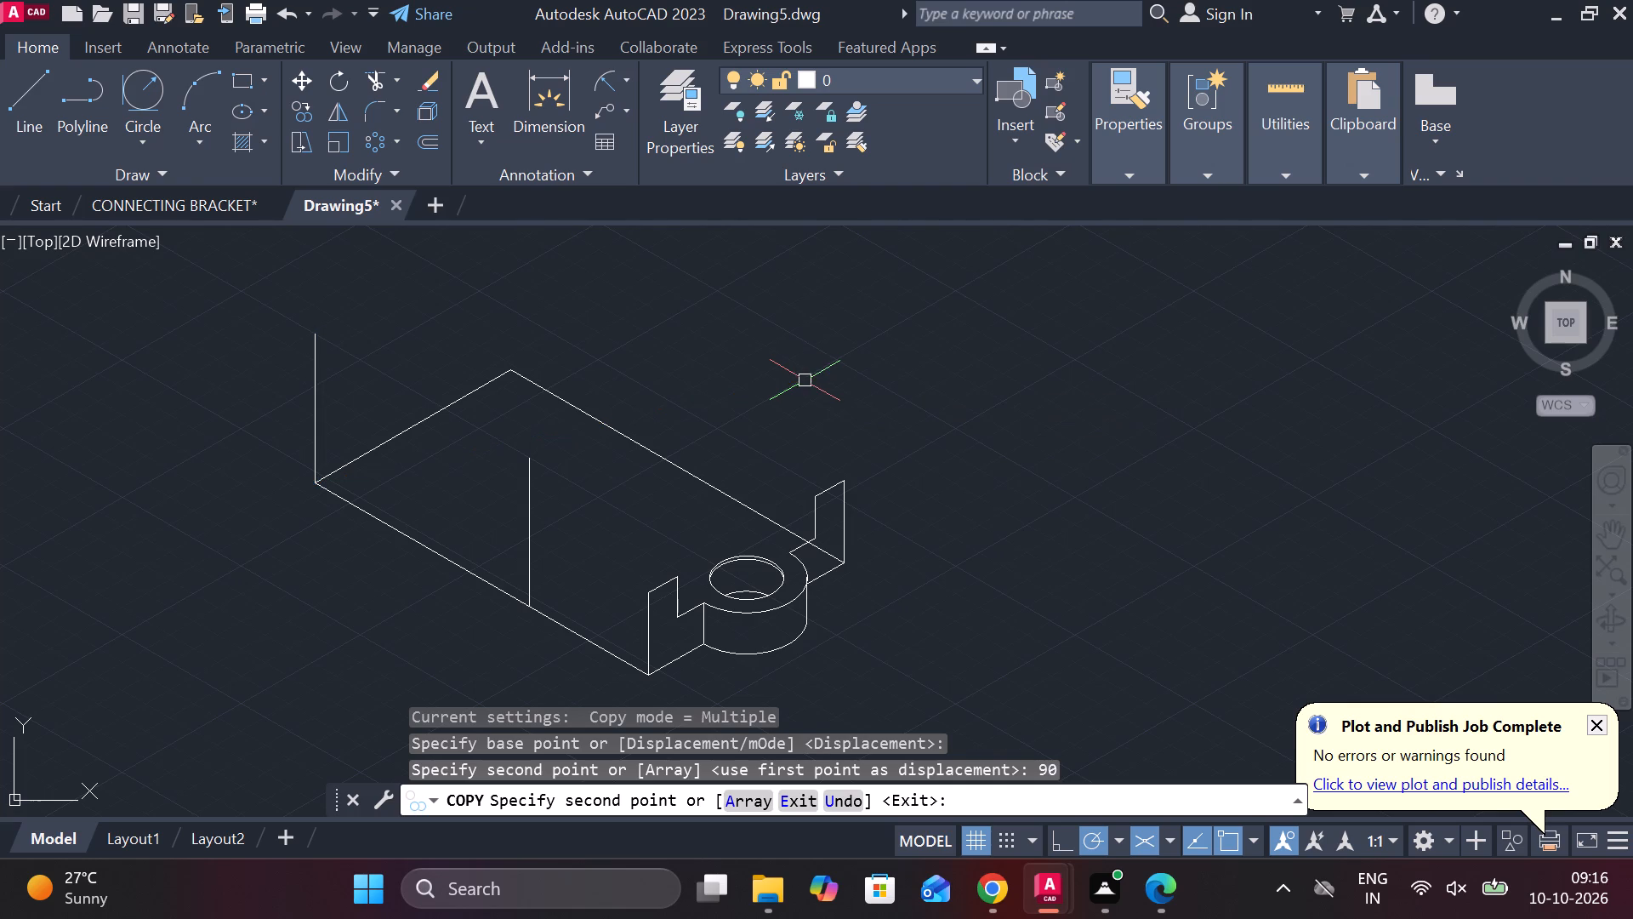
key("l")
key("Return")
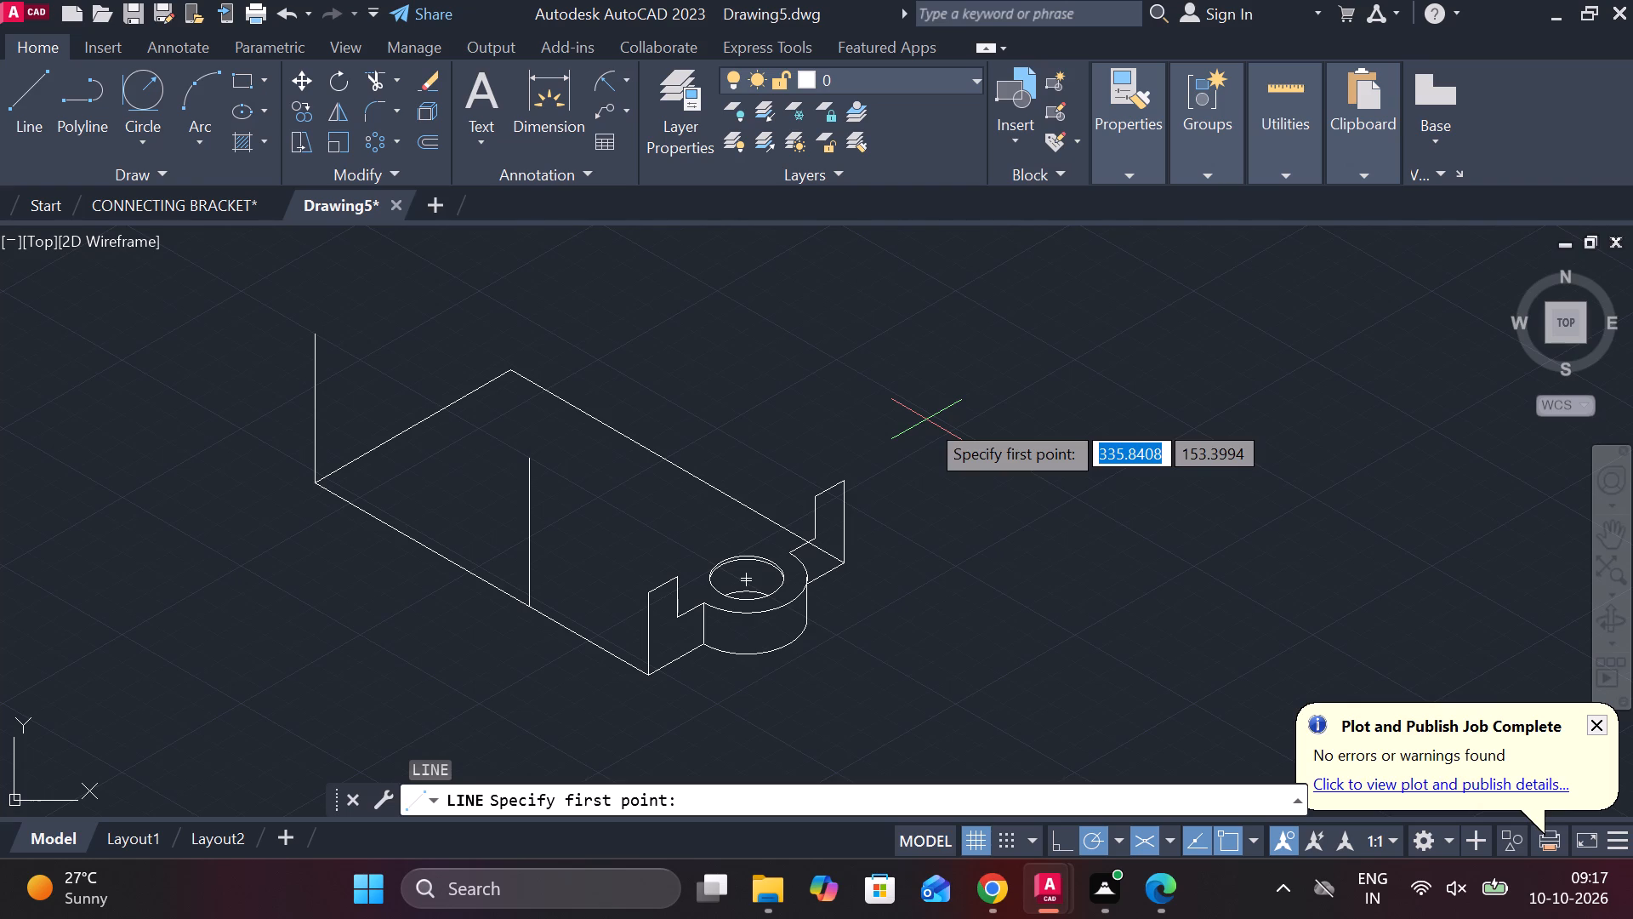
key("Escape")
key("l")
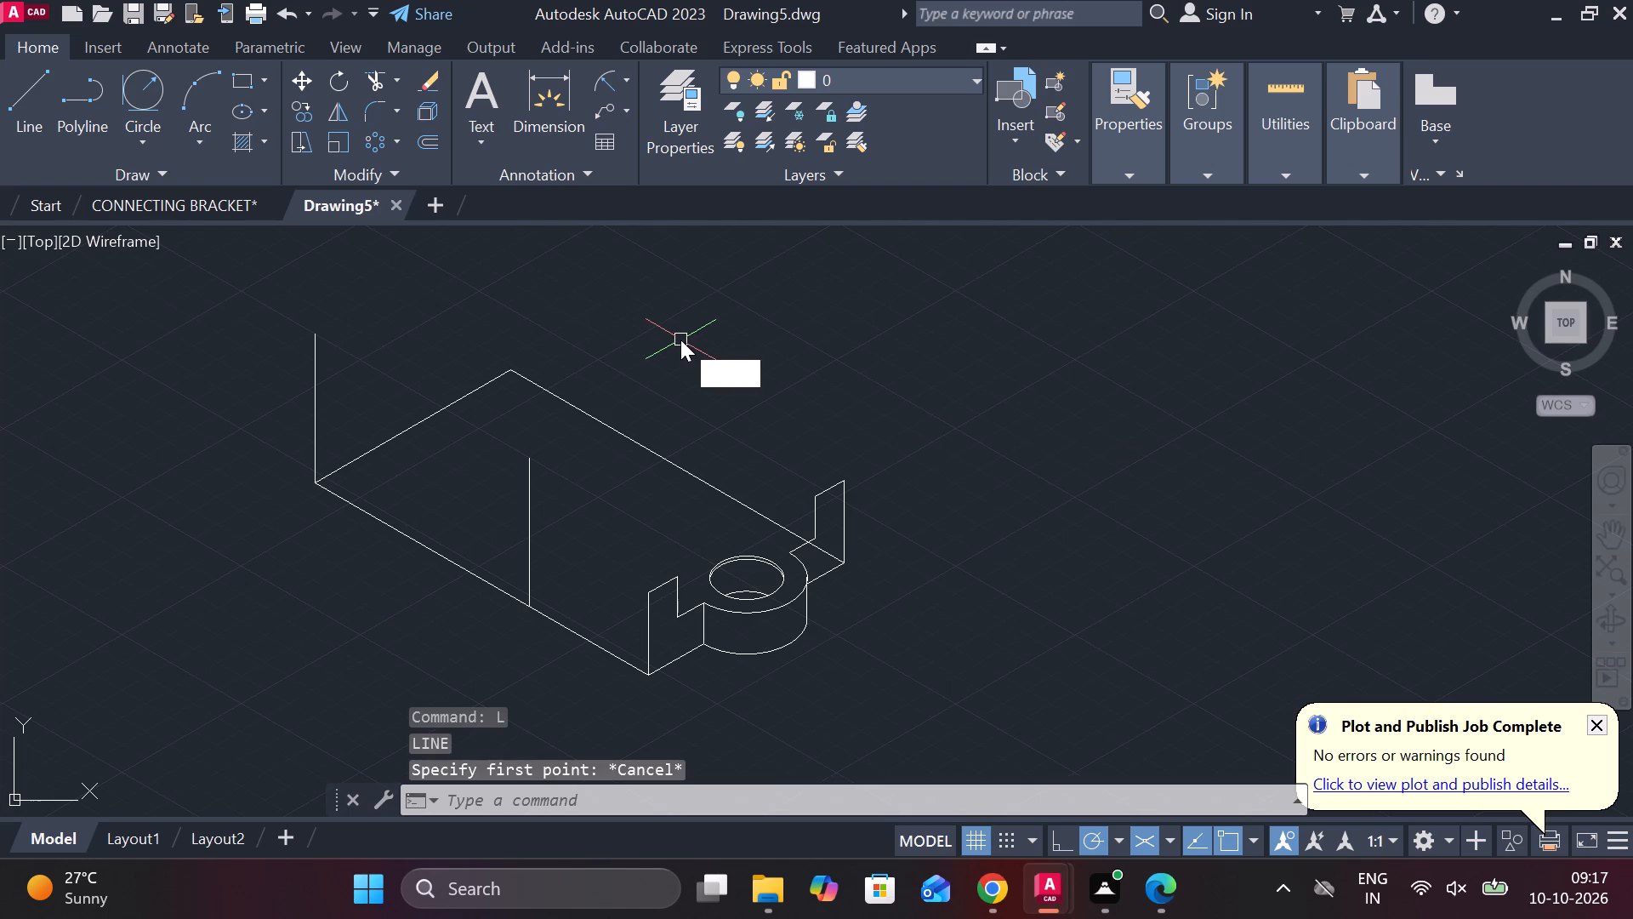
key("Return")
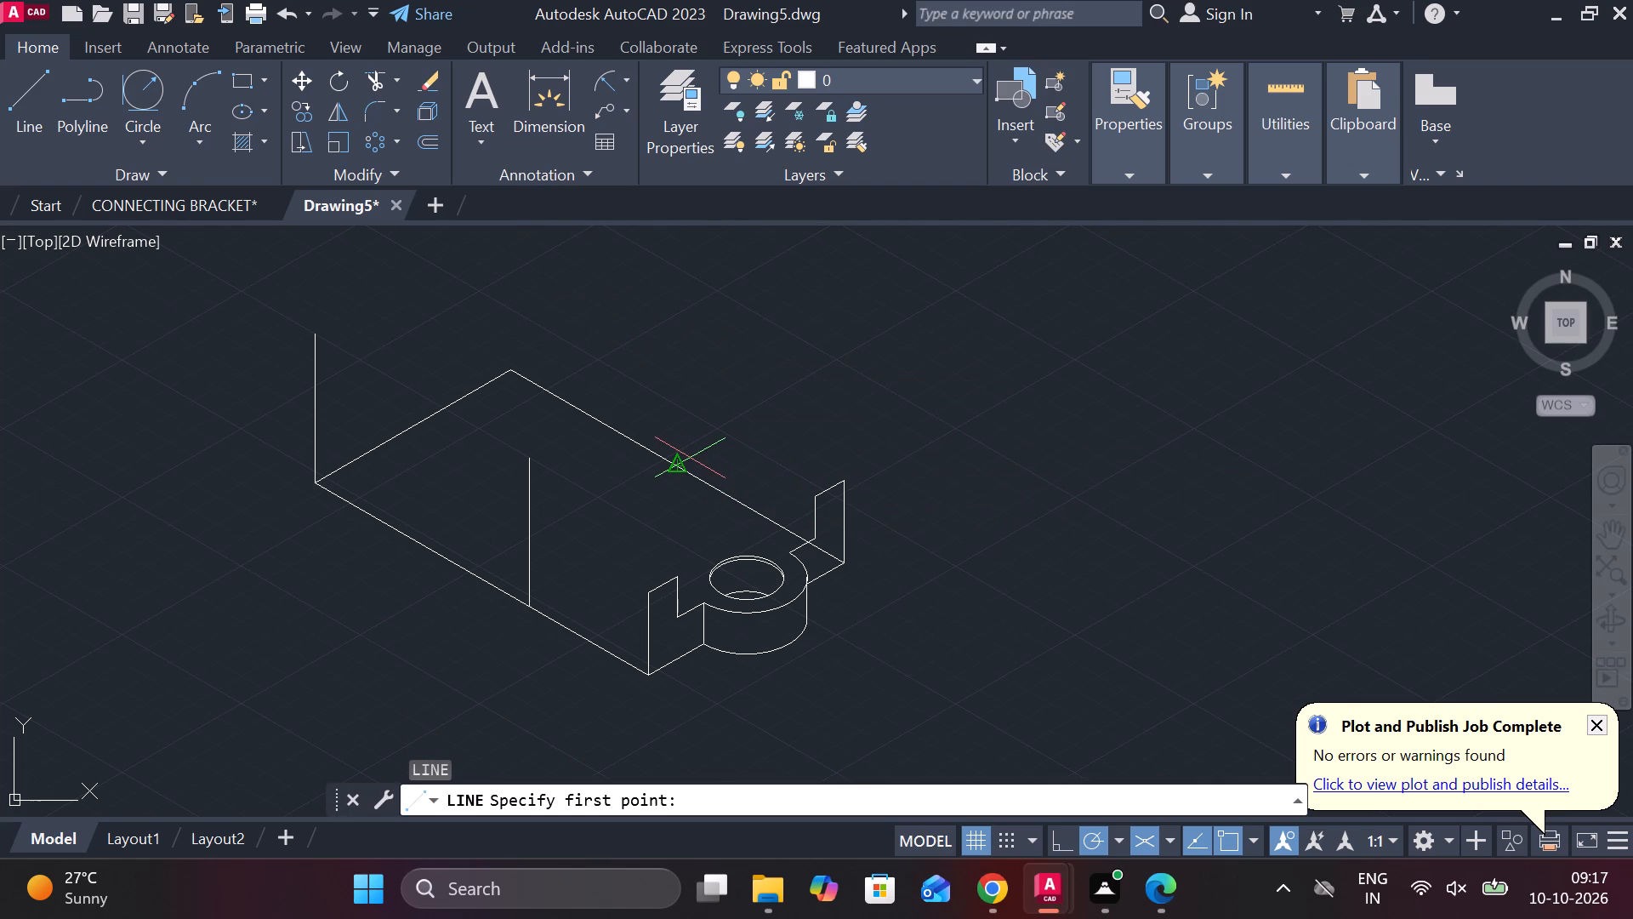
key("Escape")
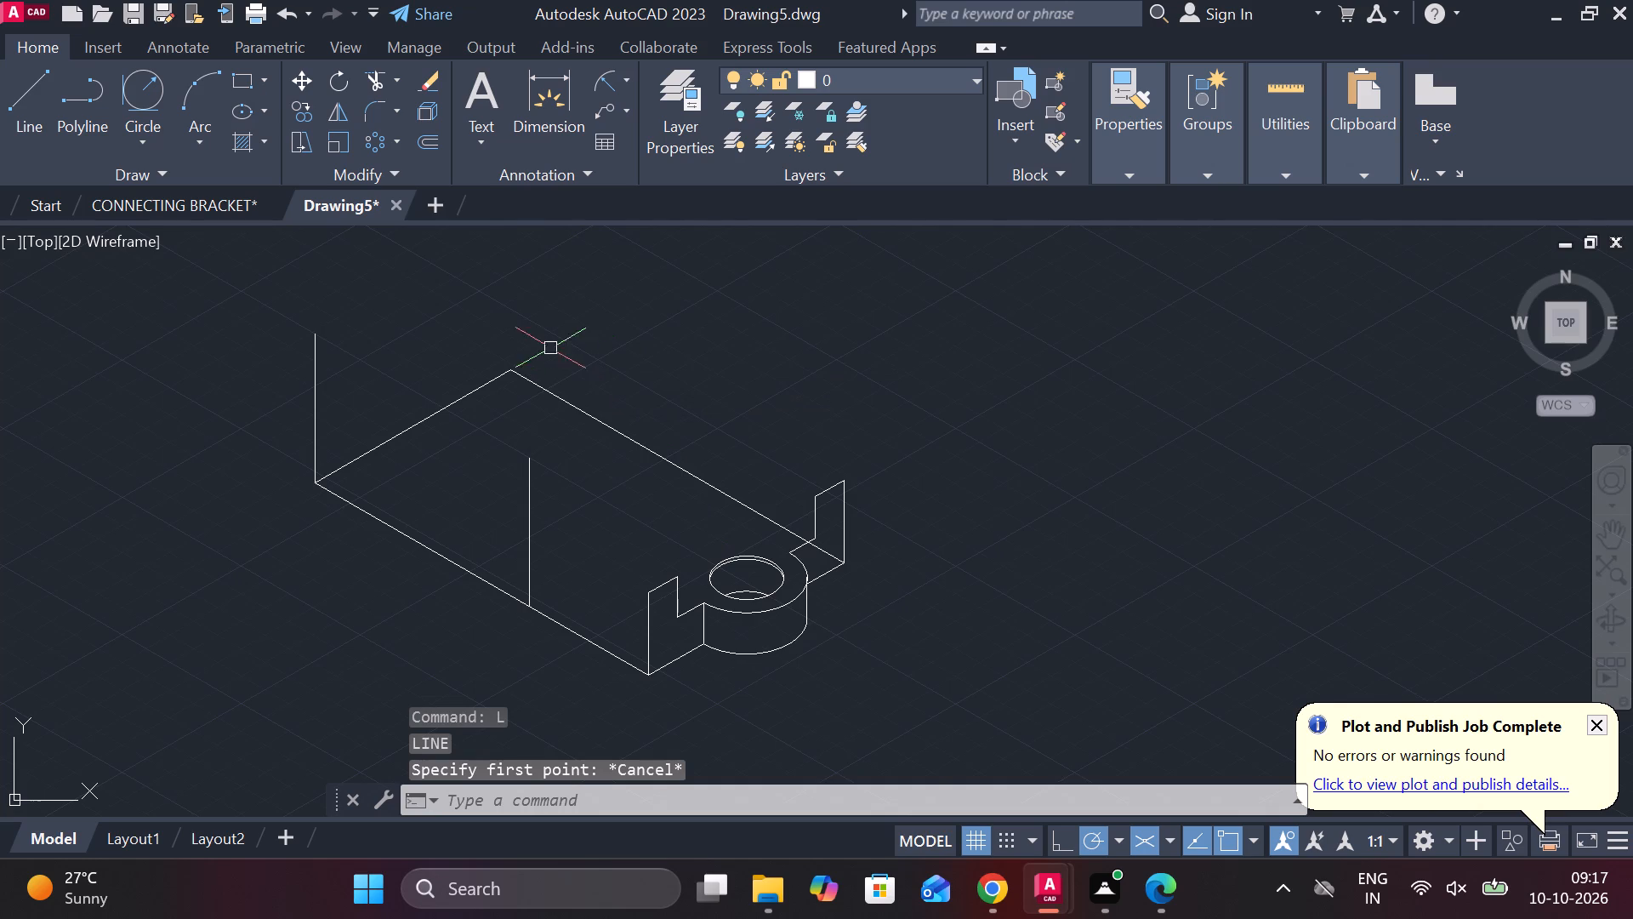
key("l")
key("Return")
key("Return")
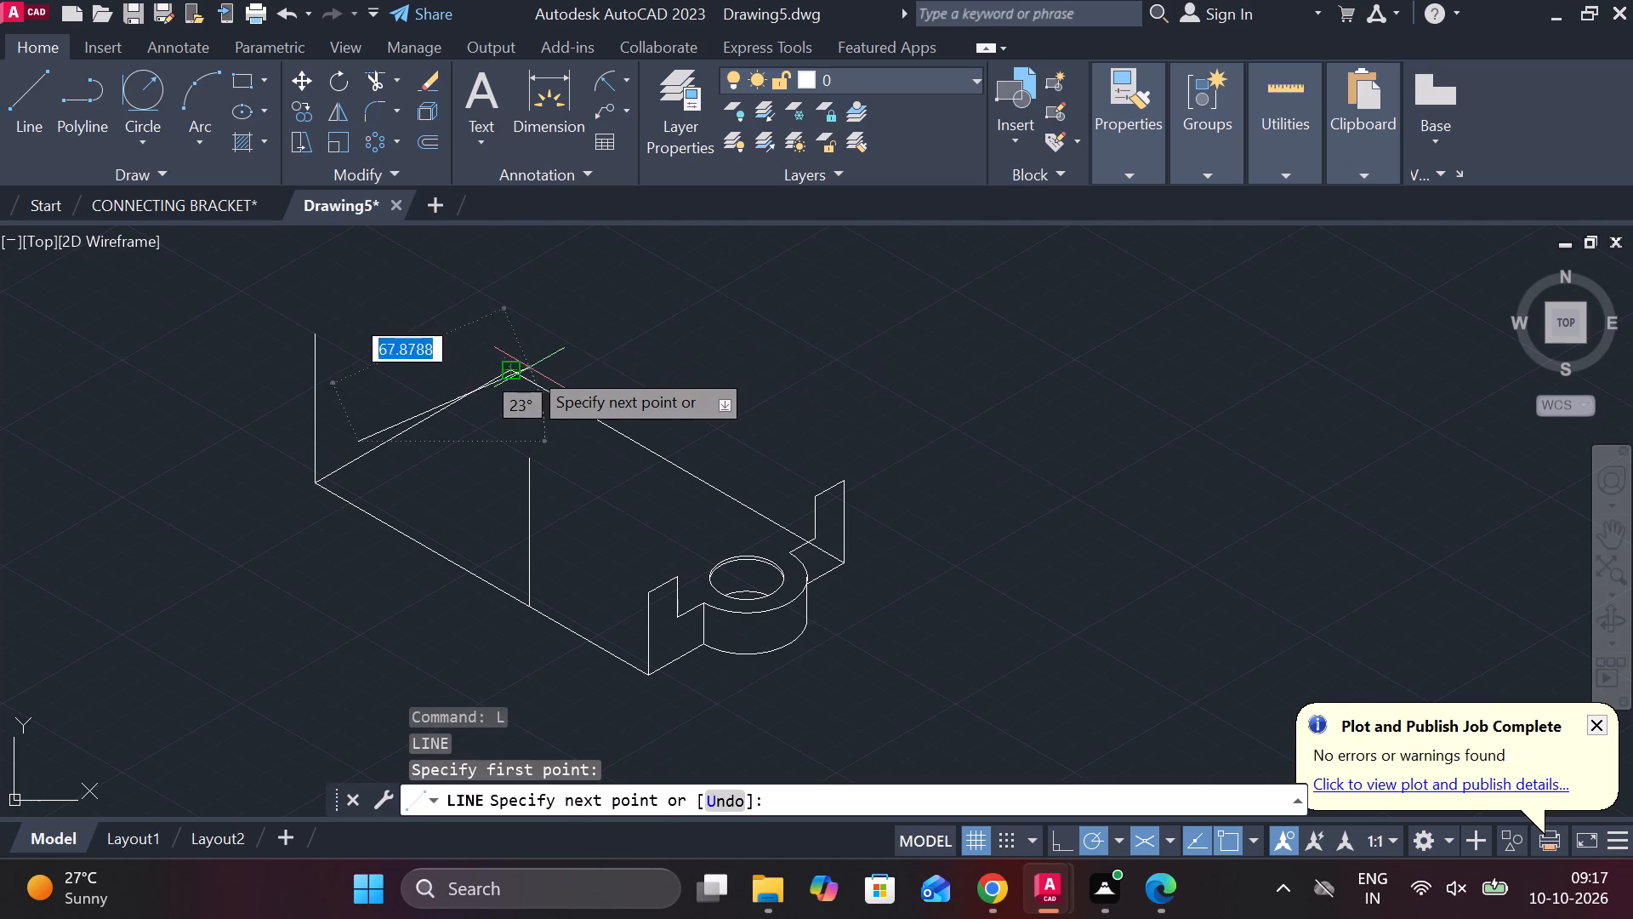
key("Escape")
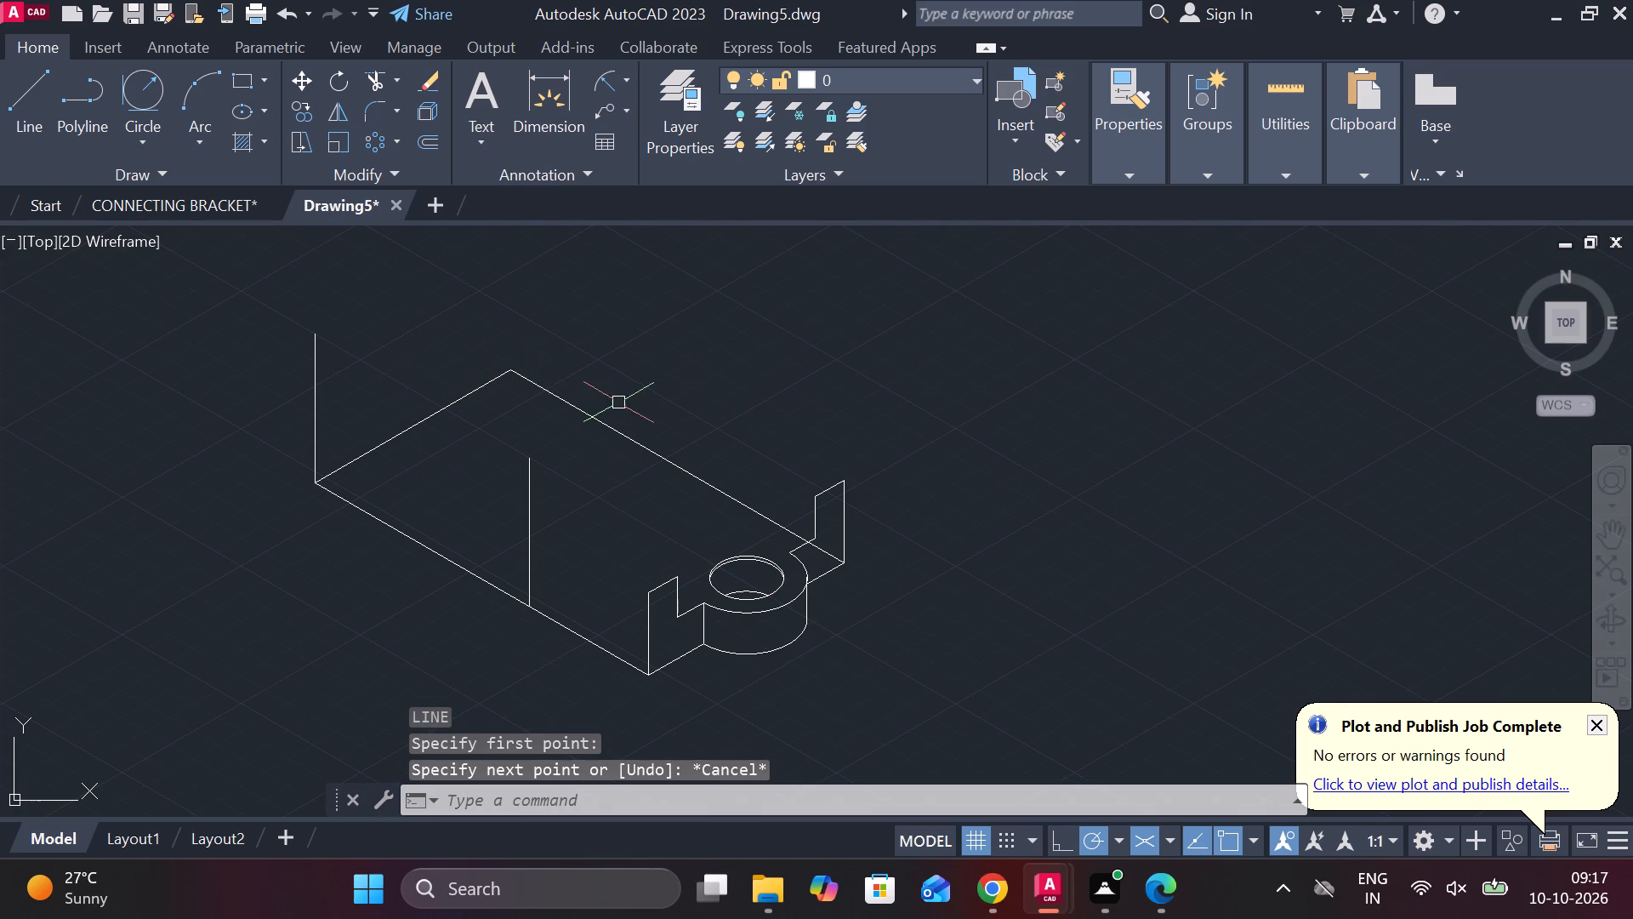
Draw a line about 173 long from the top of the base's front corner vertical, parallel to the long edge, past the far 54 vertical.
middle_click_drag(624, 469, 637, 428)
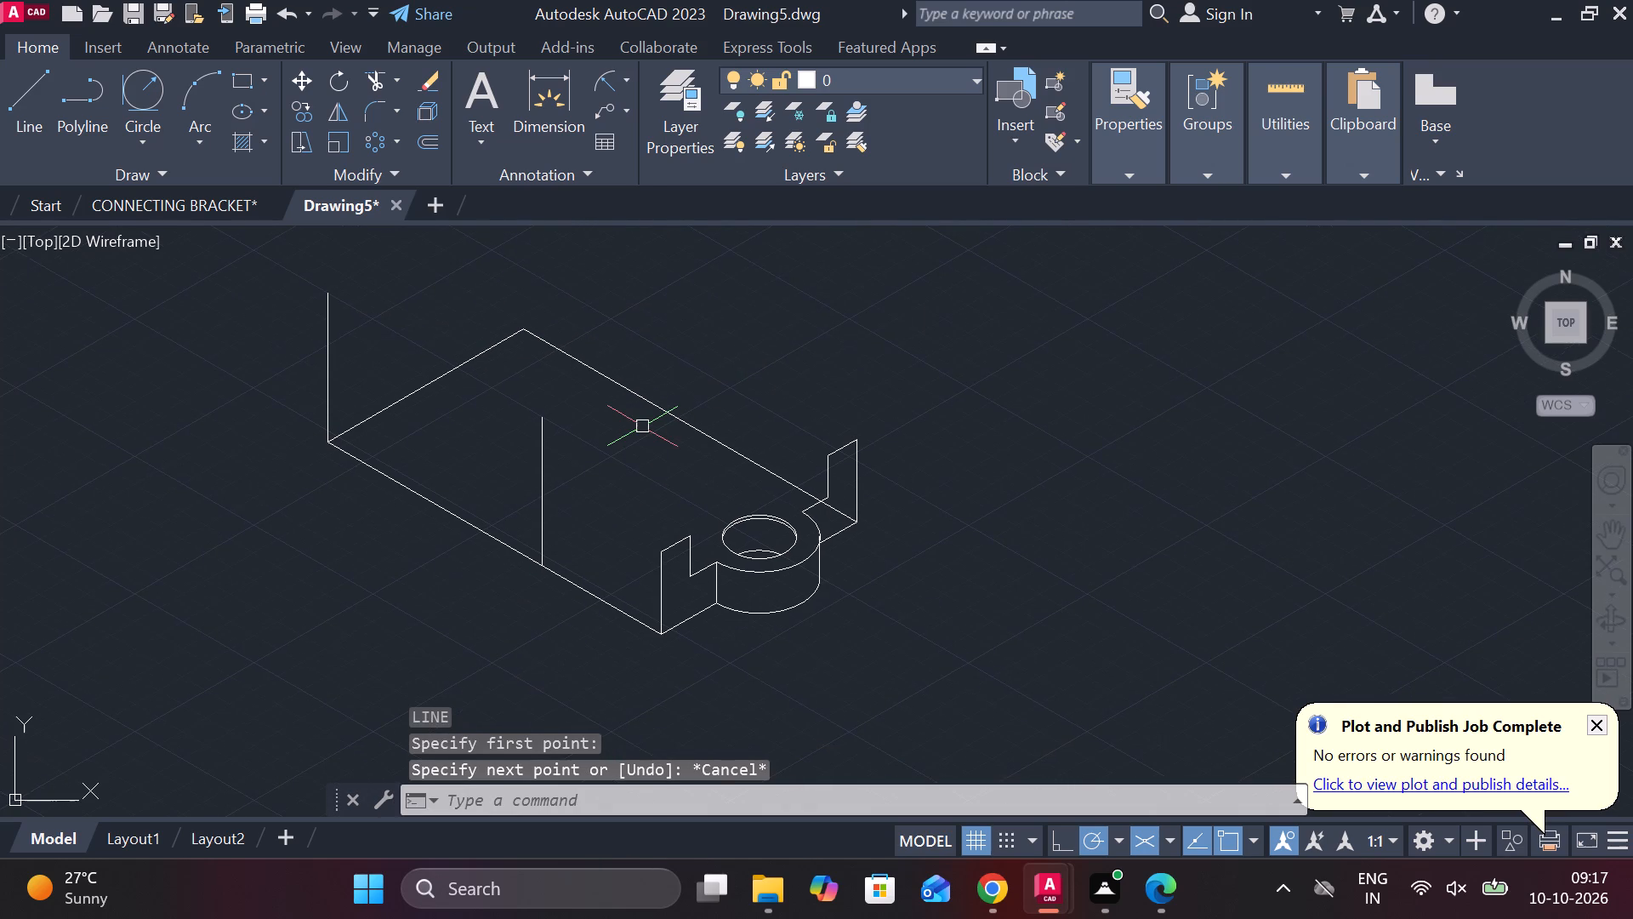
scroll(760, 582, "up", 2)
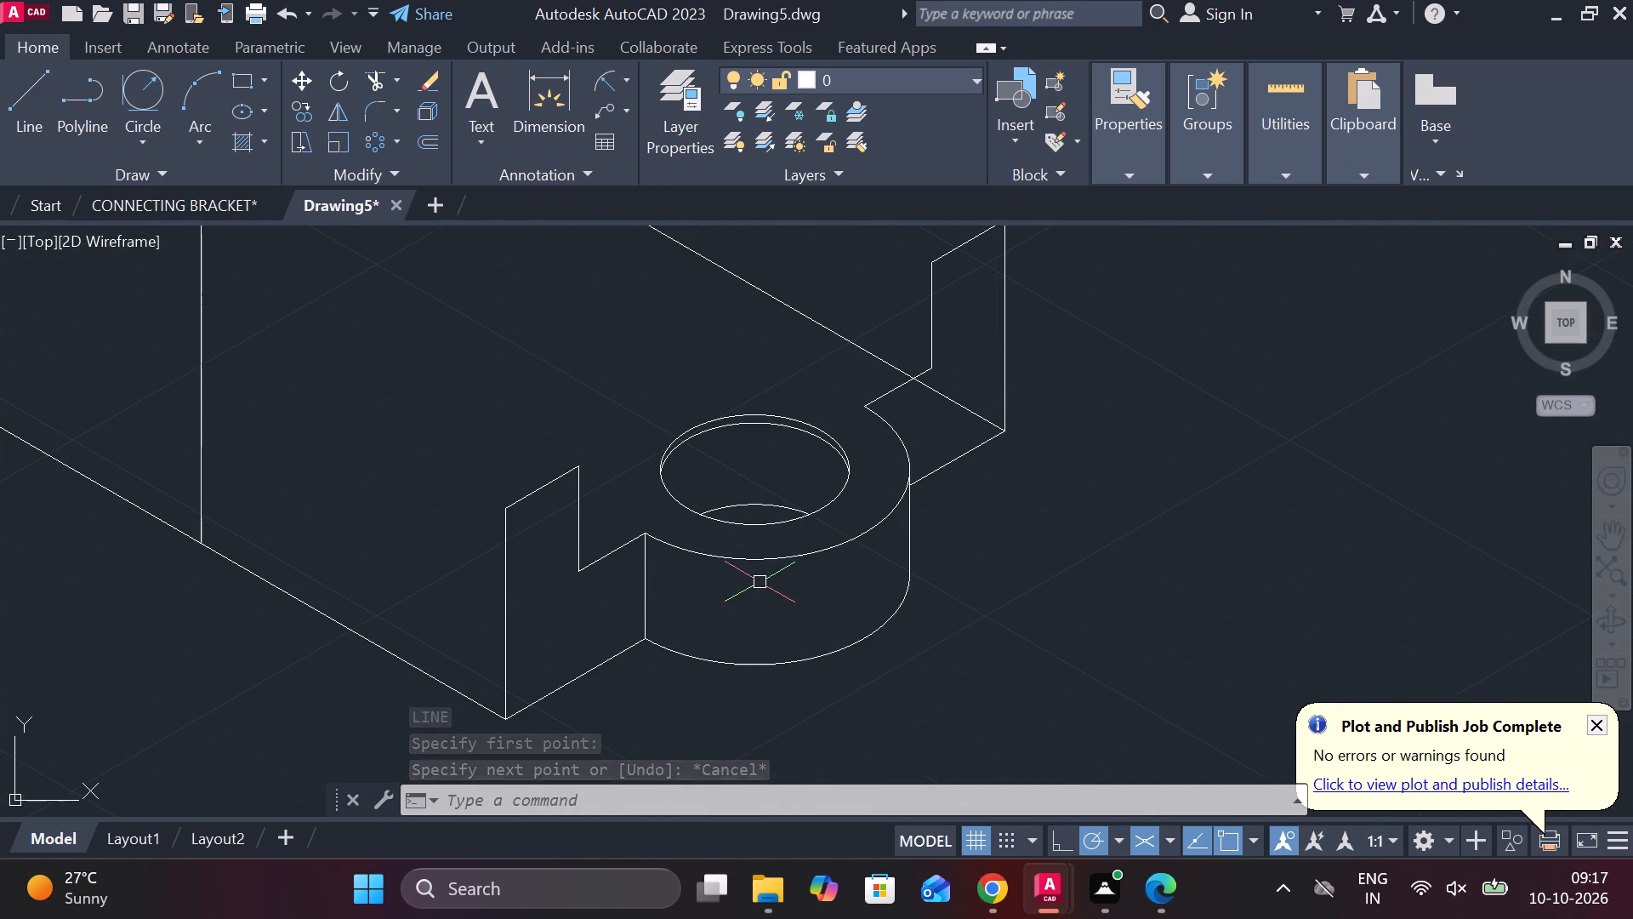
middle_click_drag(622, 482, 661, 414)
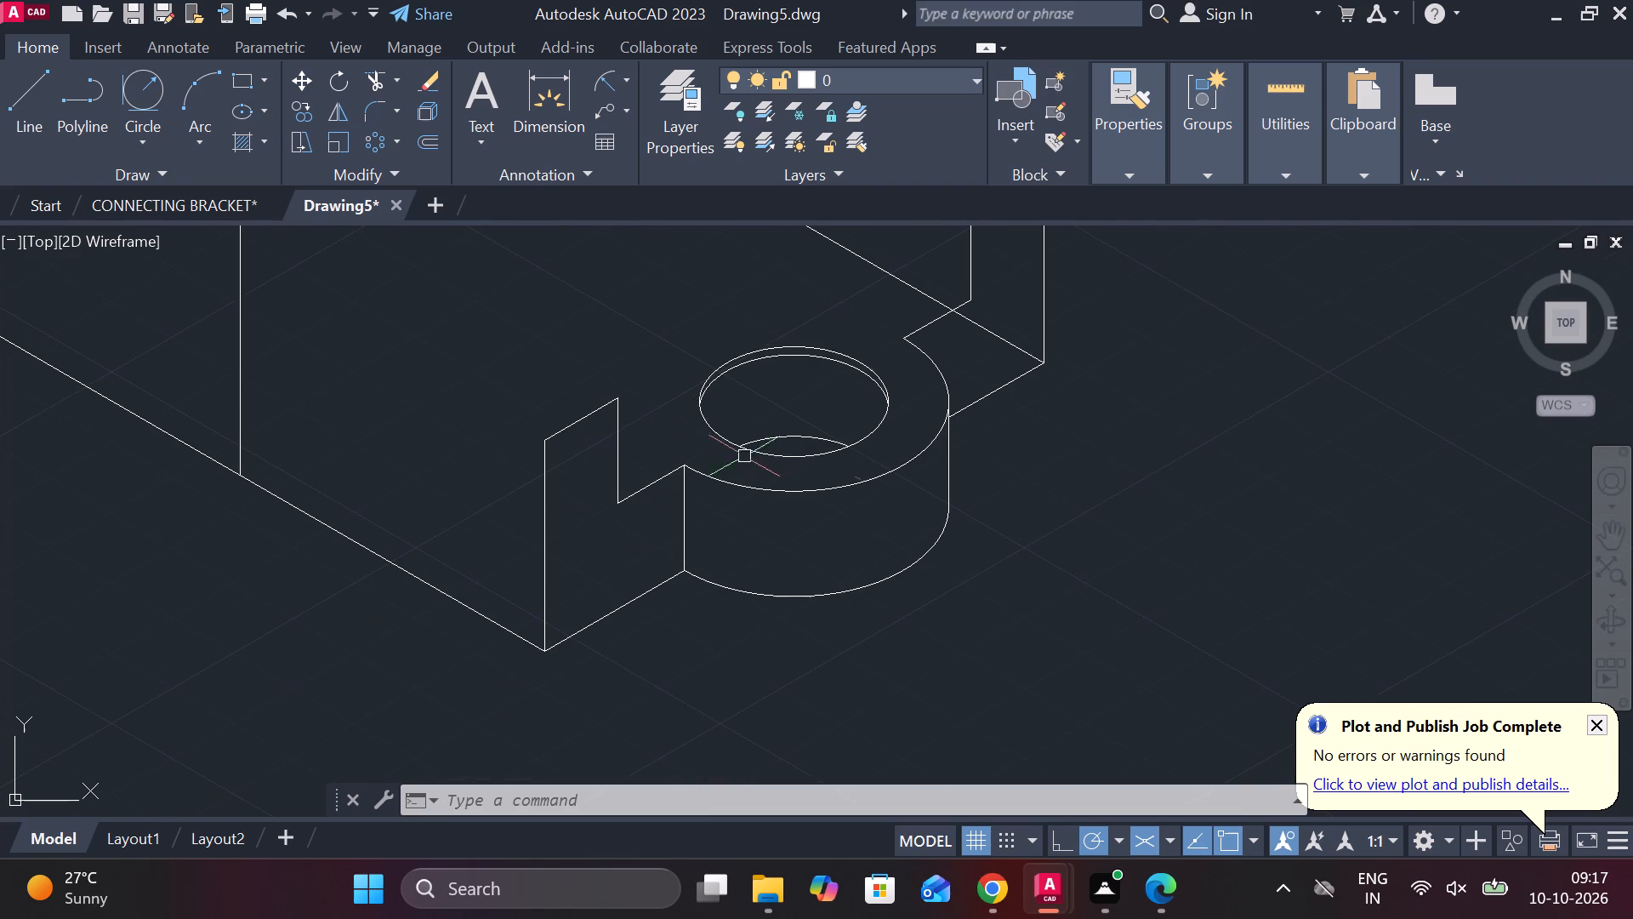
key("l")
key("Return")
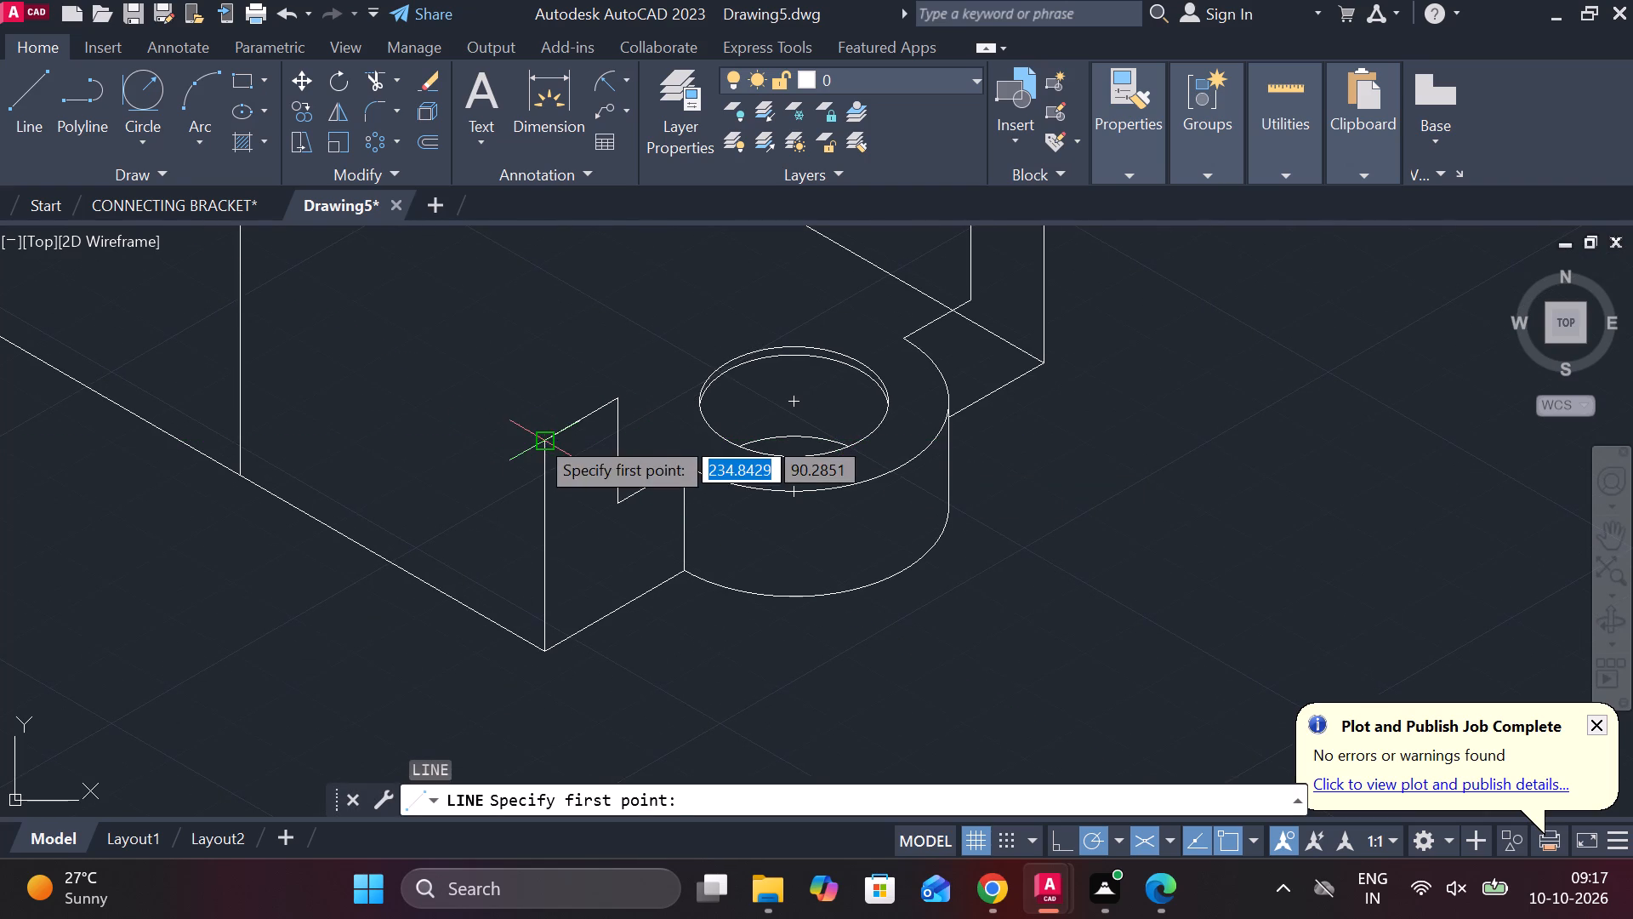
left_click_drag(536, 436, 517, 414)
middle_click_drag(276, 303, 399, 432)
scroll(209, 288, "down", 1)
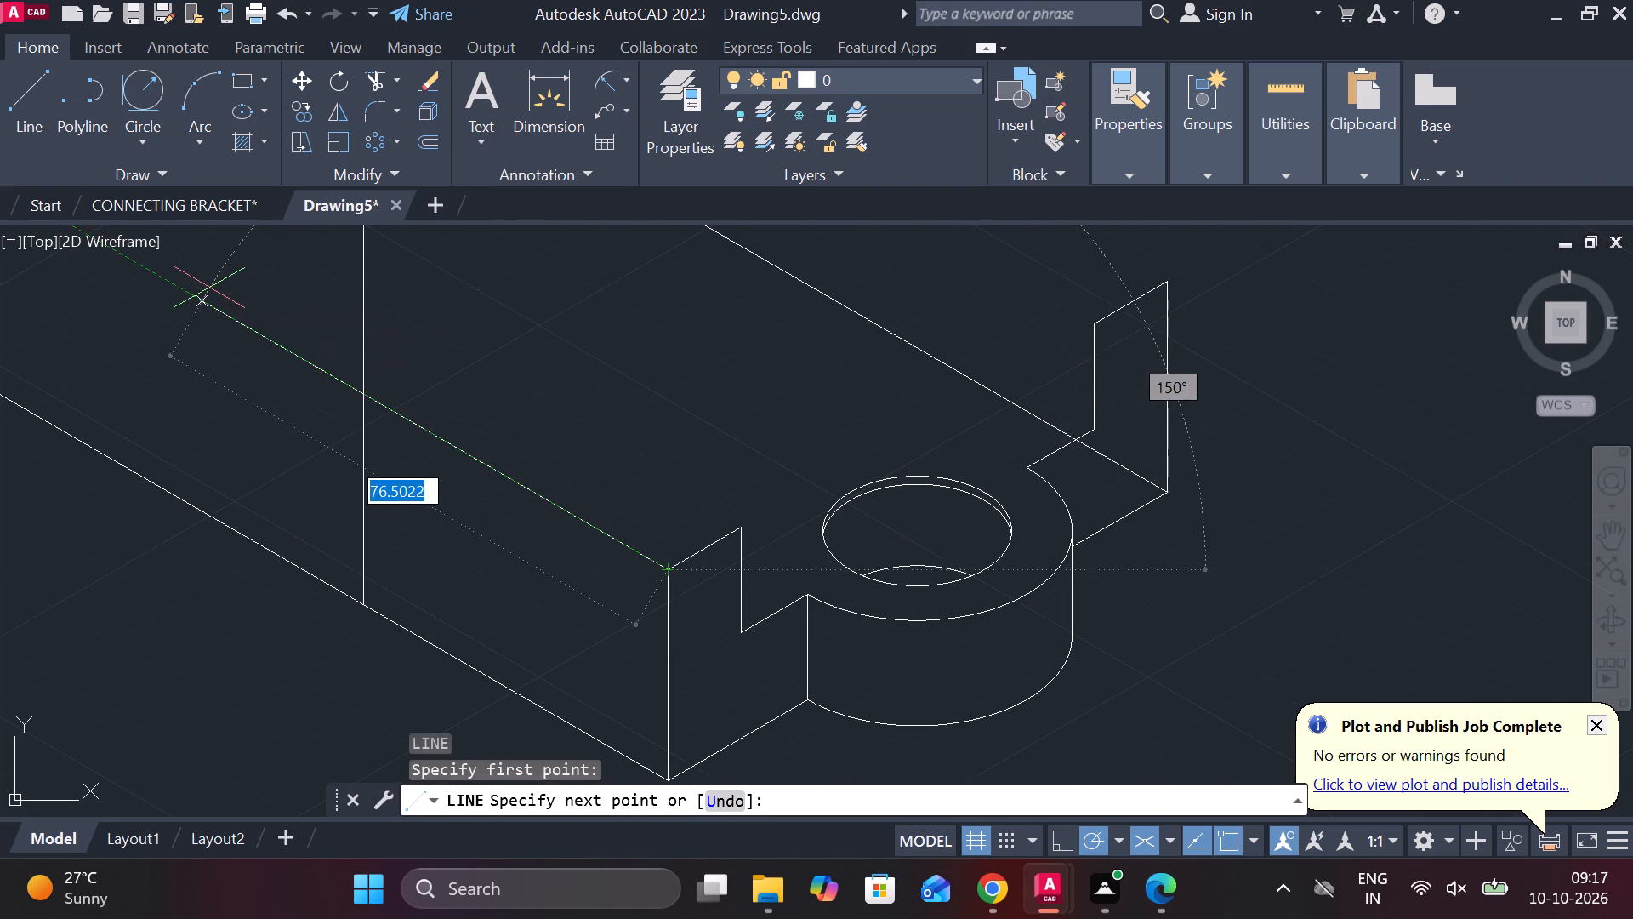
middle_click_drag(209, 288, 354, 459)
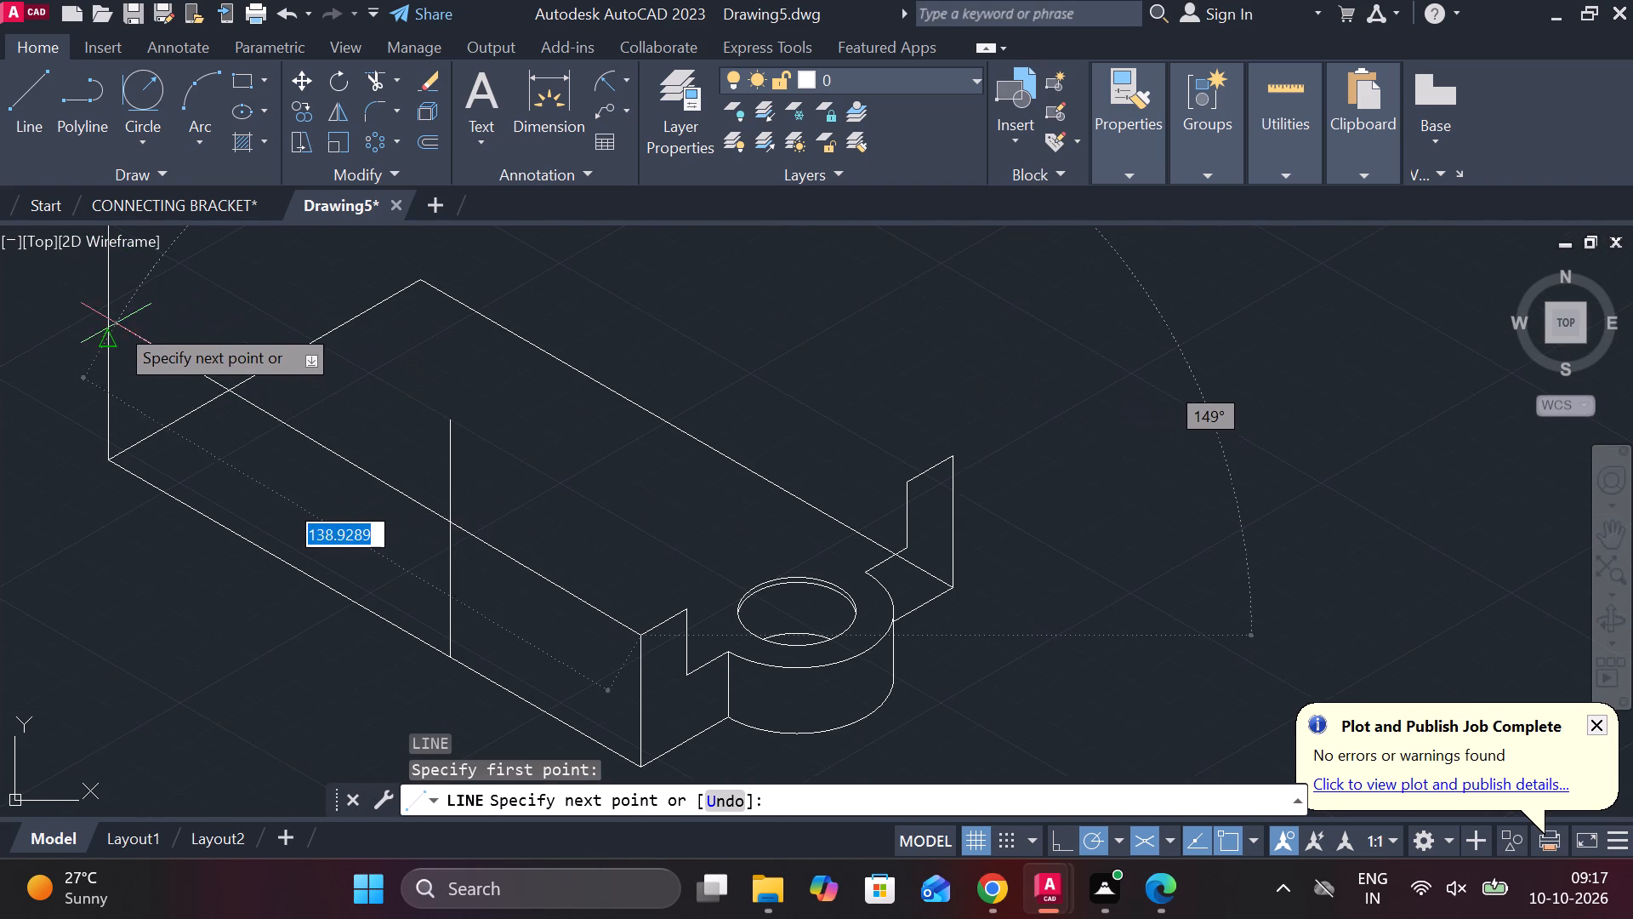
middle_click_drag(60, 300, 174, 362)
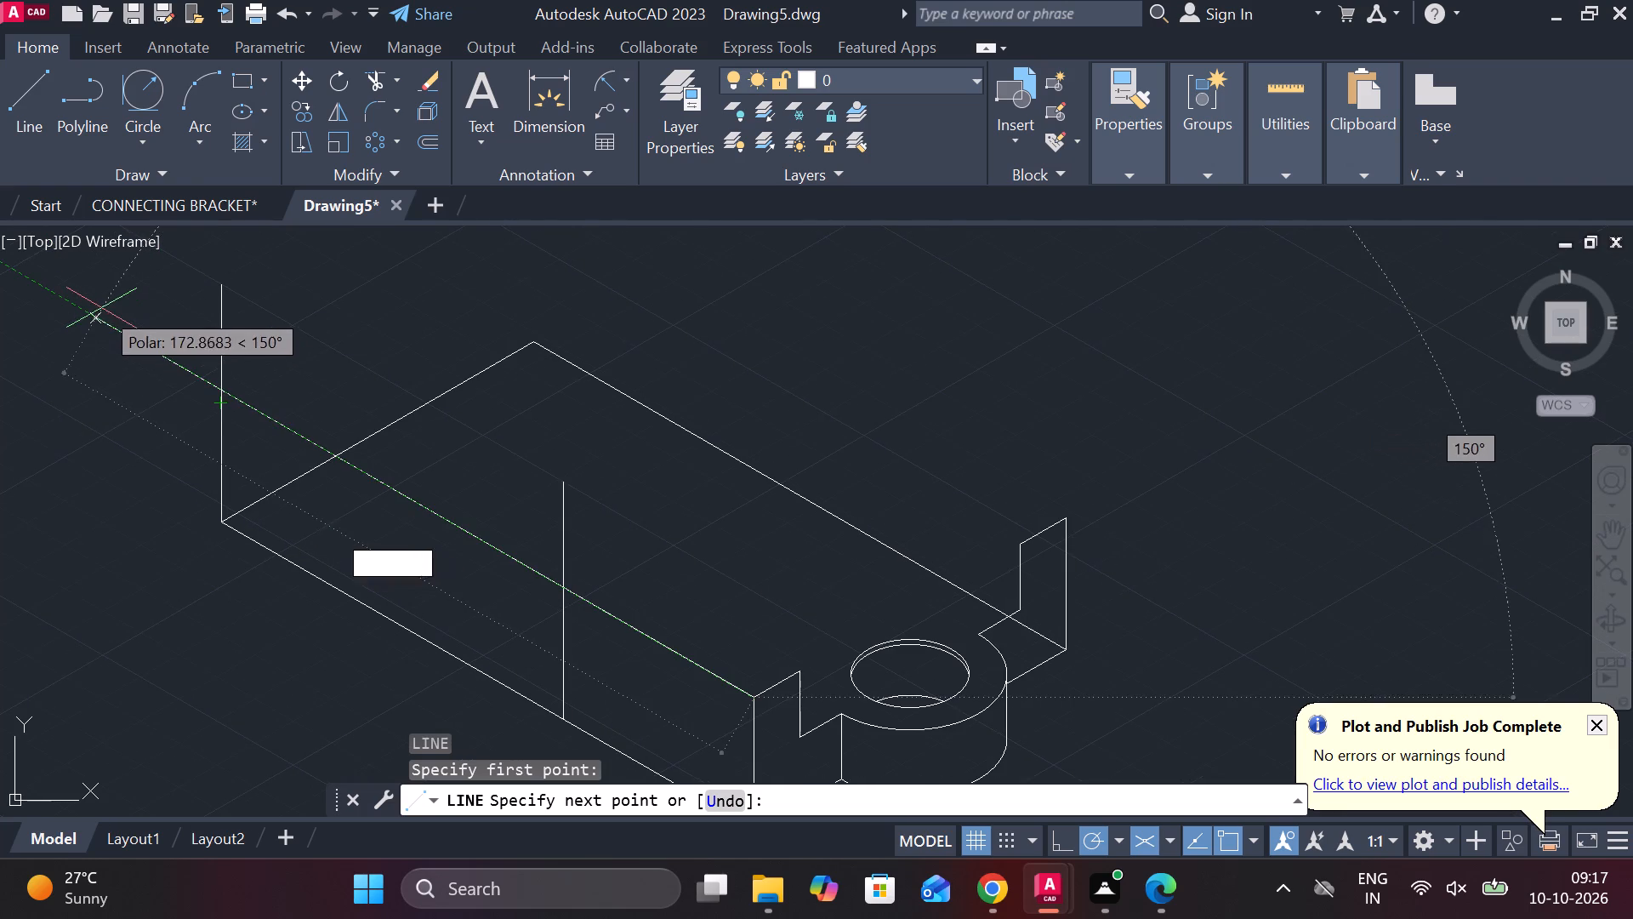
left_click(101, 308)
key("Escape")
middle_click_drag(101, 308, 79, 309)
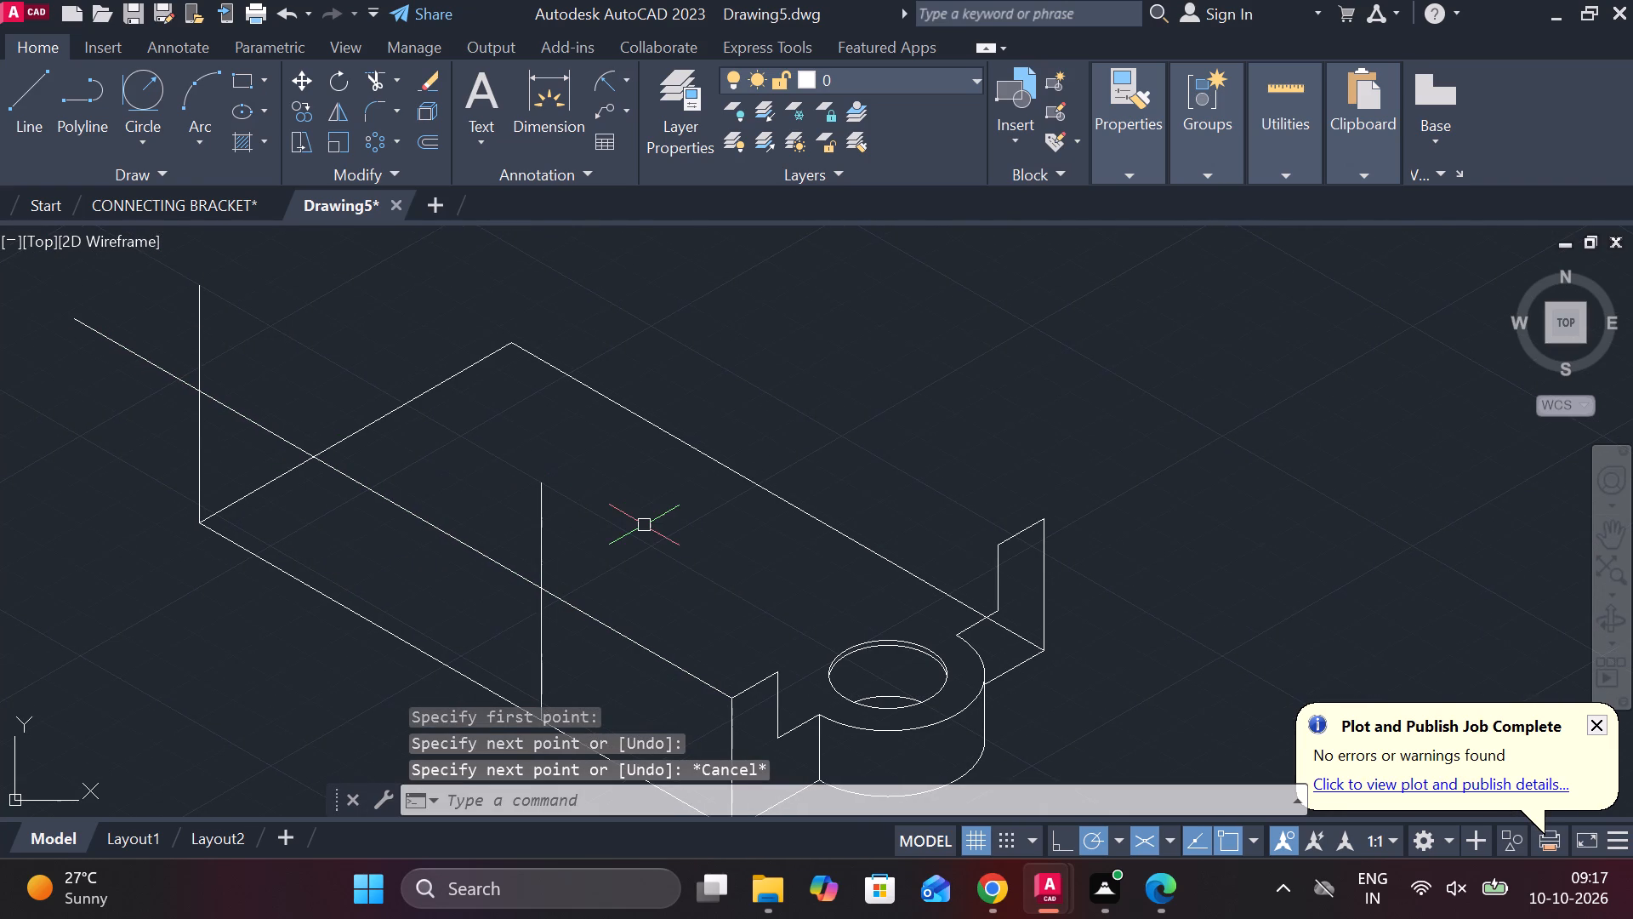
Draw a second line parallel to the long edge from the inner top corner of the front upright, extending past the far 54 vertical.
key("l")
key("Return")
middle_click_drag(794, 640, 746, 574)
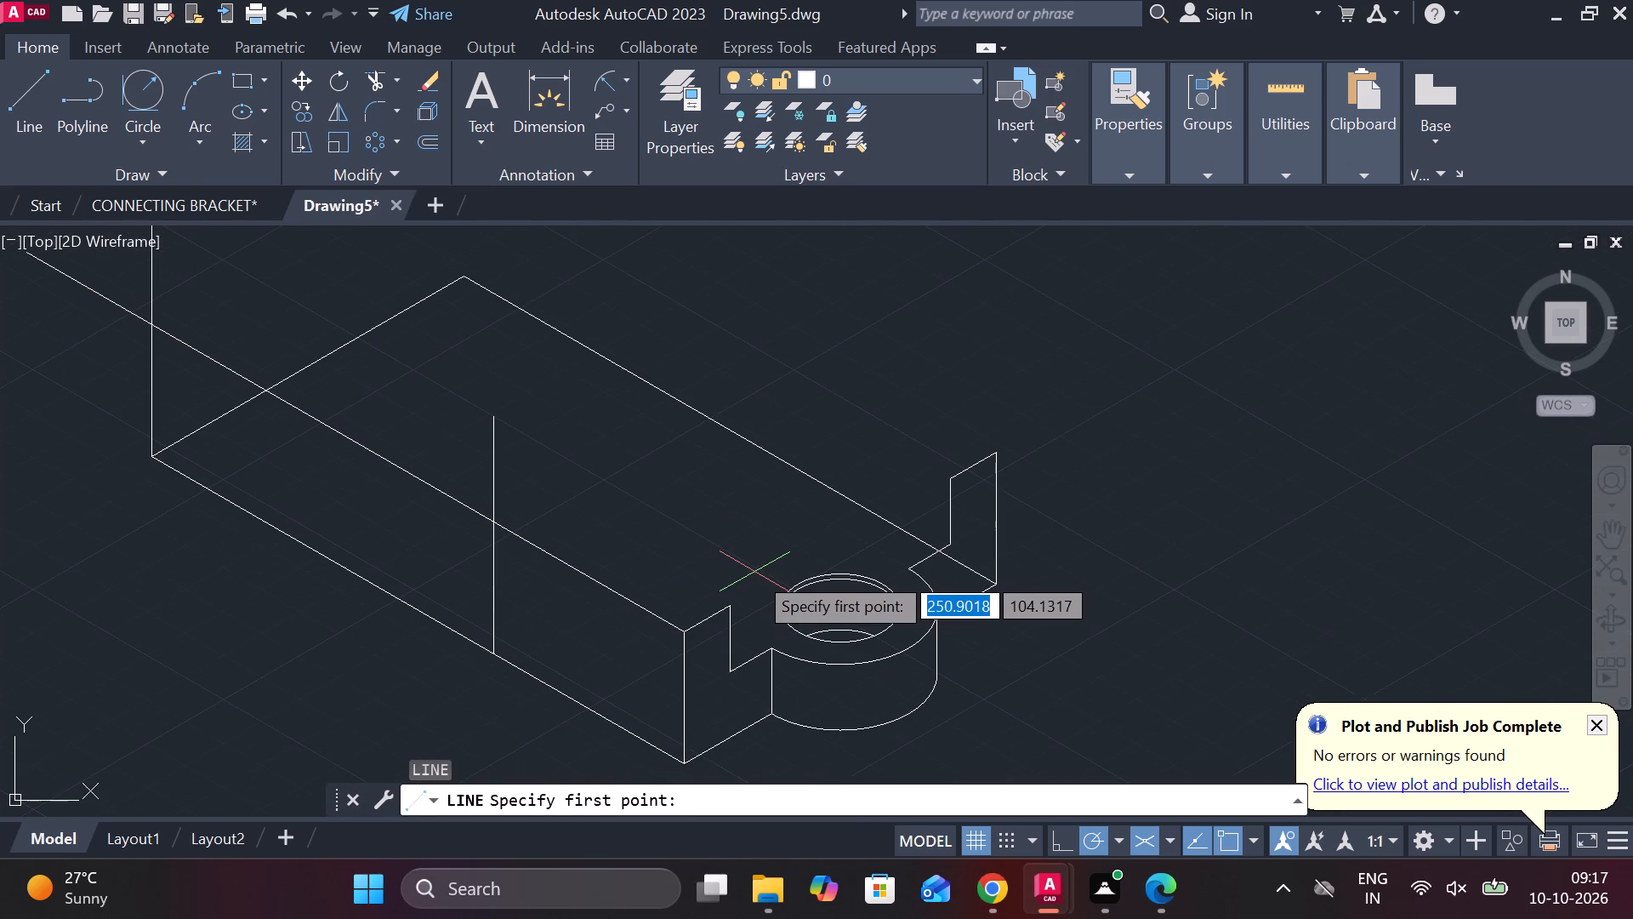
key("l")
key("Return")
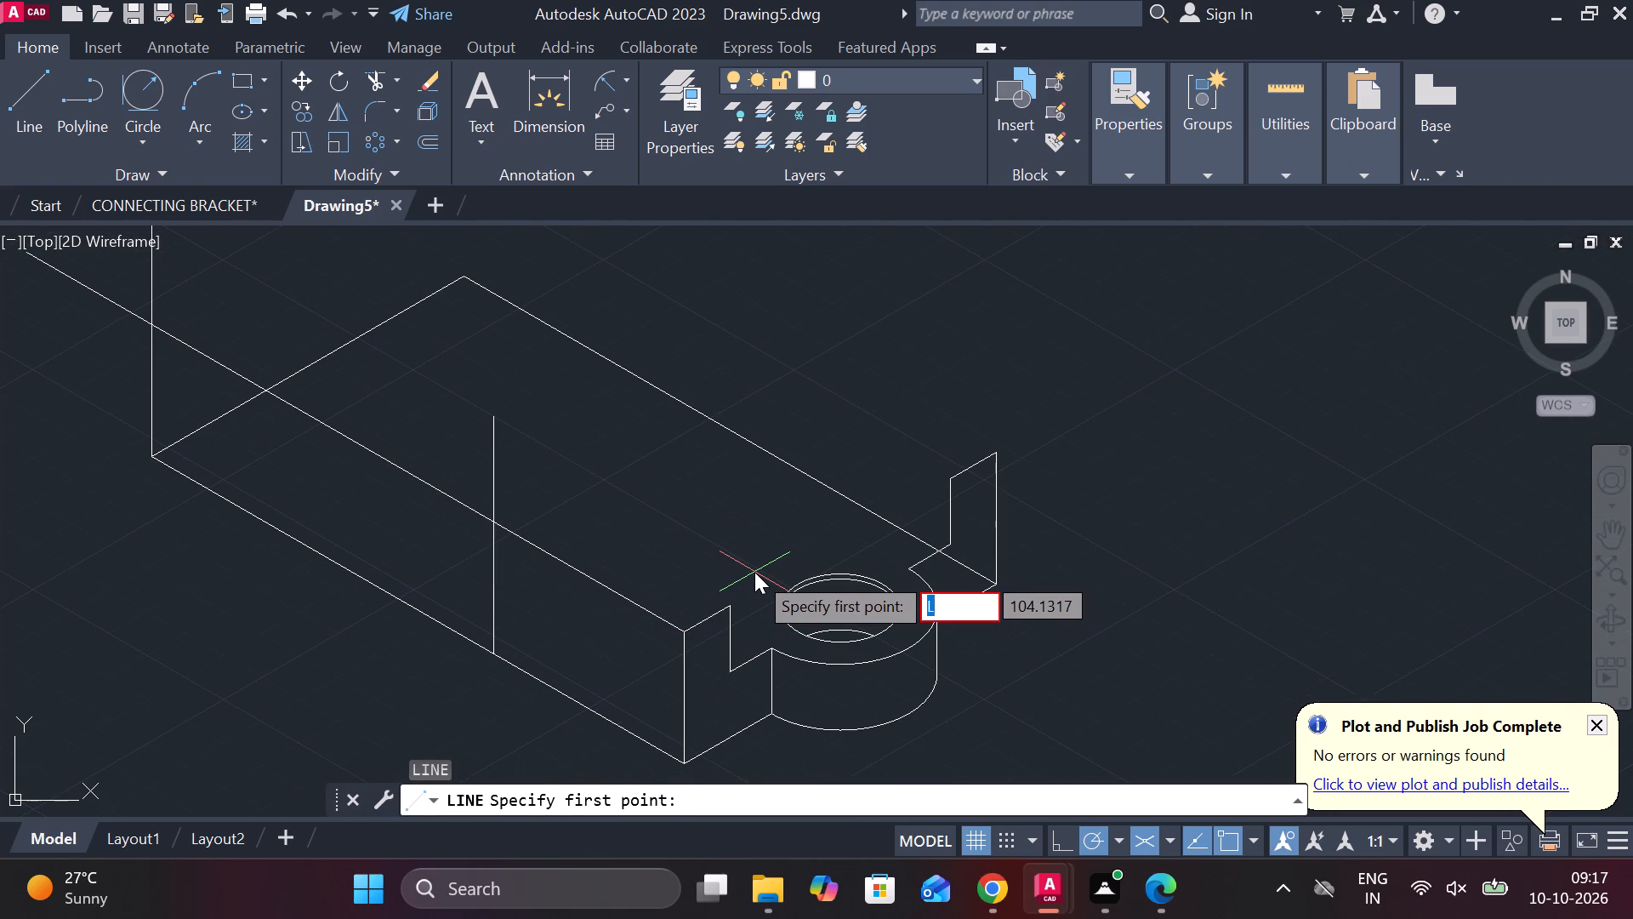
key("Escape")
key("l")
key("Return")
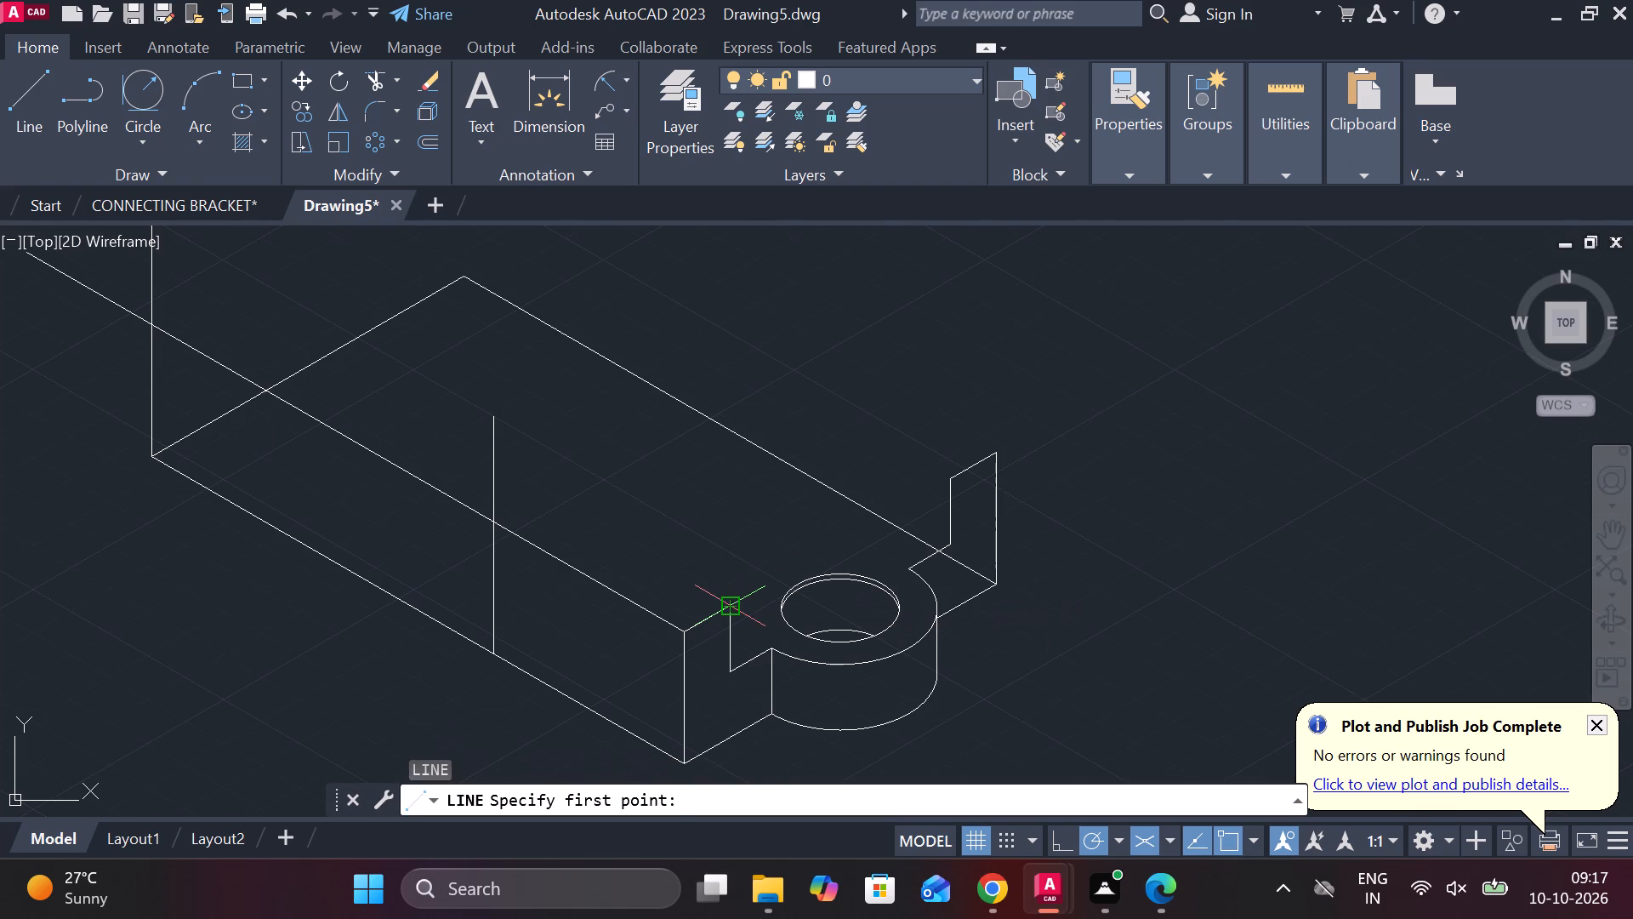
left_click(734, 603)
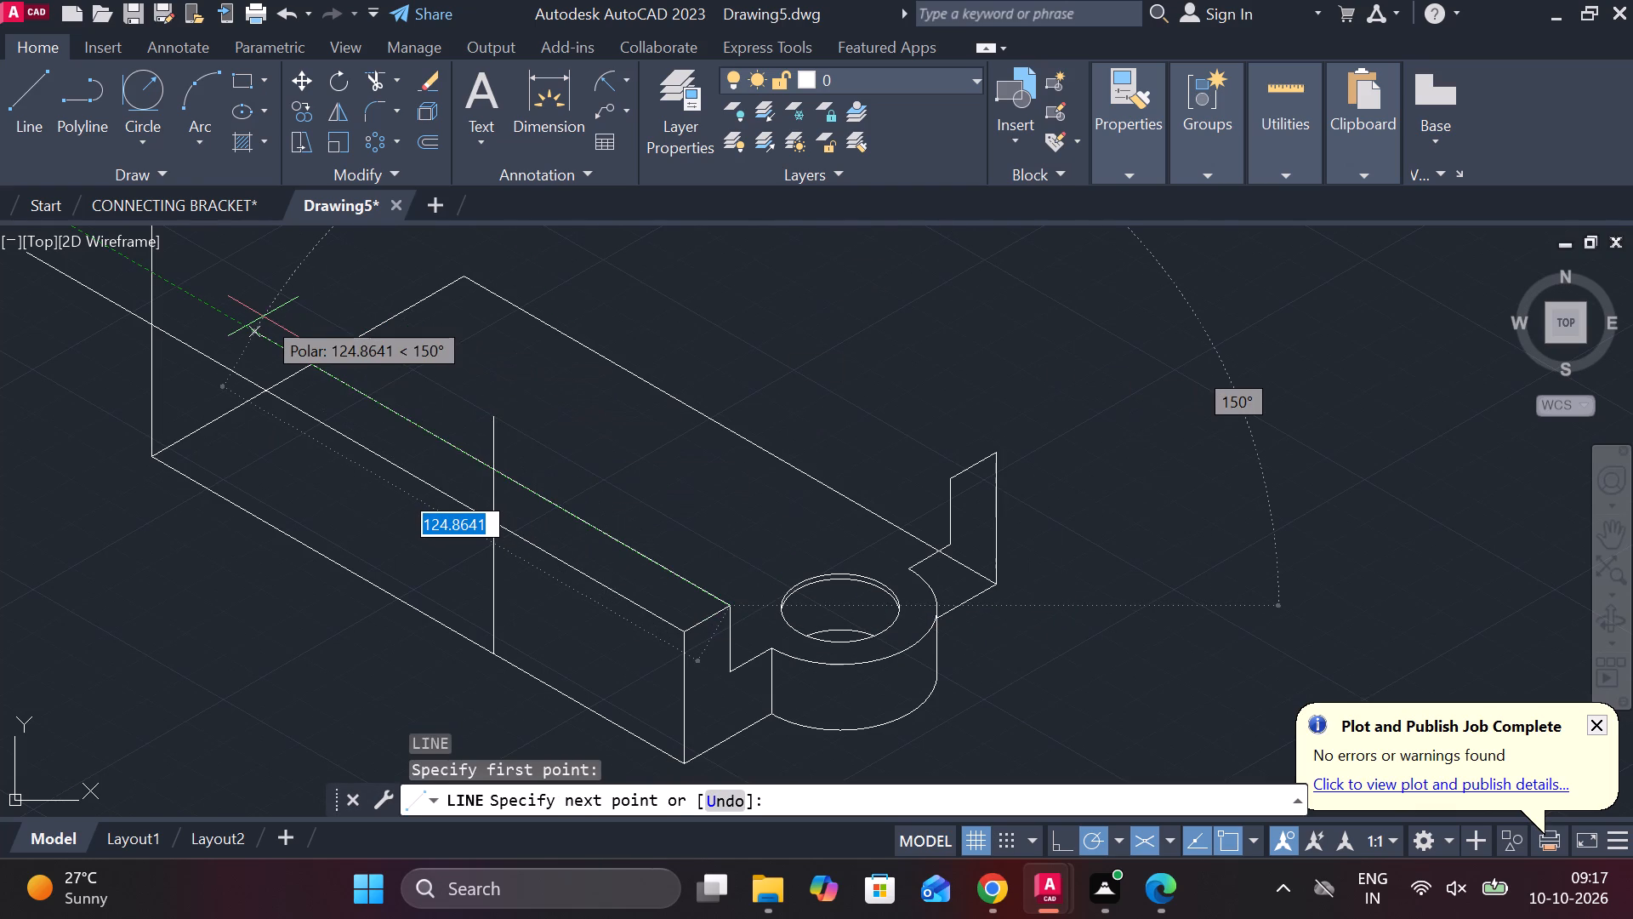
middle_click_drag(263, 317, 447, 475)
left_click(230, 347)
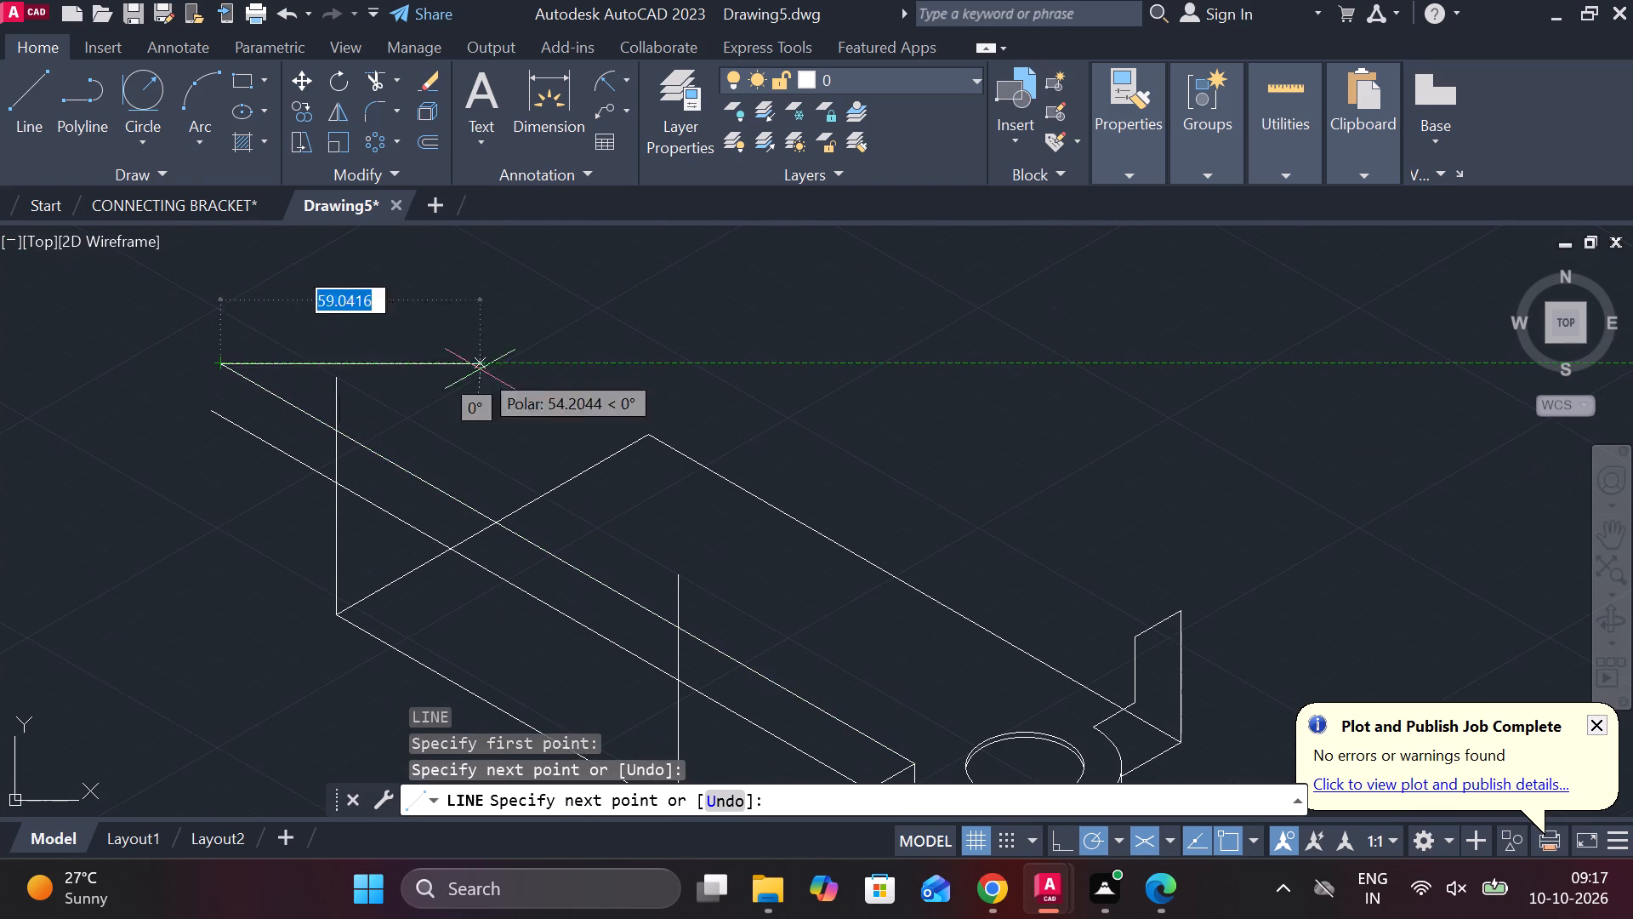
key("Escape")
Draw an 18 segment from the top of the far 54 vertical parallel to the long edge, continuing straight down past the two long lines.
middle_click_drag(629, 393, 561, 258)
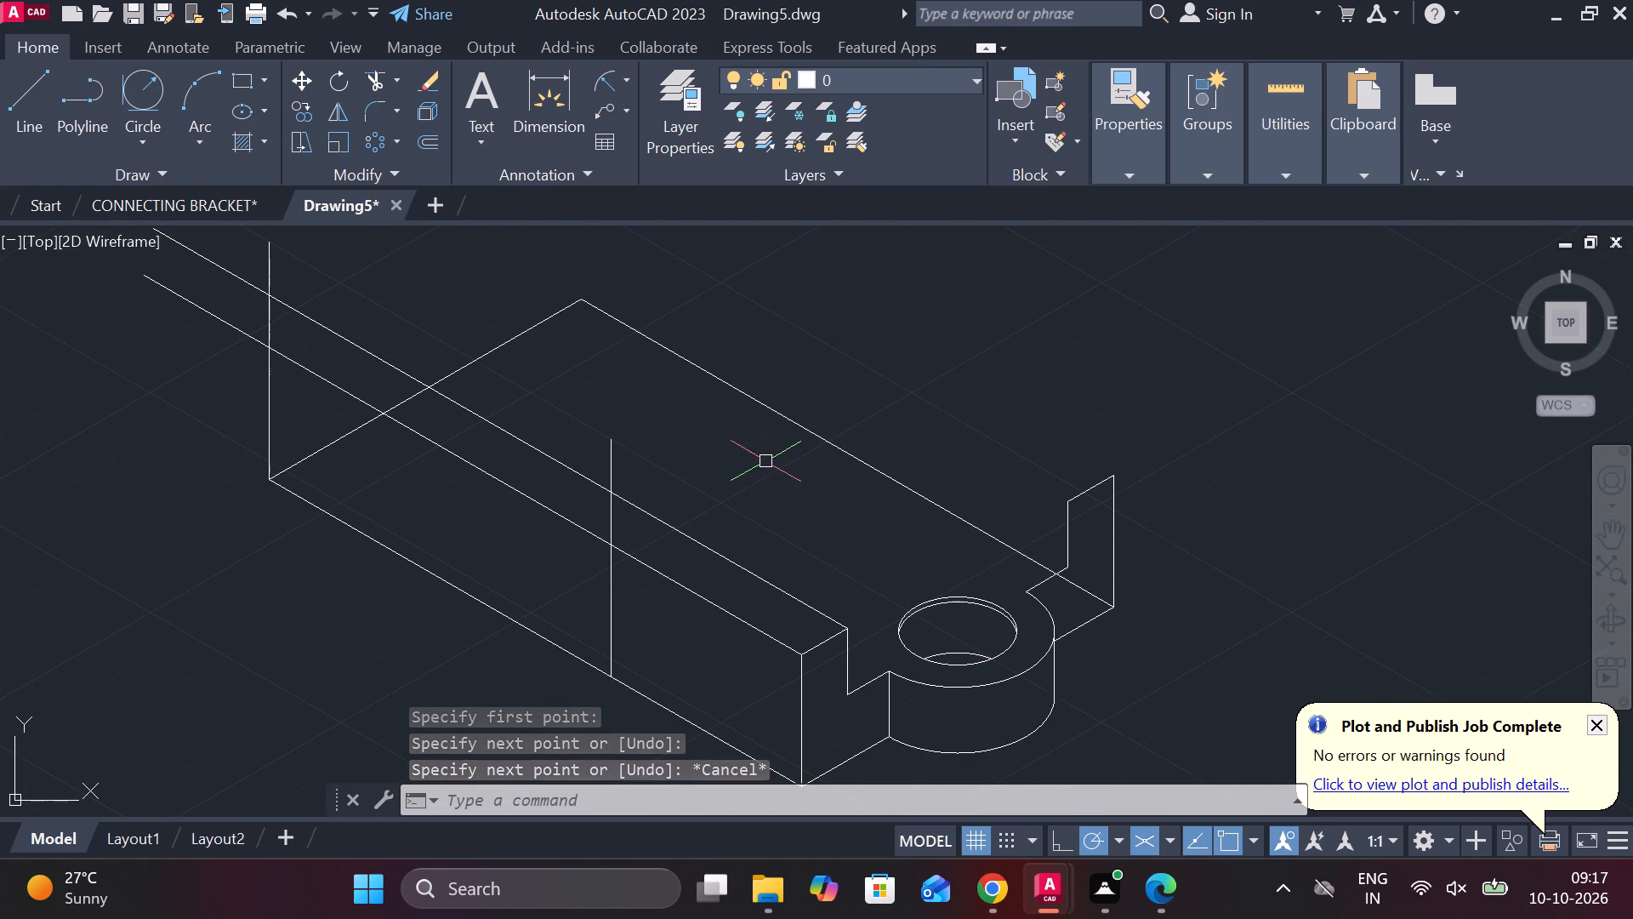
middle_click_drag(746, 468, 754, 383)
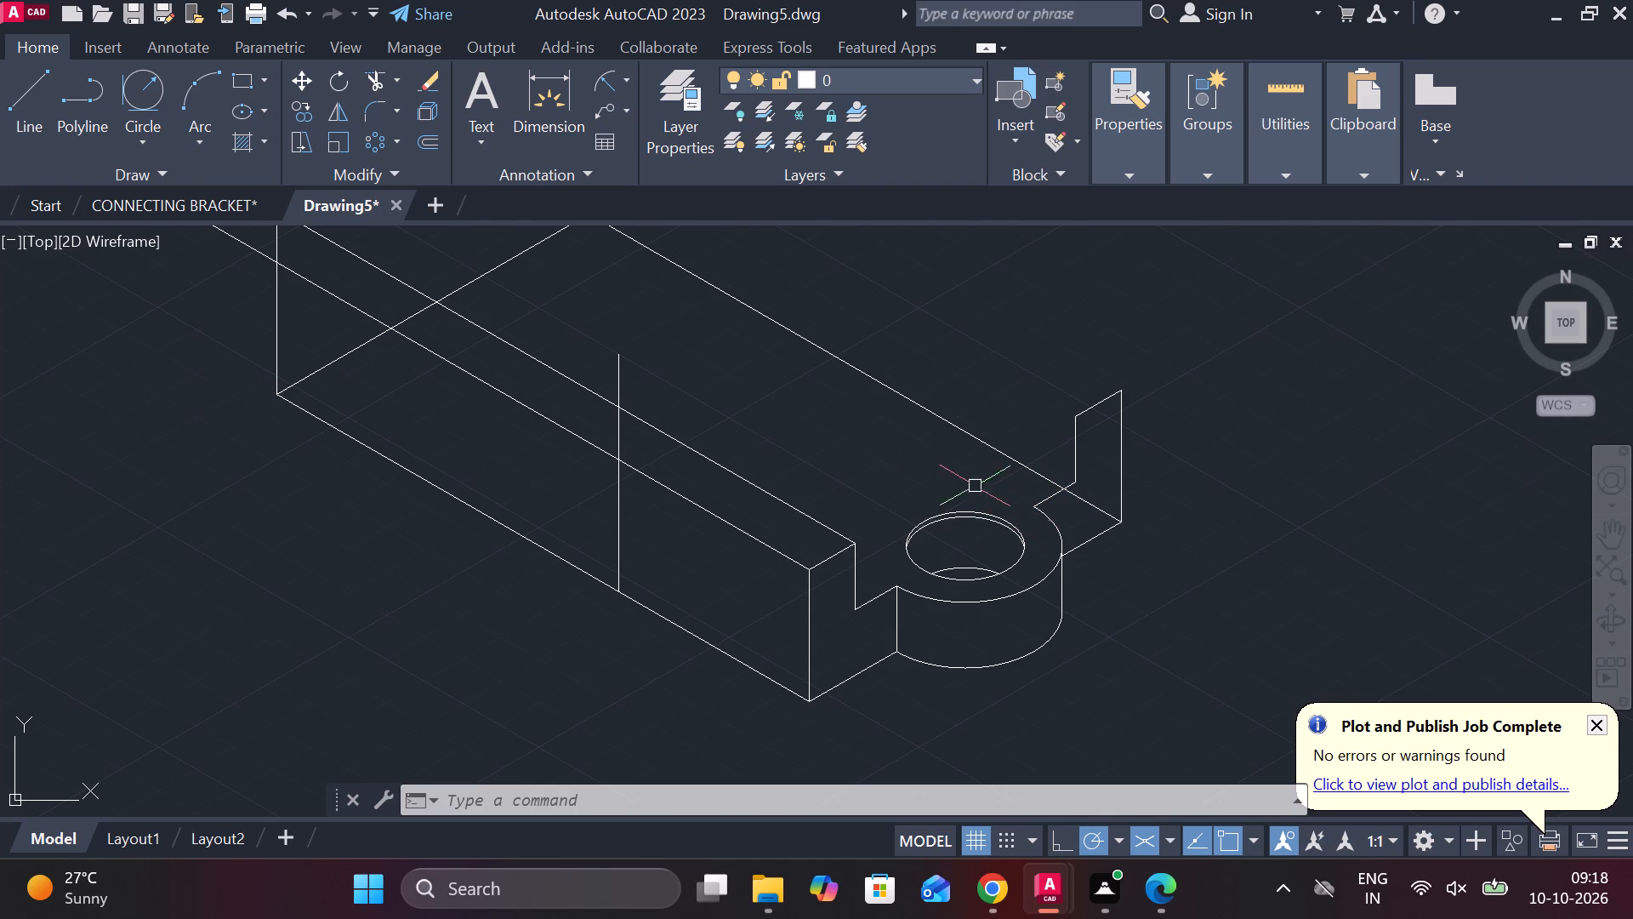
scroll(868, 420, "down", 1)
middle_click_drag(857, 419, 924, 468)
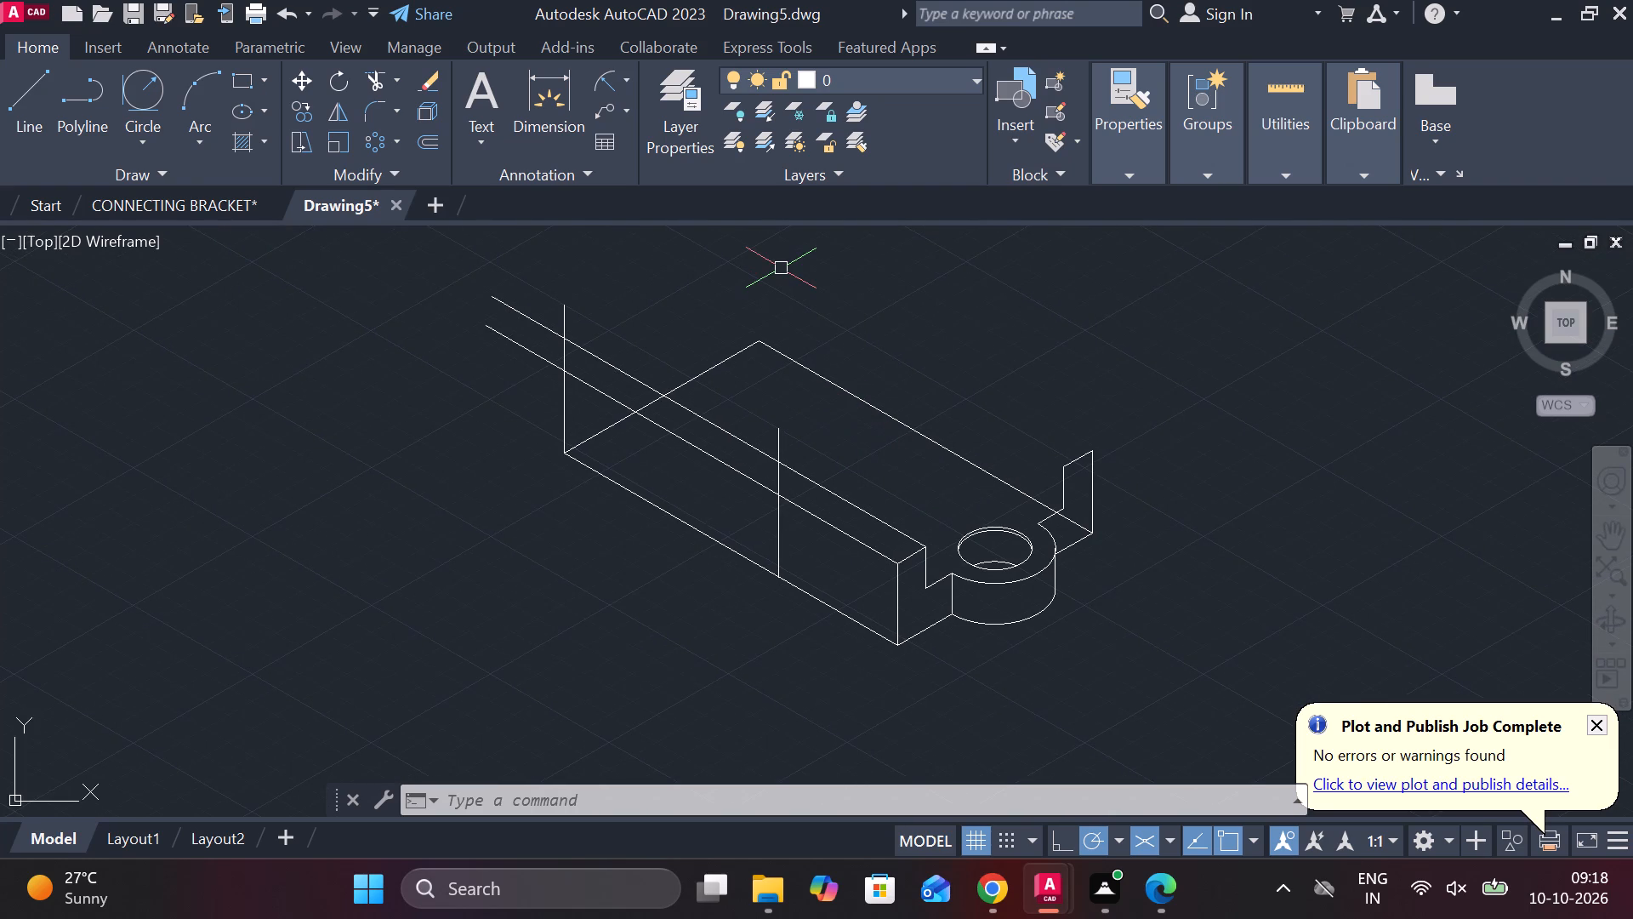
key("l")
key("Return")
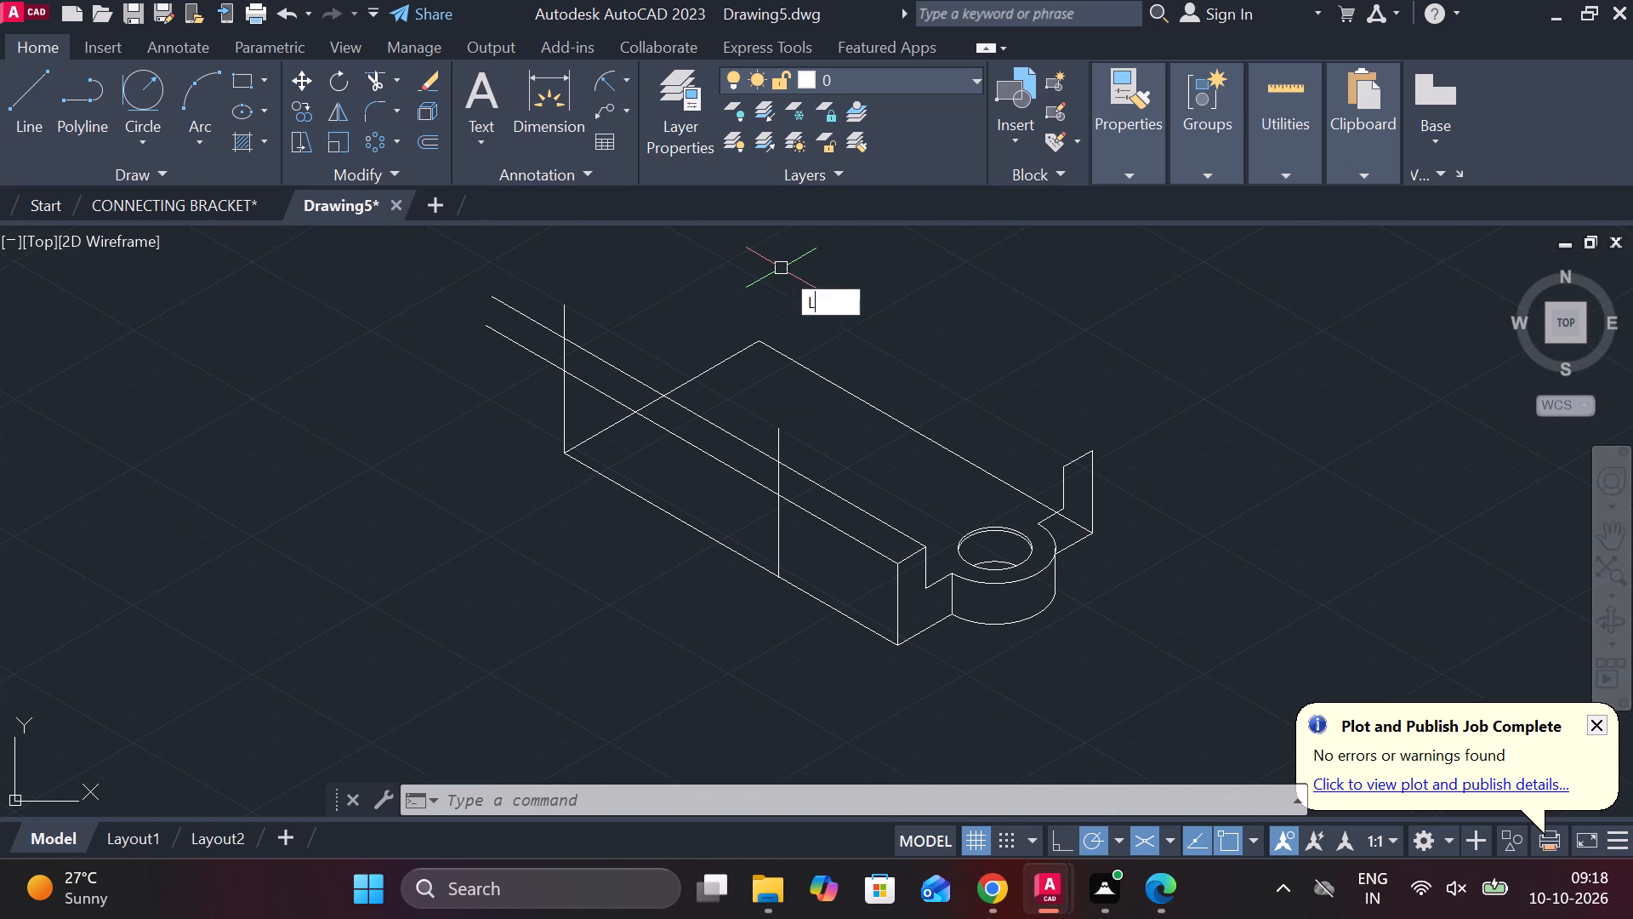
left_click(555, 311)
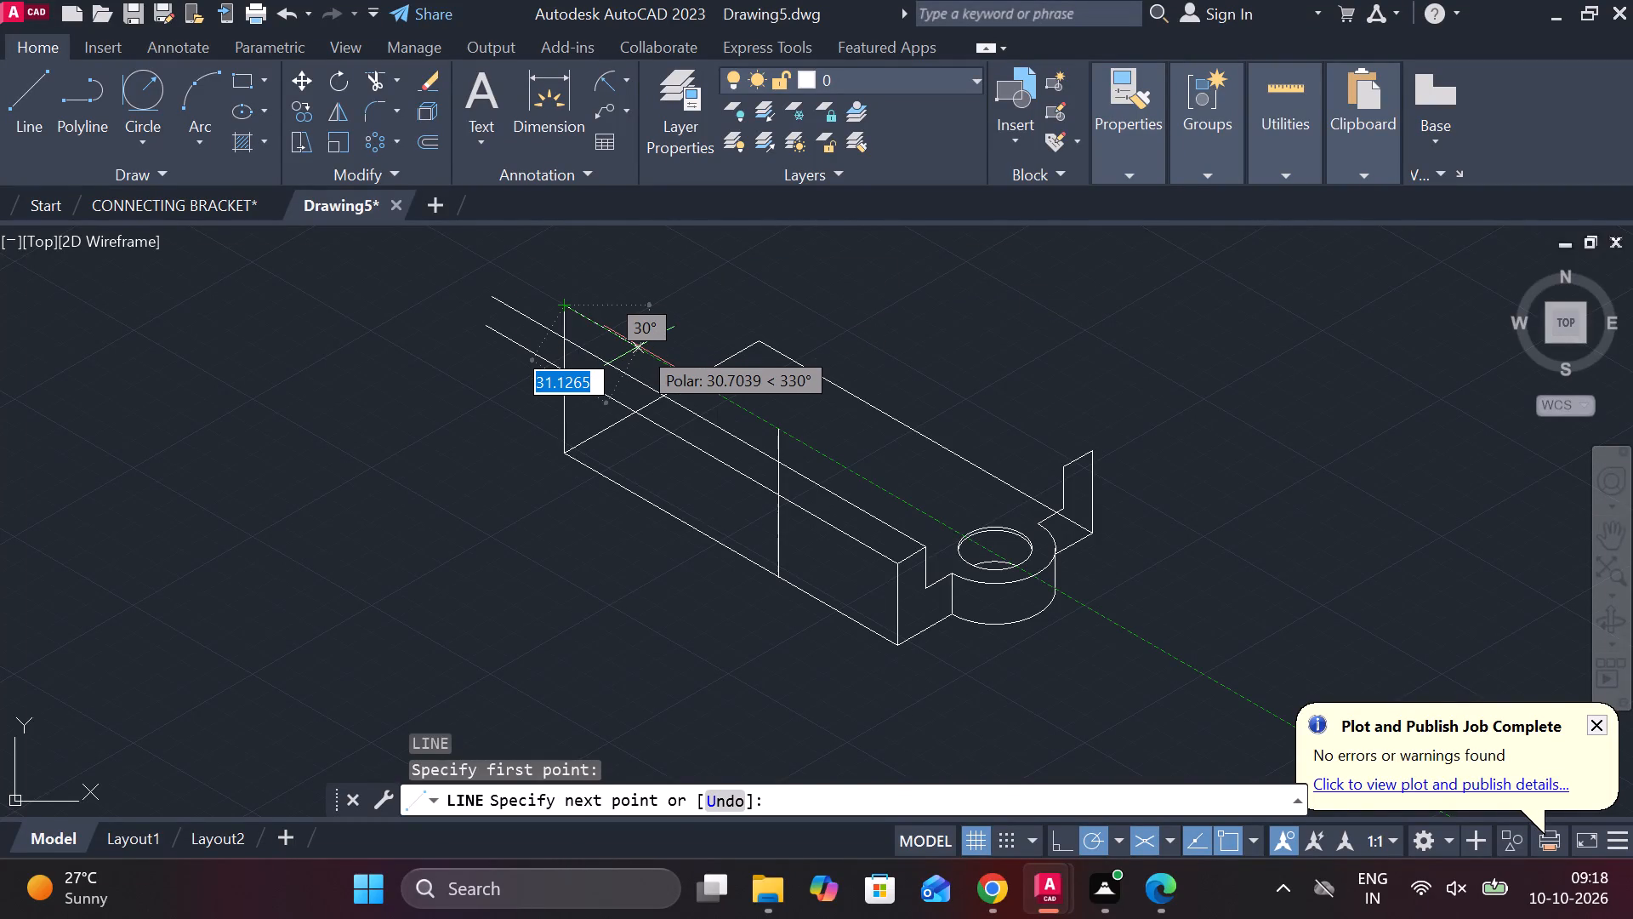
key("1")
key("8")
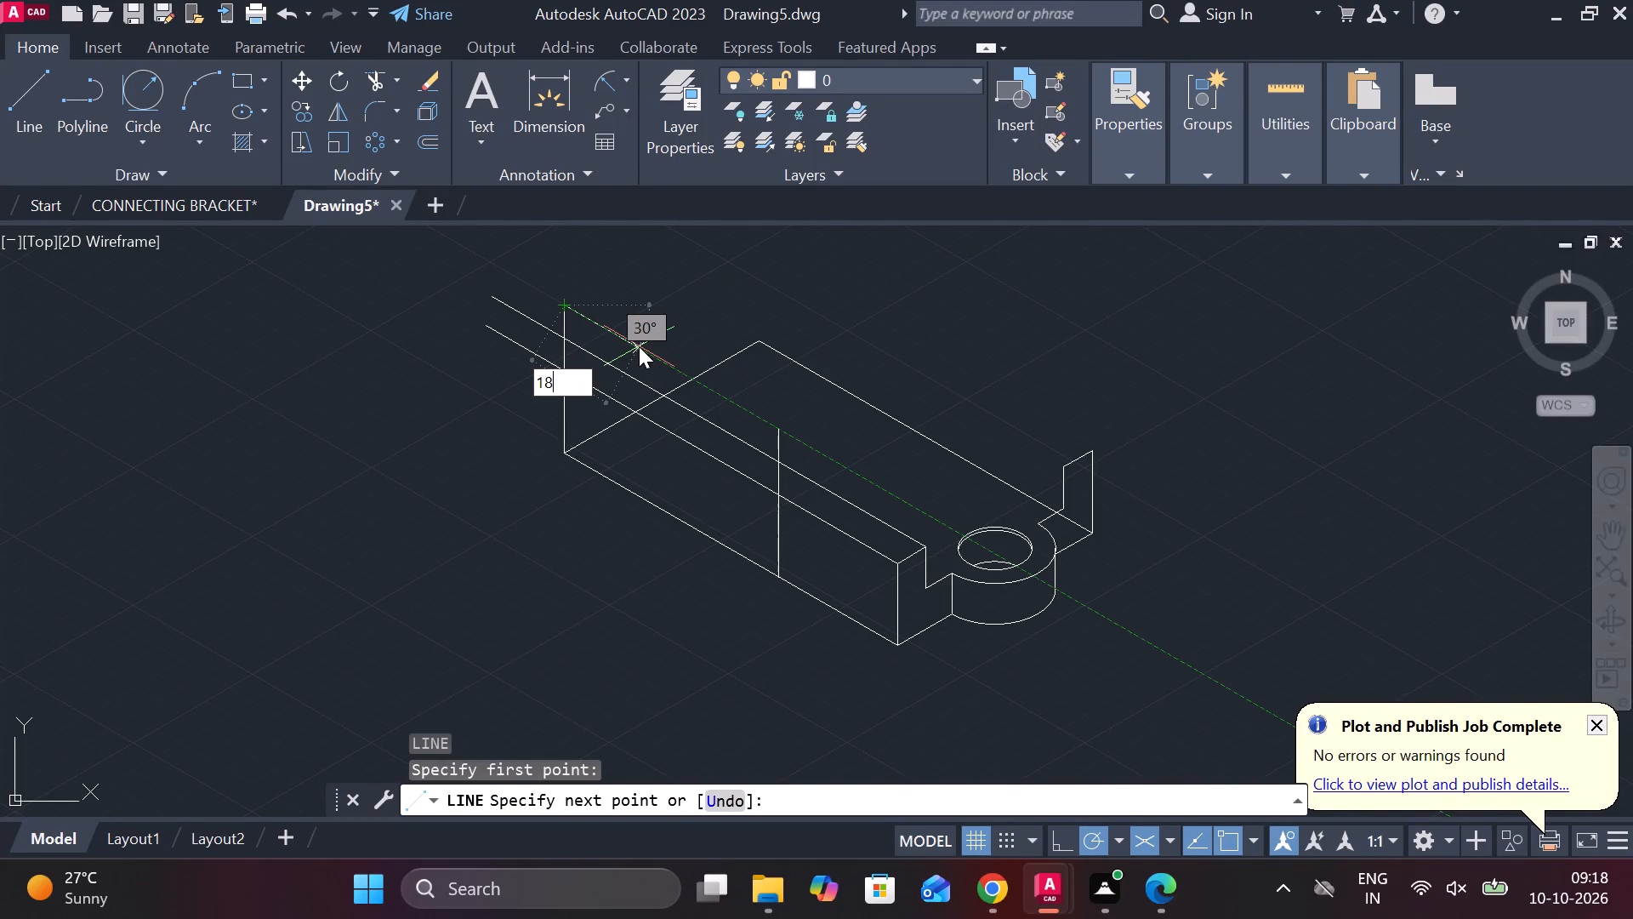
key("Return")
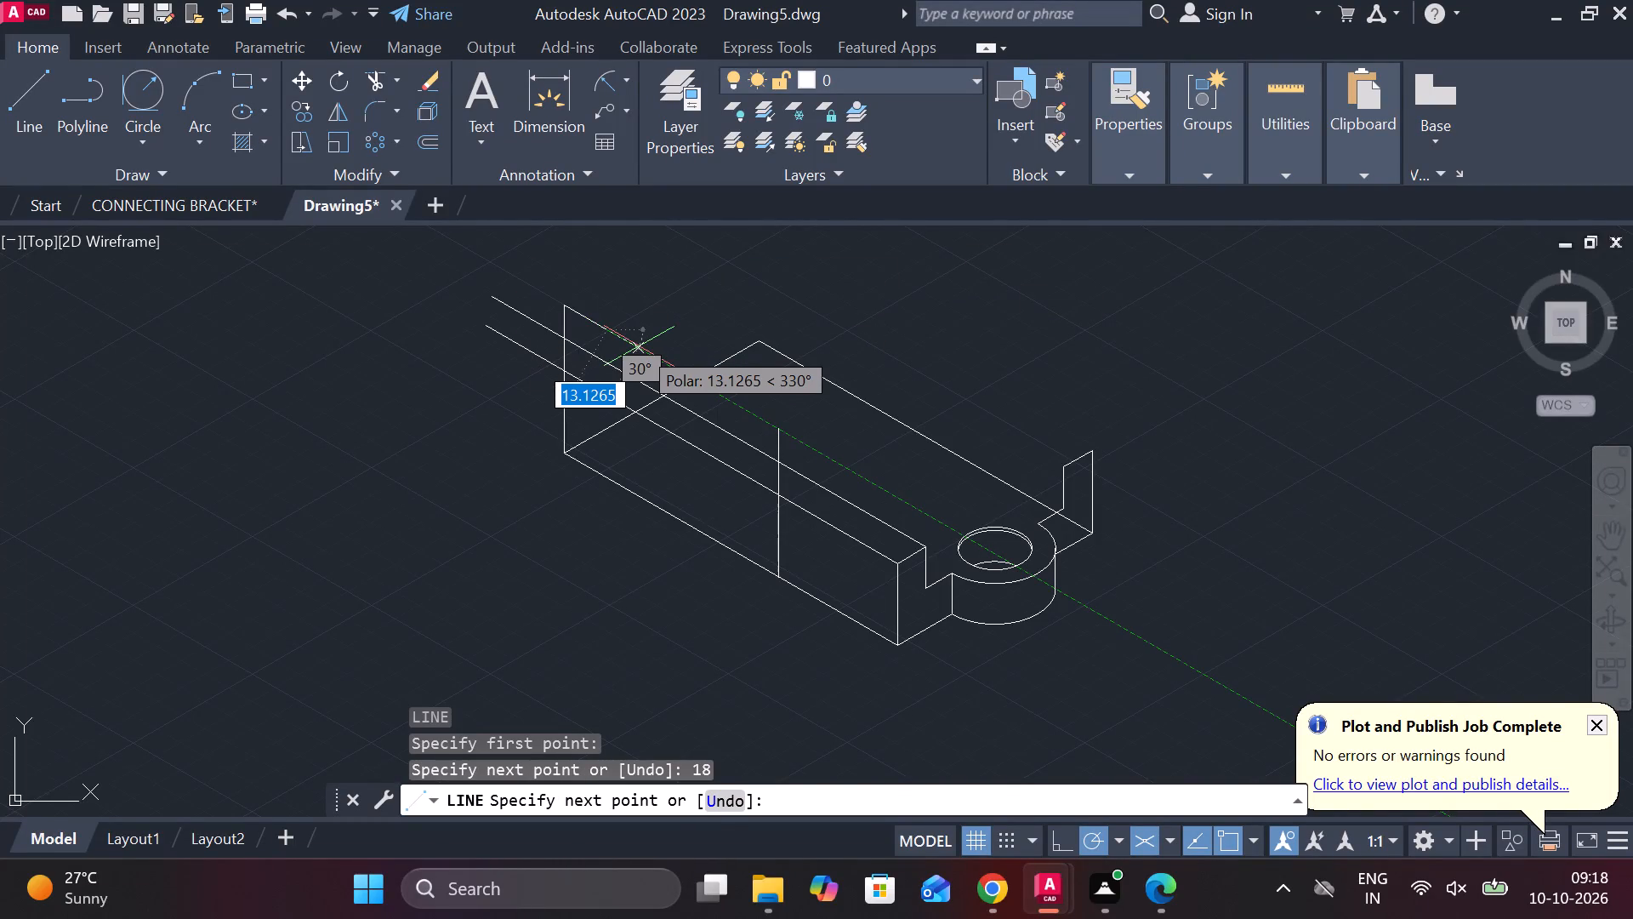
scroll(606, 392, "up", 2)
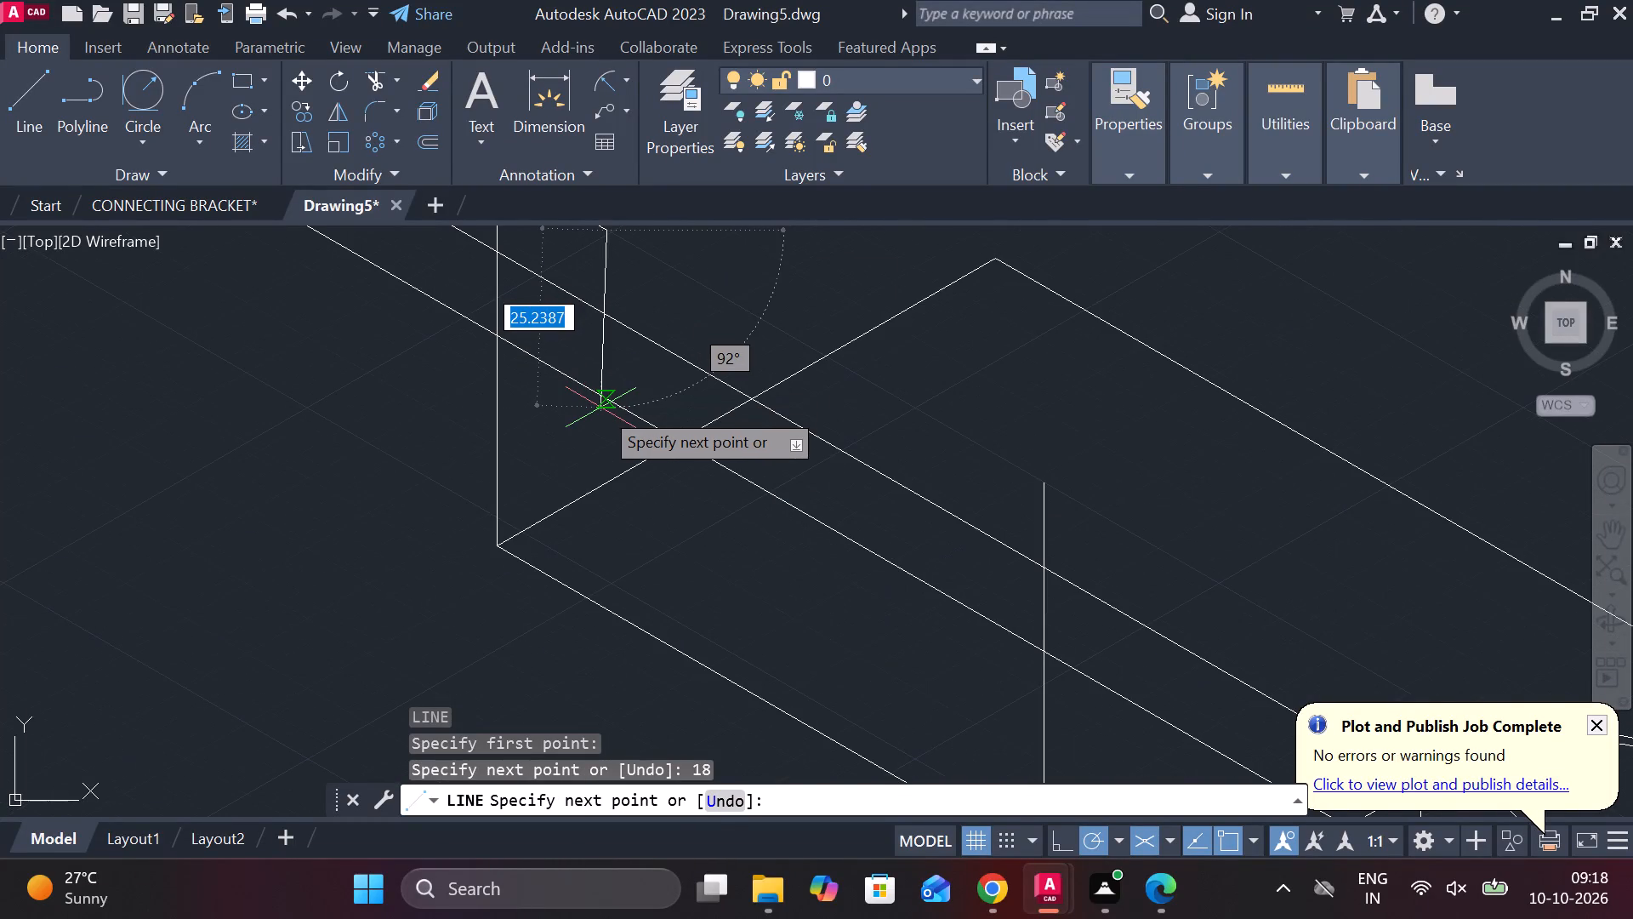
scroll(593, 457, "down", 3)
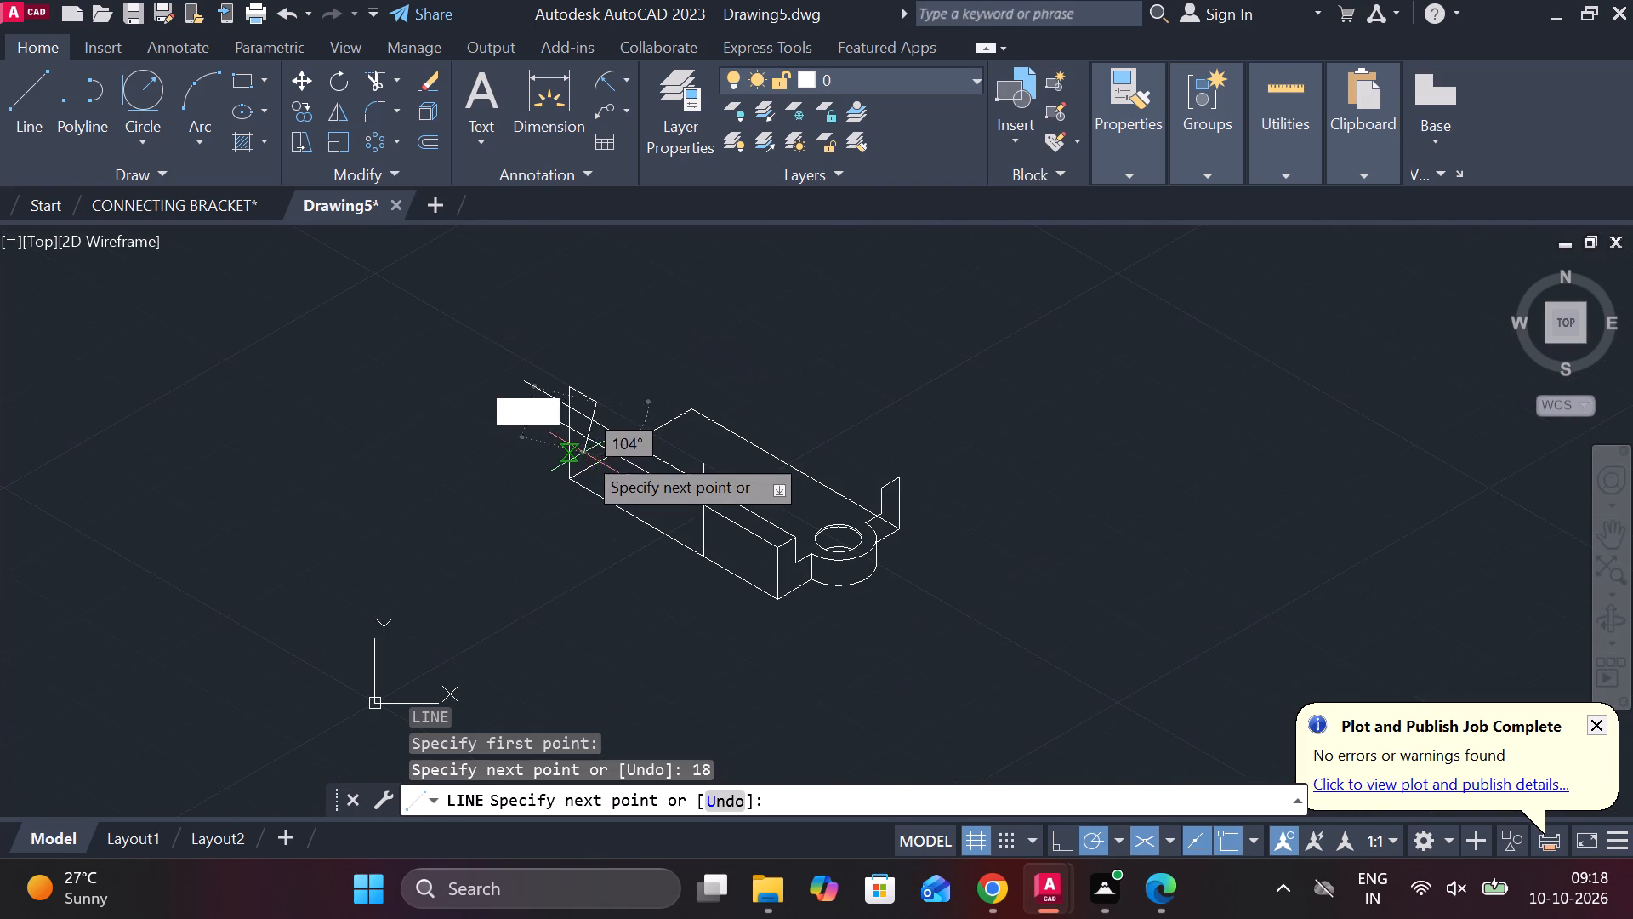
scroll(590, 464, "up", 3)
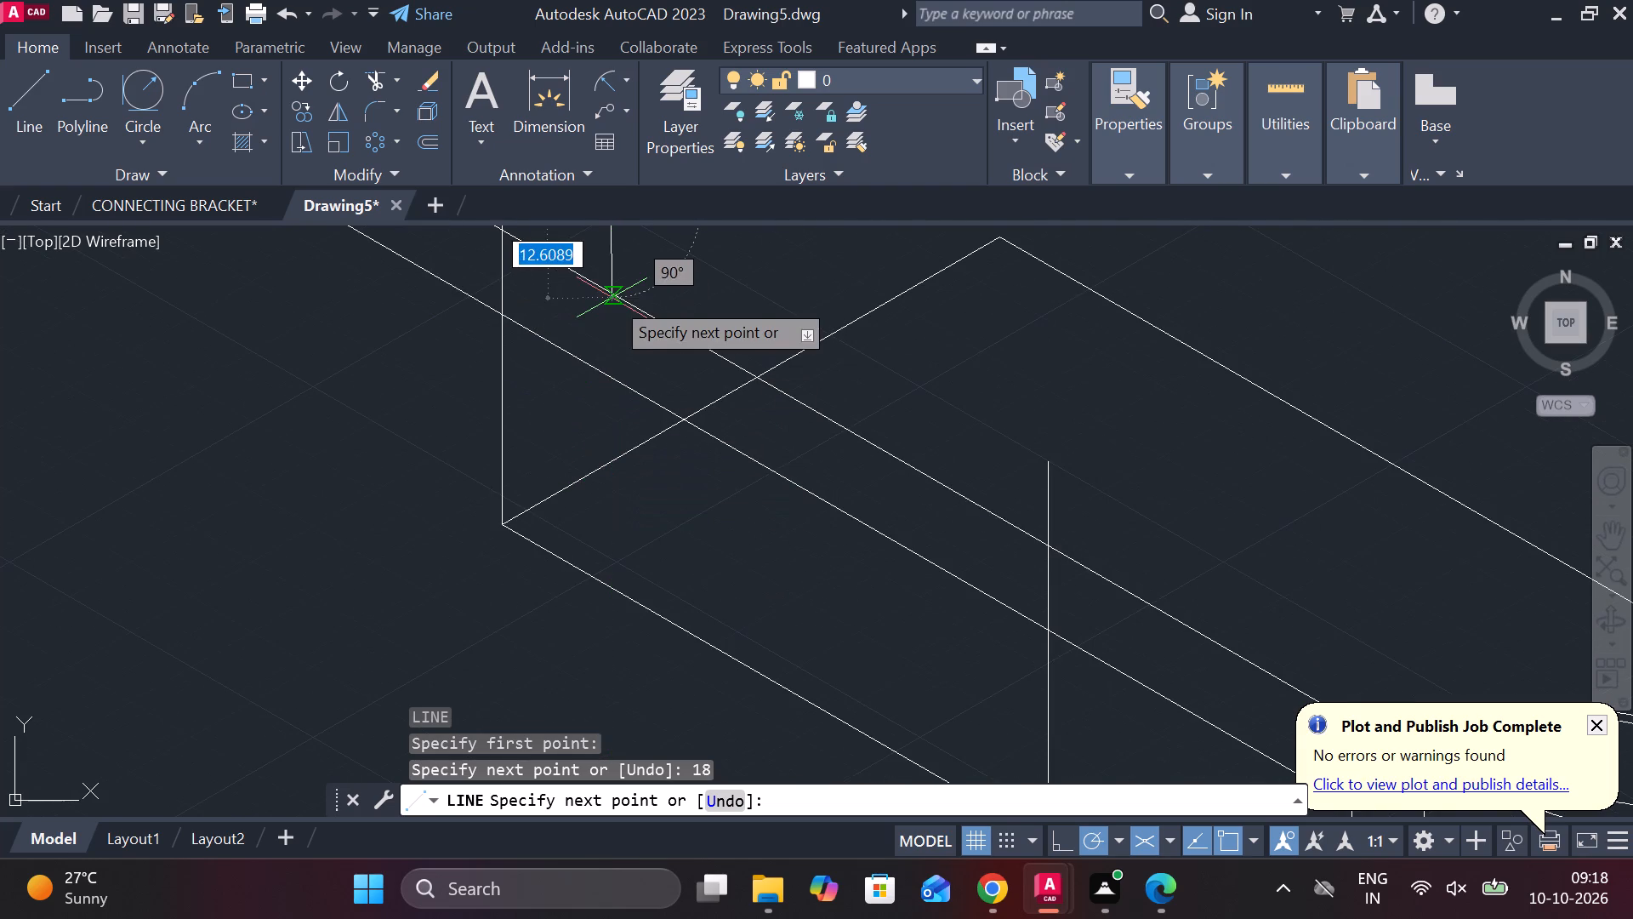
scroll(612, 298, "down", 2)
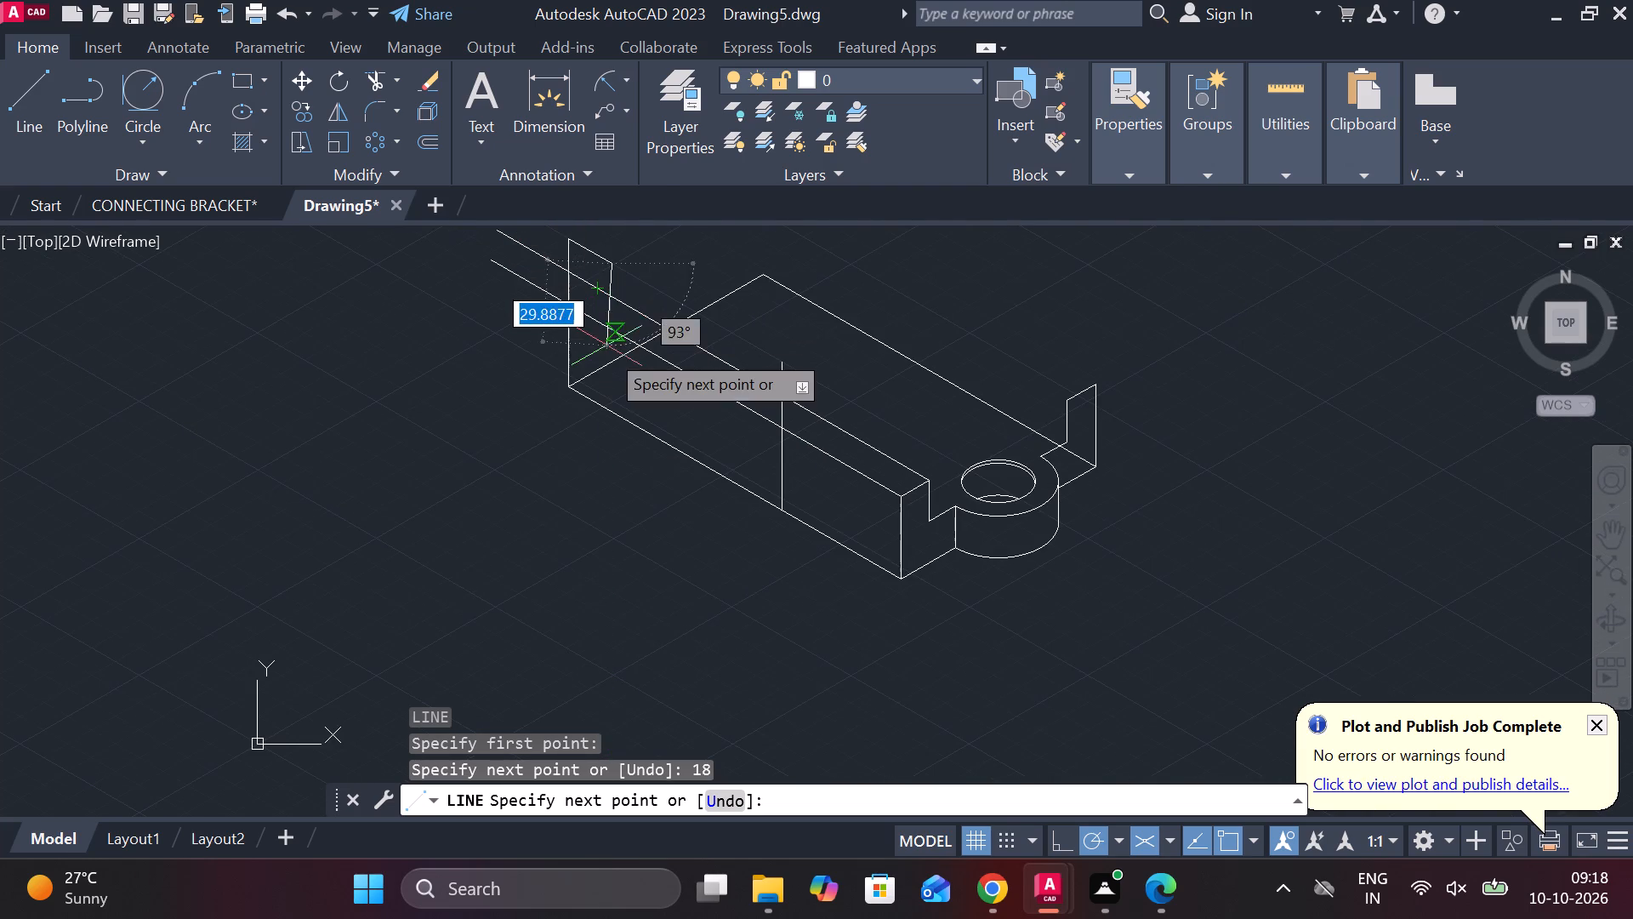
scroll(606, 351, "up", 3)
left_click(606, 358)
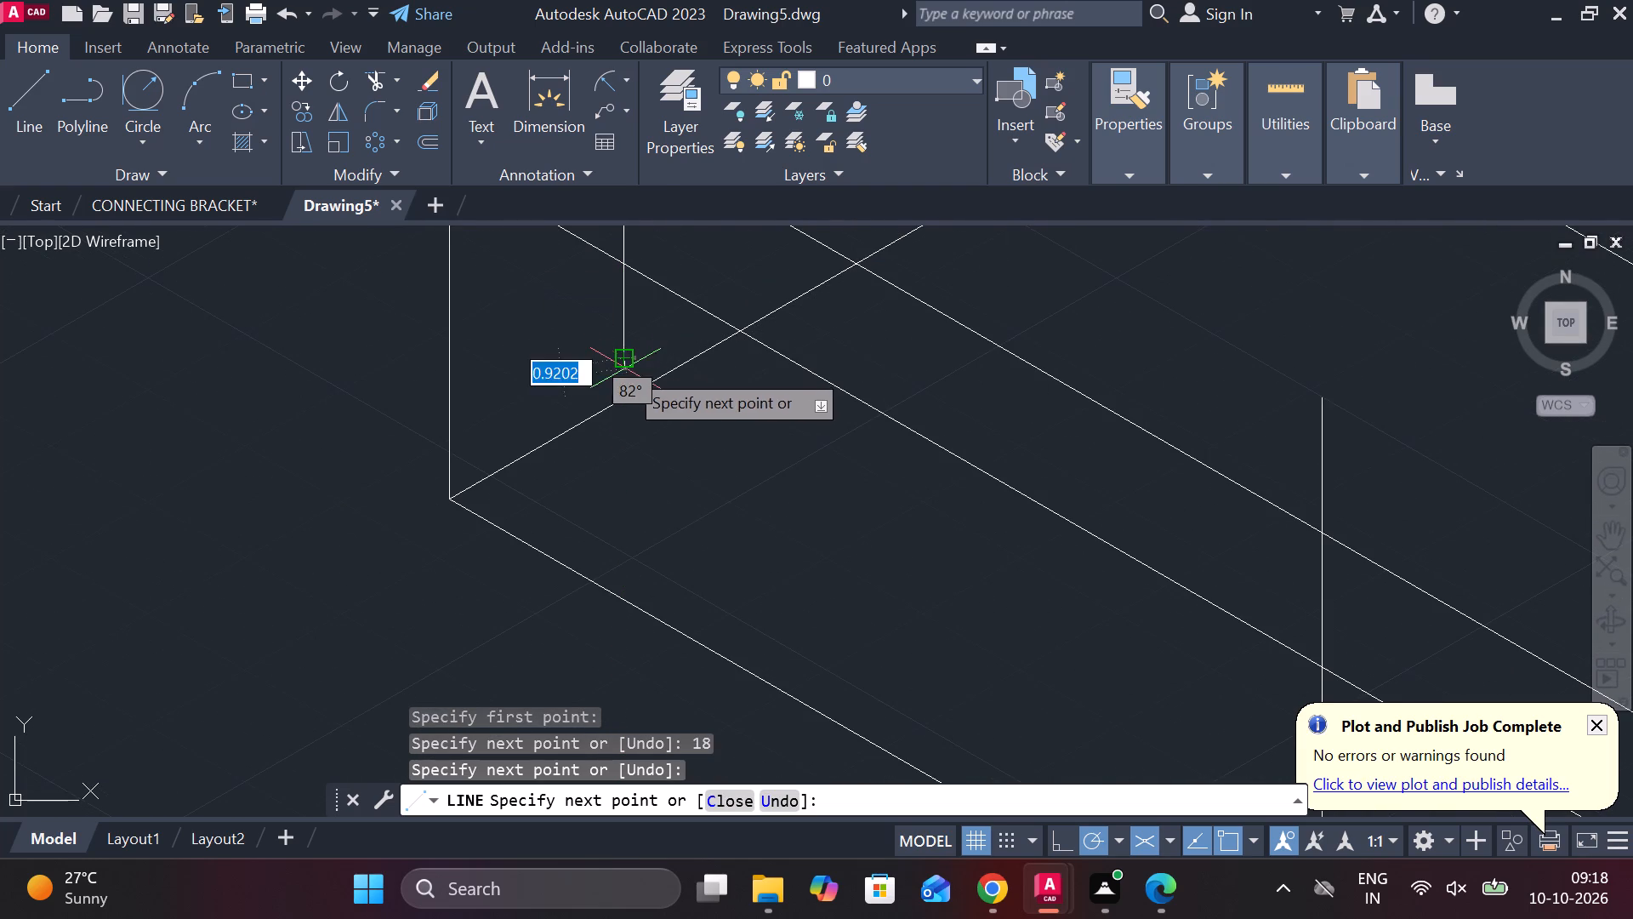
key("Escape")
Trim the new vertical below the lower long line, and both long lines where they extend beyond that vertical towards and past the 54 vertical.
key("t")
key("r")
key("space")
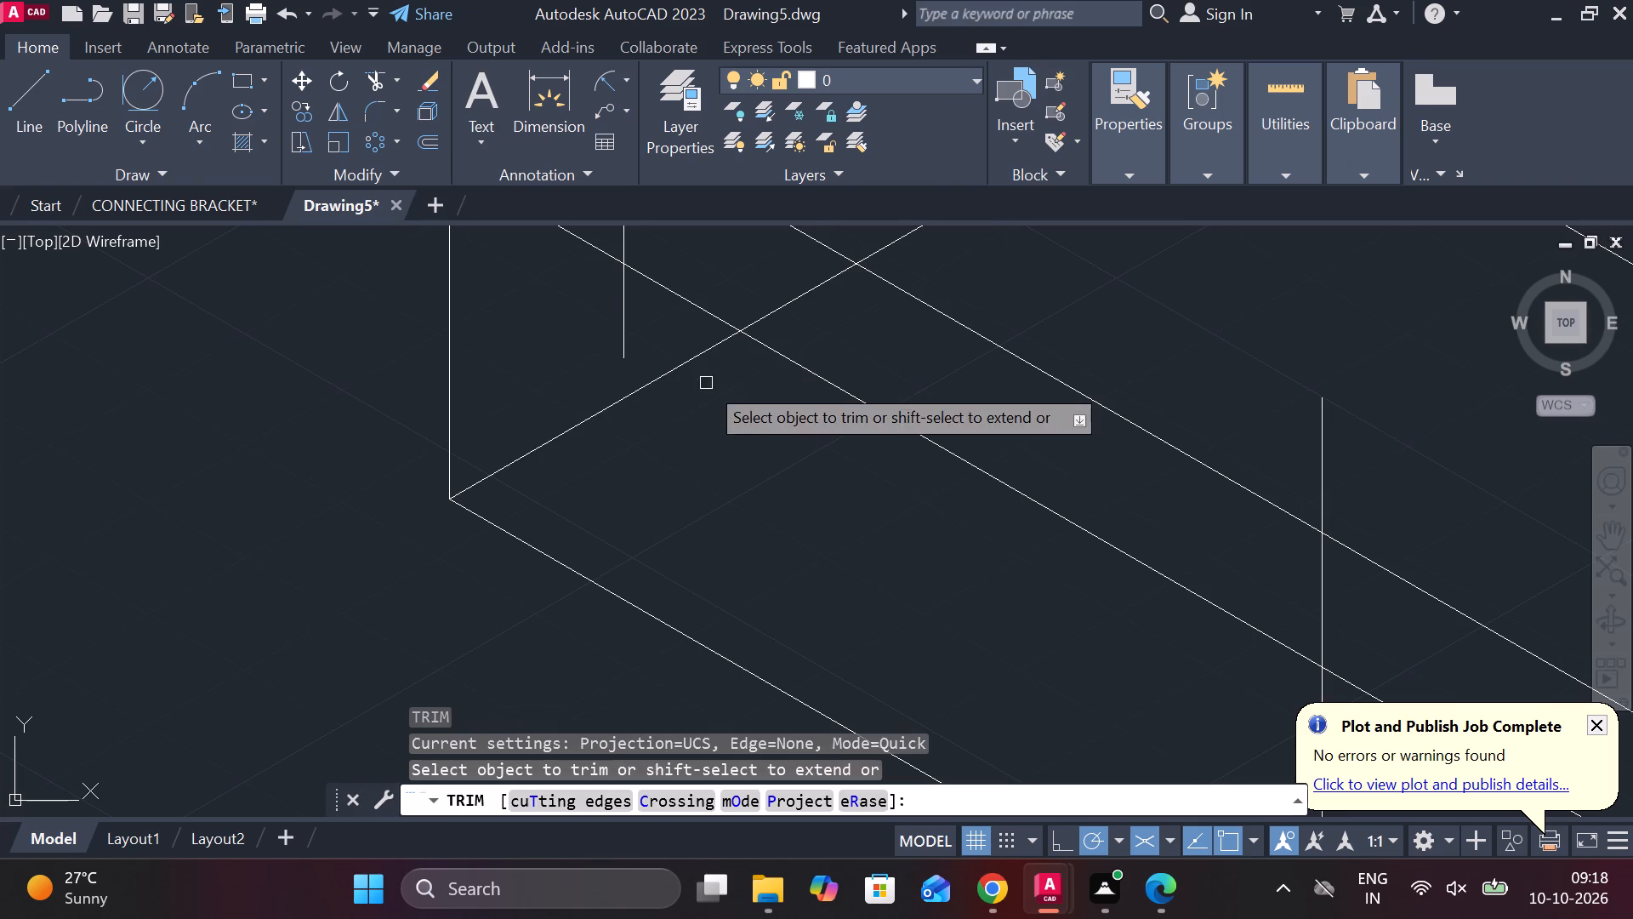
left_click(625, 310)
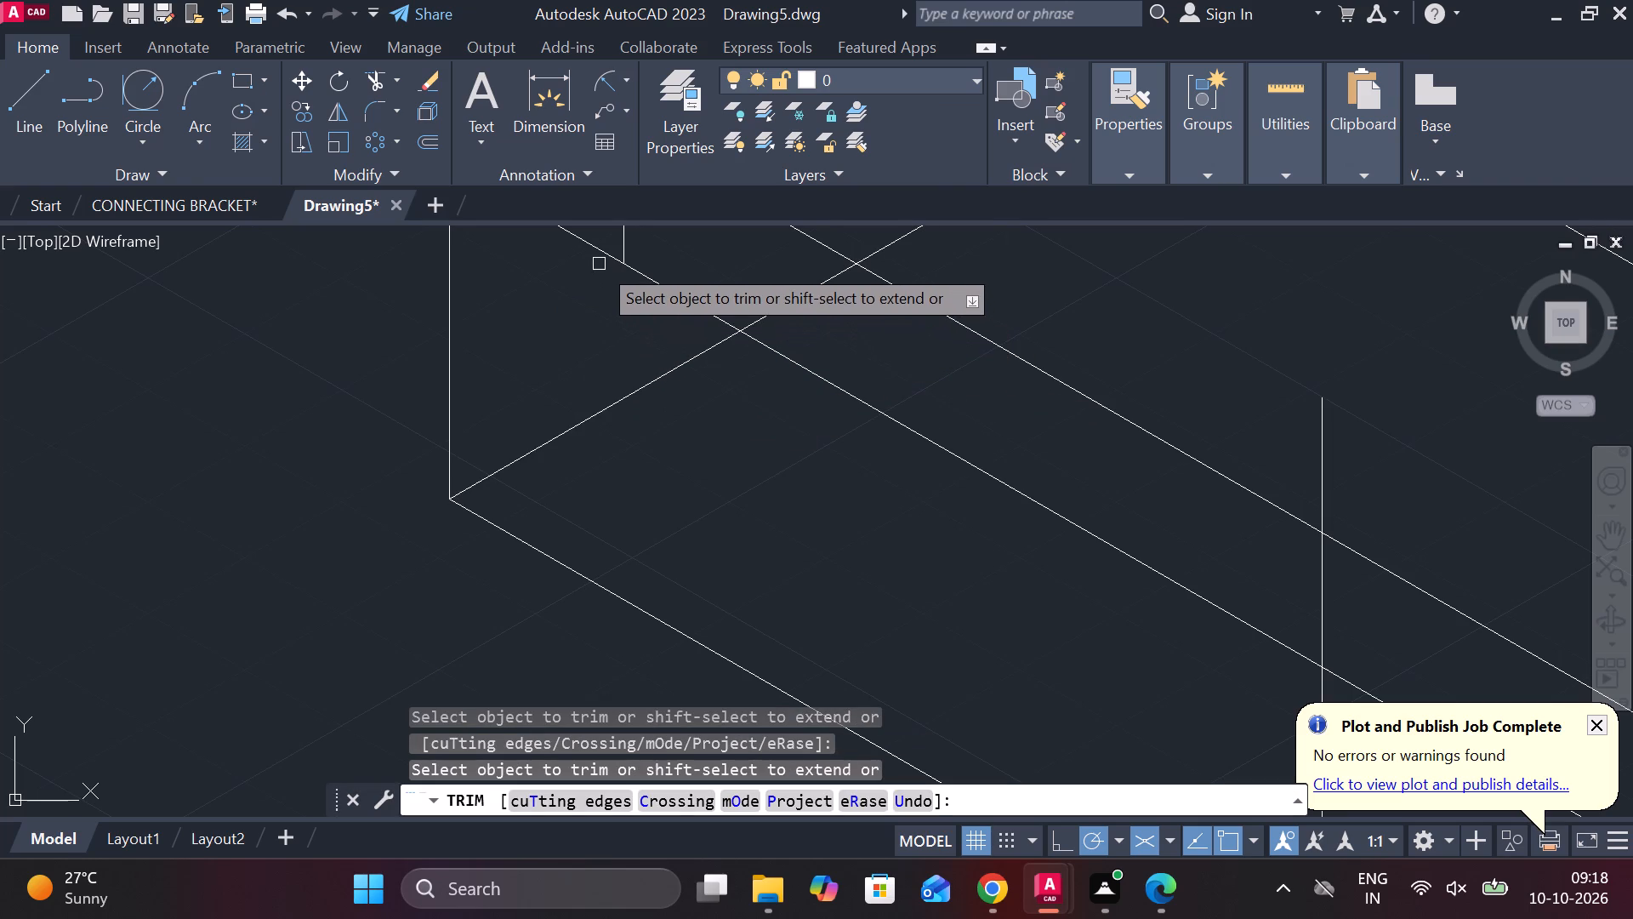
left_click(595, 254)
scroll(603, 273, "down", 2)
middle_click_drag(707, 368, 706, 401)
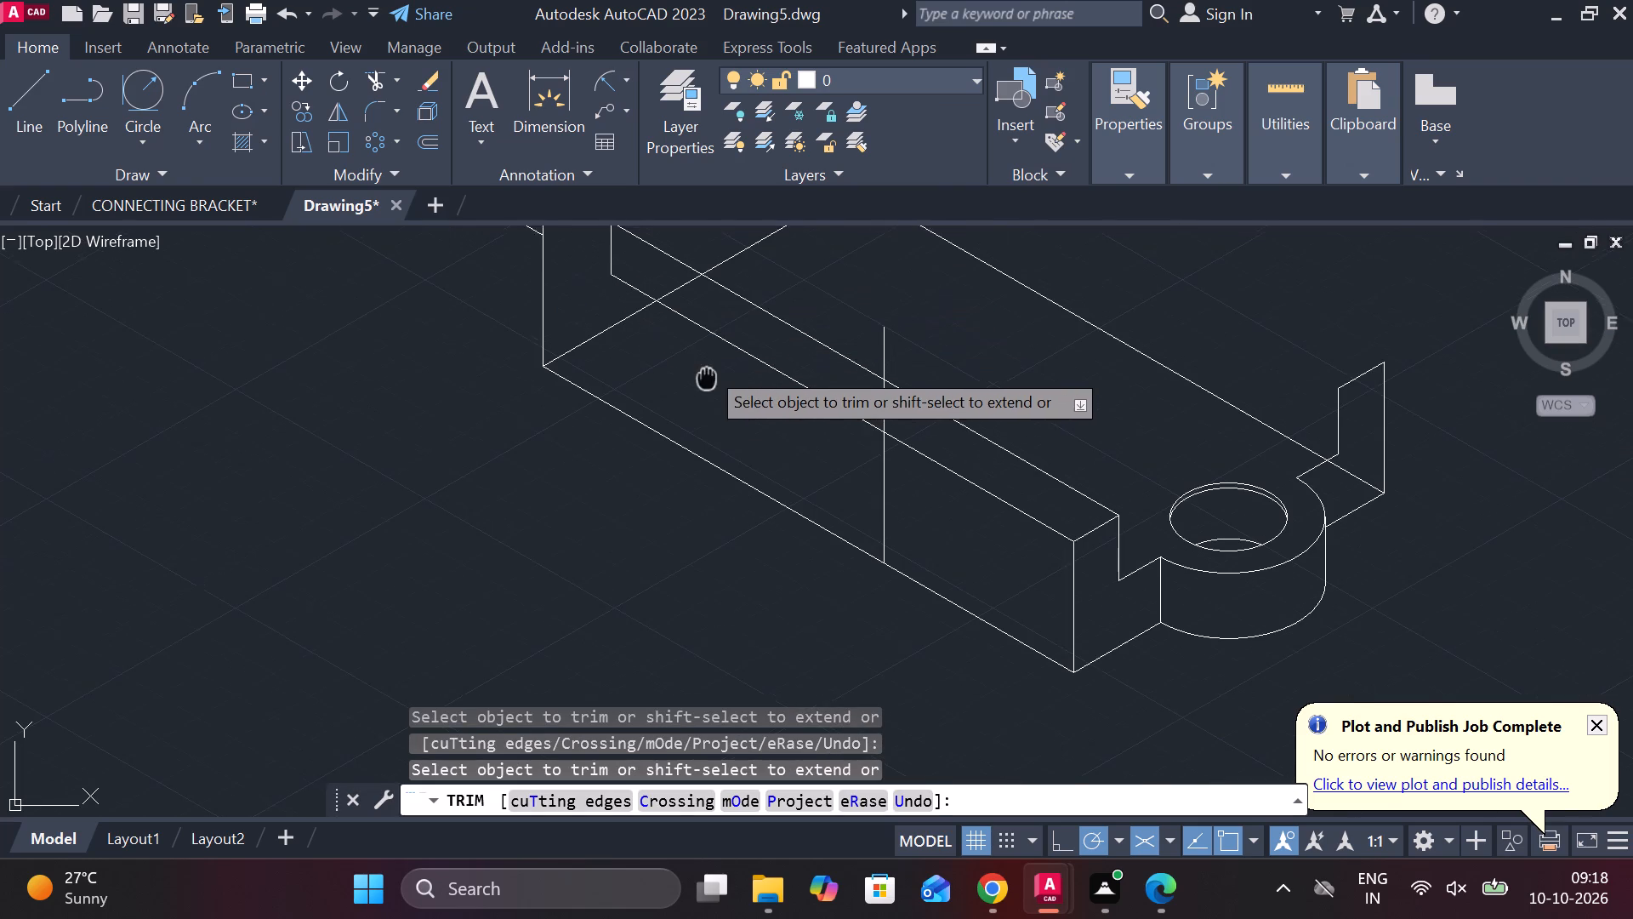
middle_click_drag(706, 401, 704, 437)
left_click(589, 276)
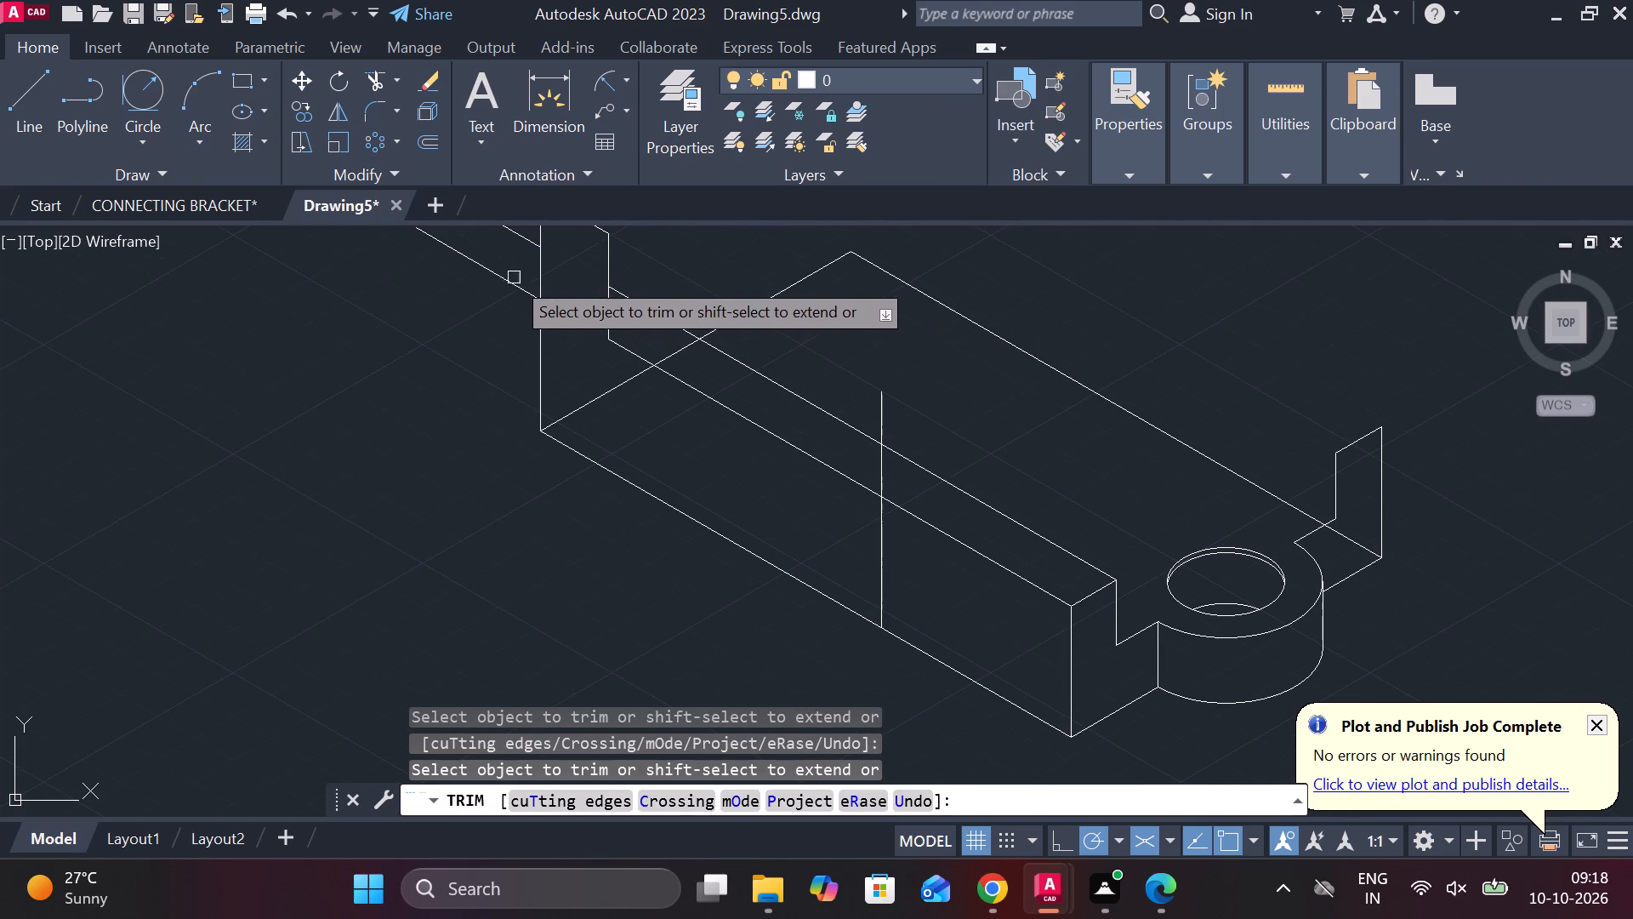
middle_click_drag(501, 280, 484, 468)
left_click_drag(499, 338, 479, 465)
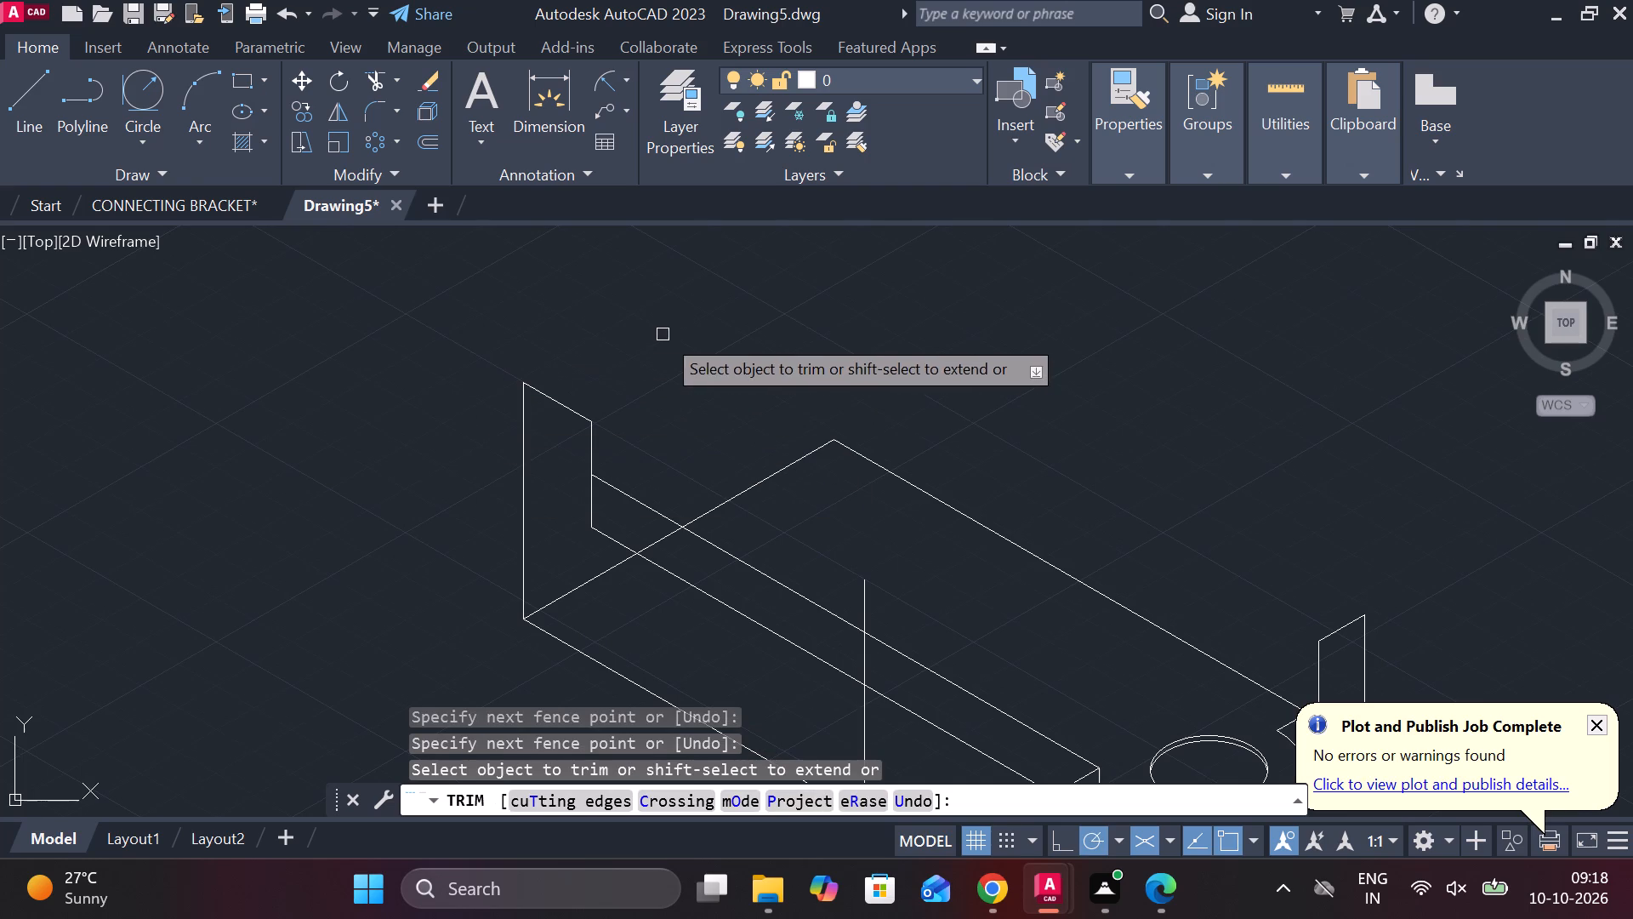
Trim the upper long line between the inner vertical of the far 54 upright and the base's short edge.
middle_click_drag(687, 353, 648, 263)
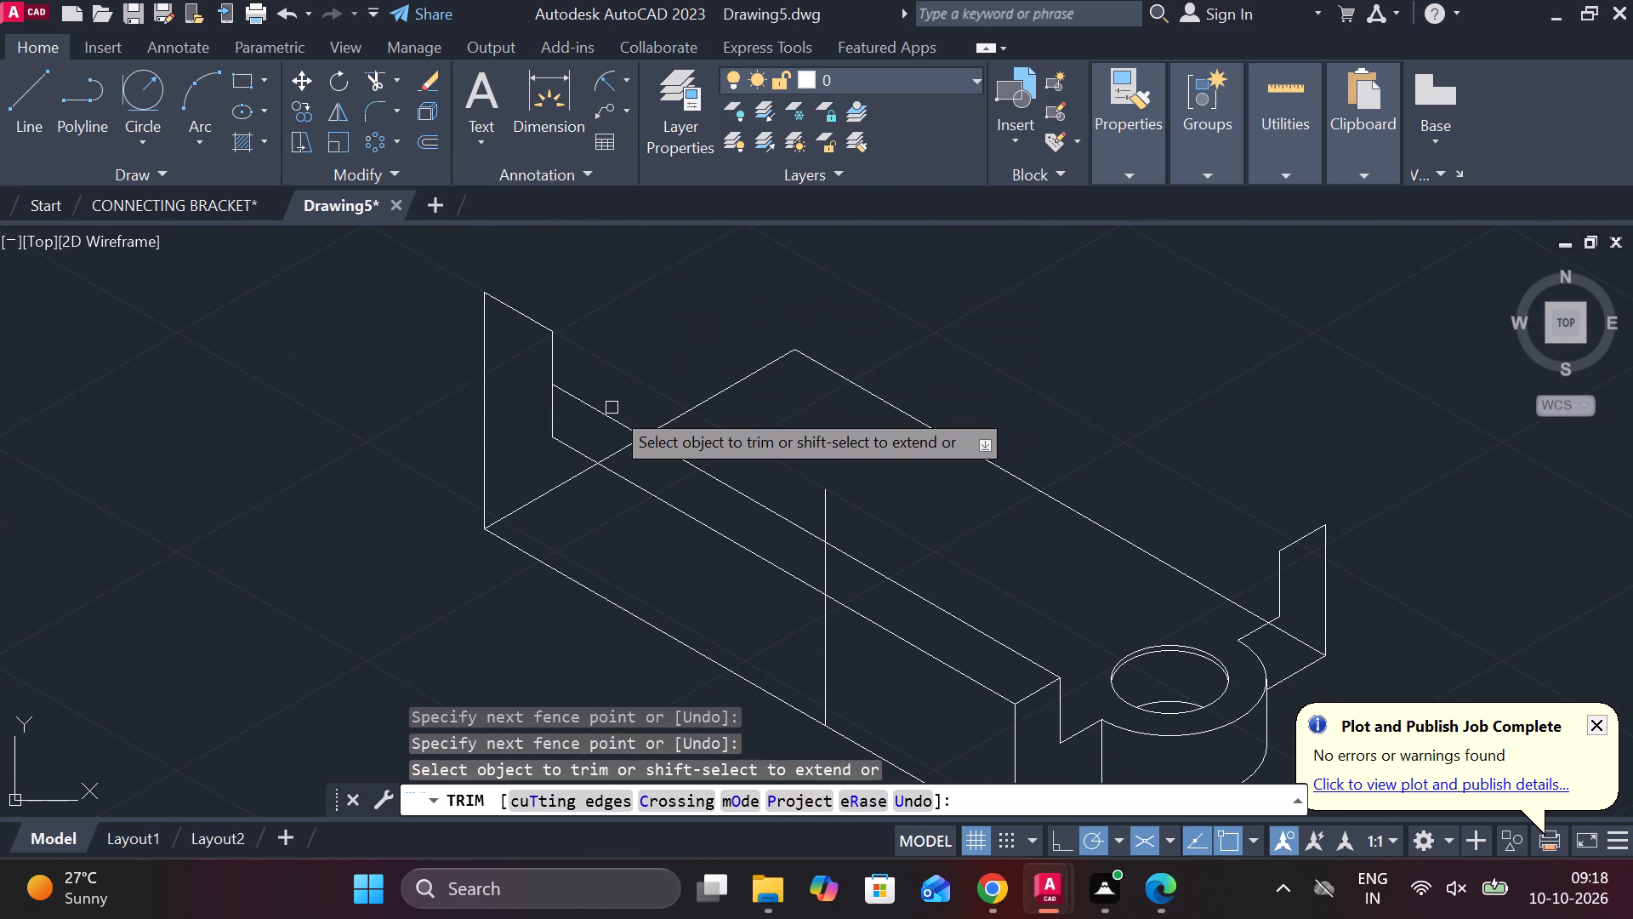
left_click(591, 404)
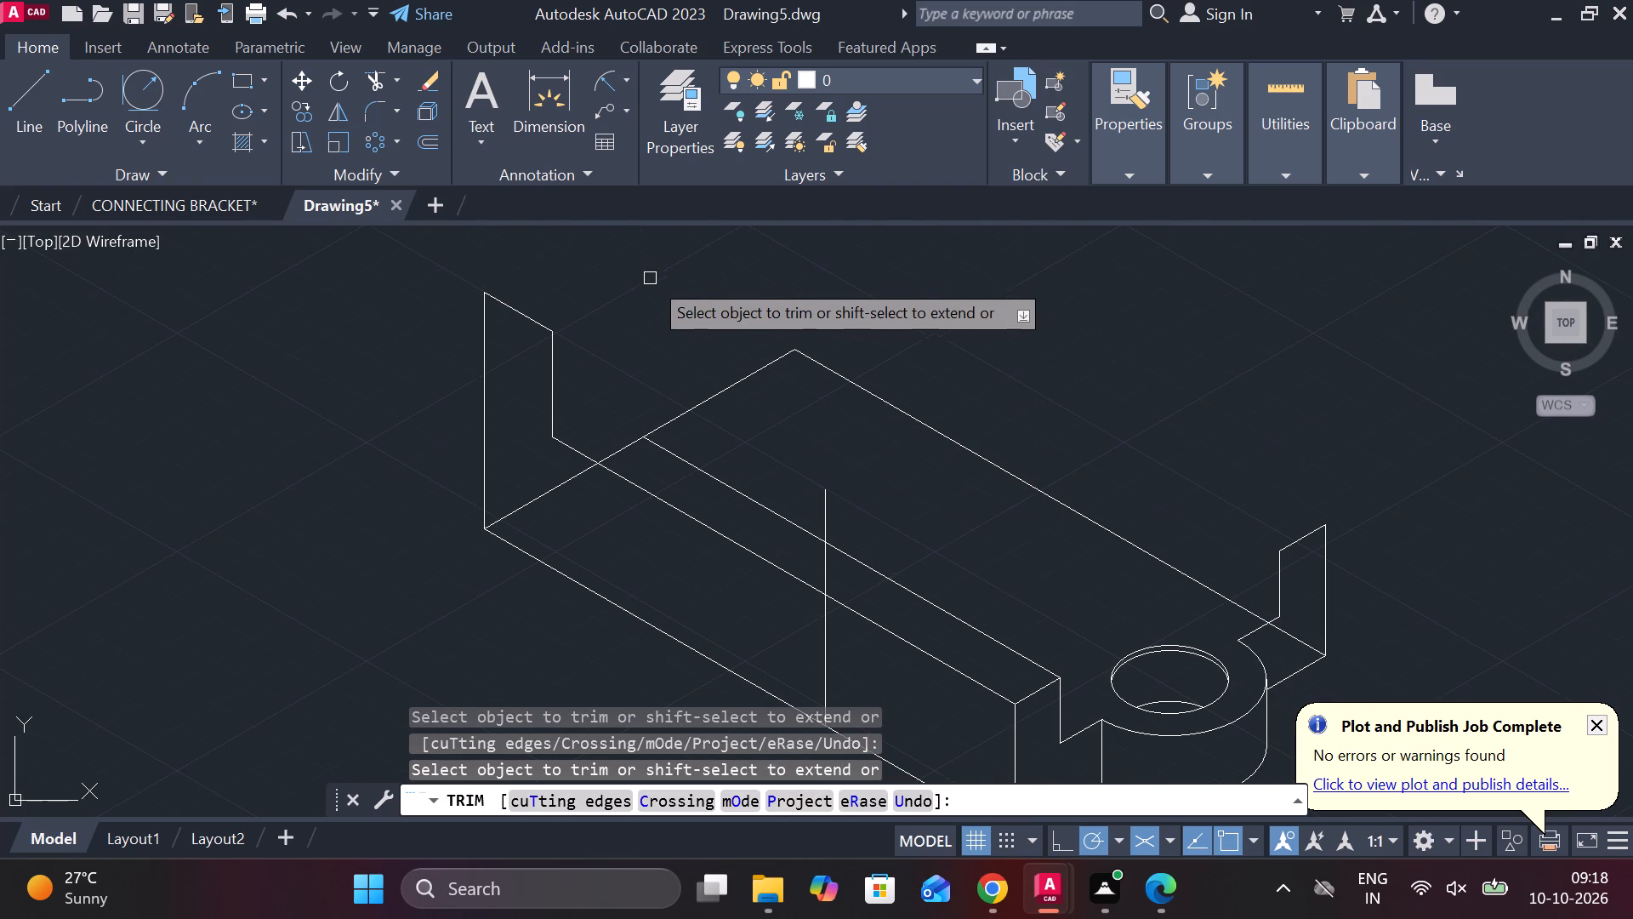
key("Escape")
middle_click_drag(692, 323, 657, 323)
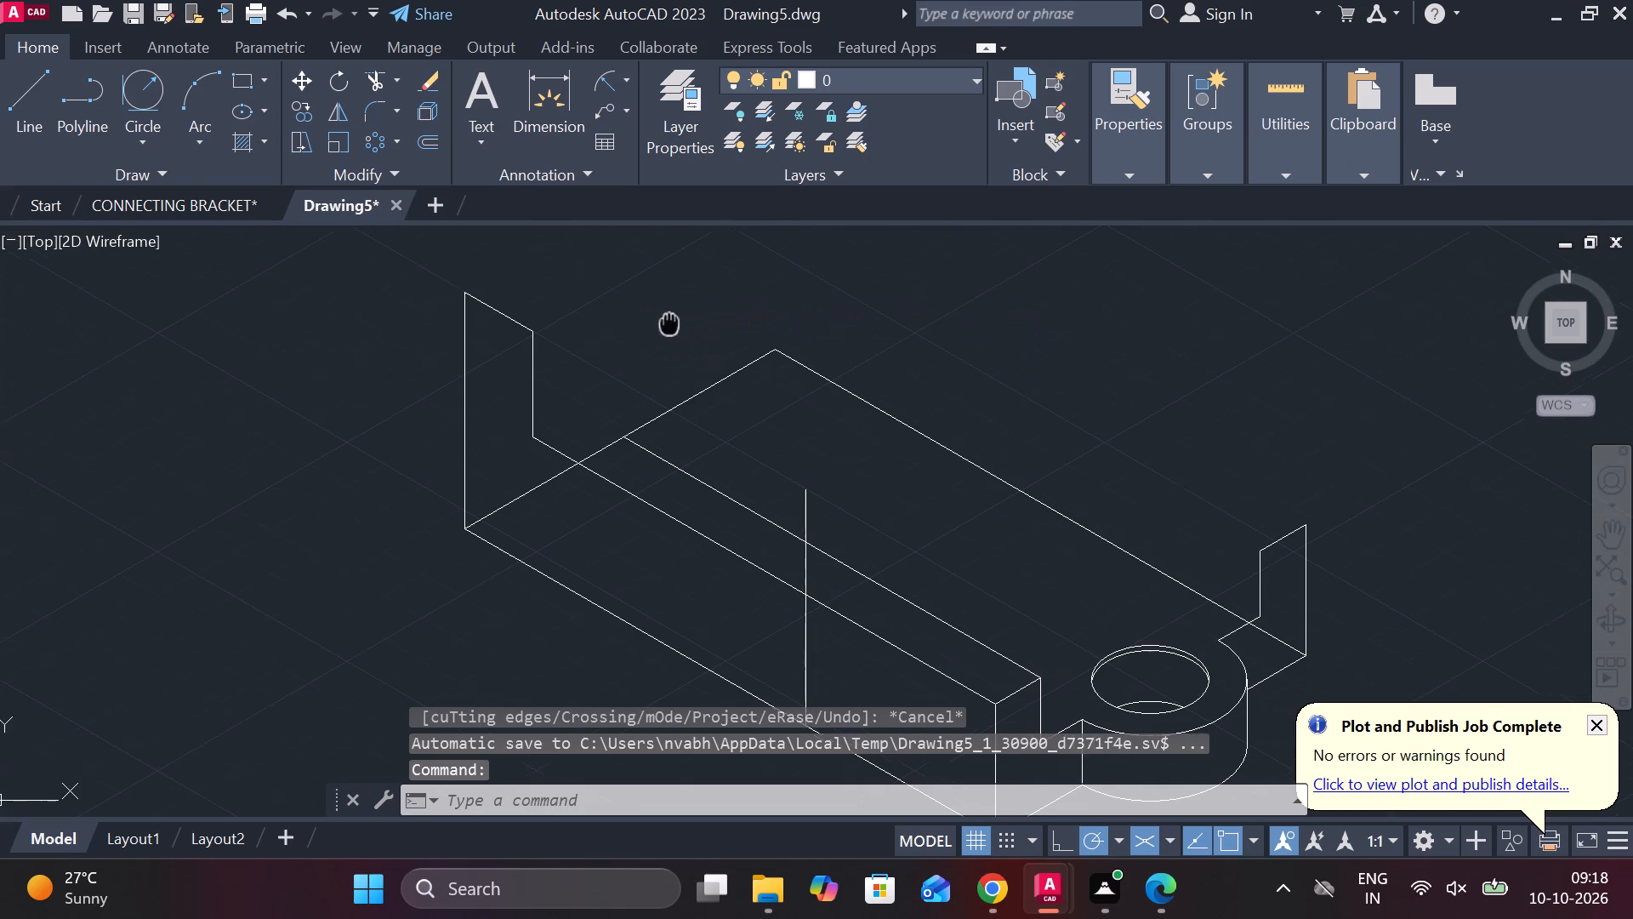
middle_click_drag(657, 323, 637, 288)
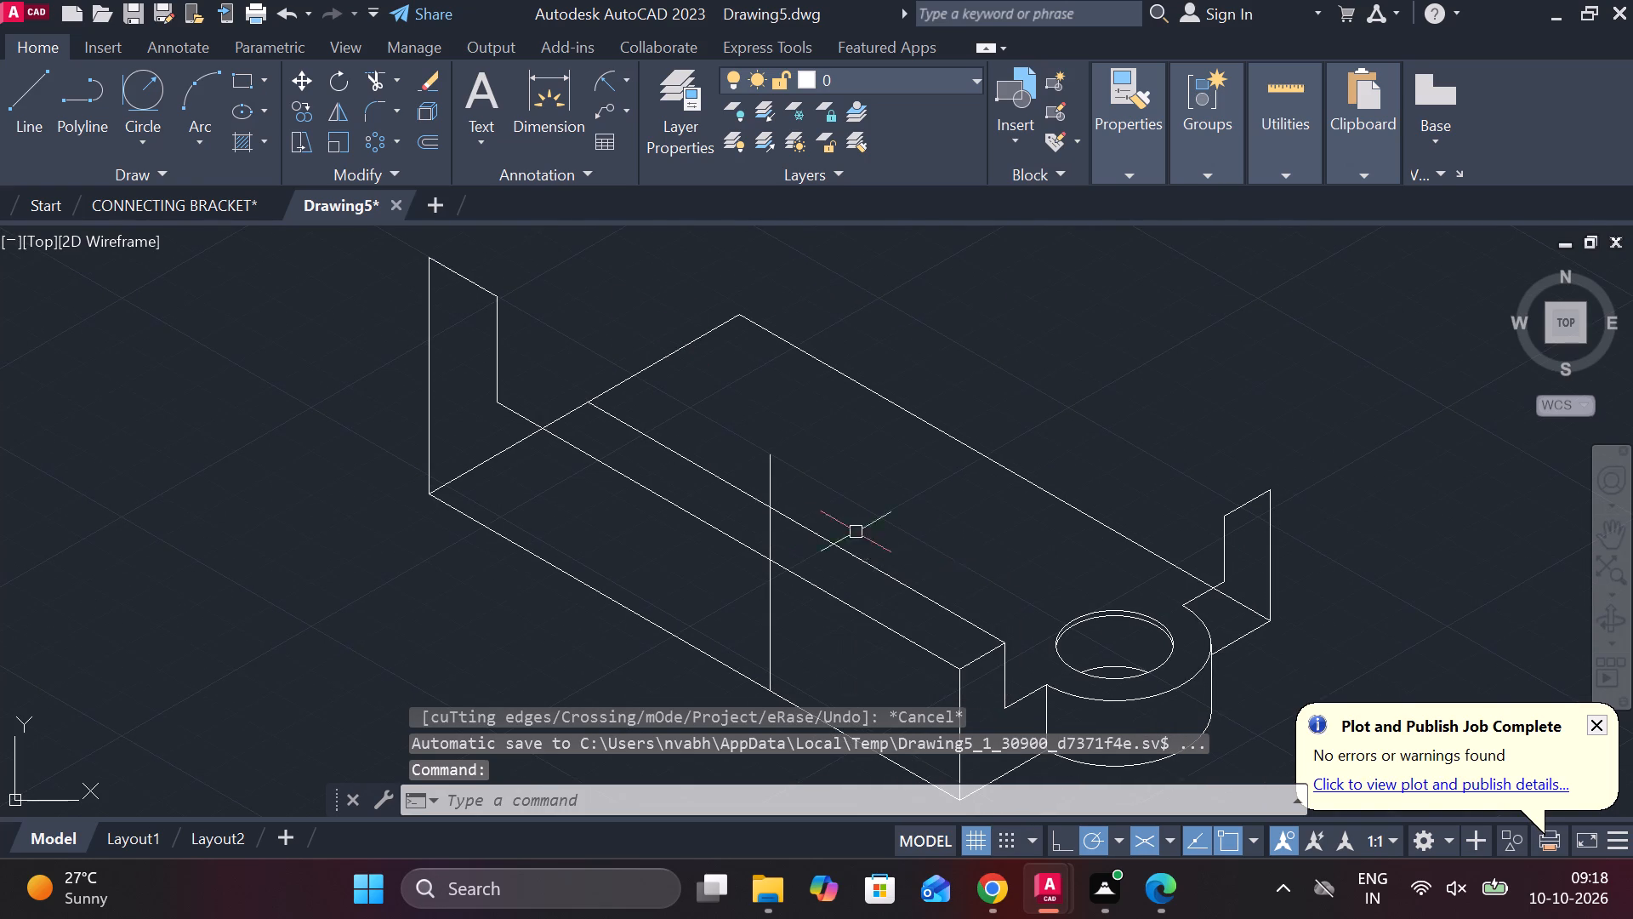
middle_click_drag(865, 516, 863, 415)
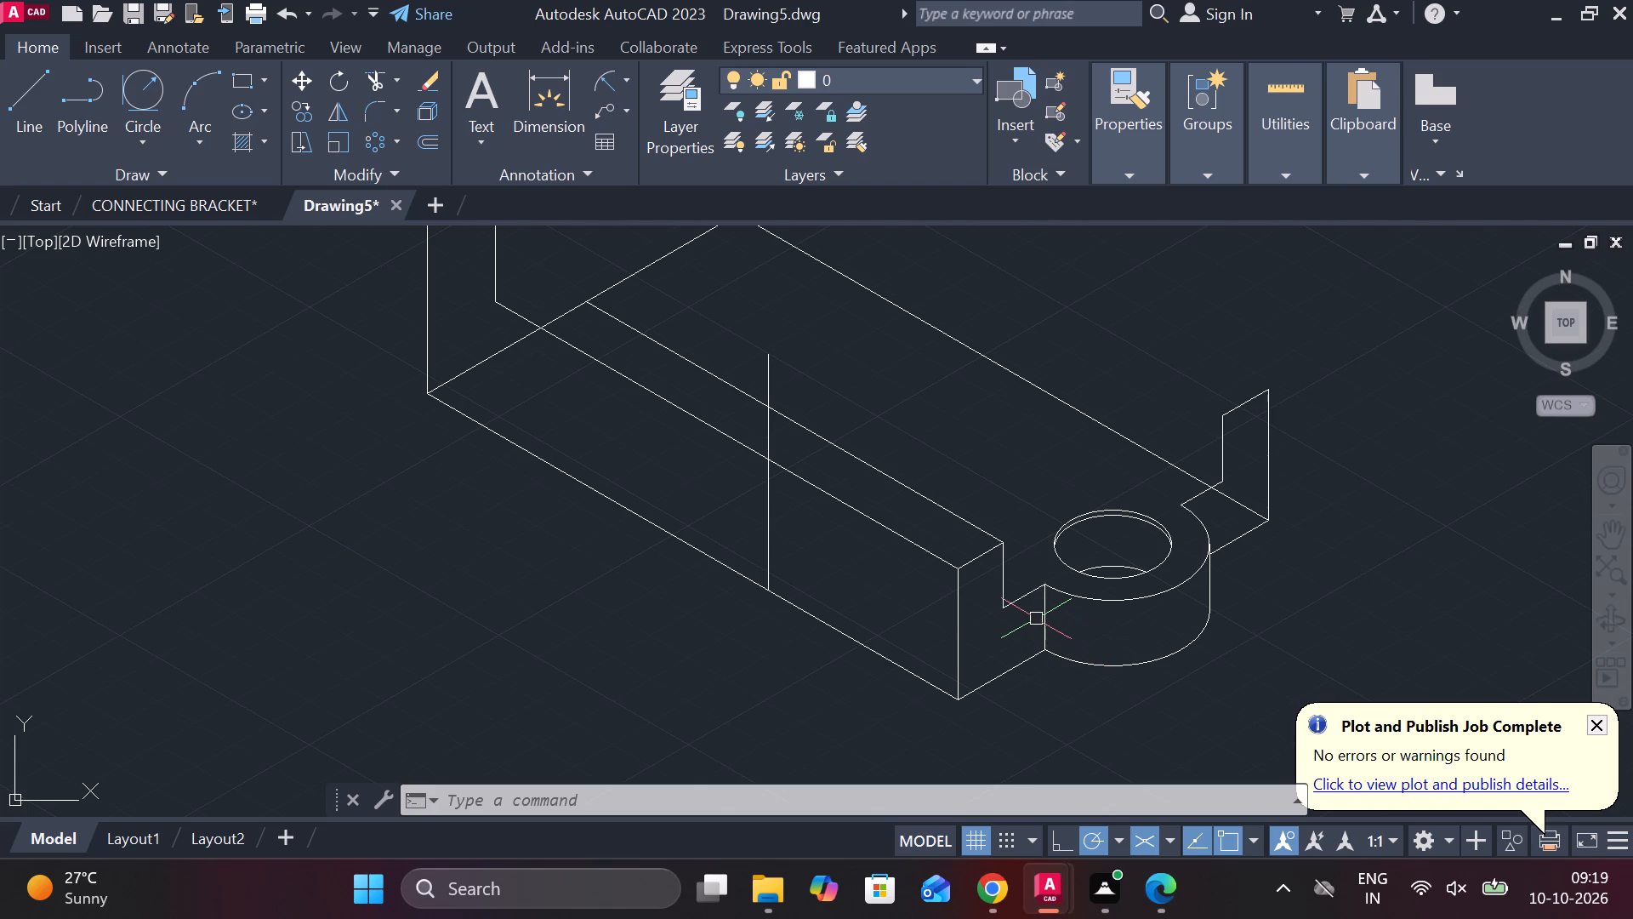
scroll(967, 564, "down", 1)
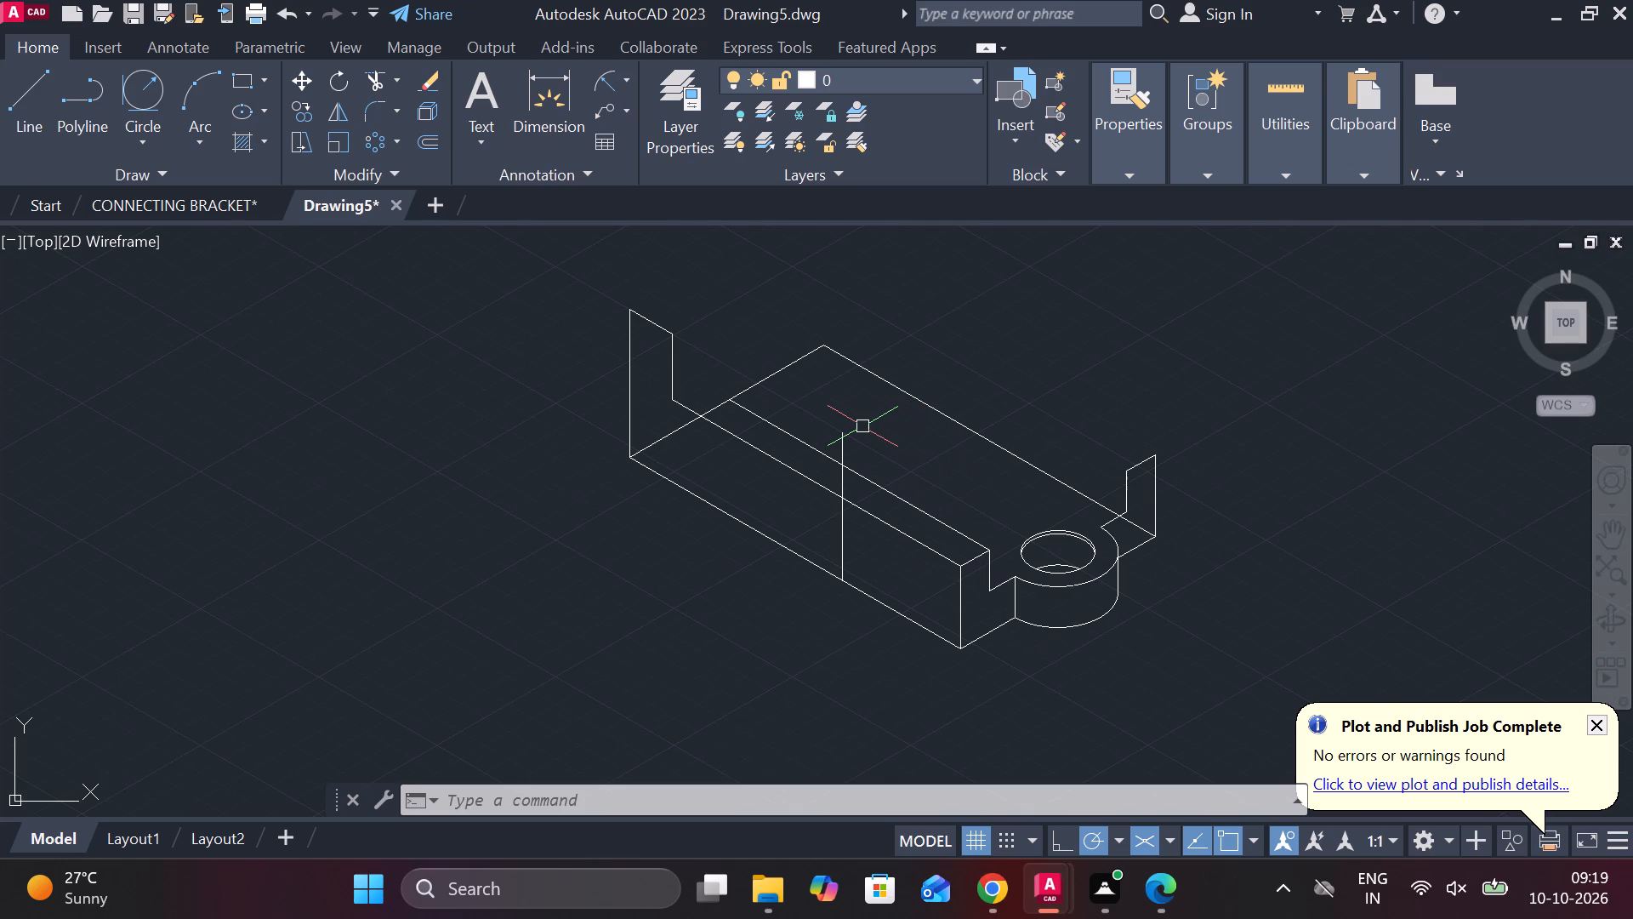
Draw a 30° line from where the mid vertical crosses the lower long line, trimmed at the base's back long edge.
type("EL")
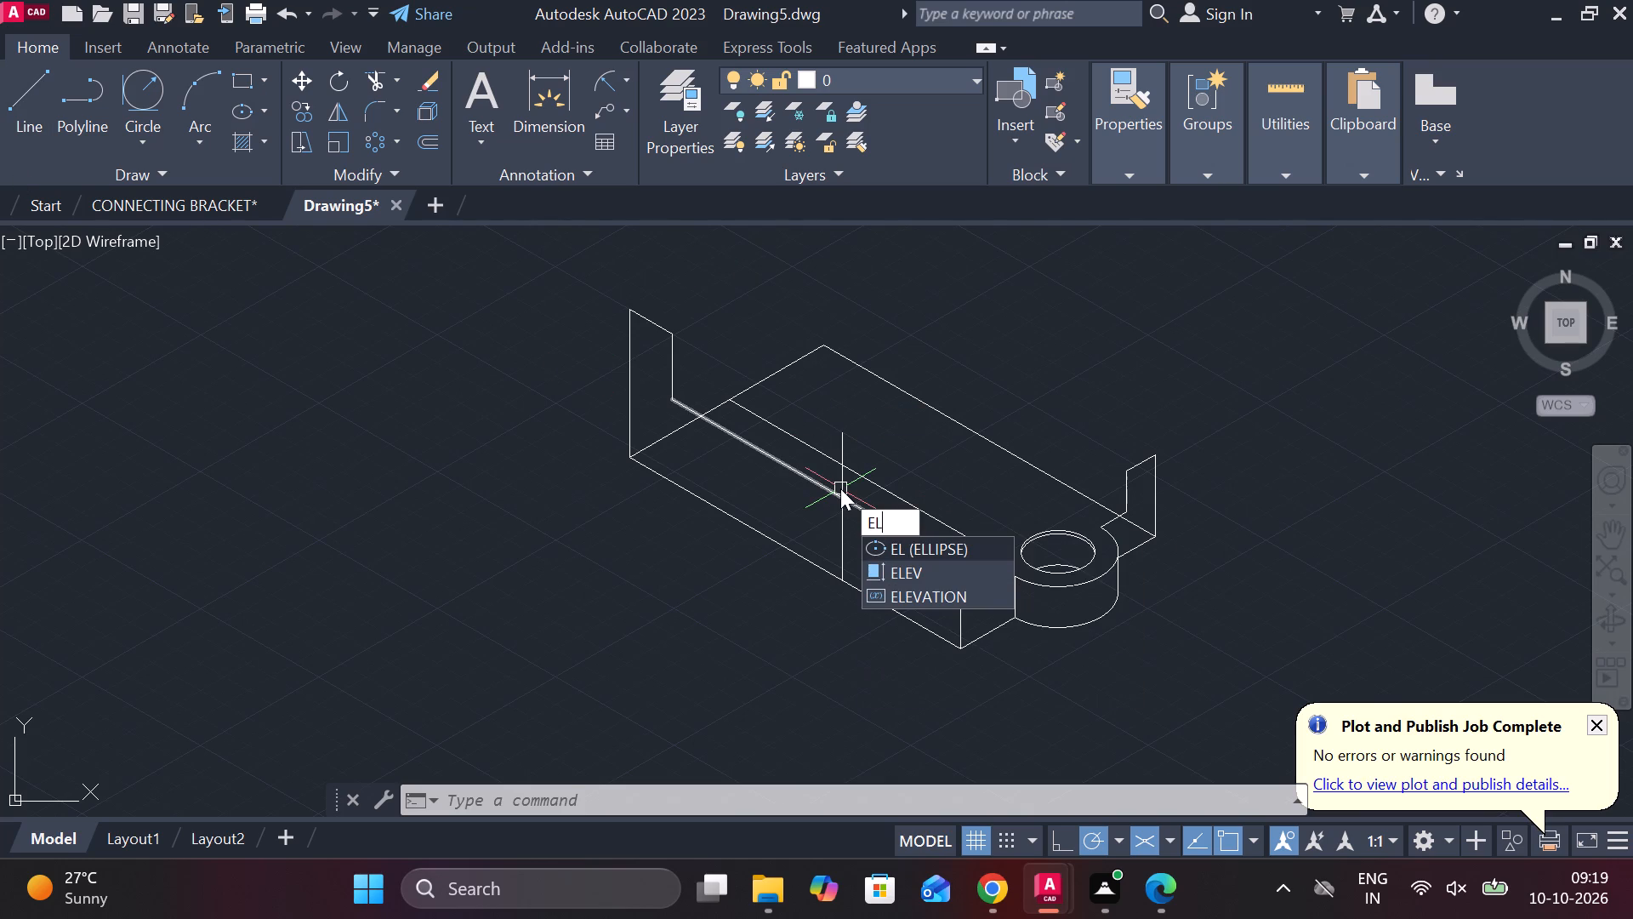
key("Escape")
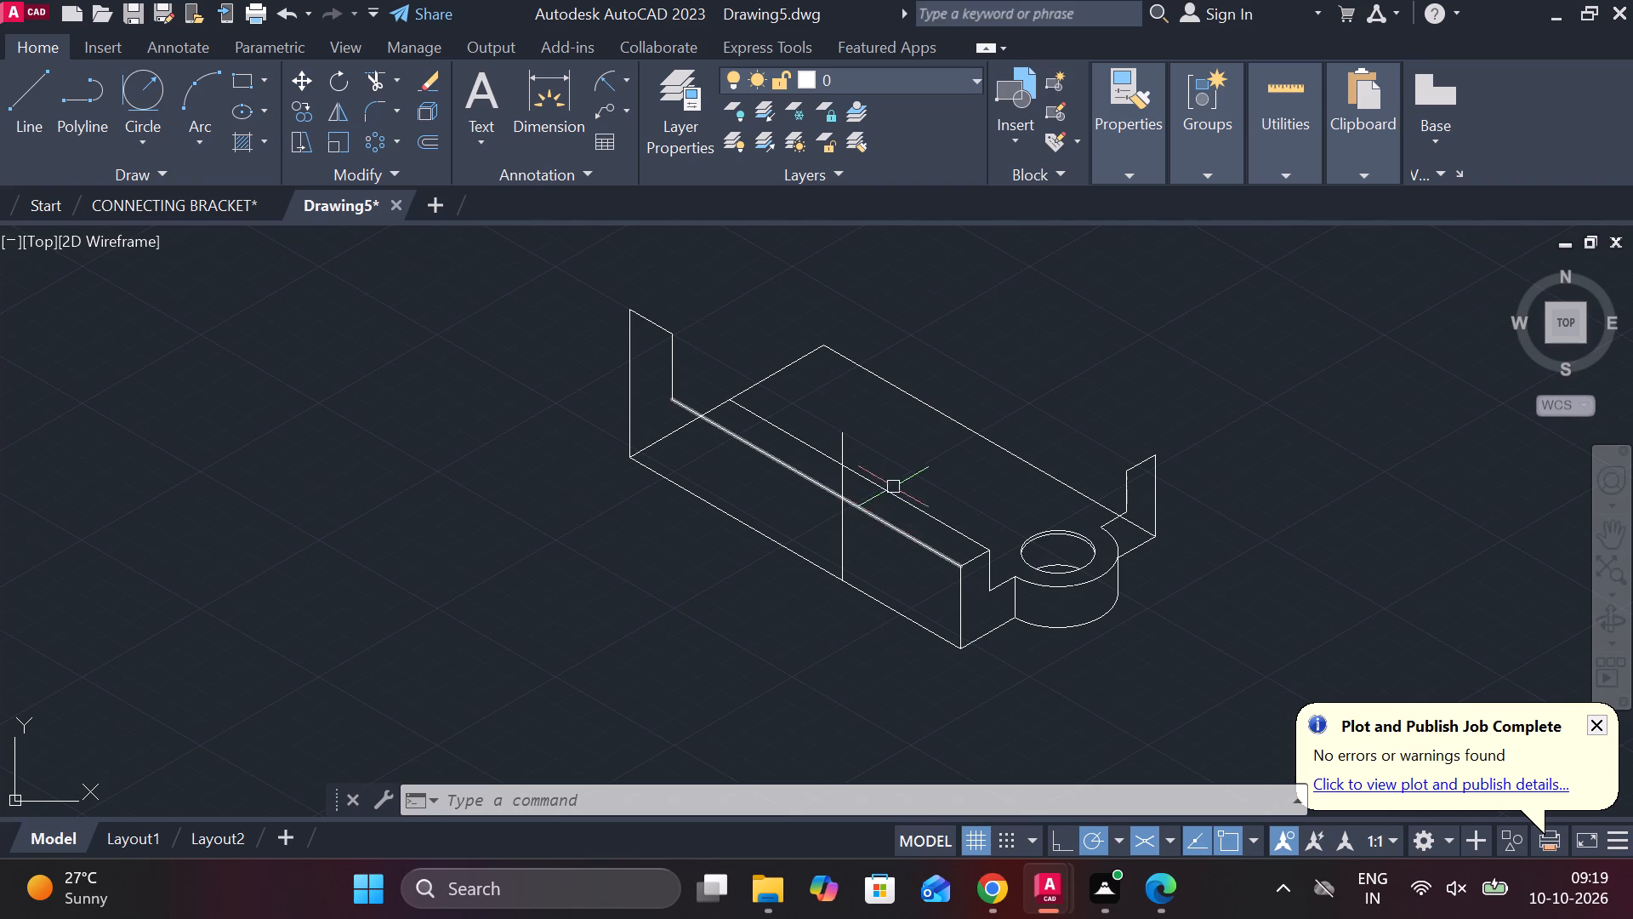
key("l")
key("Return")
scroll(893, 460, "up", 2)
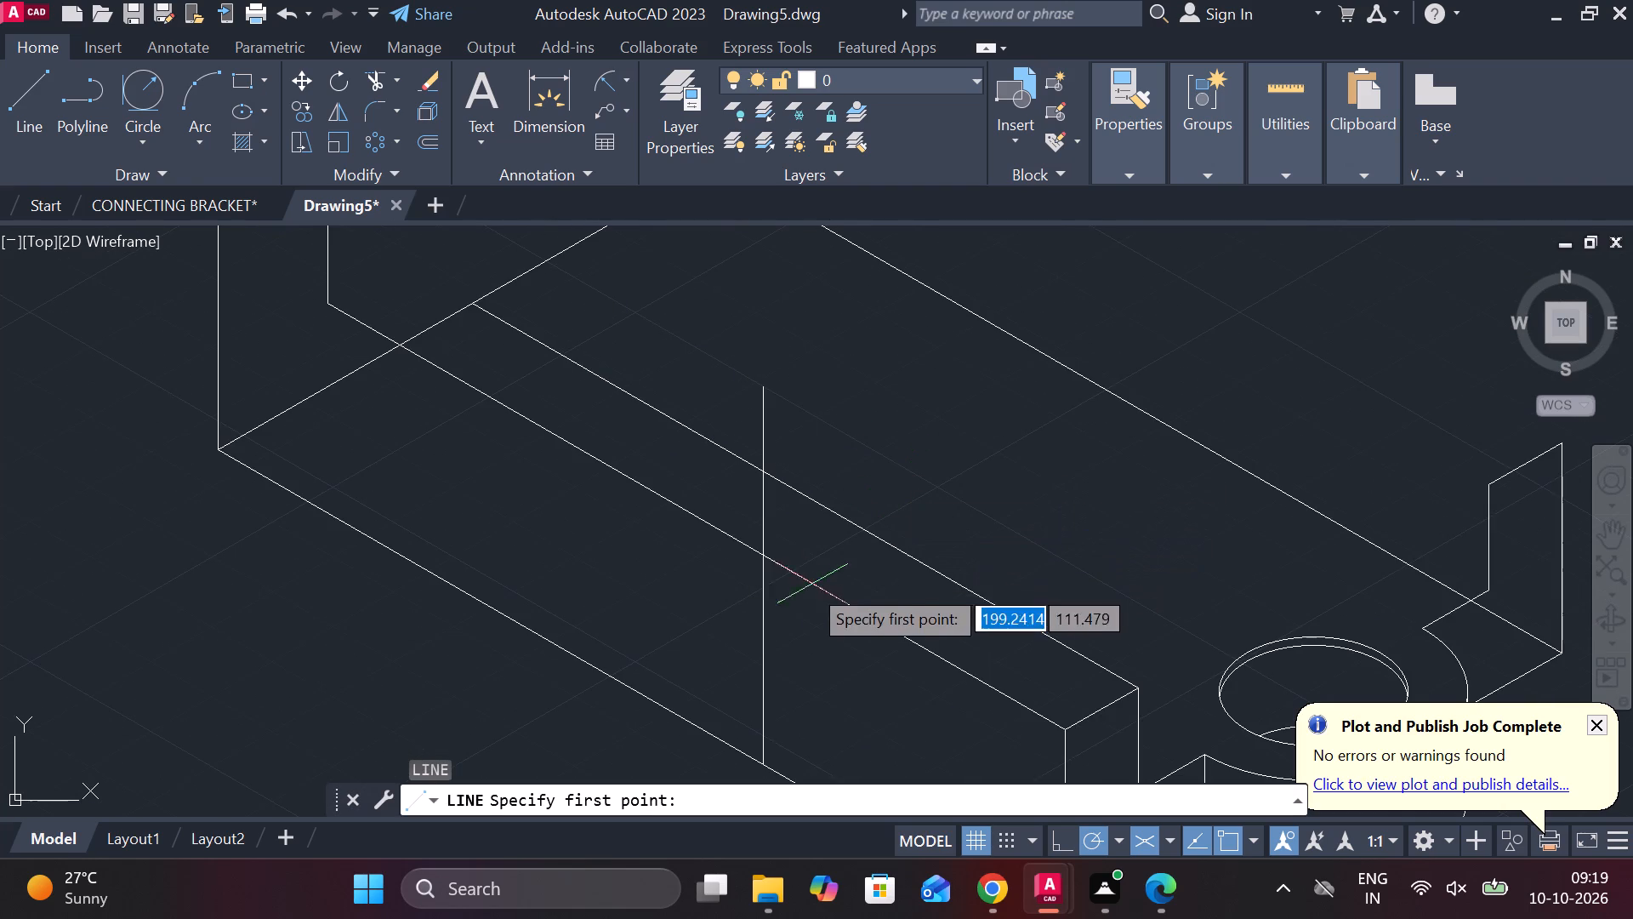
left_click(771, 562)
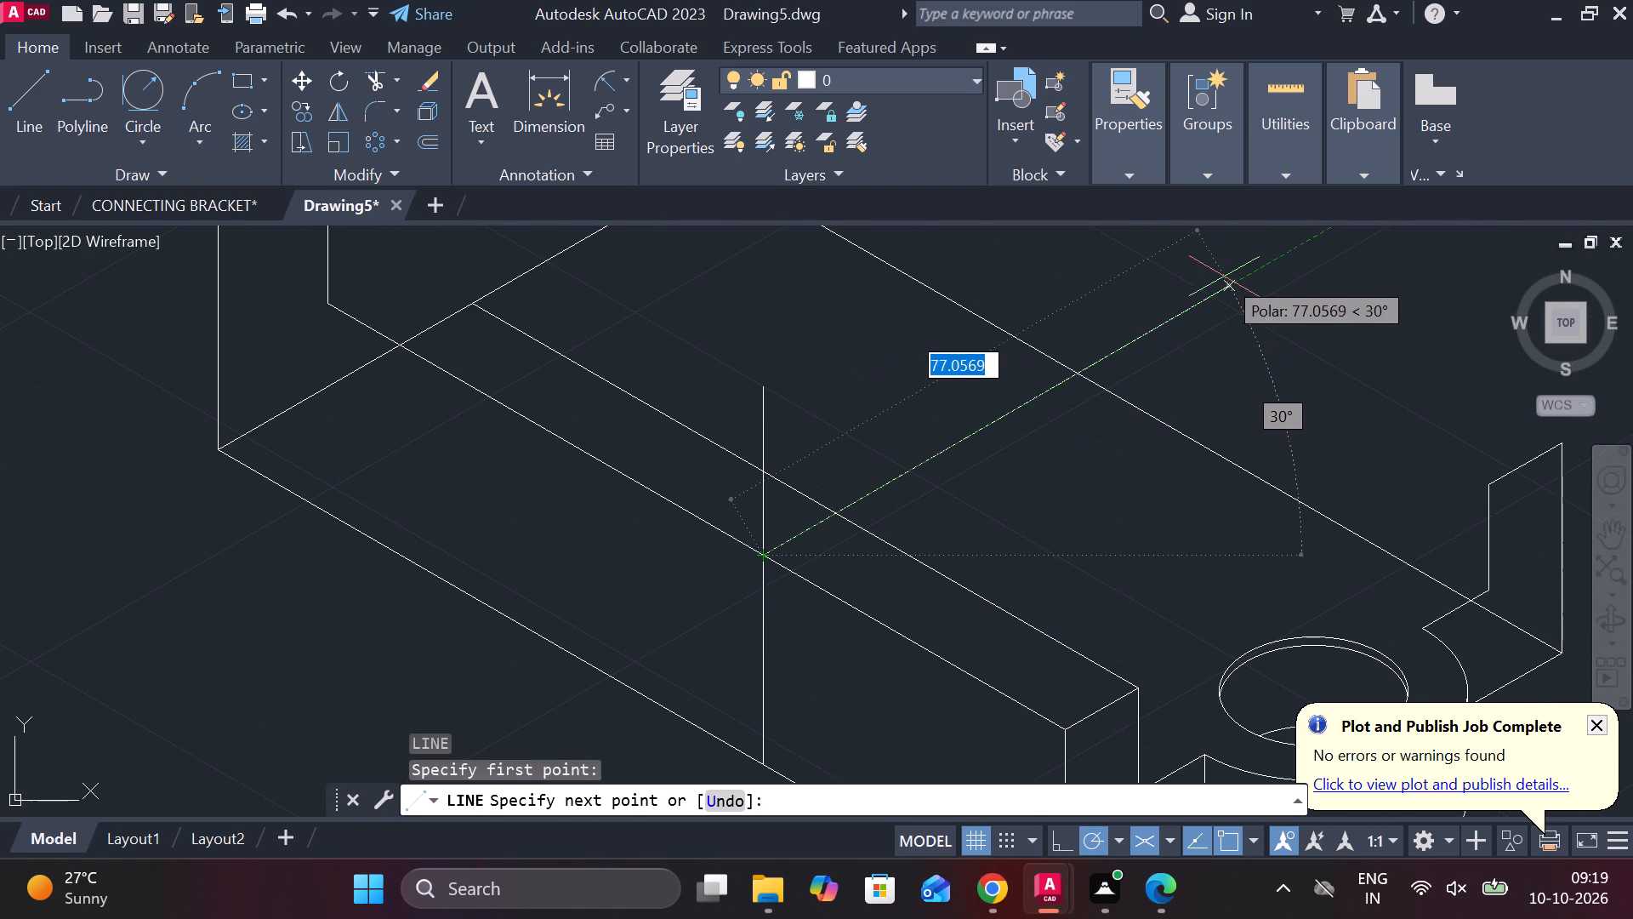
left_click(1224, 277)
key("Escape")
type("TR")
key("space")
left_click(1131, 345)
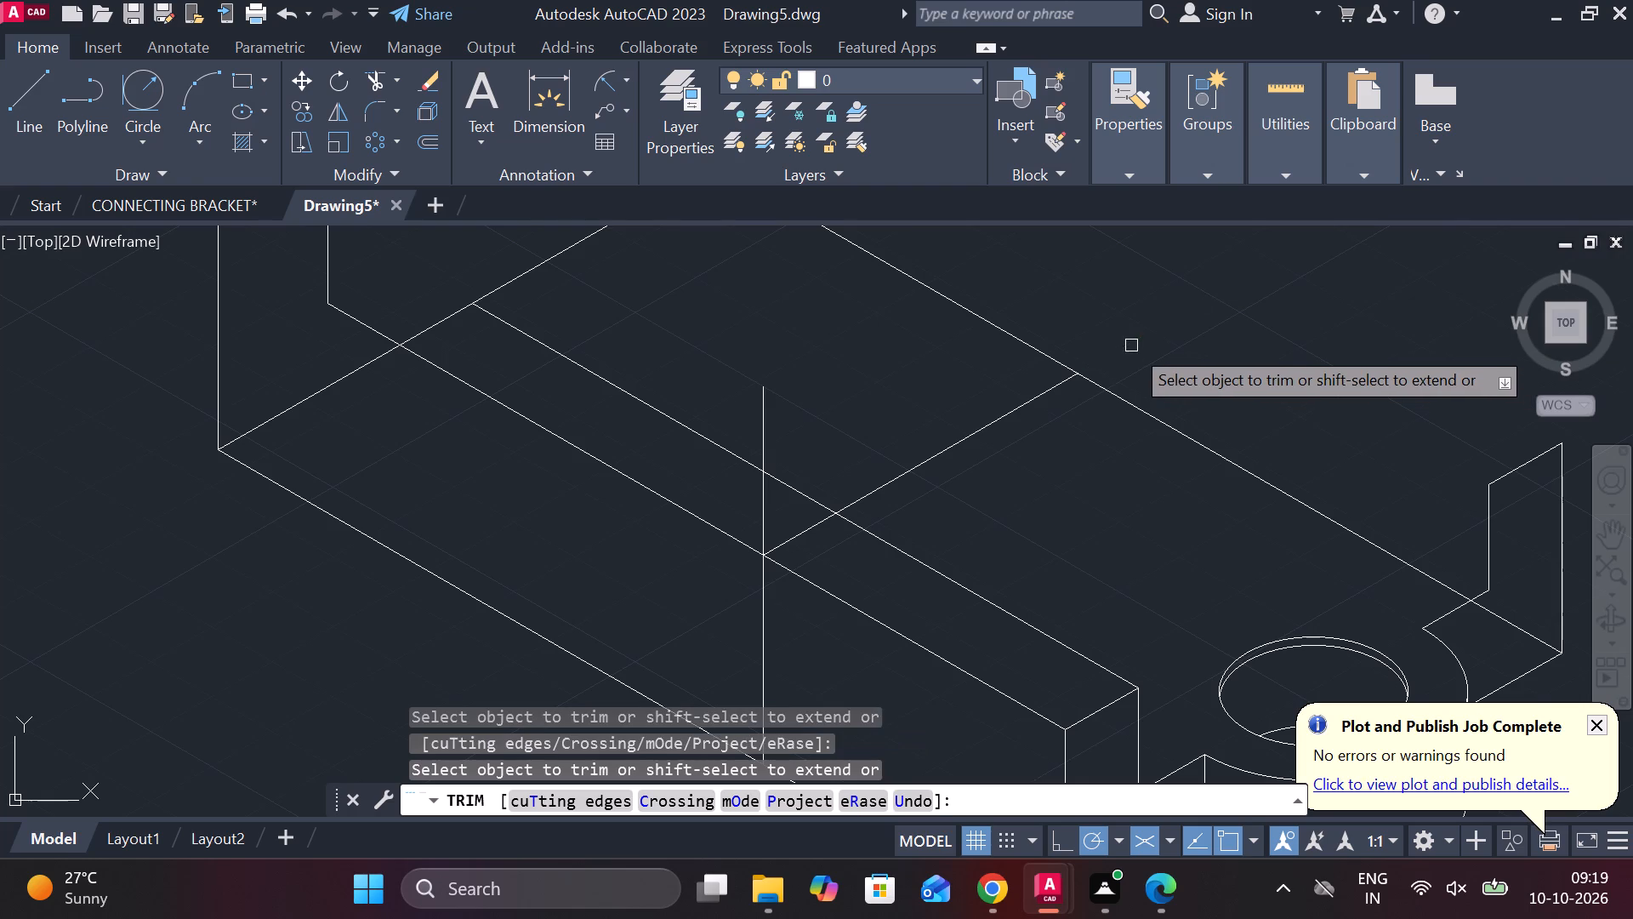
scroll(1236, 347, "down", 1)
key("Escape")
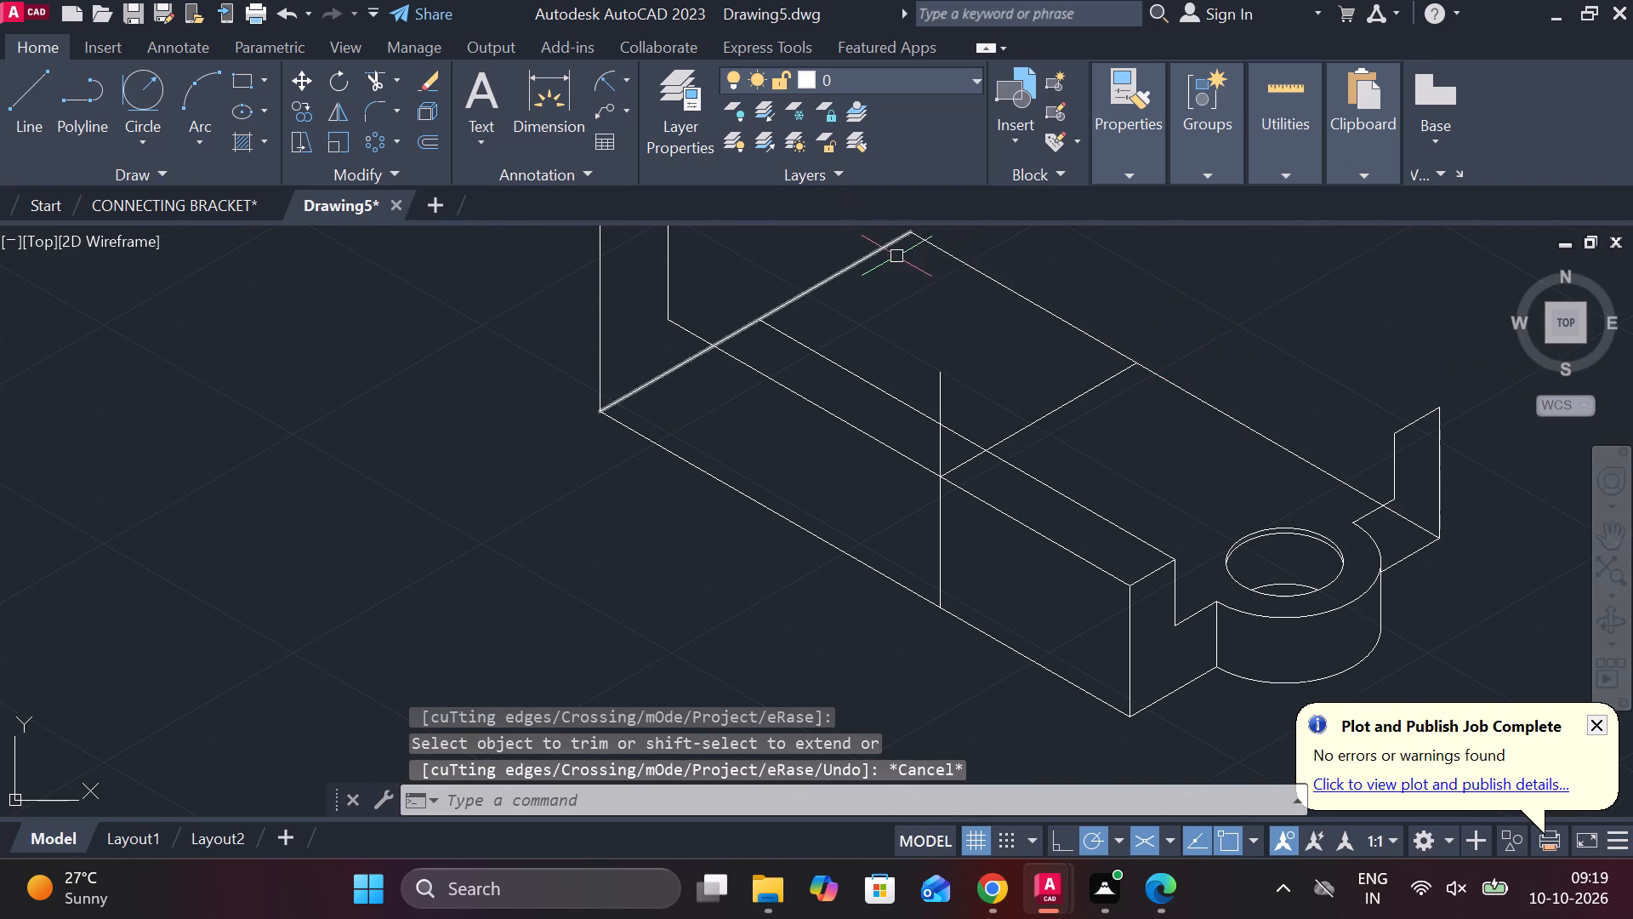
Measure the mid vertical's distance from the far upright along the long edges using Aligned Dimension, without placing a dimension.
left_click(629, 72)
left_click(651, 168)
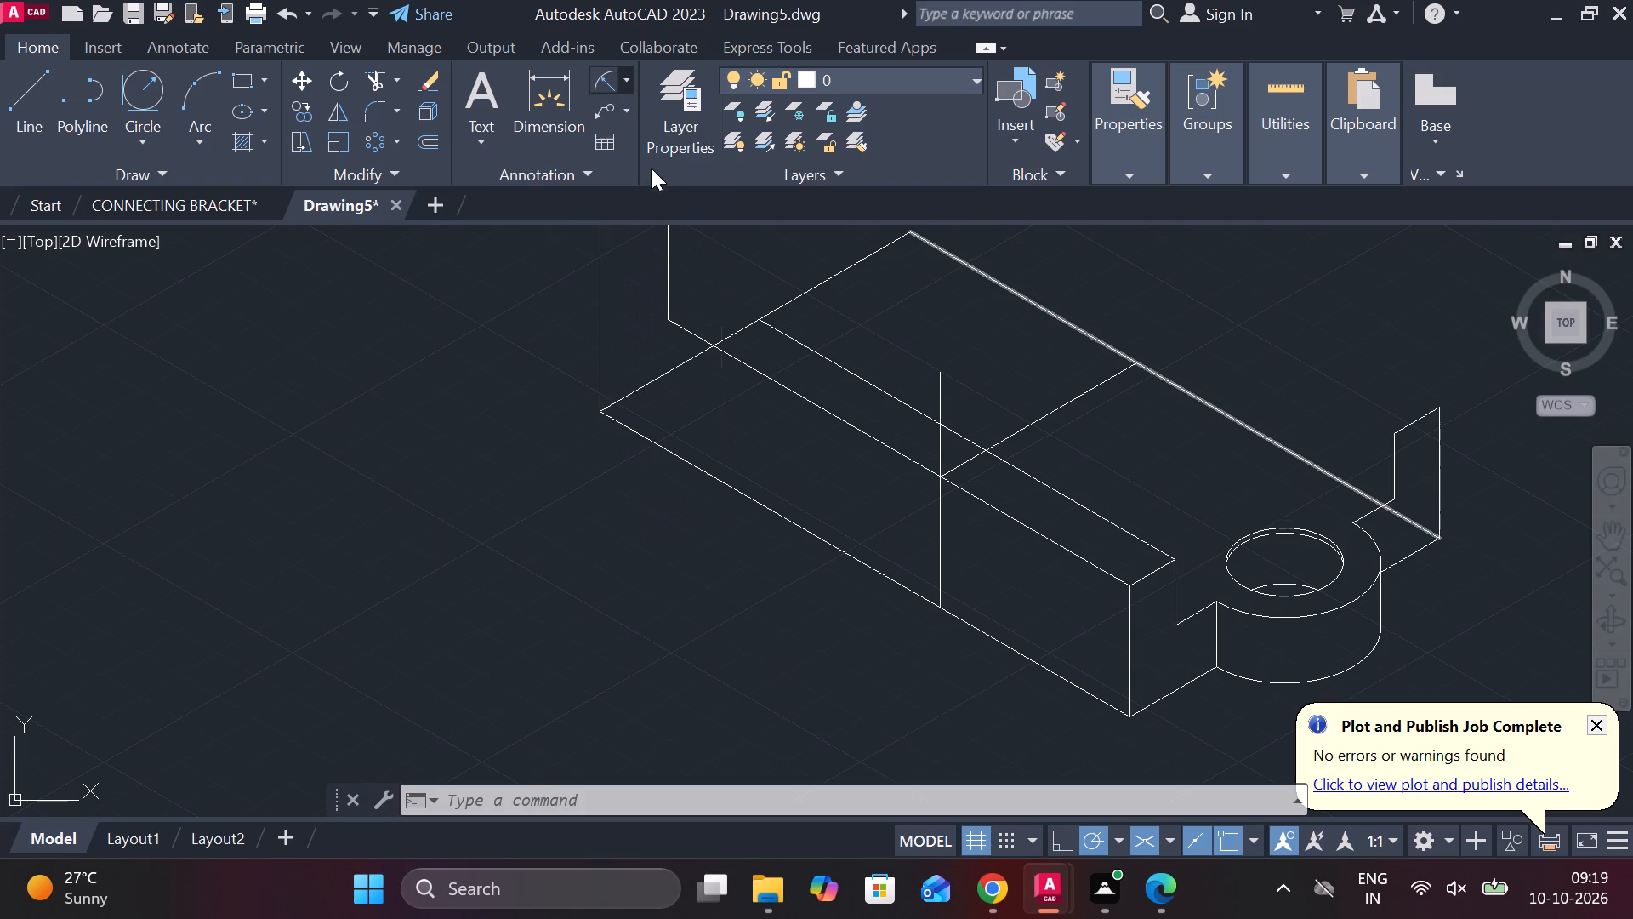
left_click(905, 231)
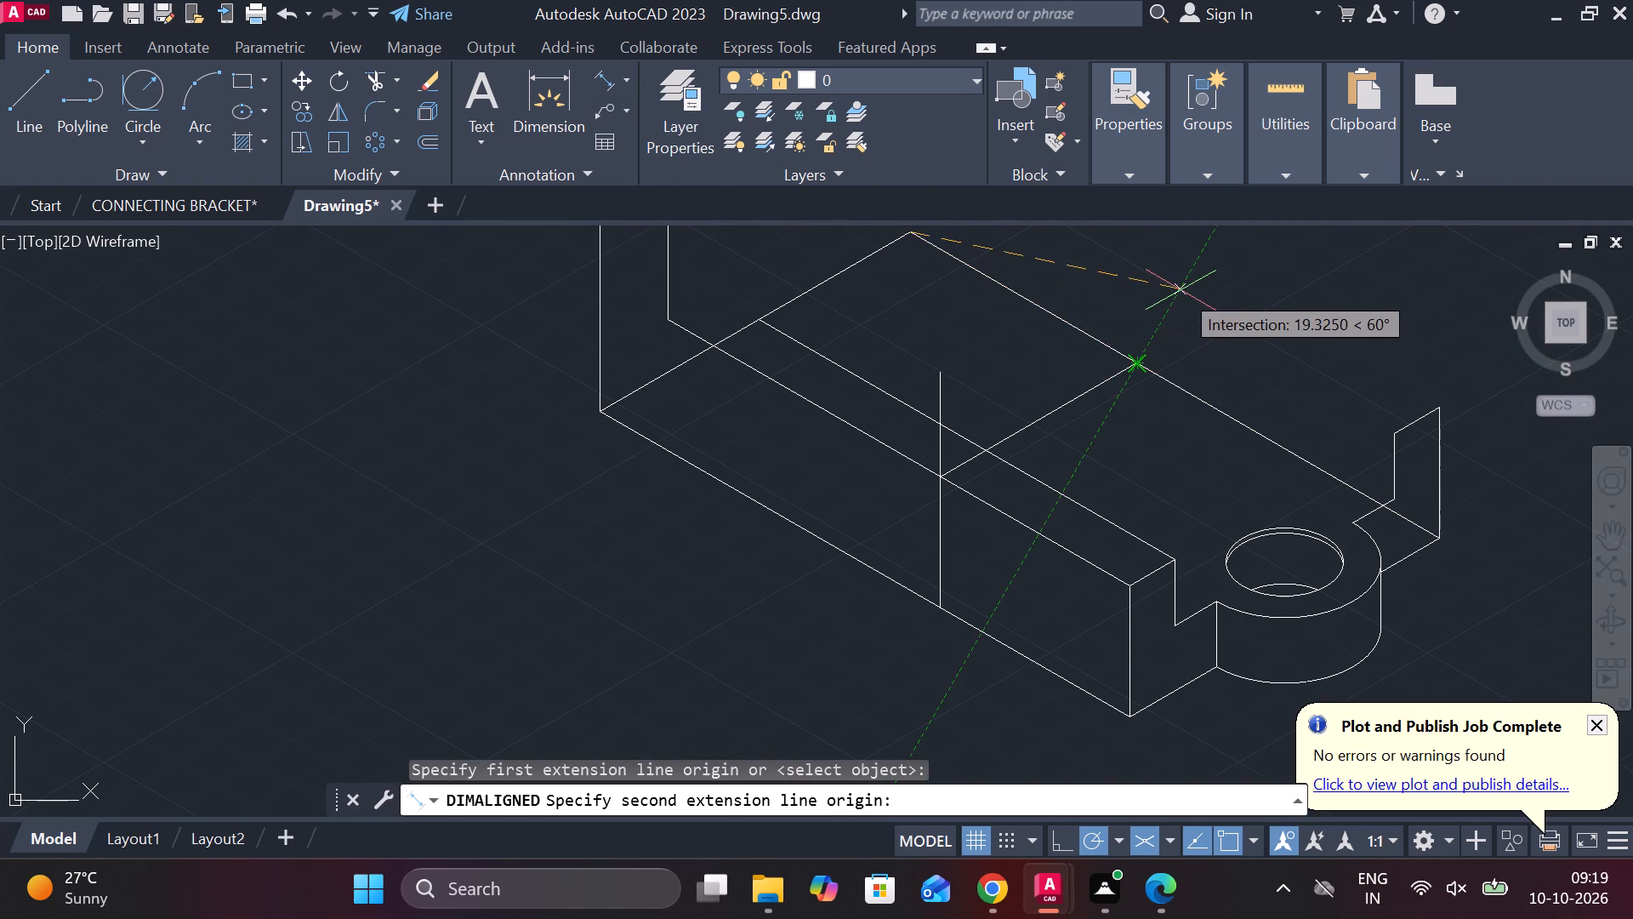
key("Escape")
left_click(613, 79)
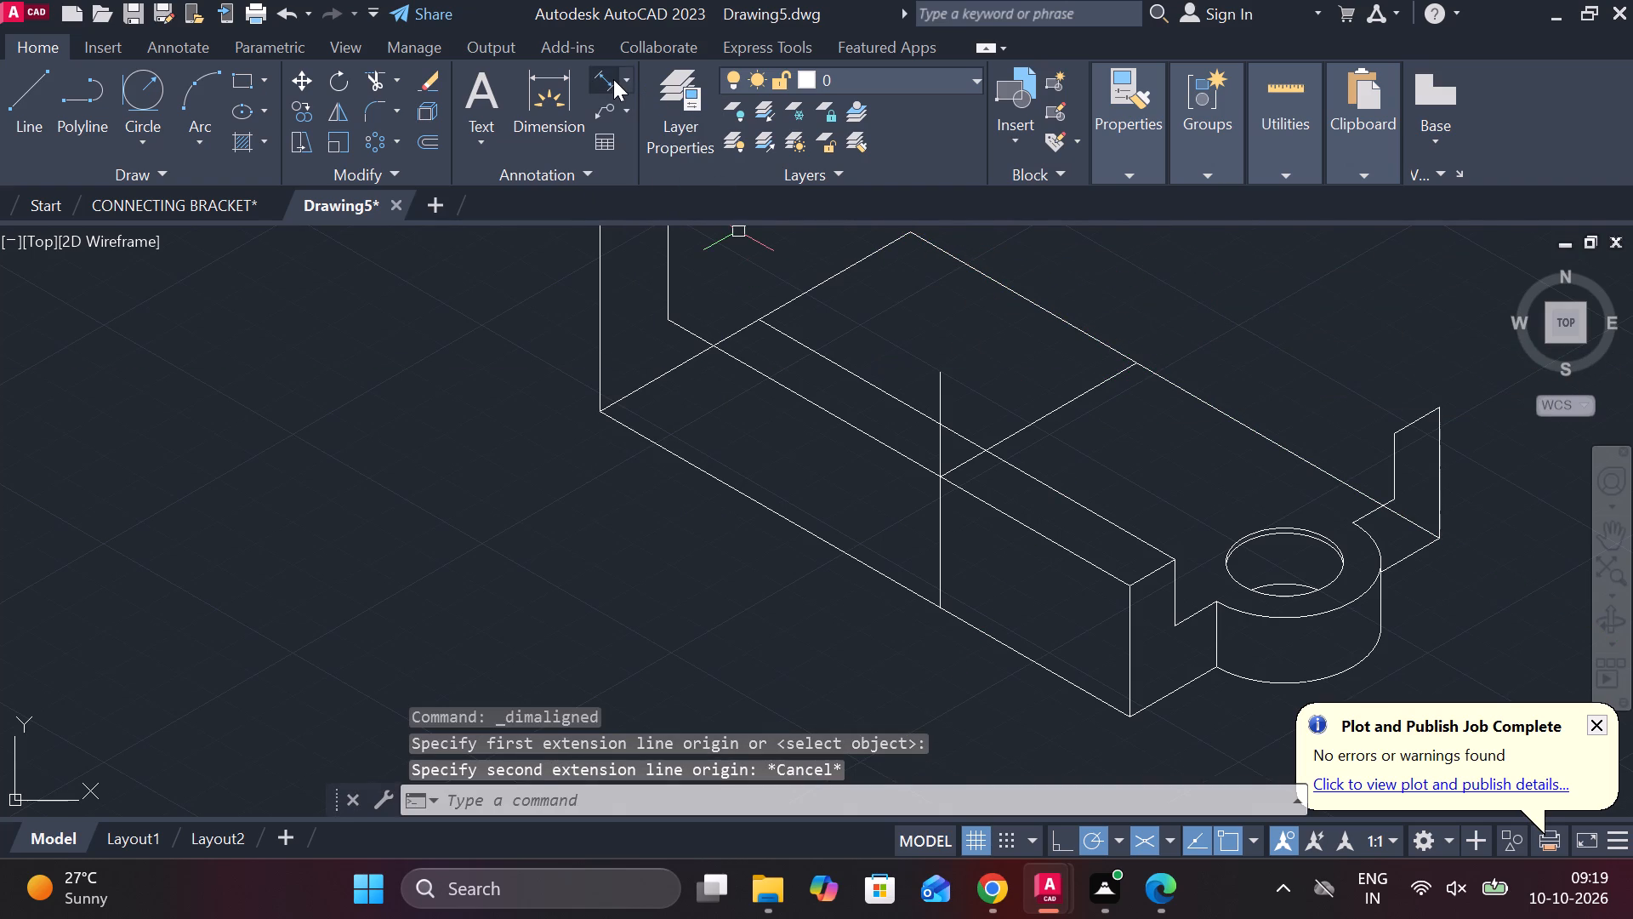
left_click(665, 325)
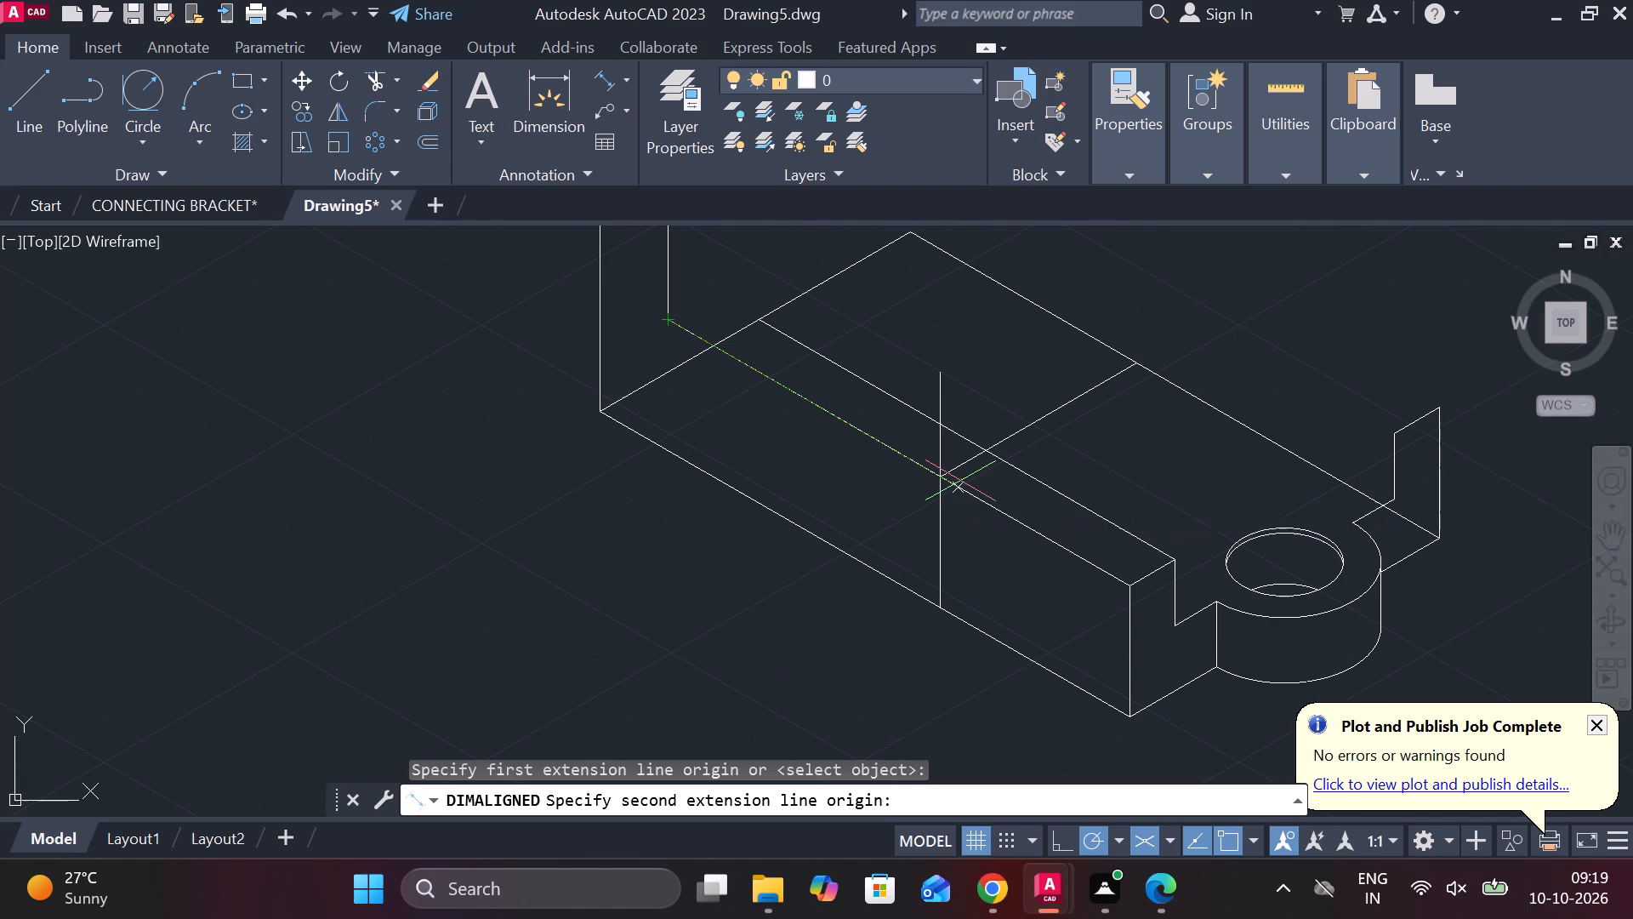
scroll(942, 471, "up", 2)
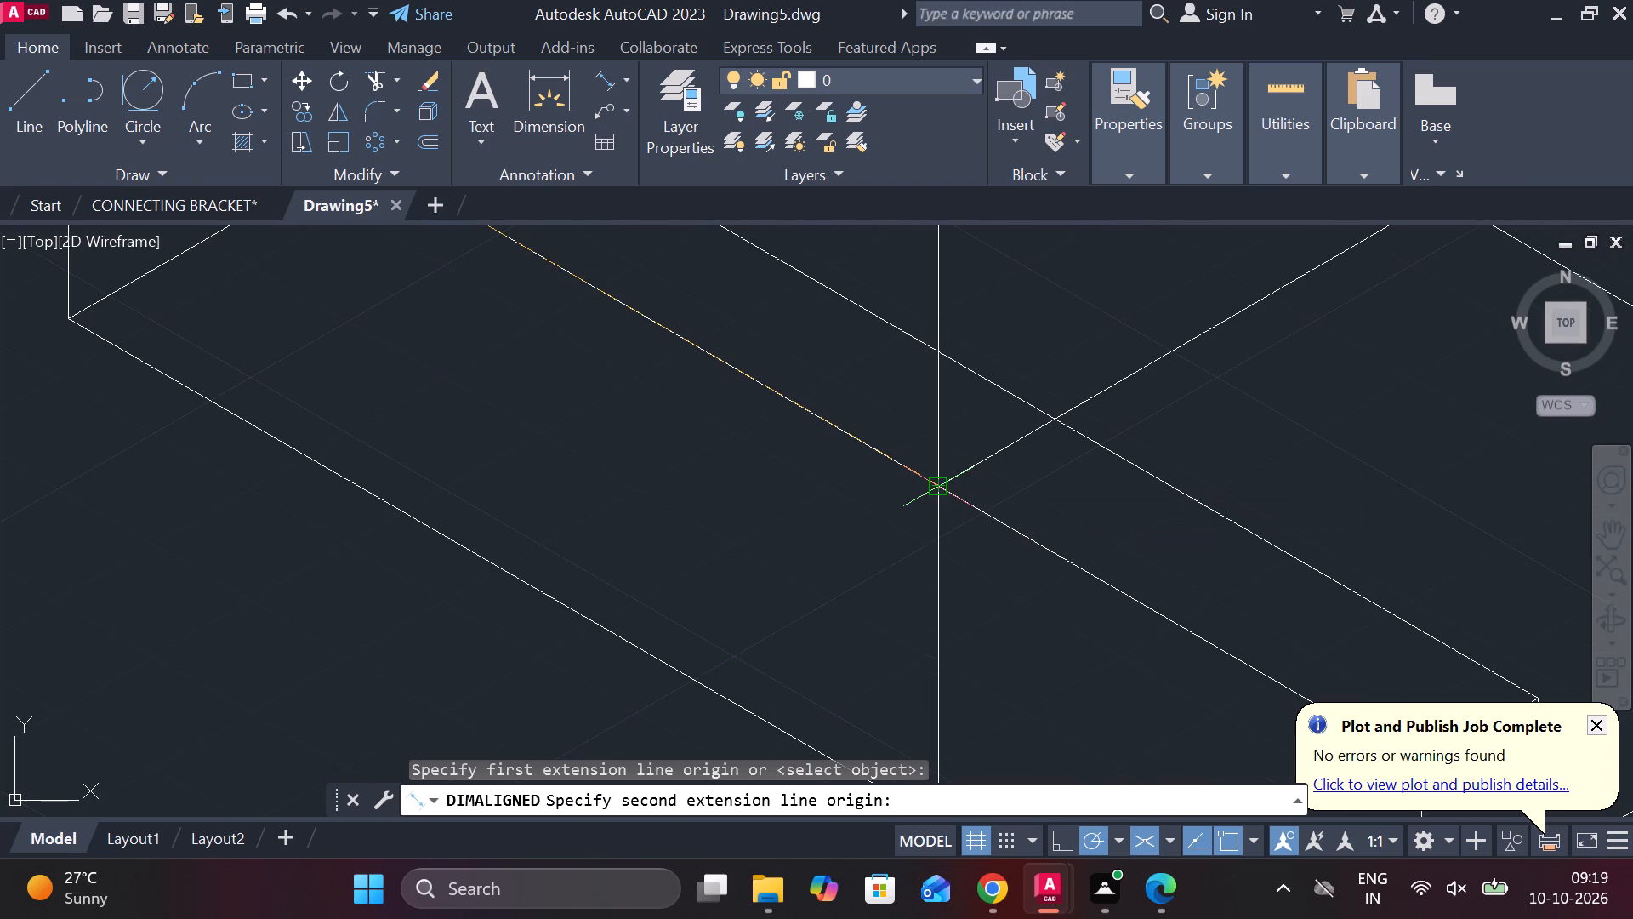
scroll(936, 481, "down", 2)
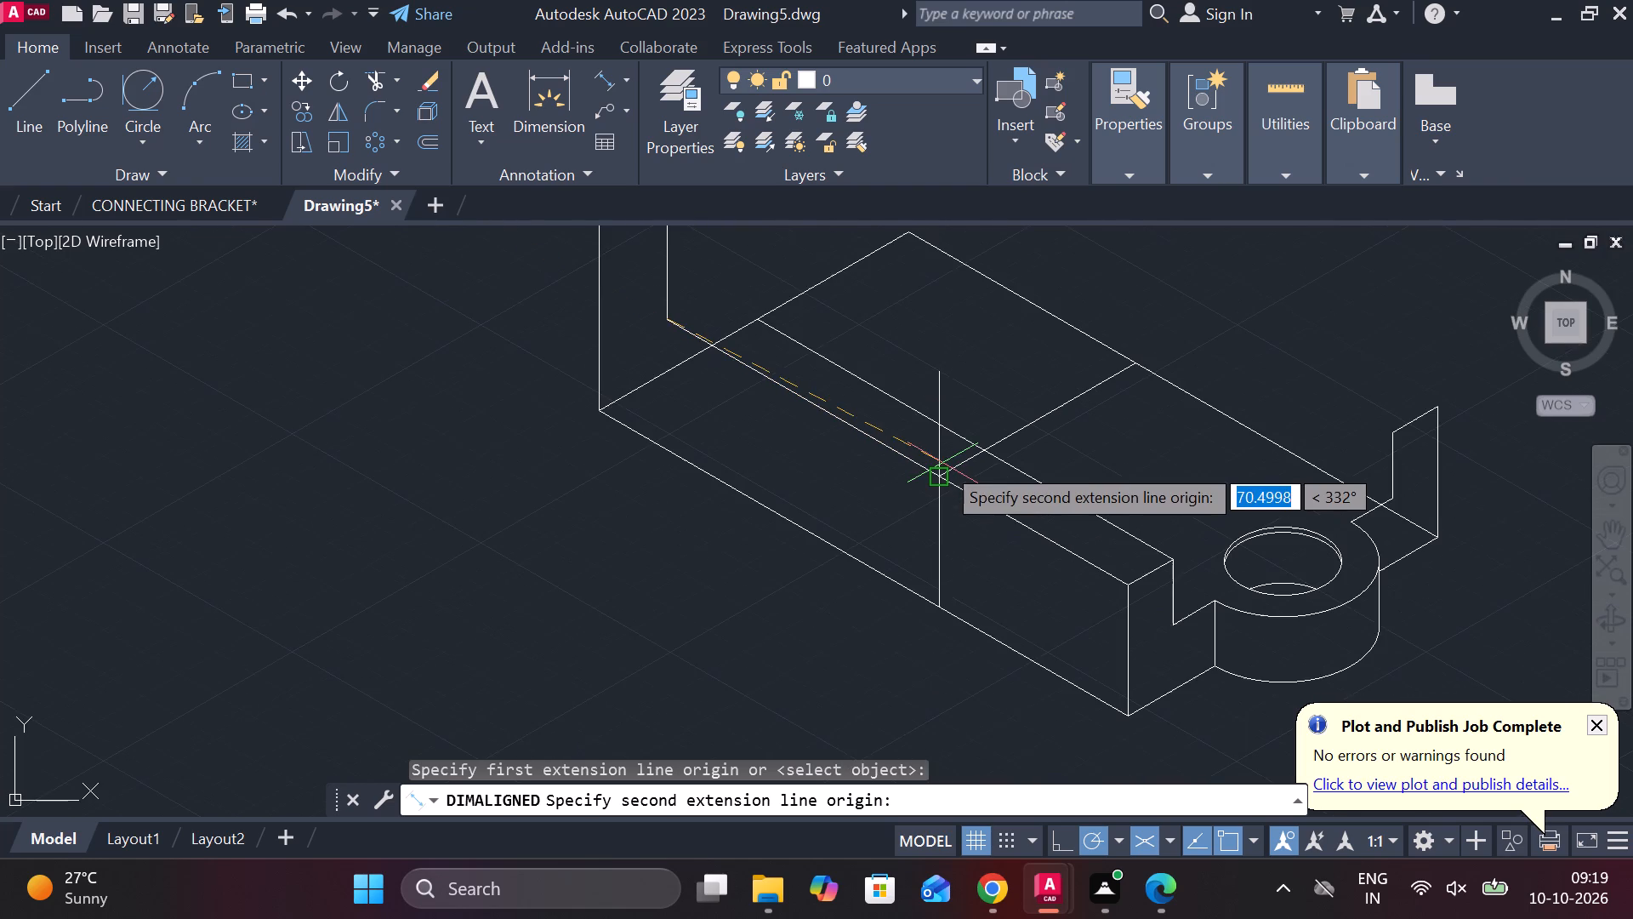
key("Escape")
key("space")
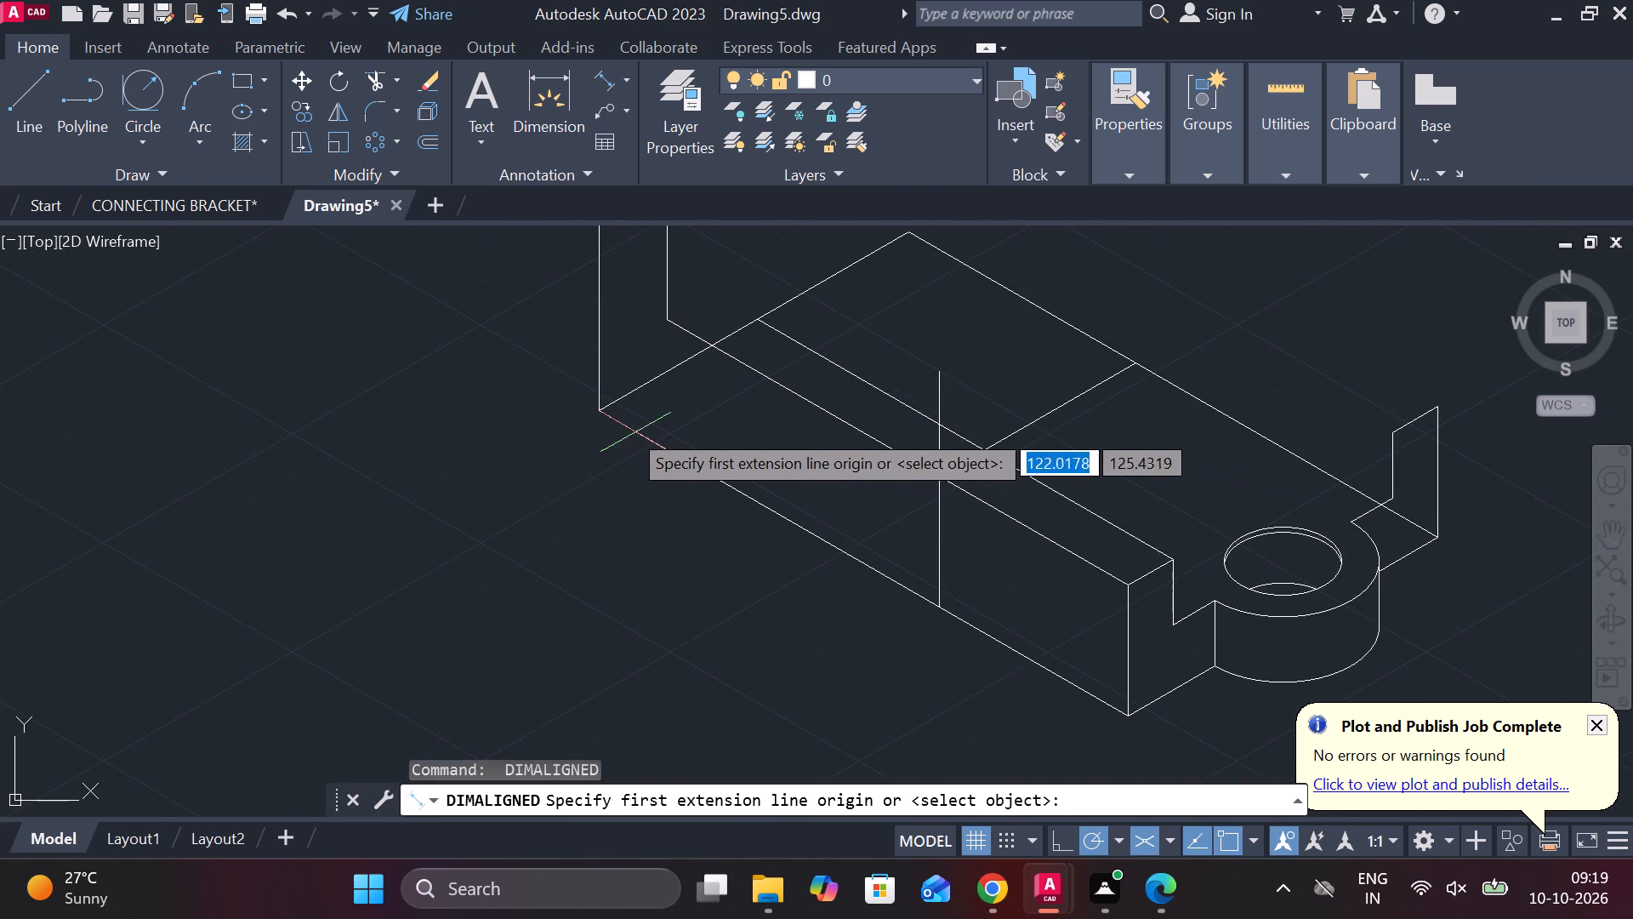
left_click(603, 413)
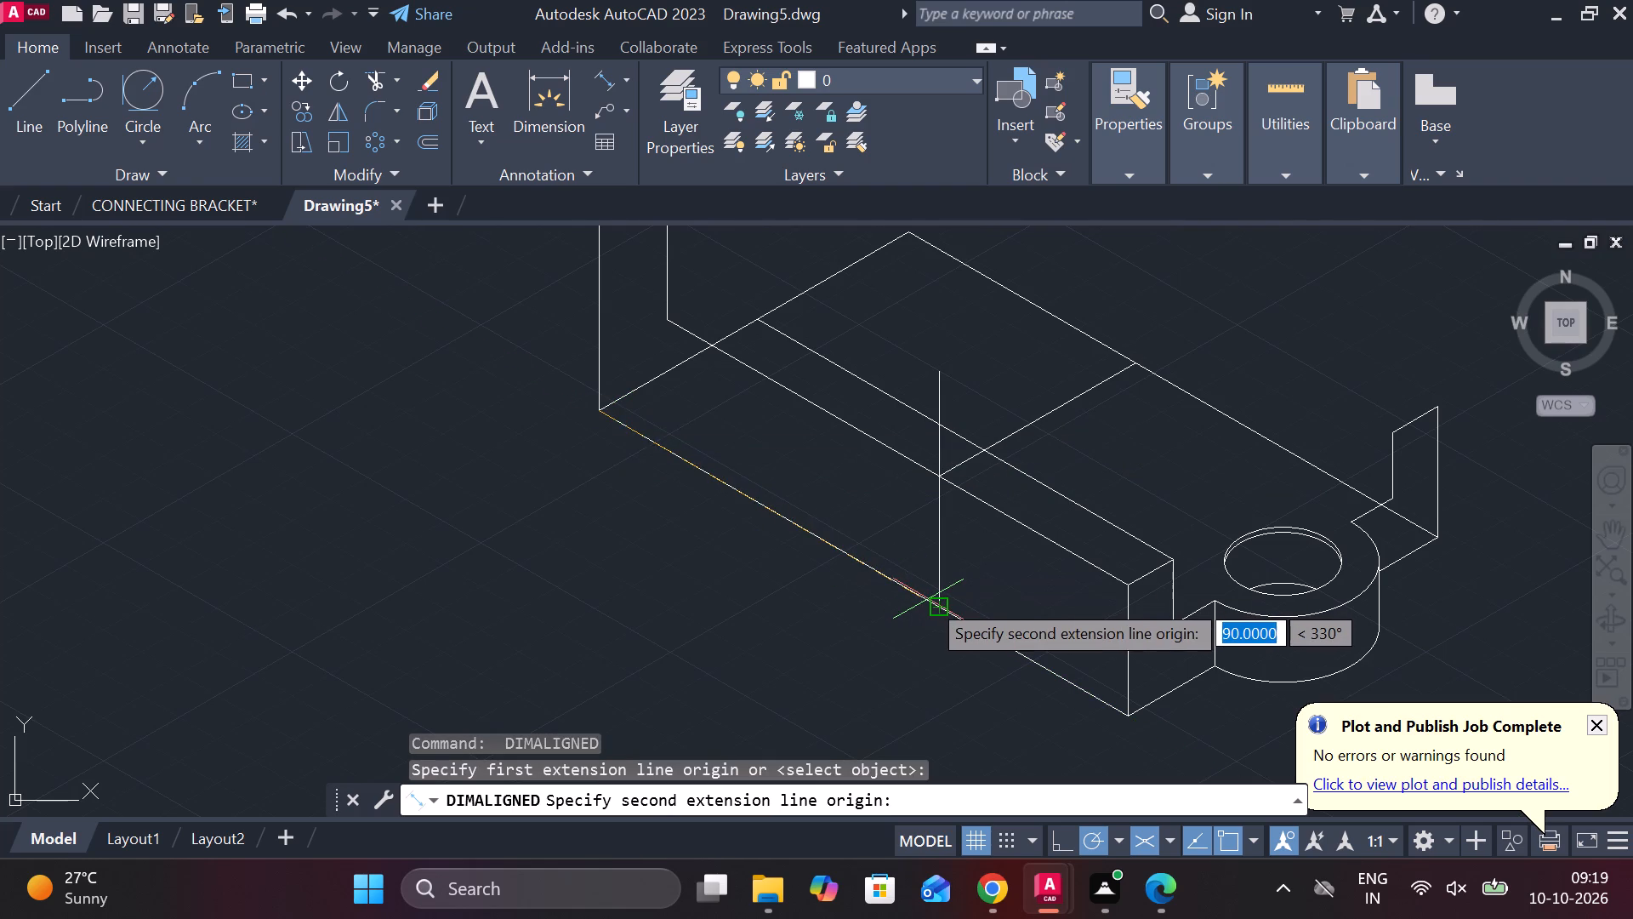
key("Escape")
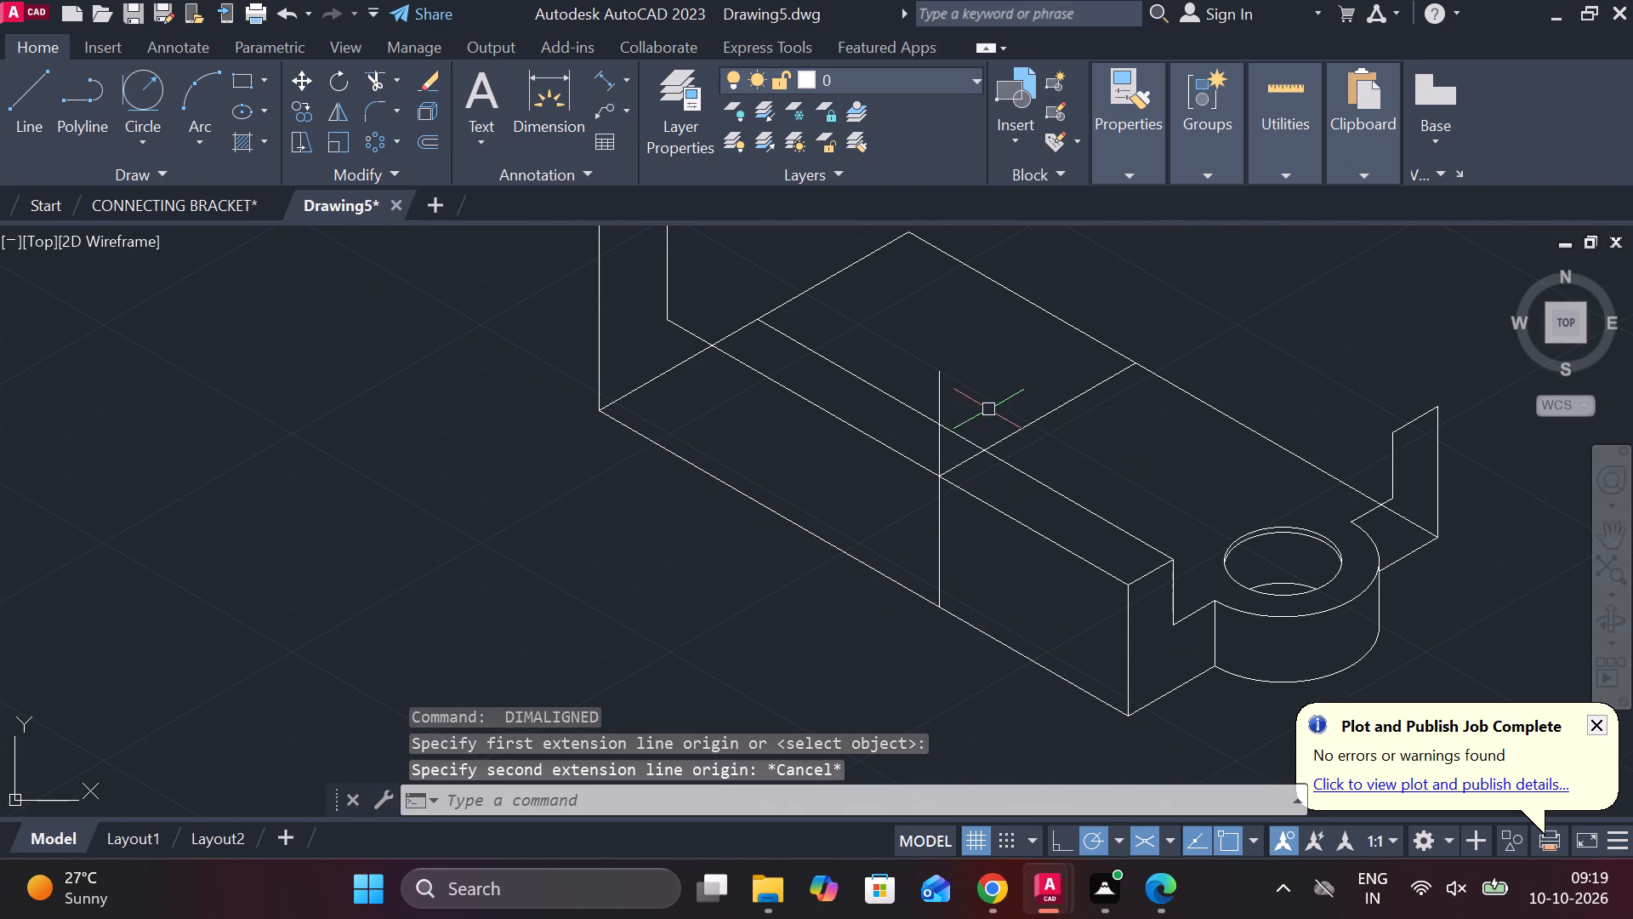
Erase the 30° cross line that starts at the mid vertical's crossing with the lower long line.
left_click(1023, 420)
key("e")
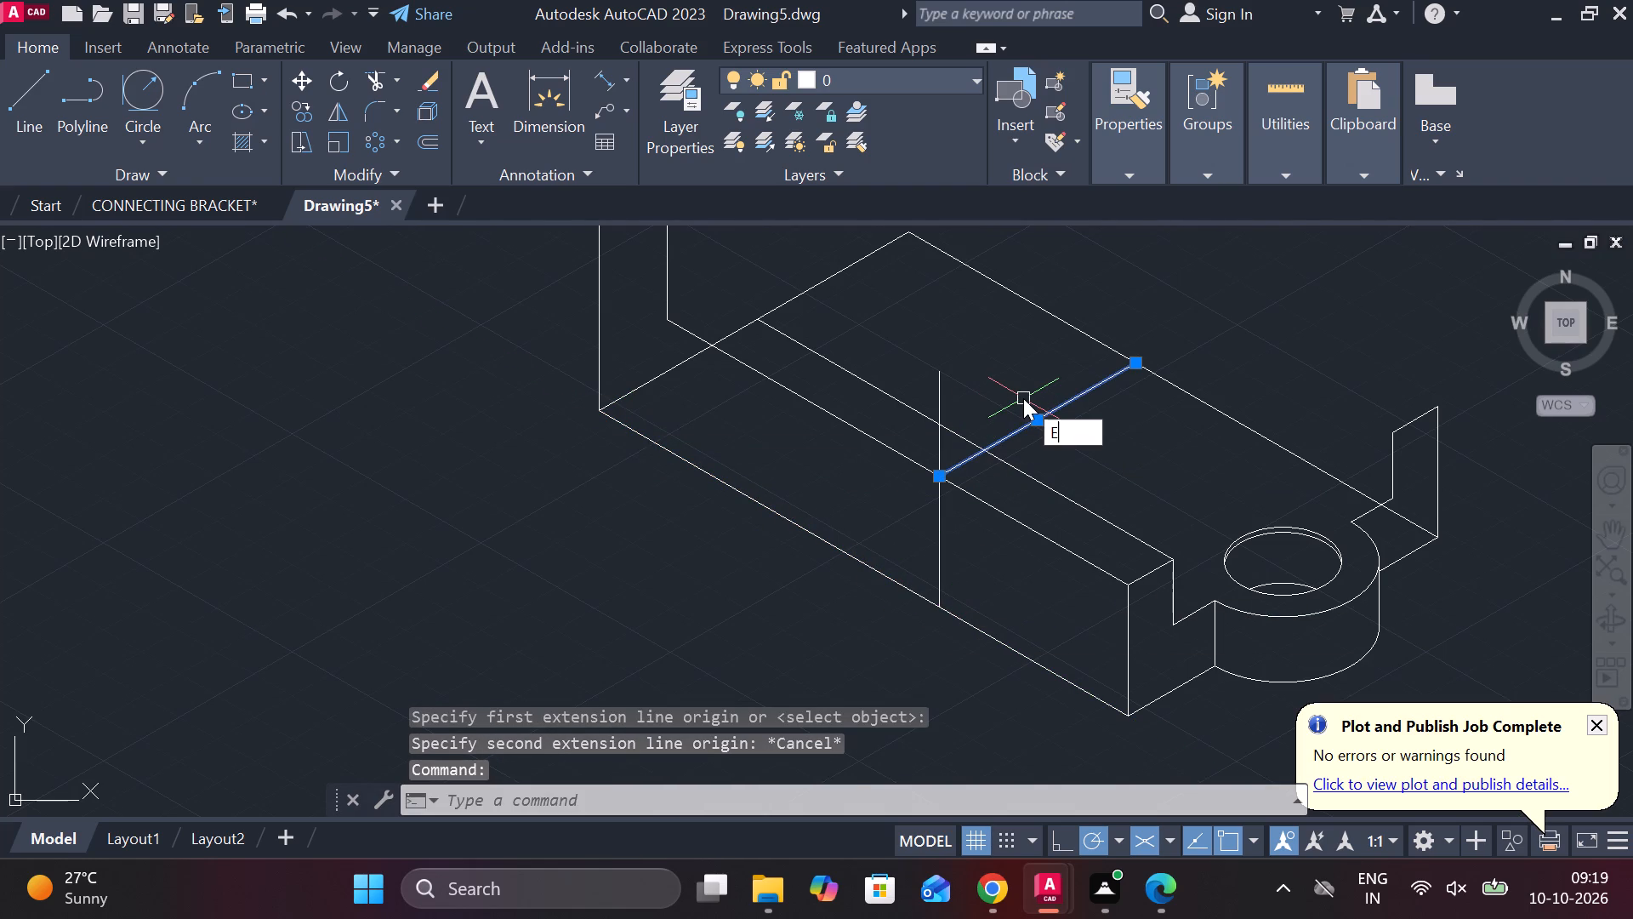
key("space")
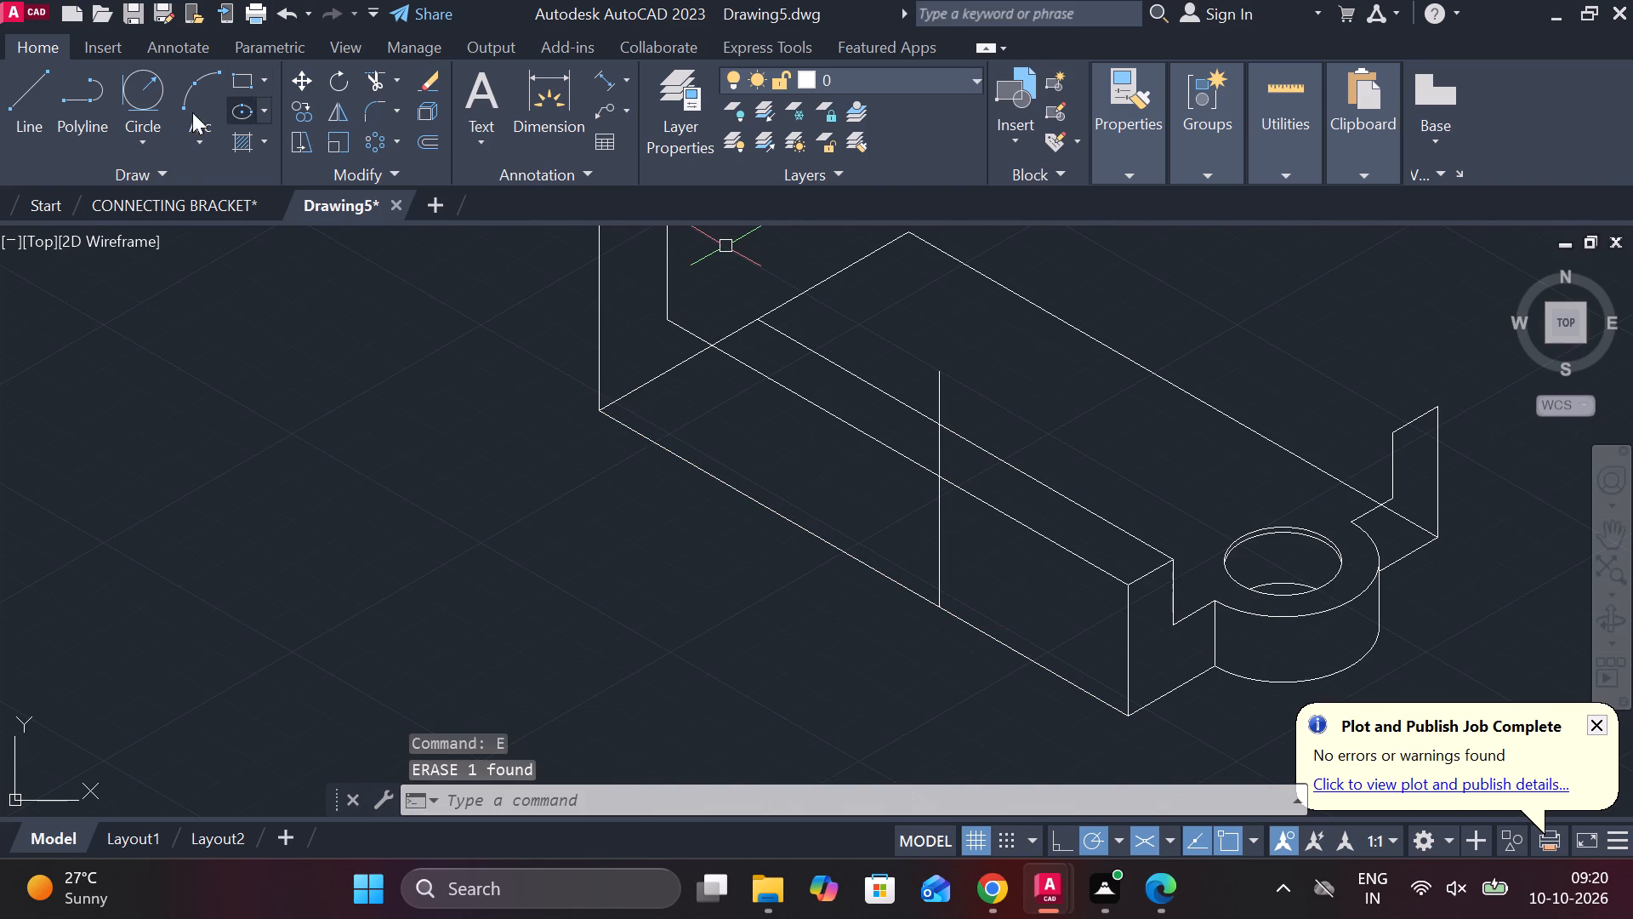
Draw a 30° line from the foot of the mid vertical across the base, trimmed at the back long edge.
left_click(33, 103)
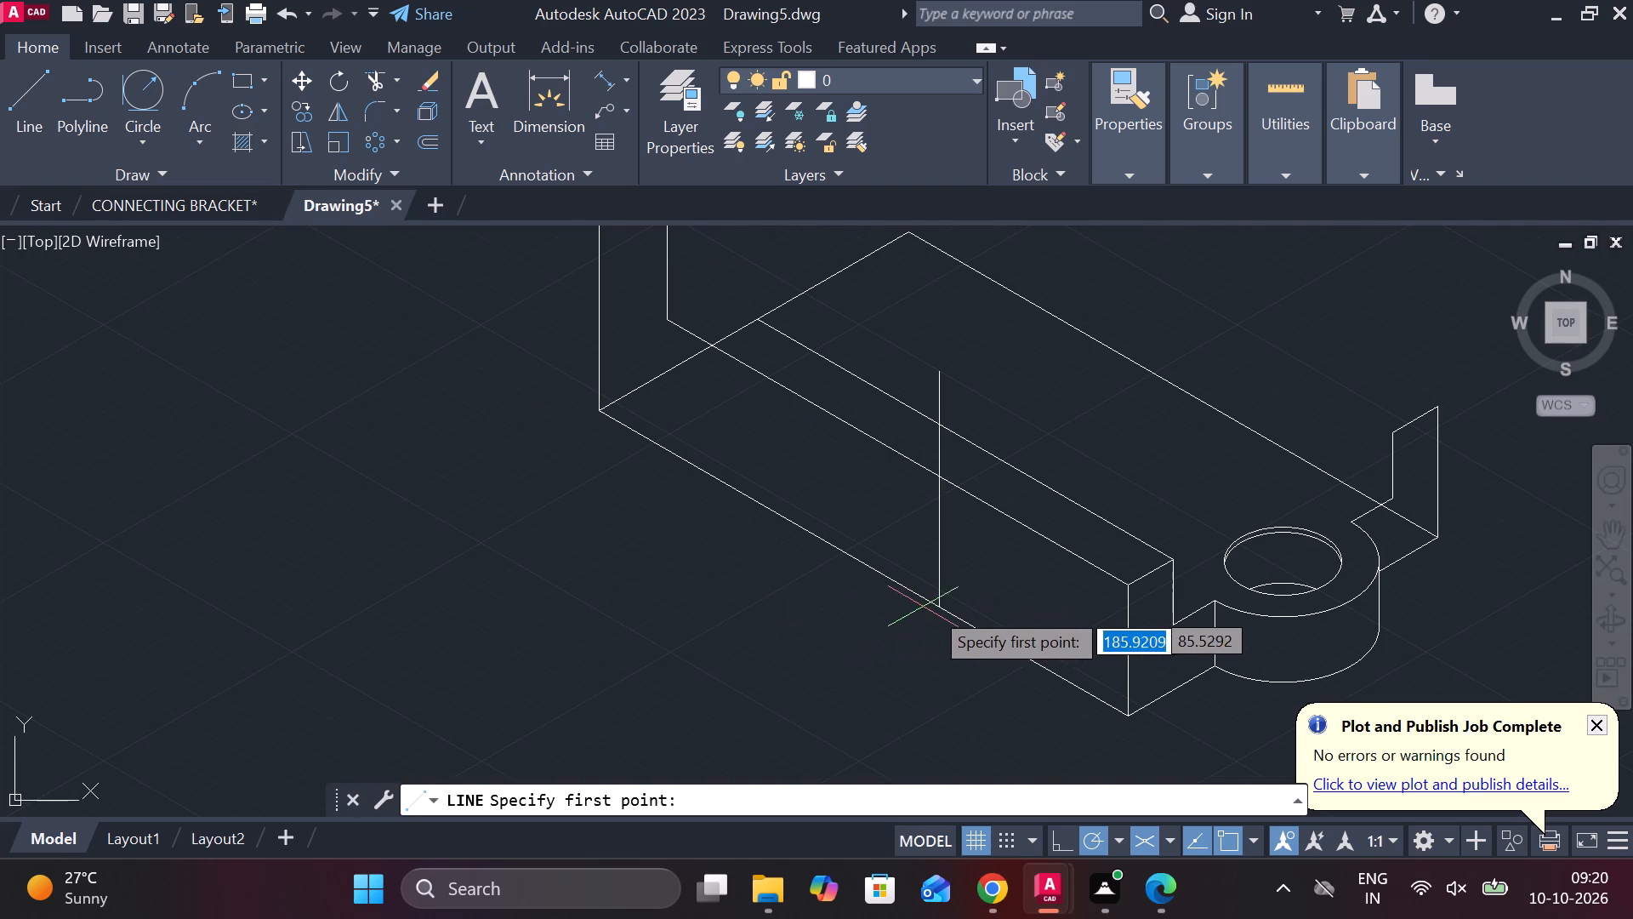
left_click(951, 605)
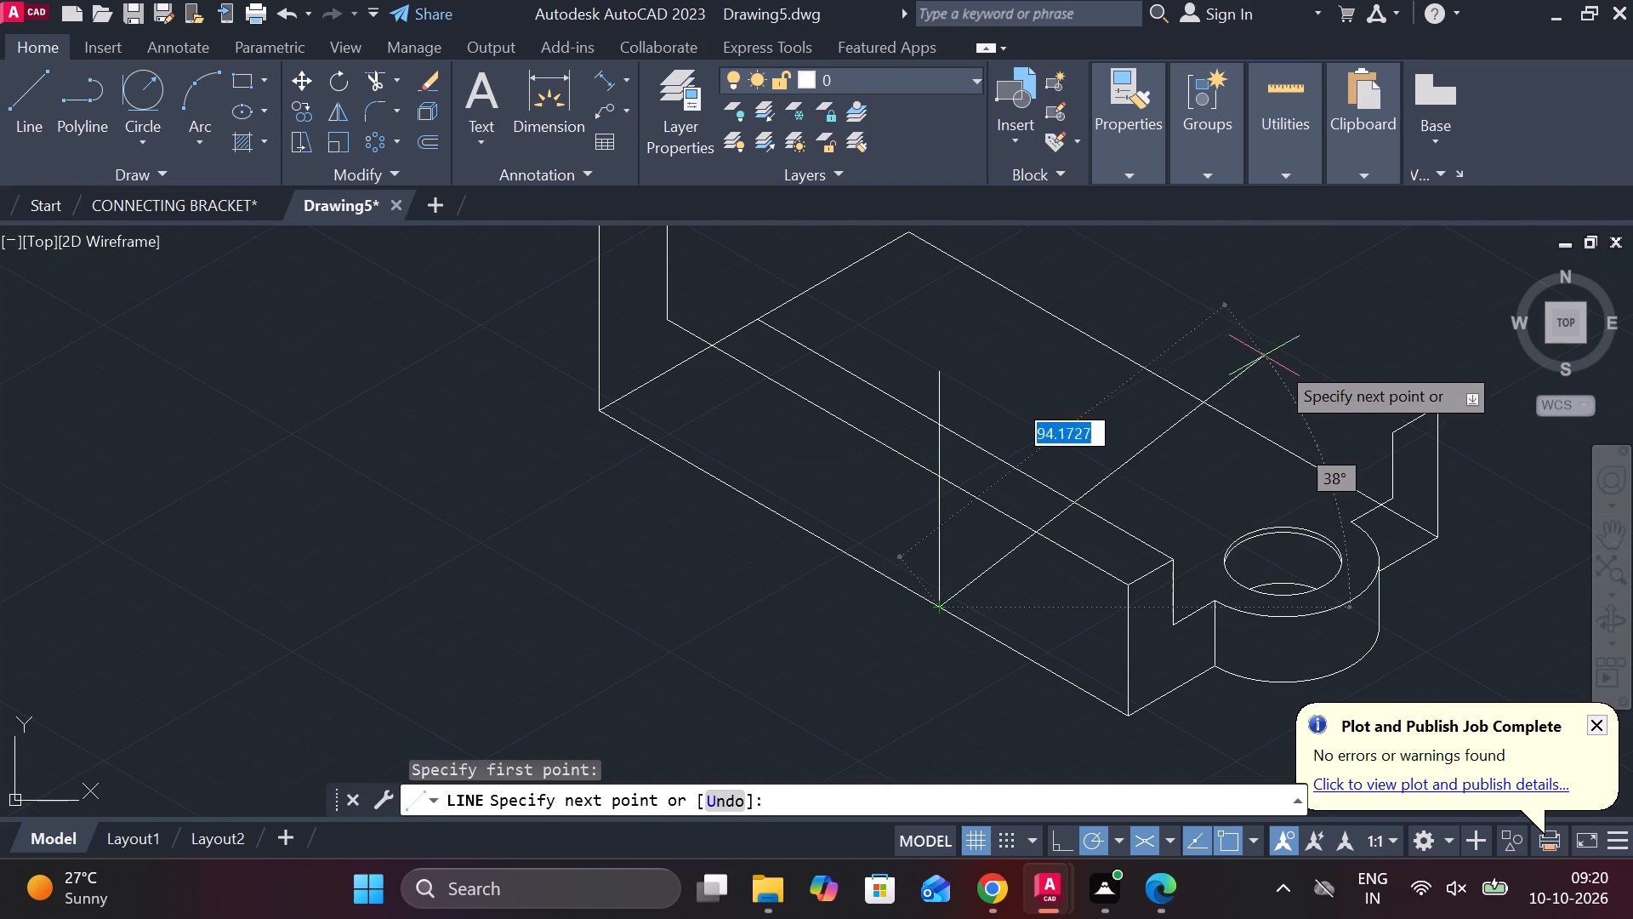
left_click(1302, 385)
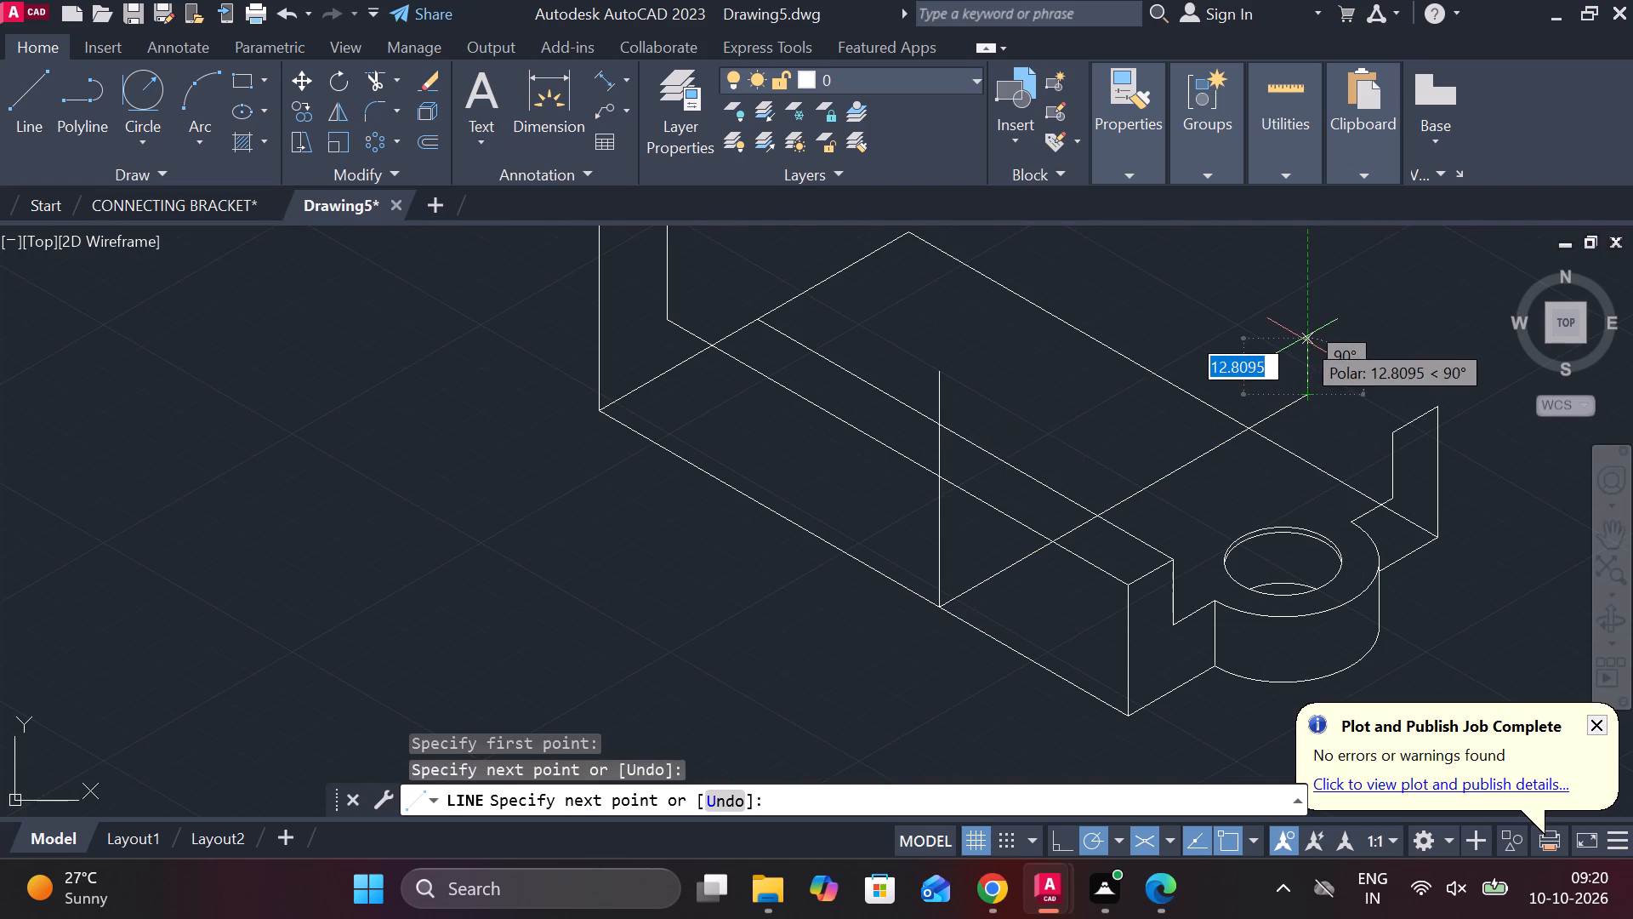
key("Escape")
type("TR")
key("space")
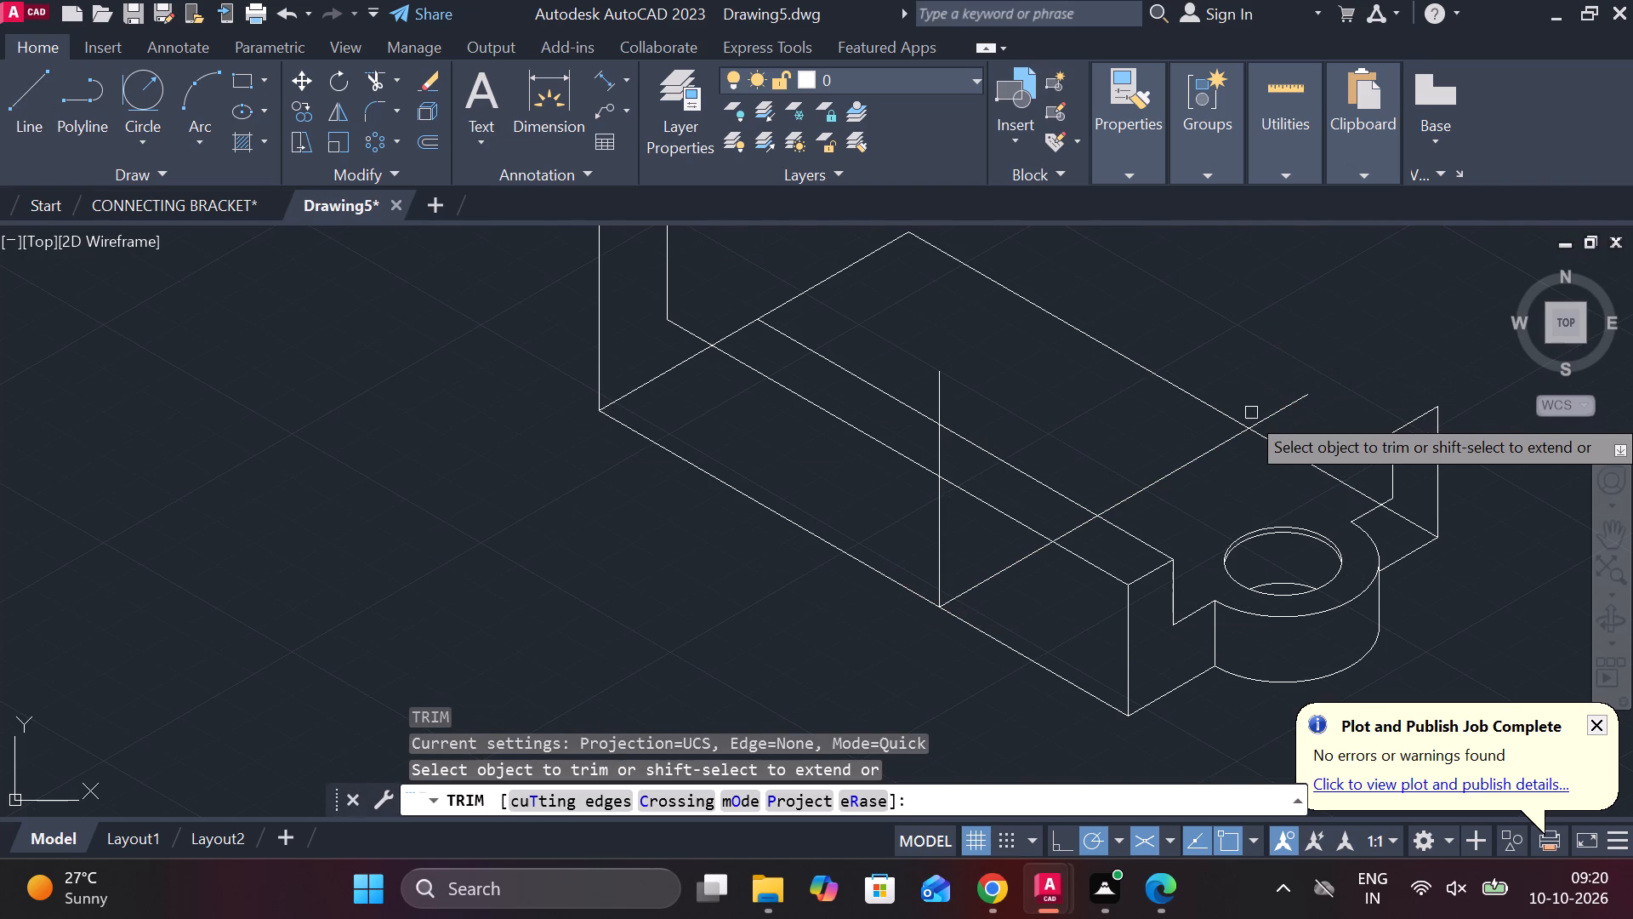
left_click(1272, 414)
middle_click_drag(1271, 397, 1206, 375)
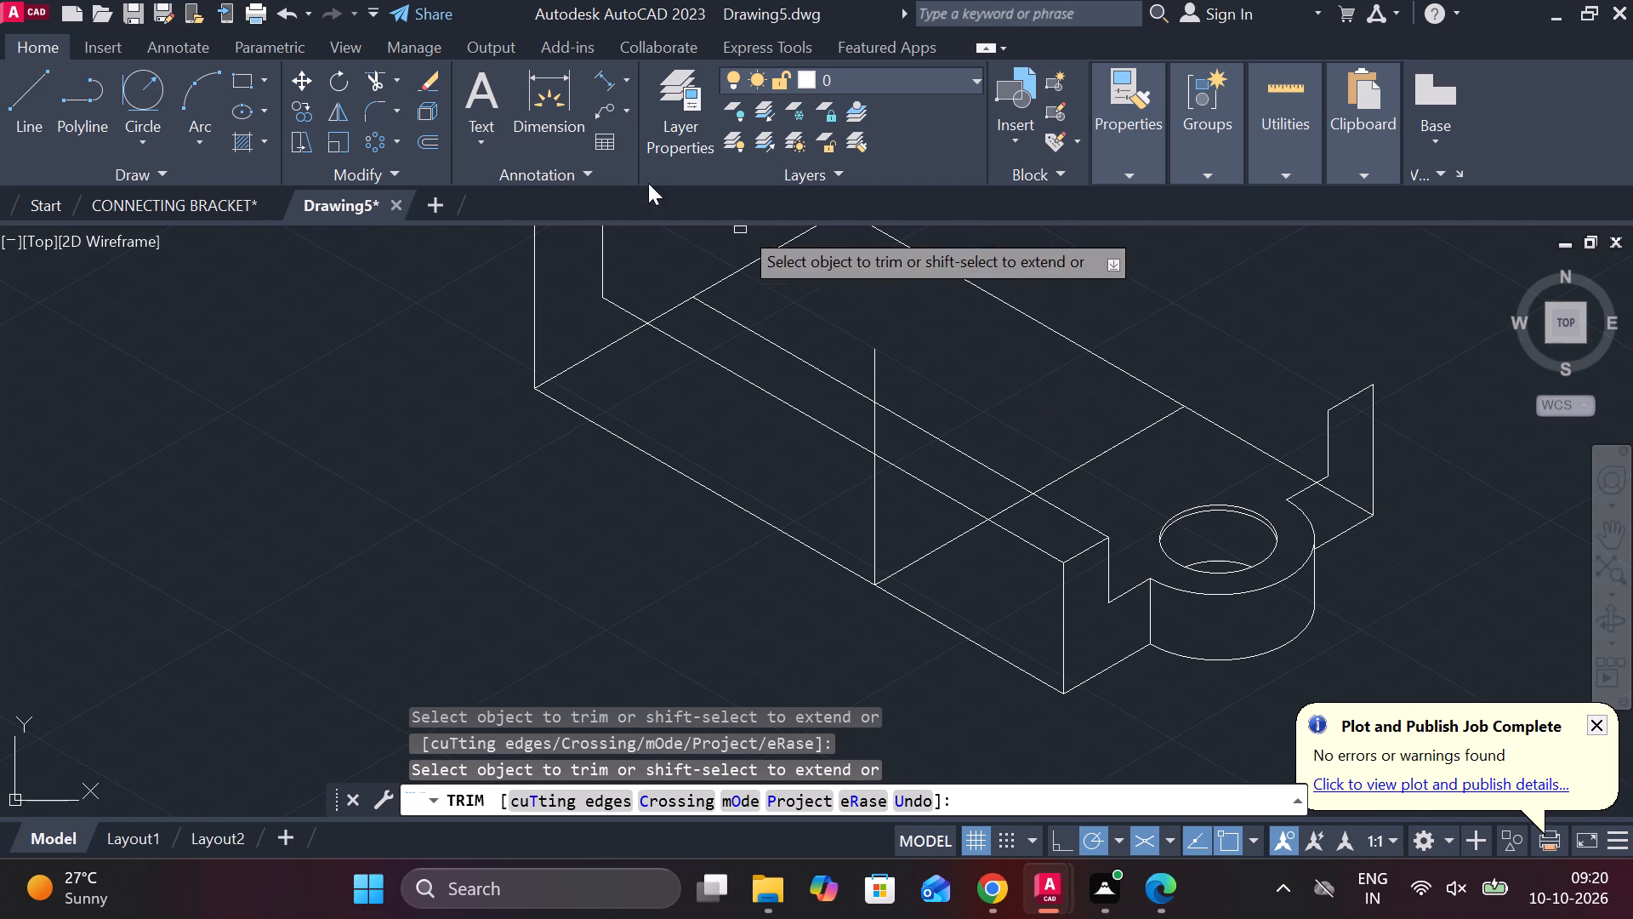
Draw a 50 vertical up from the cross line's intersection with the lower long line, continuing about 85 at 150° parallel to the long edge.
left_click(18, 91)
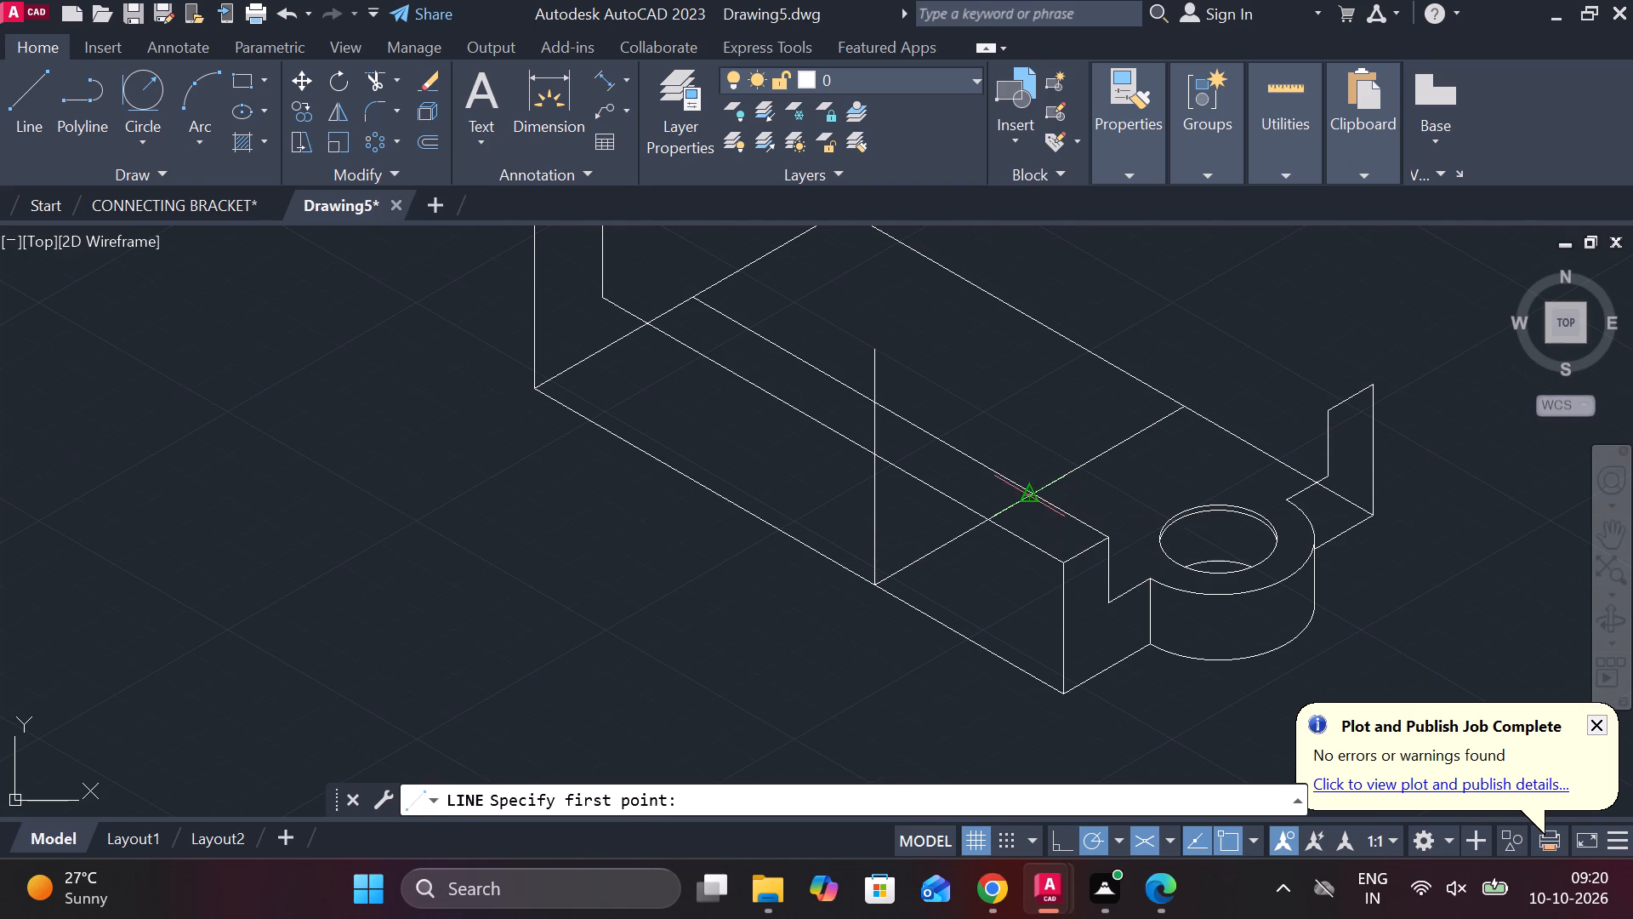
left_click(985, 519)
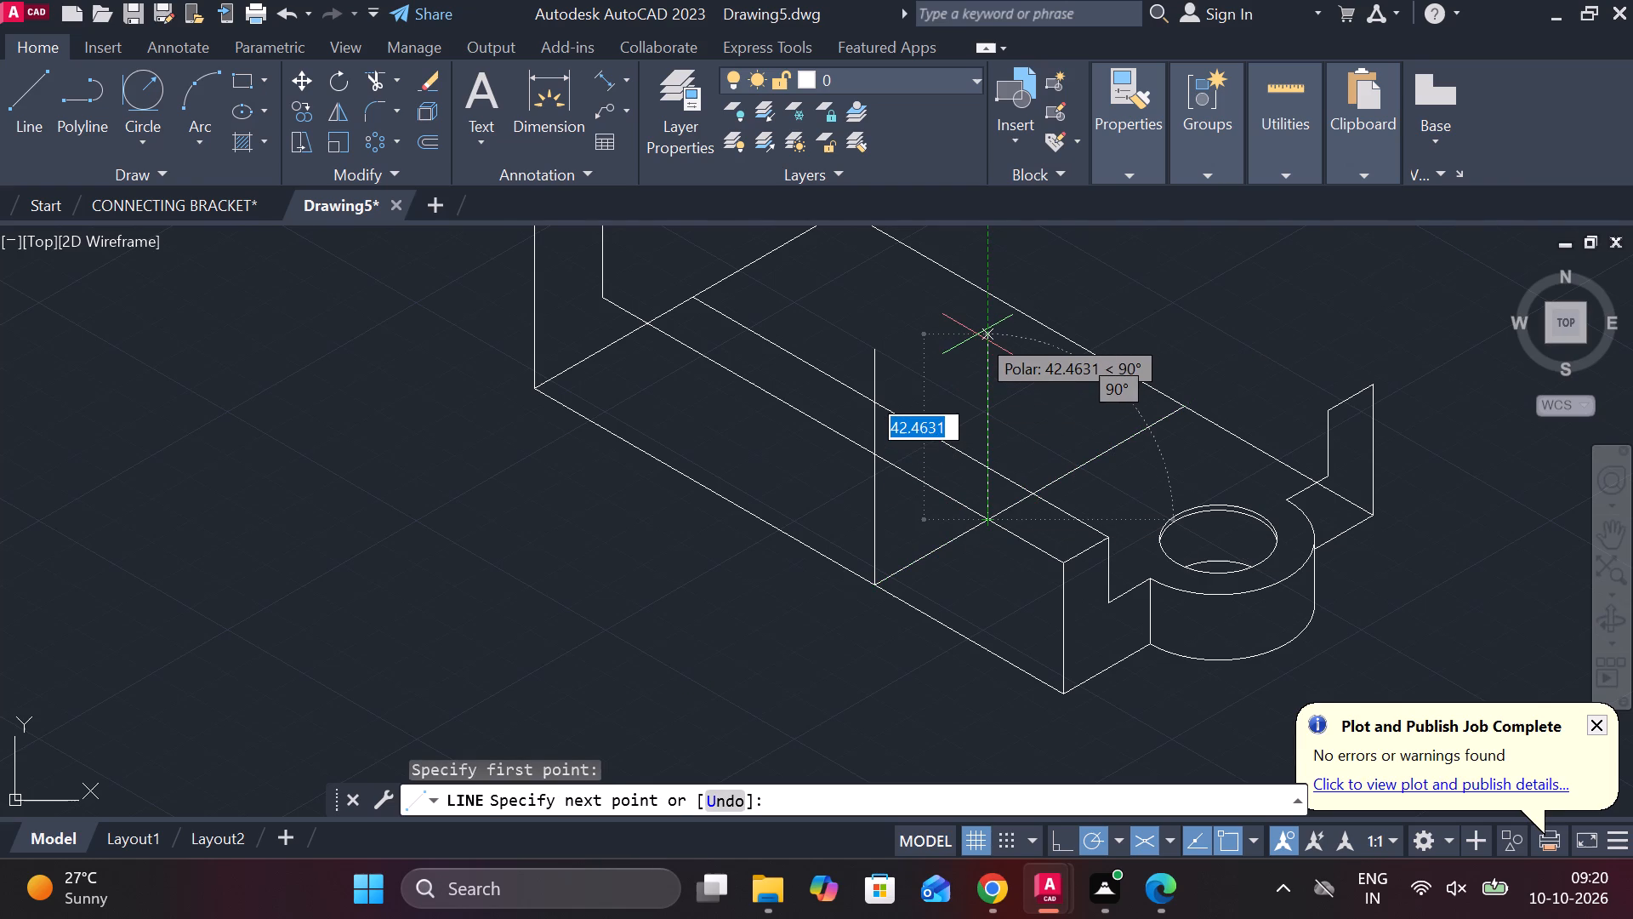
type("50")
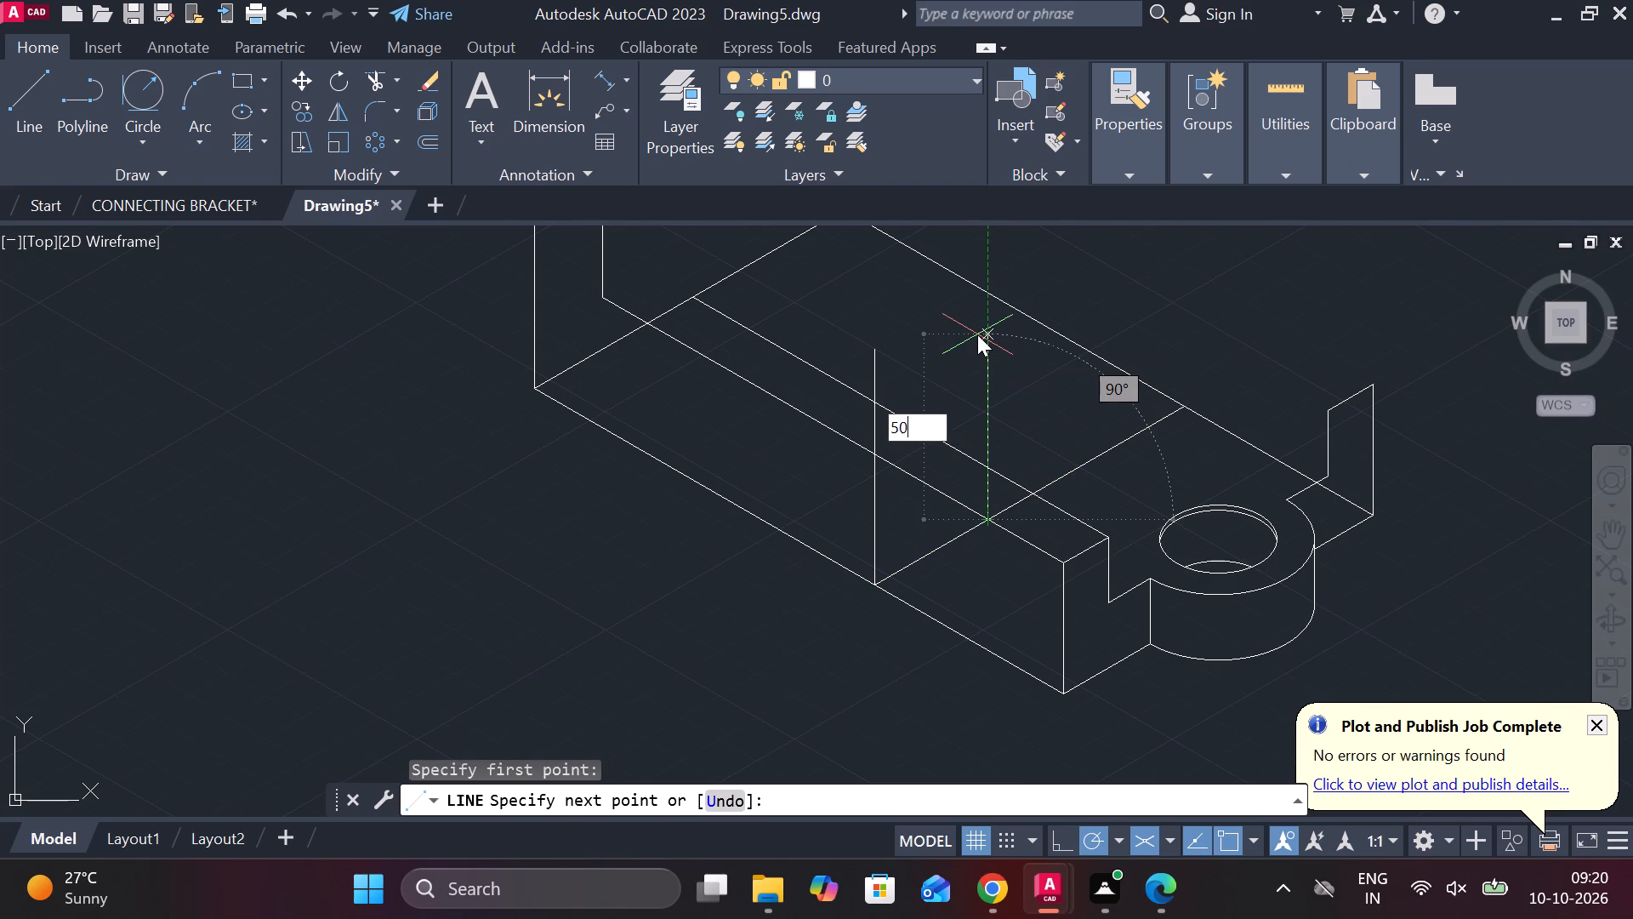
key("Return")
middle_click_drag(799, 270, 959, 502)
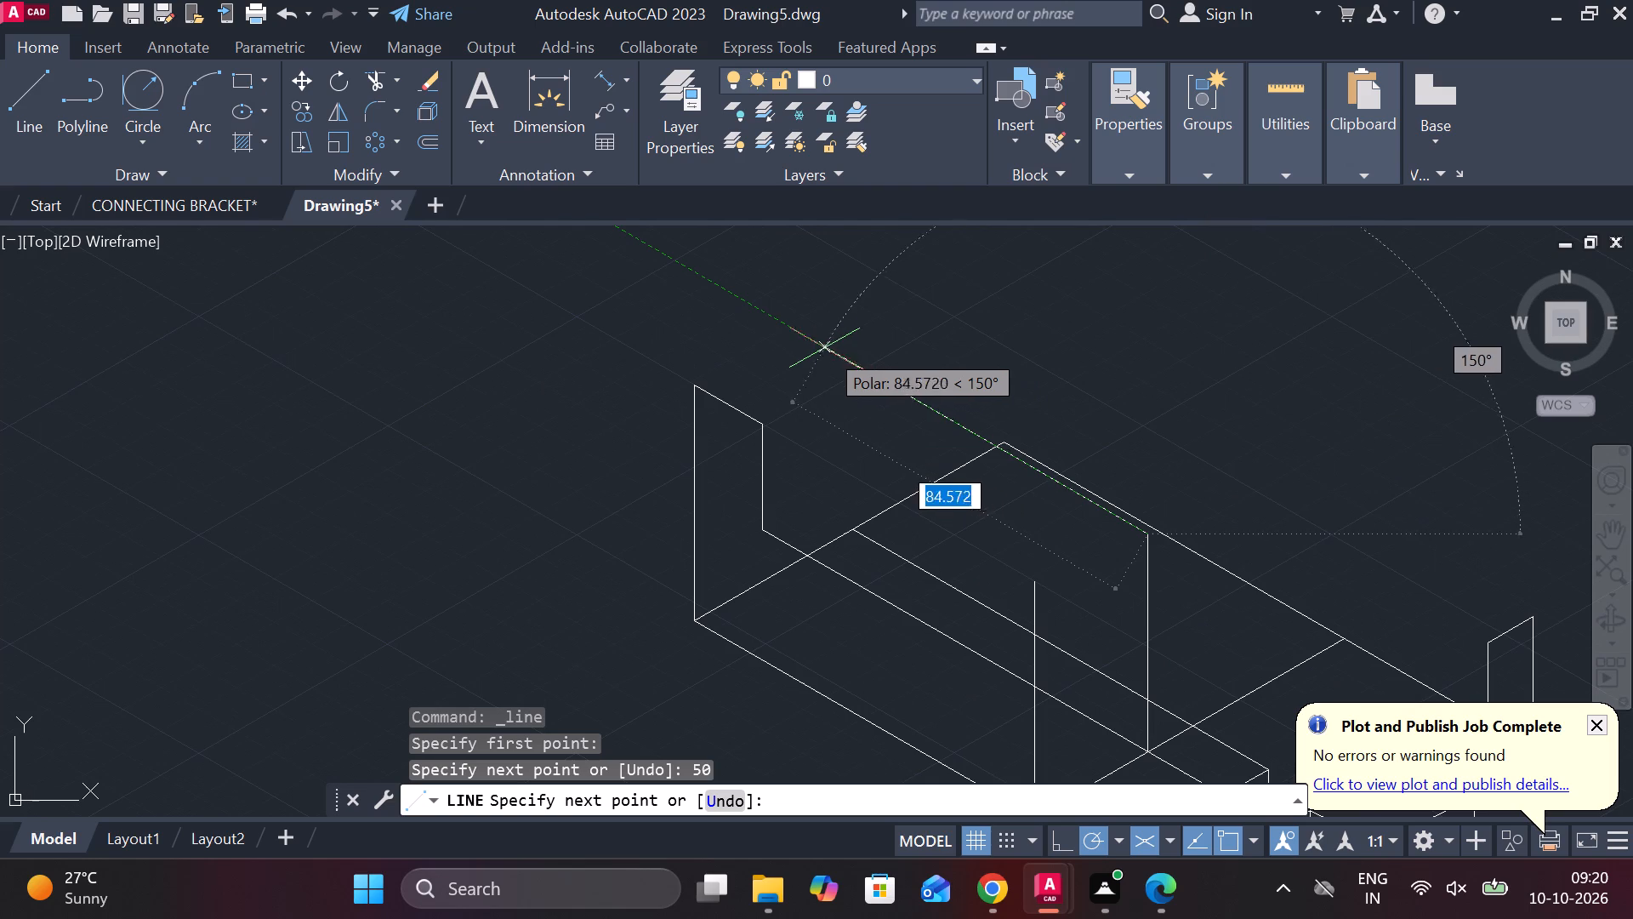
left_click(821, 344)
key("Escape")
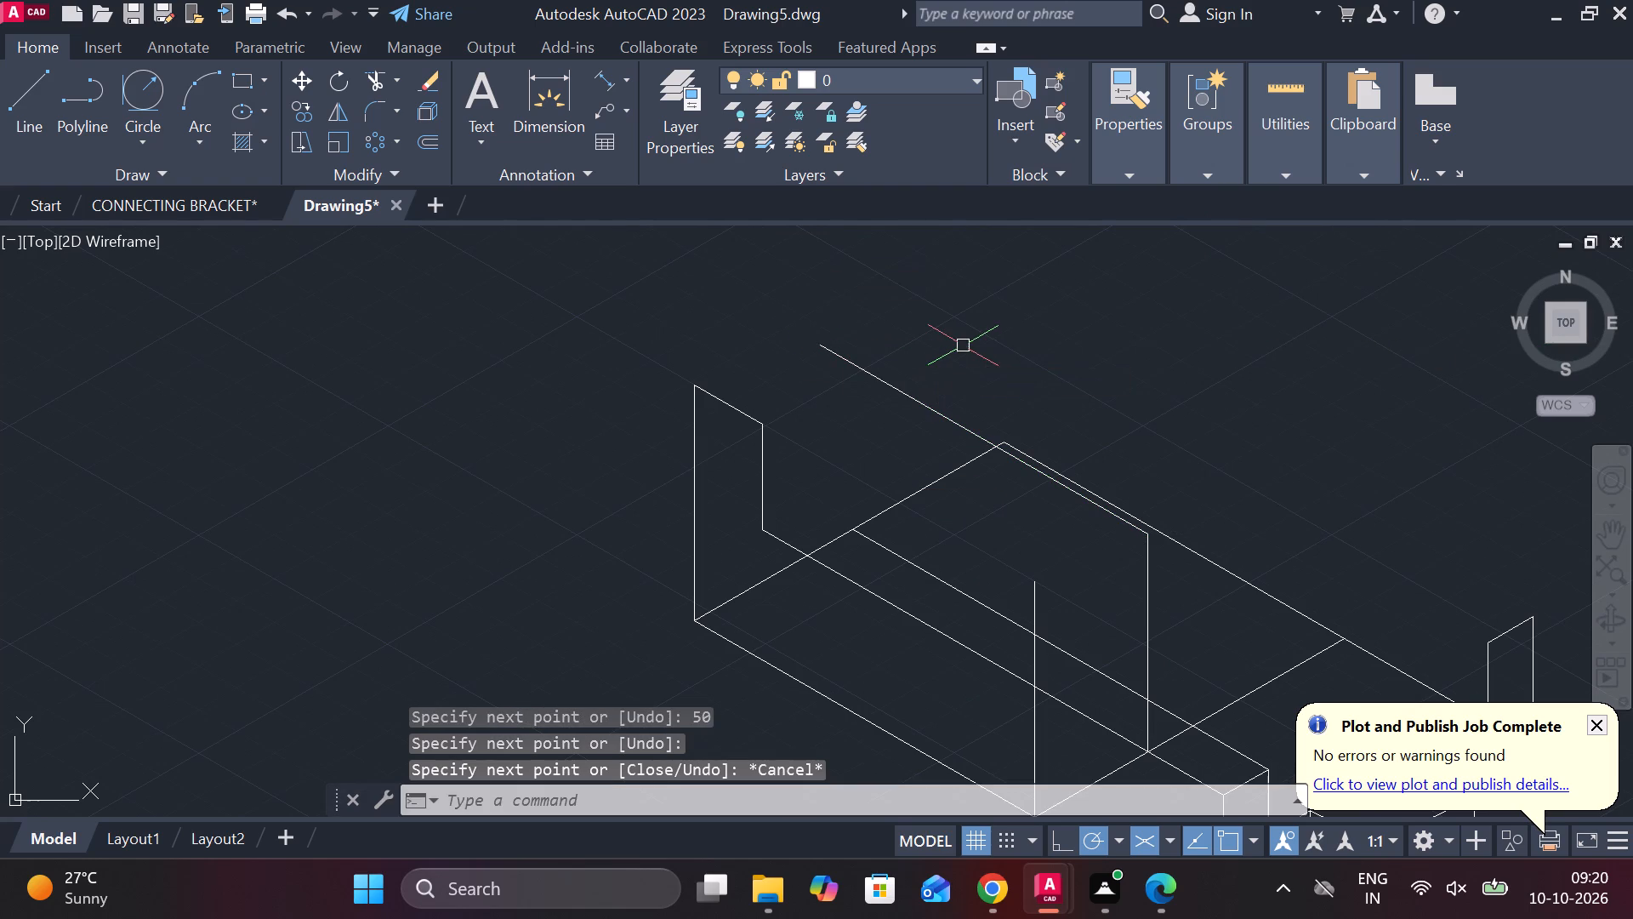
Lengthen the mid vertical by stretching its upper end about 44 straight up.
middle_click_drag(963, 345, 851, 248)
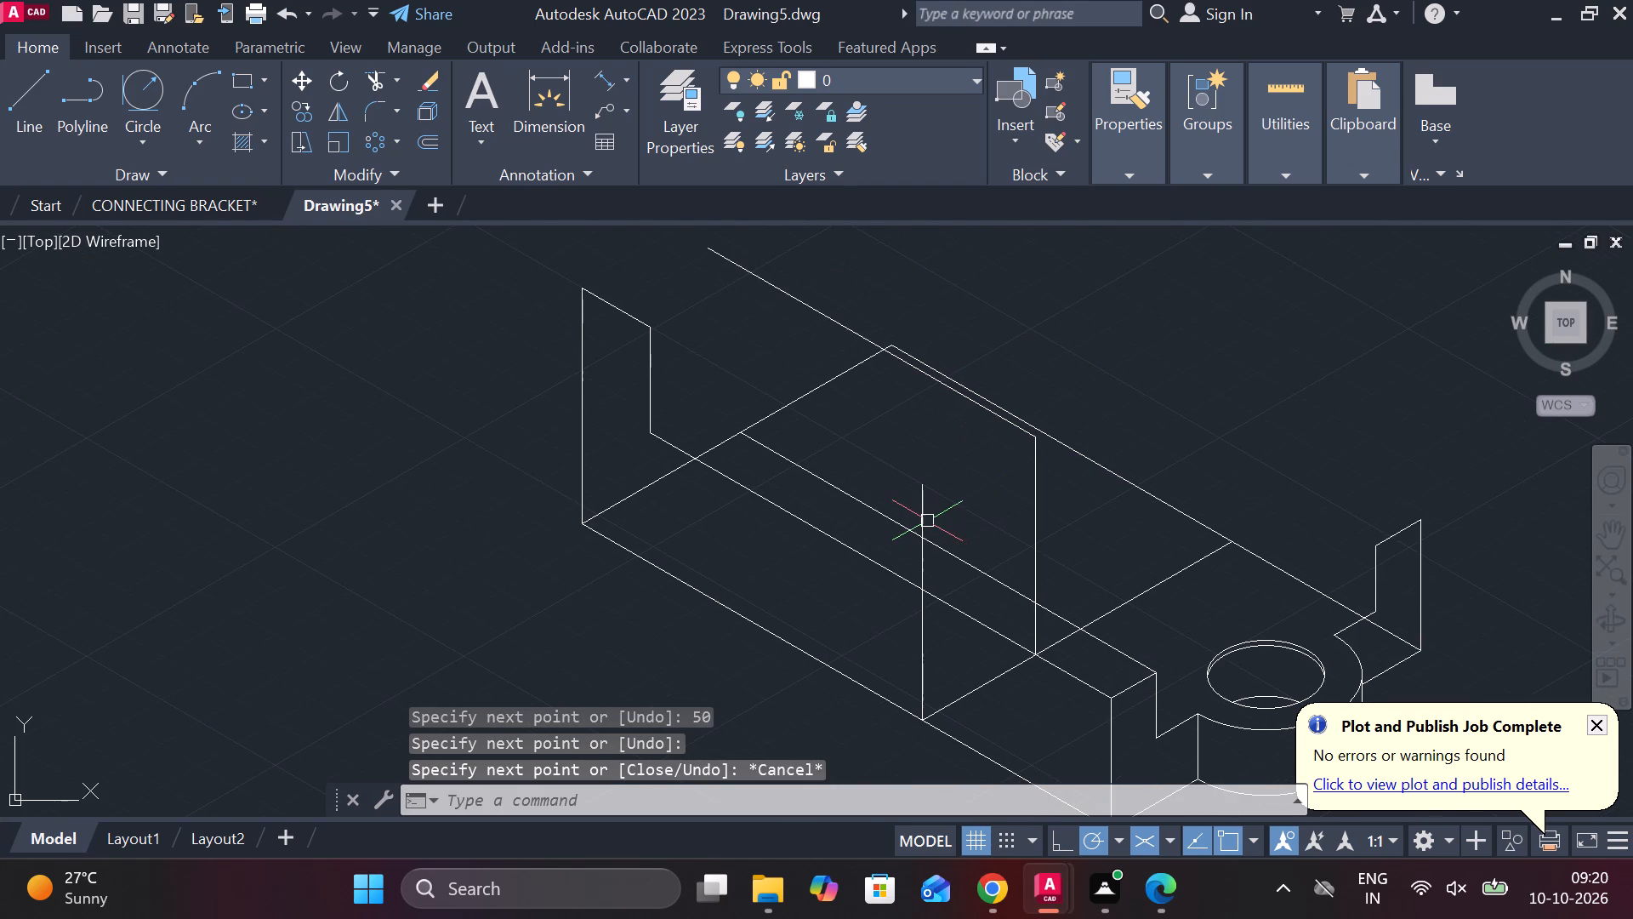
left_click(927, 520)
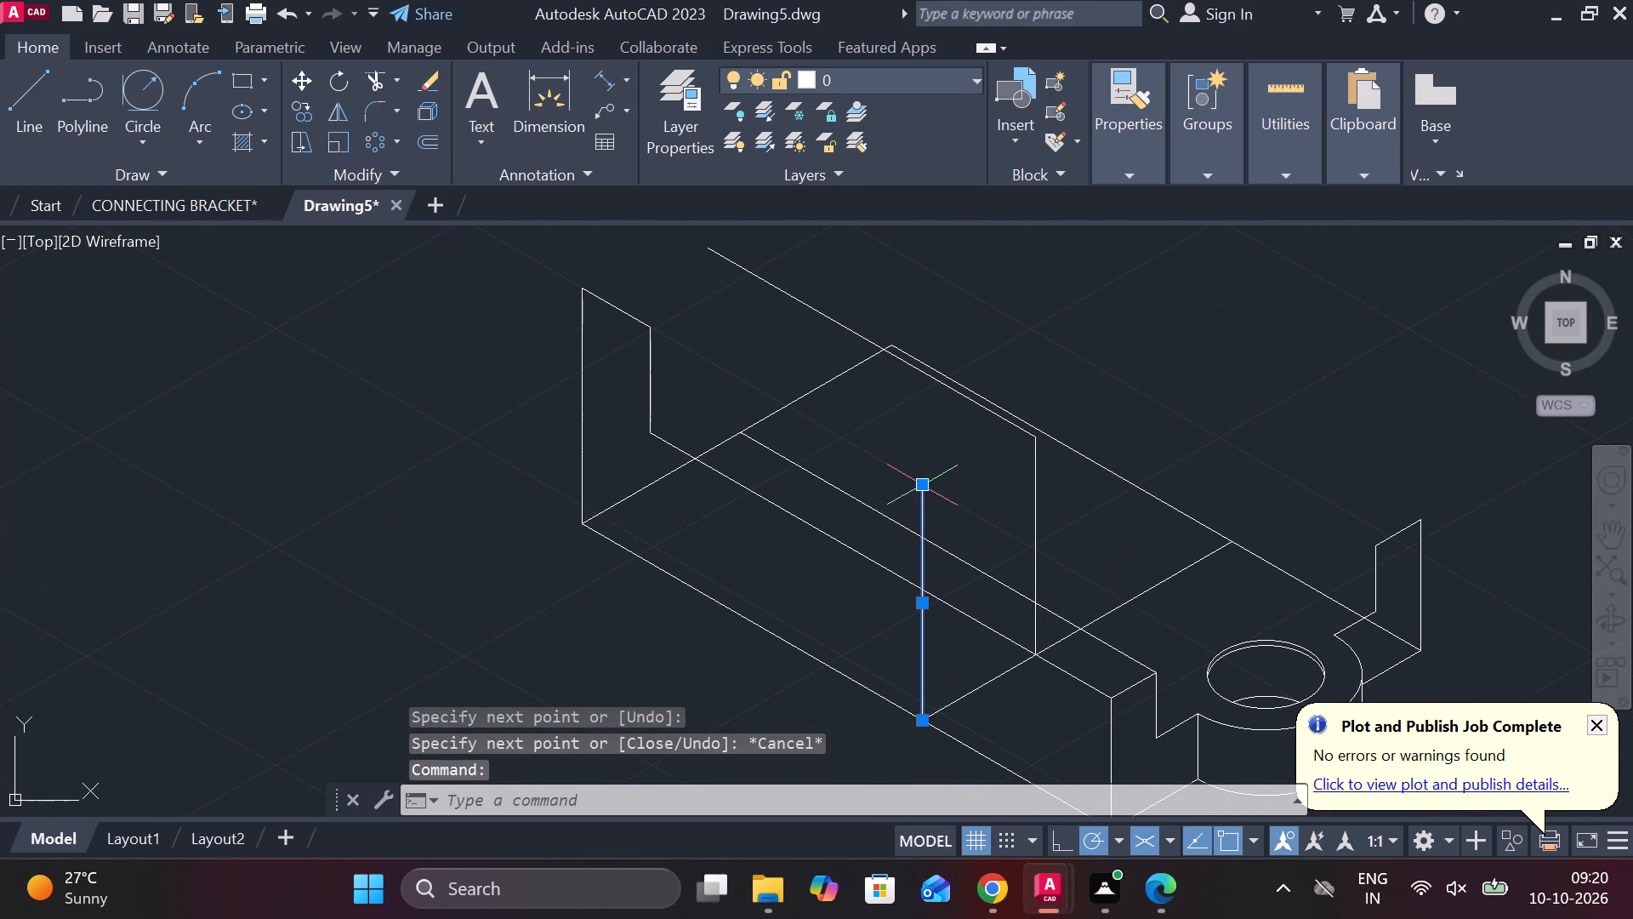
left_click(961, 564)
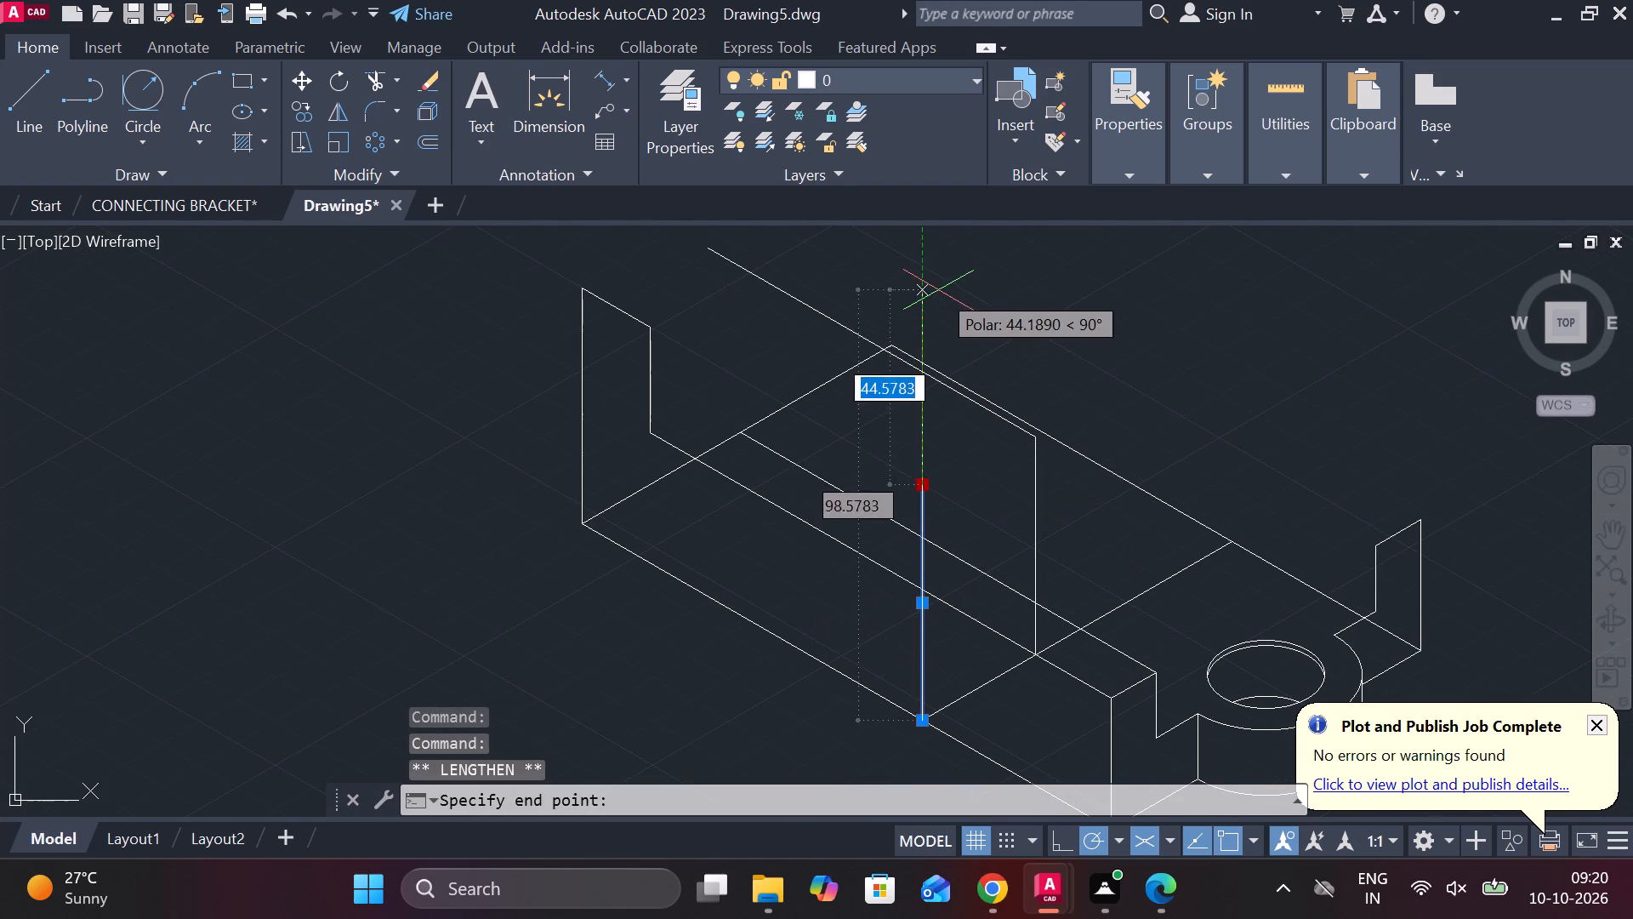
left_click(938, 290)
key("Escape")
Draw a radius-25 isocircle on the left isoplane, centred where the mid vertical crosses the 50-high line running at 150°.
type("EL")
key("Return")
key("i")
key("Return")
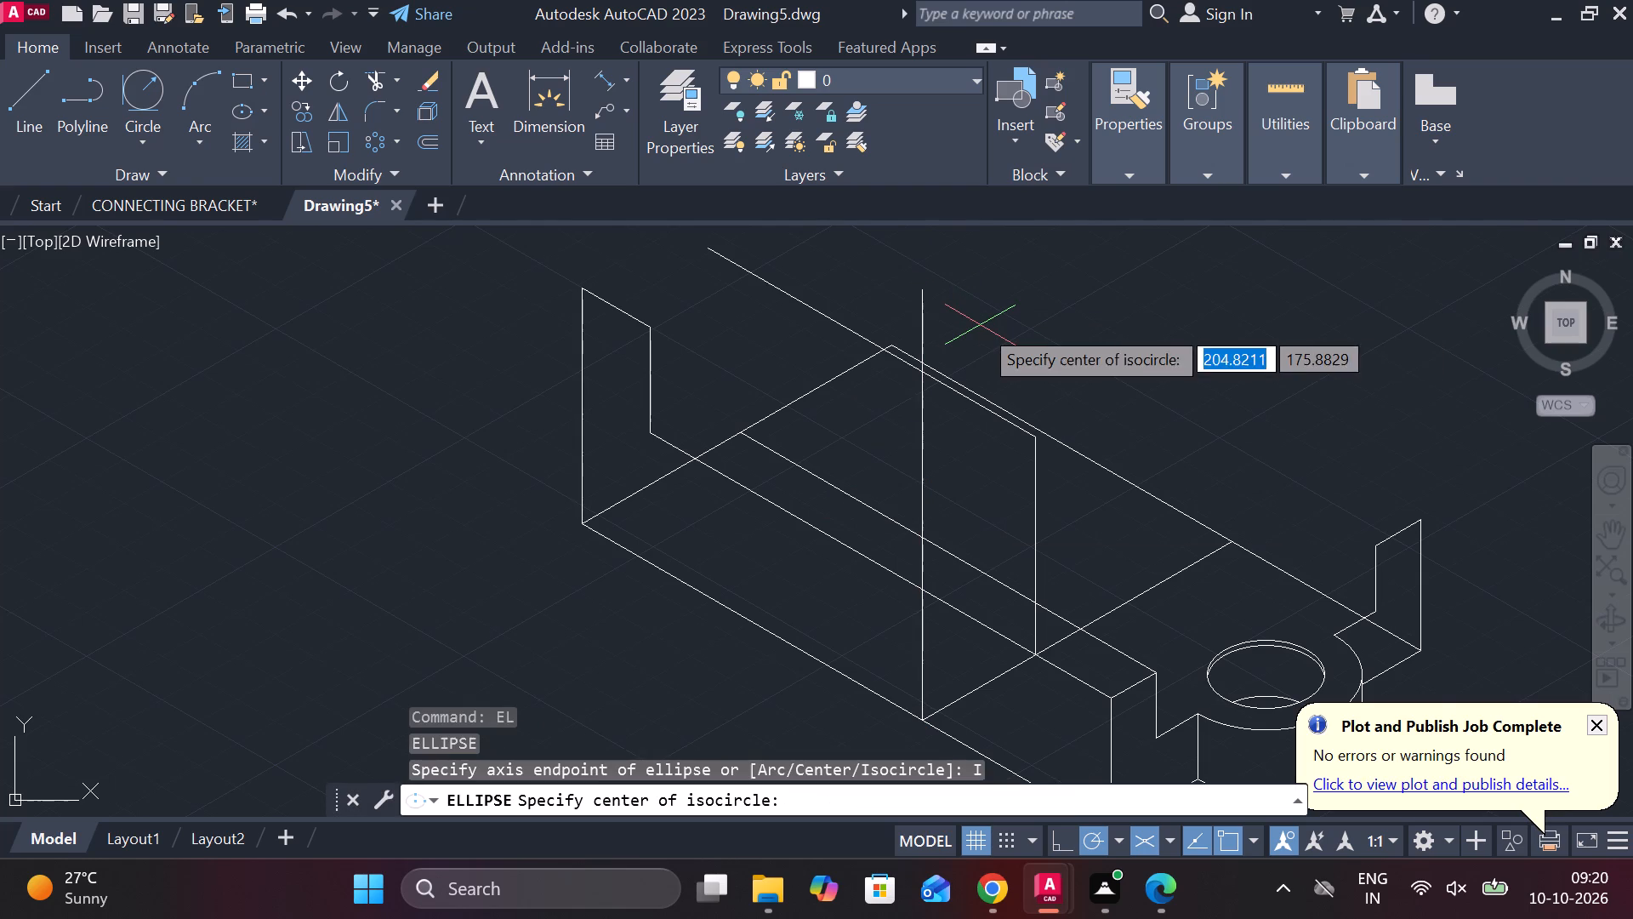
scroll(947, 362, "up", 2)
left_click(890, 388)
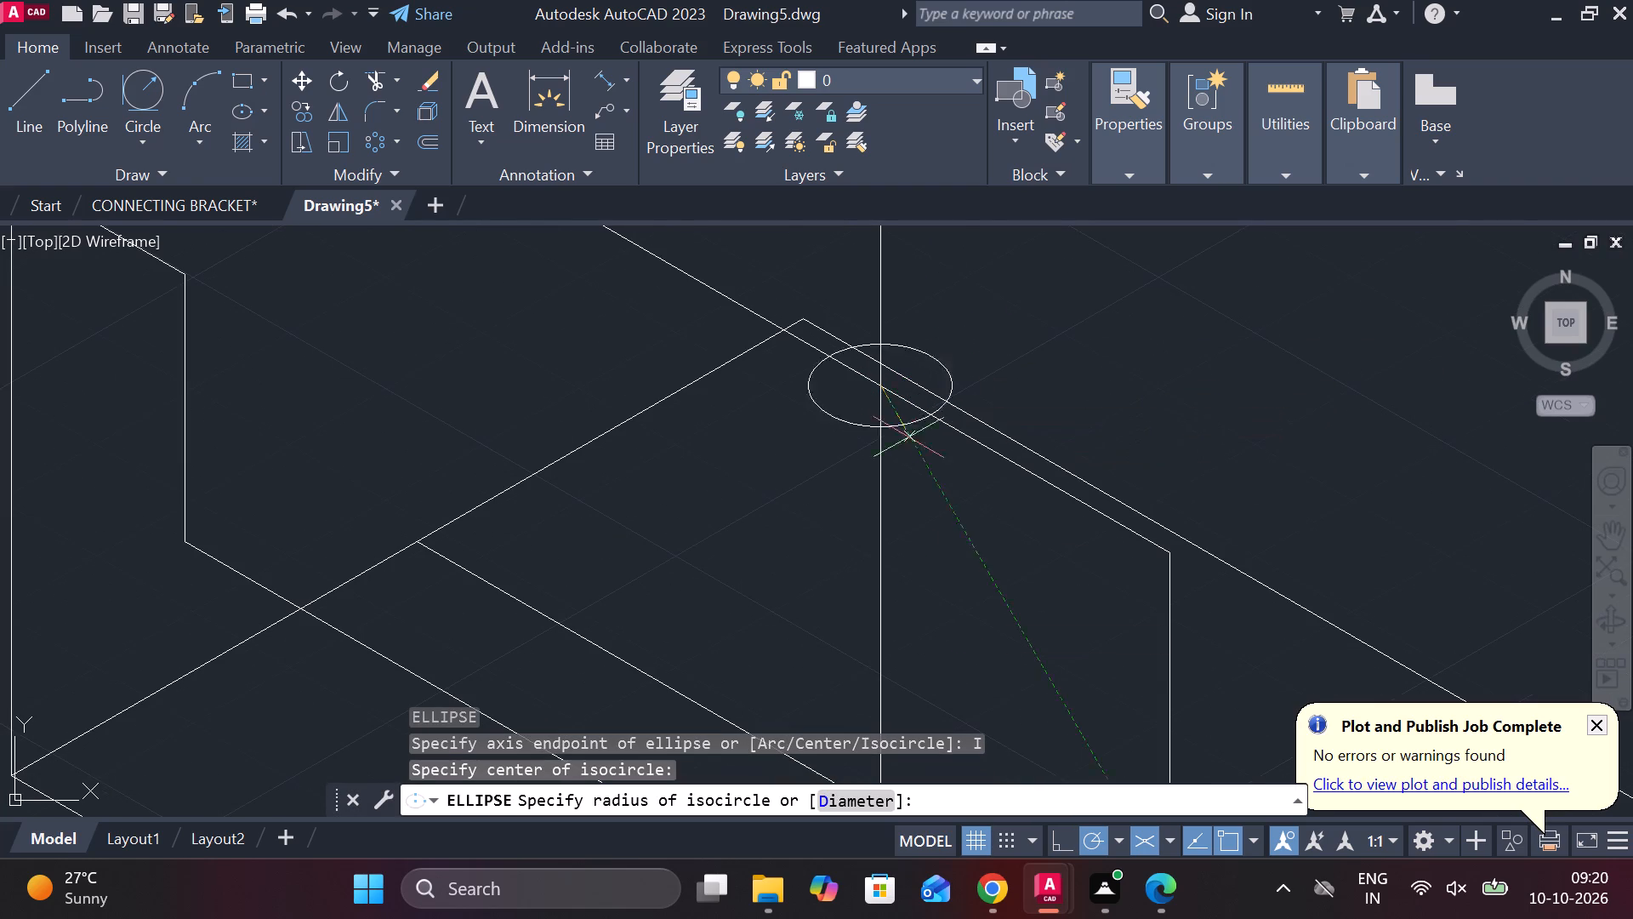
key("F5")
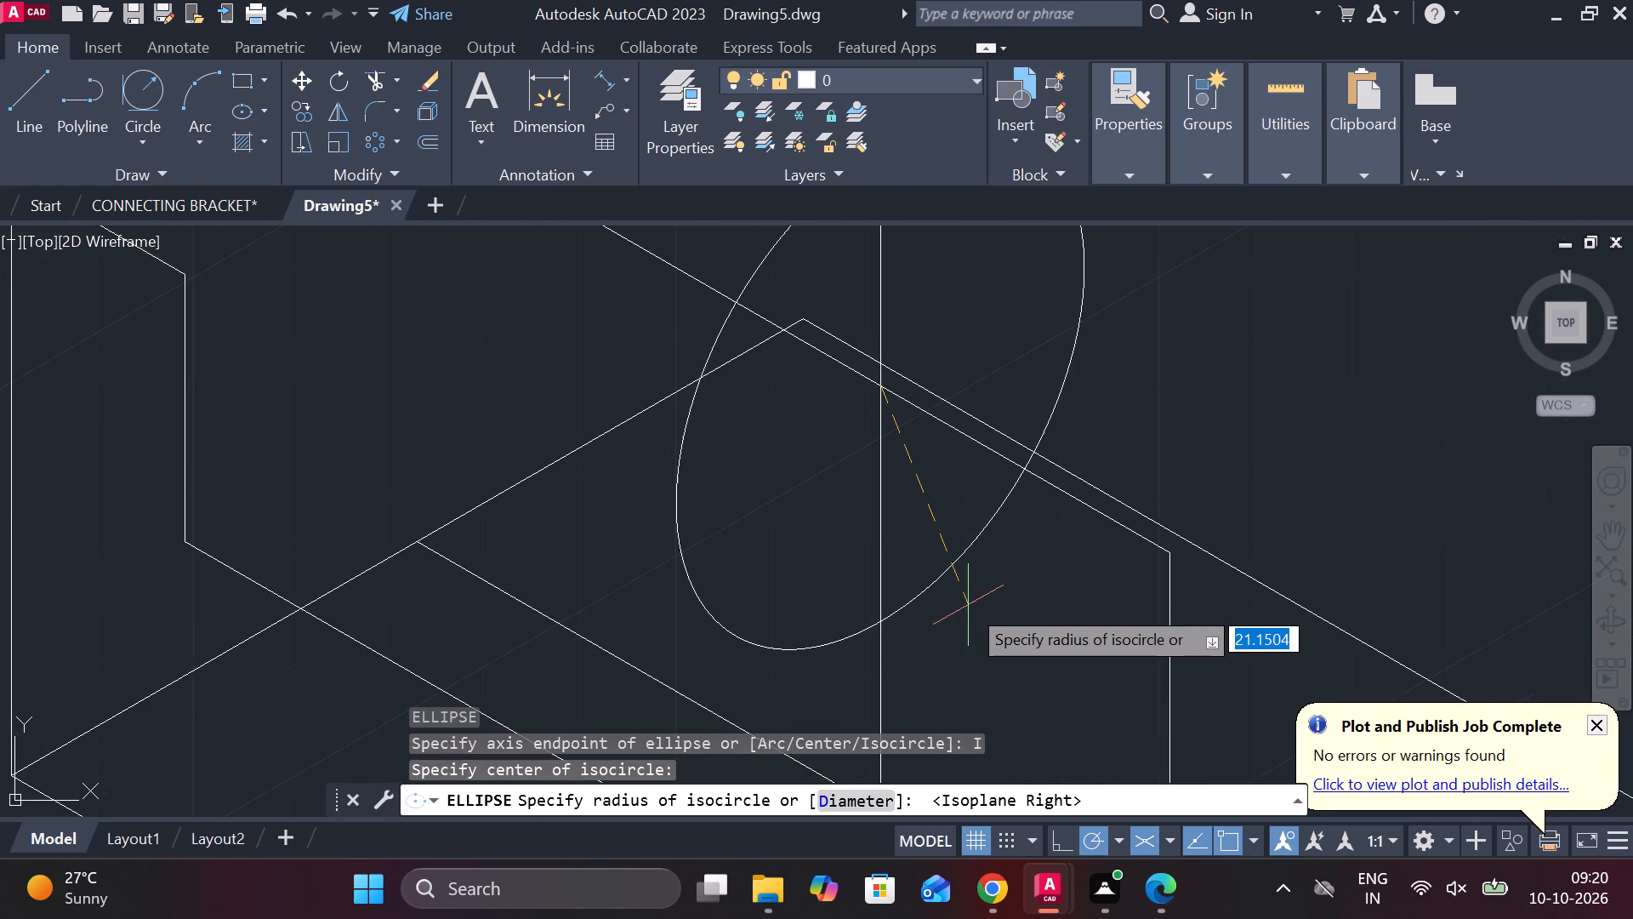
key("F5")
scroll(968, 605, "down", 2)
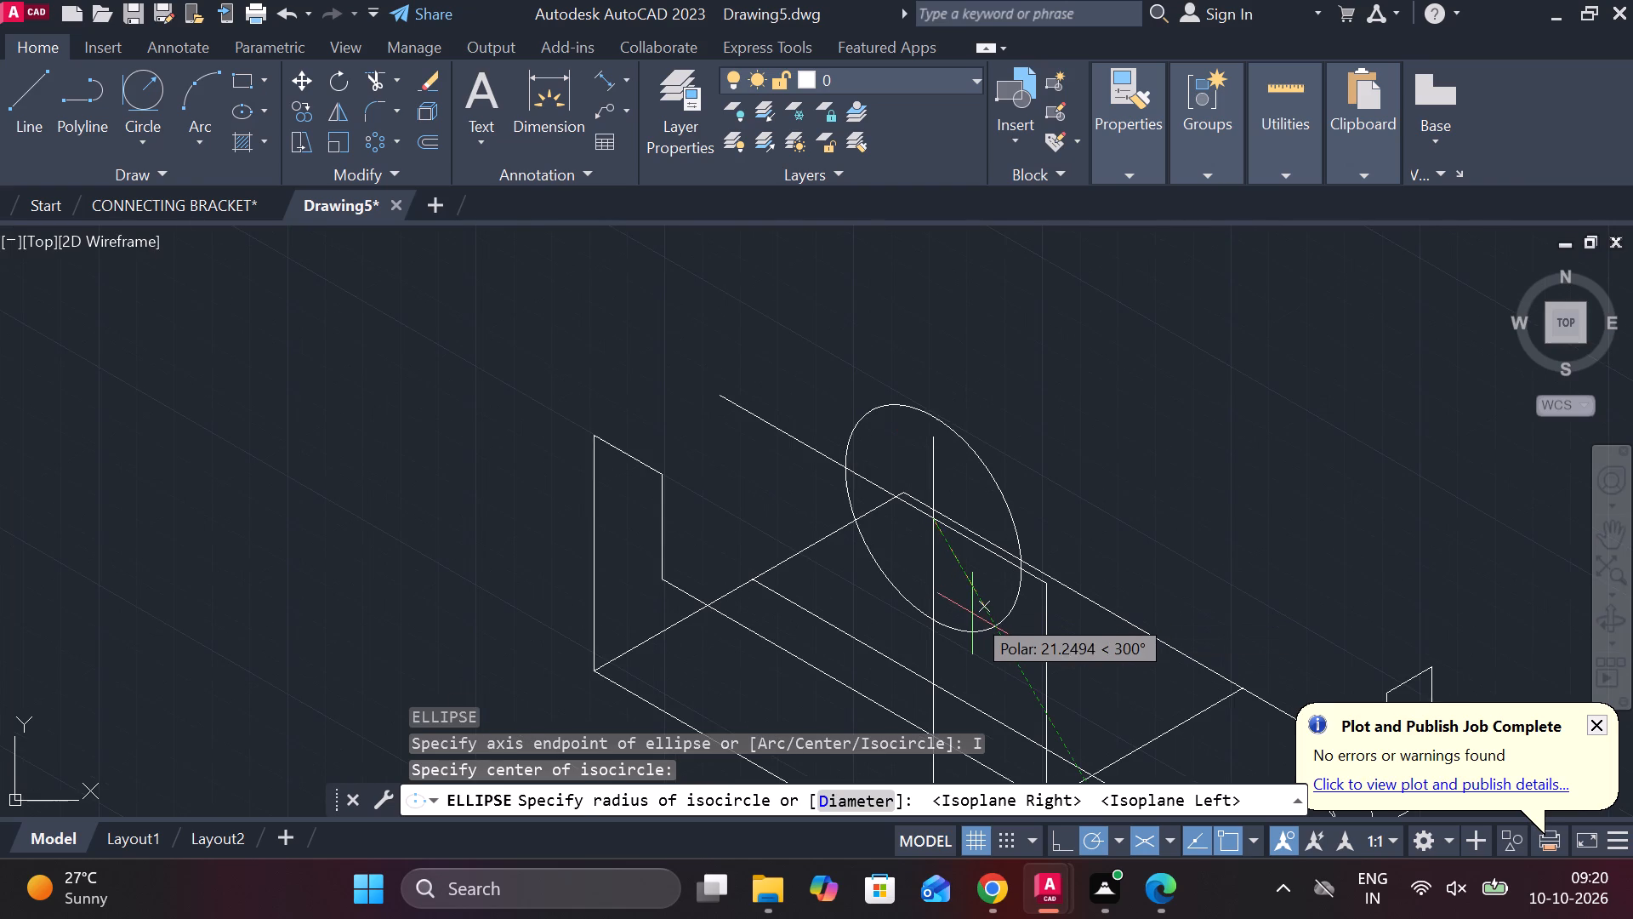
type("25")
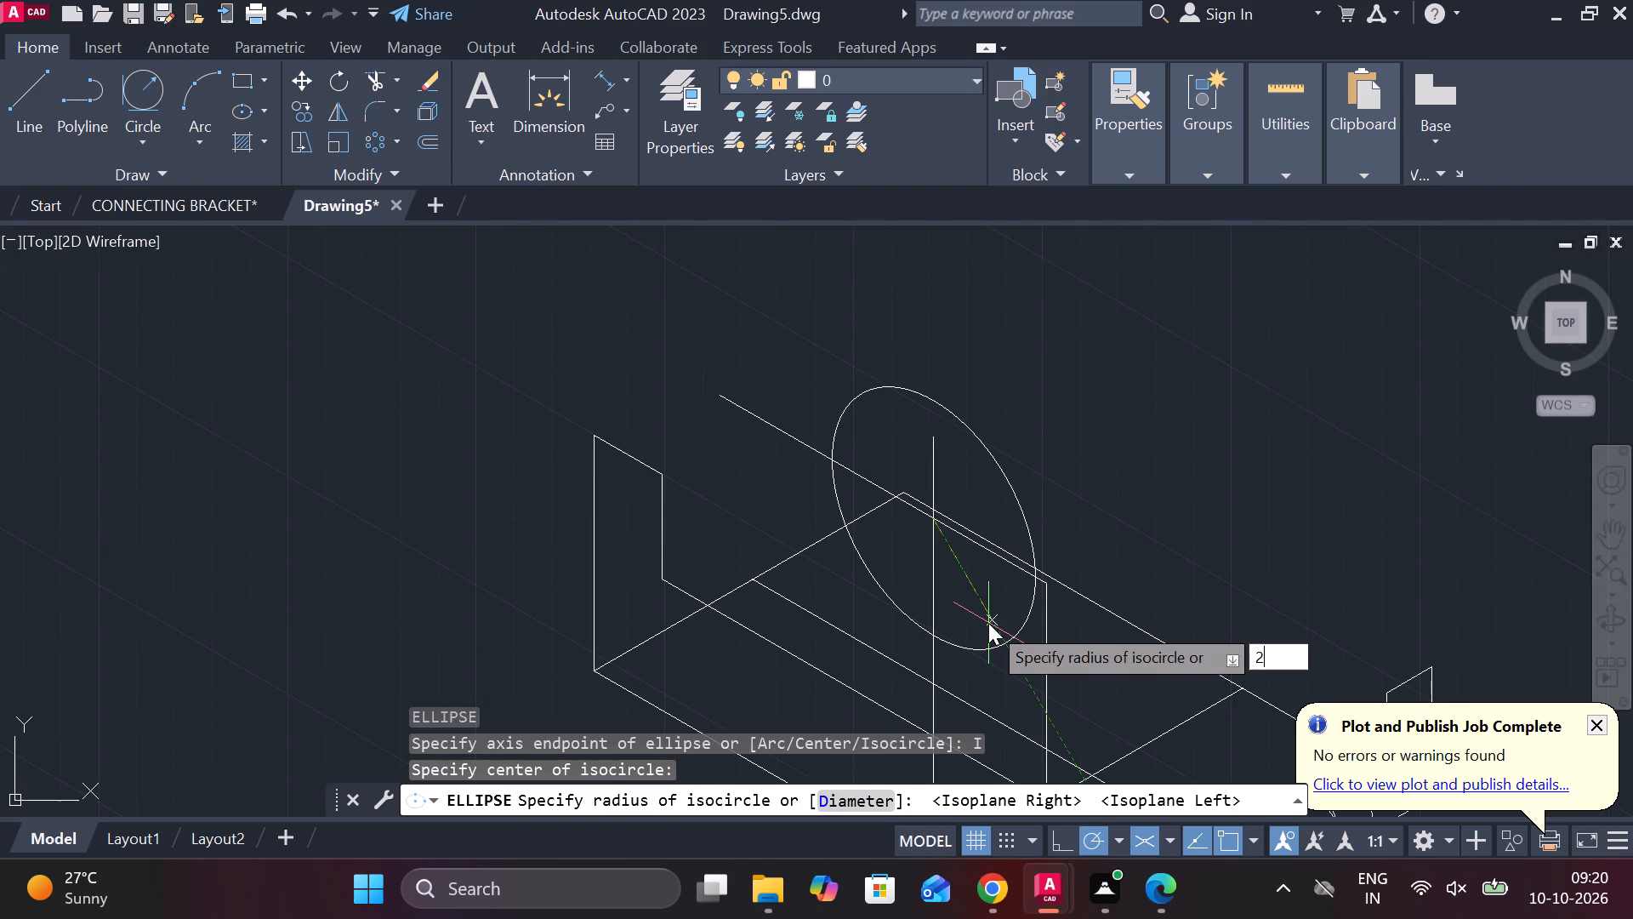
key("space")
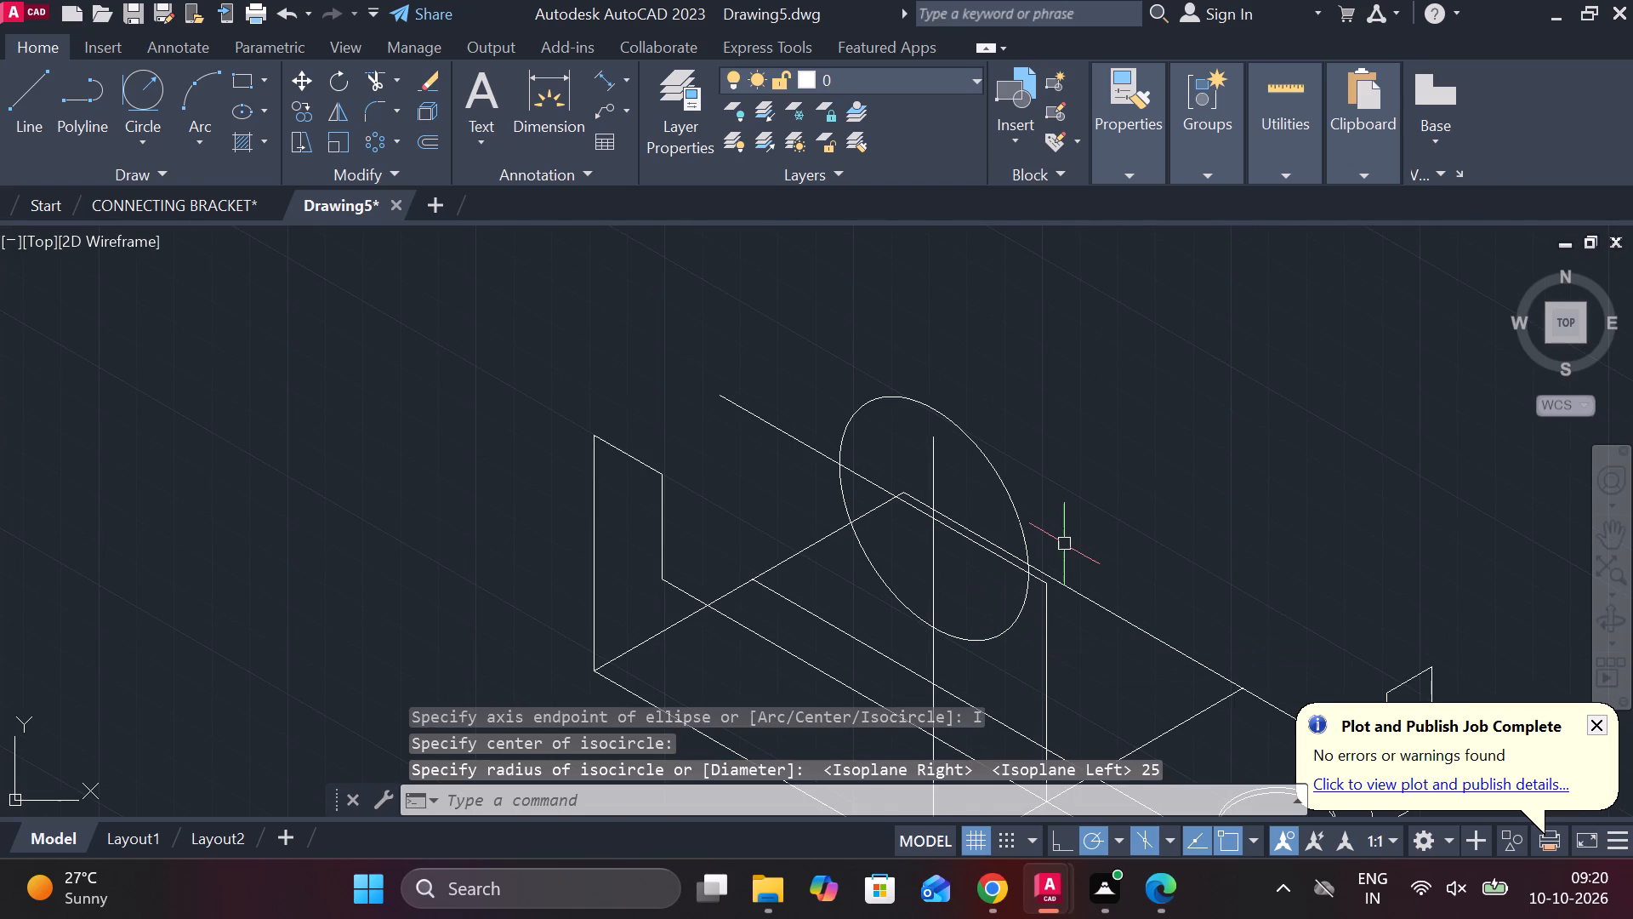
Erase the 50 vertical on the cross line and the 150° line that starts at its top.
scroll(1064, 544, "down", 1)
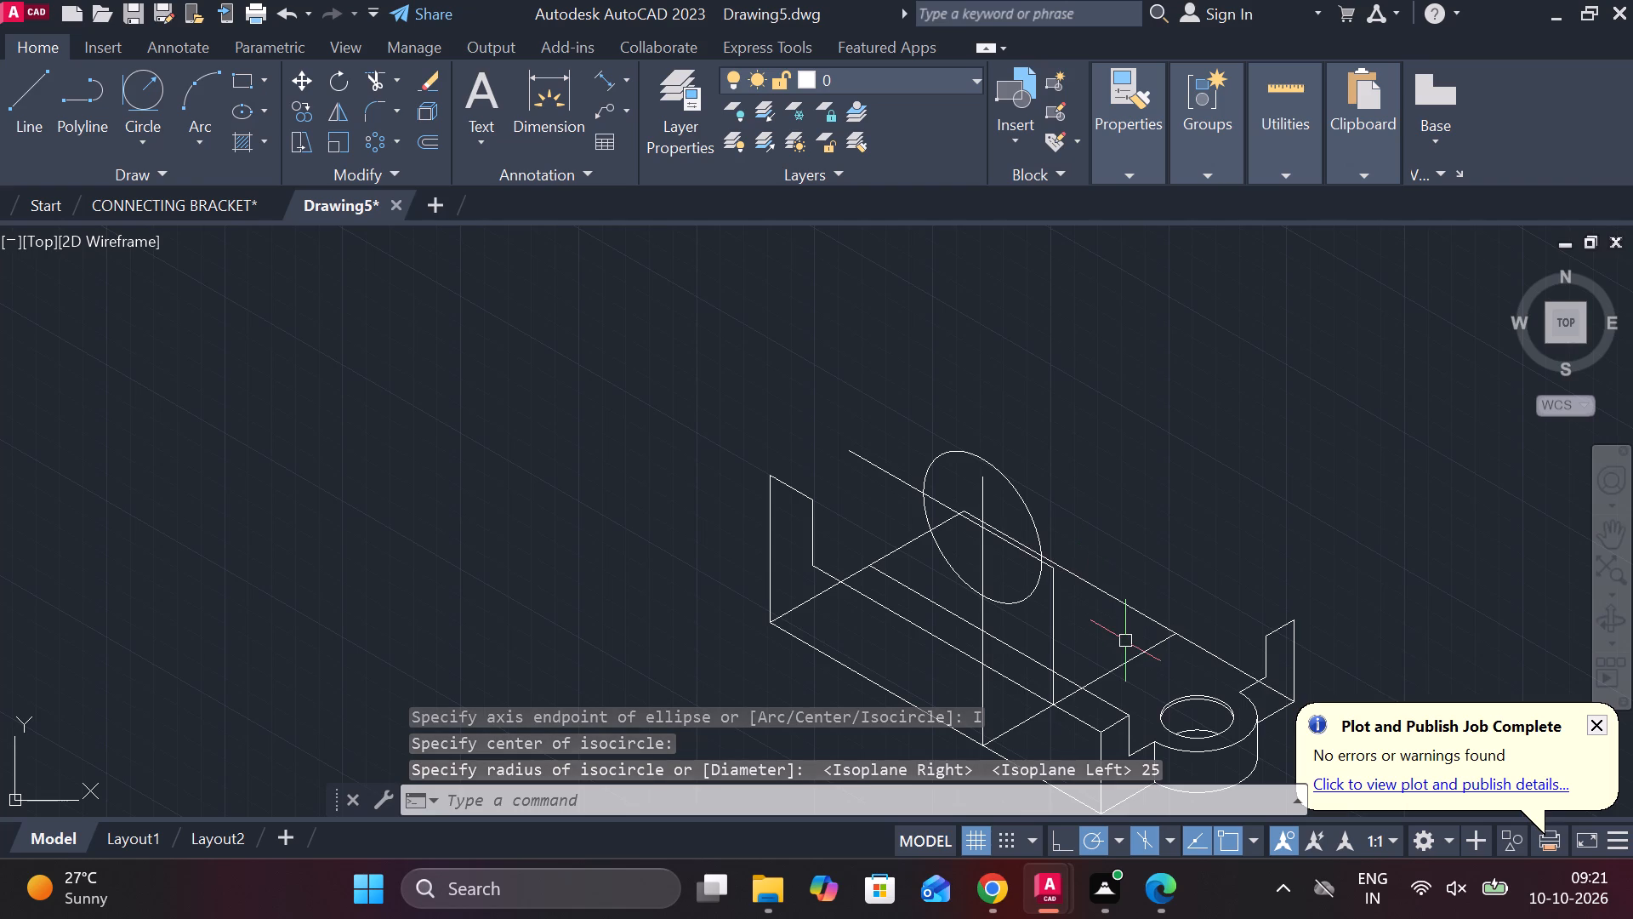
middle_click_drag(1119, 642, 1118, 621)
scroll(1118, 621, "up", 1)
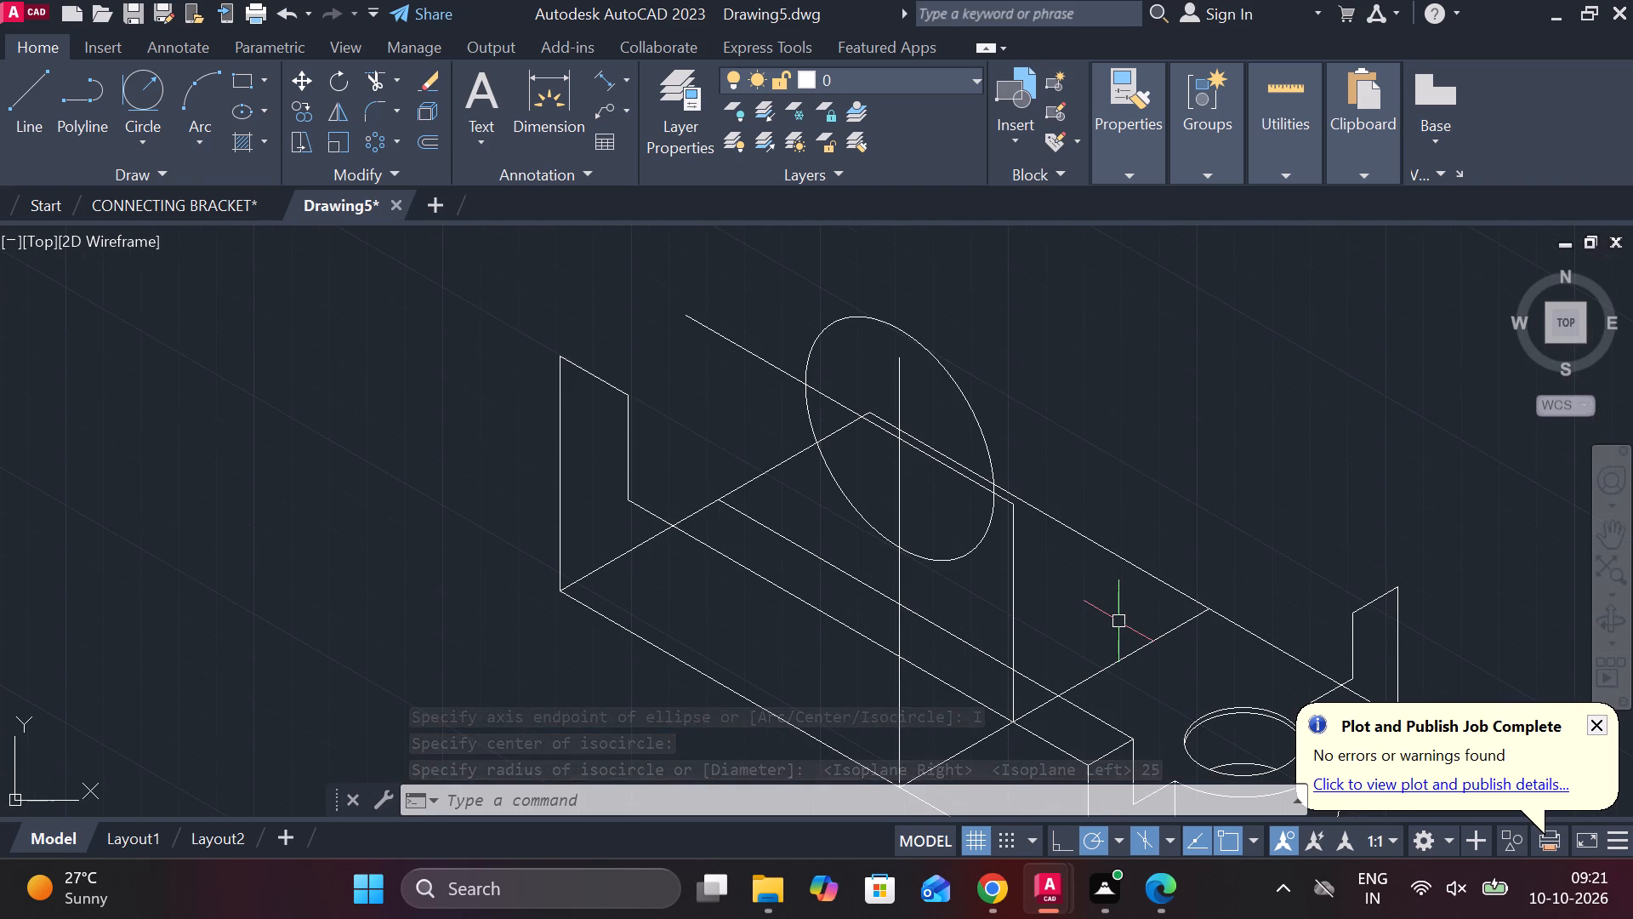
middle_click_drag(1116, 619, 1089, 546)
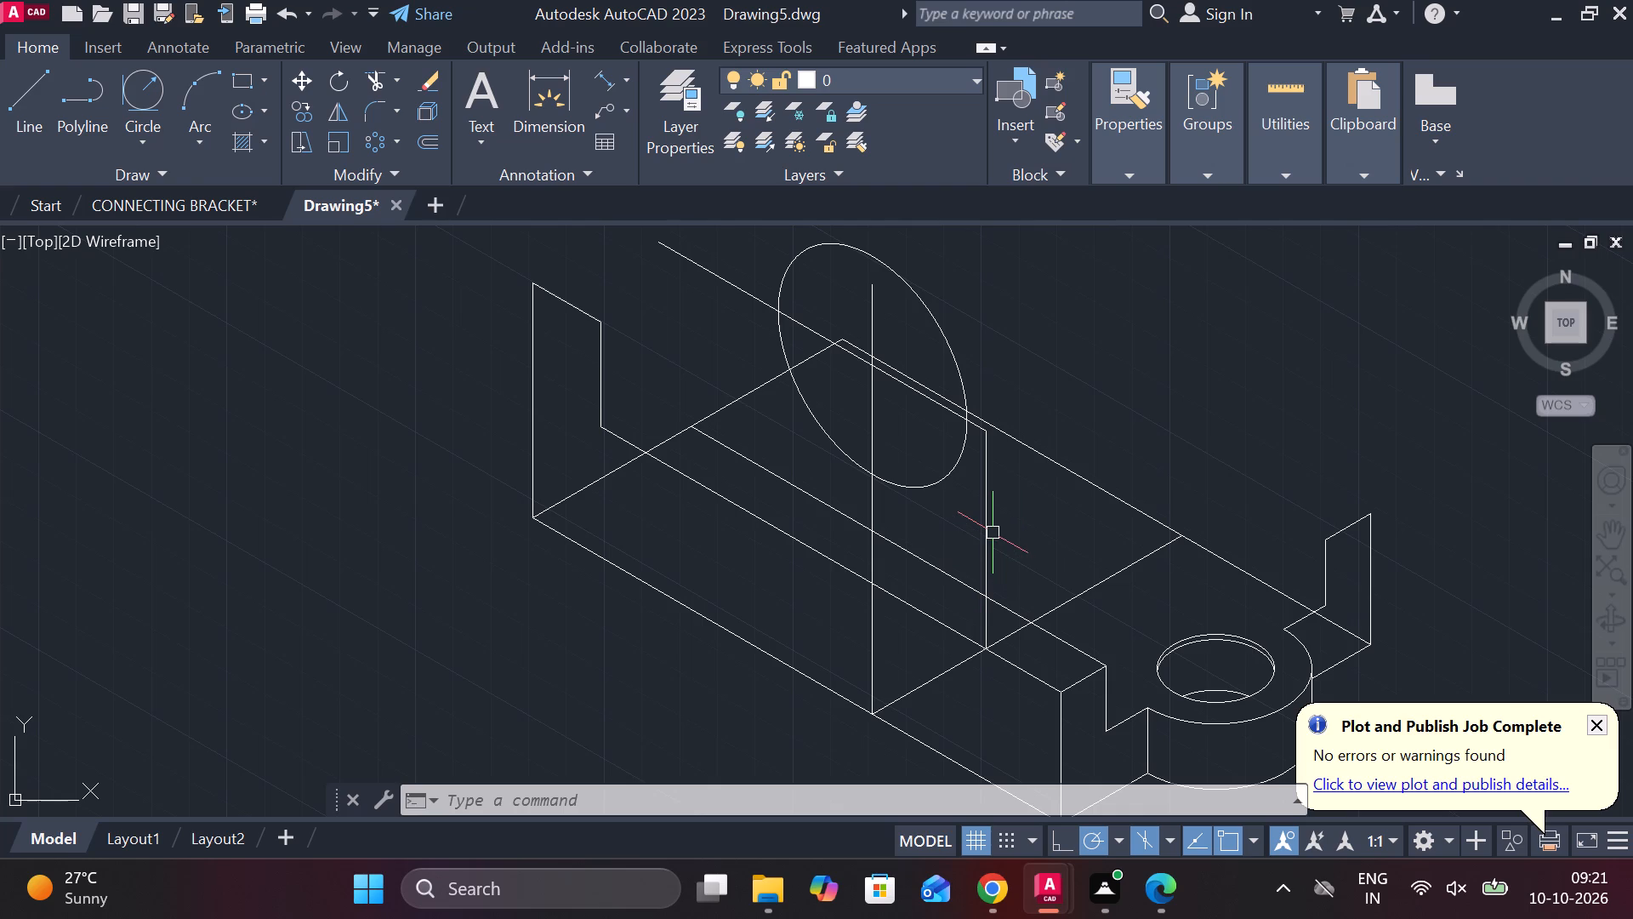
left_click(996, 475)
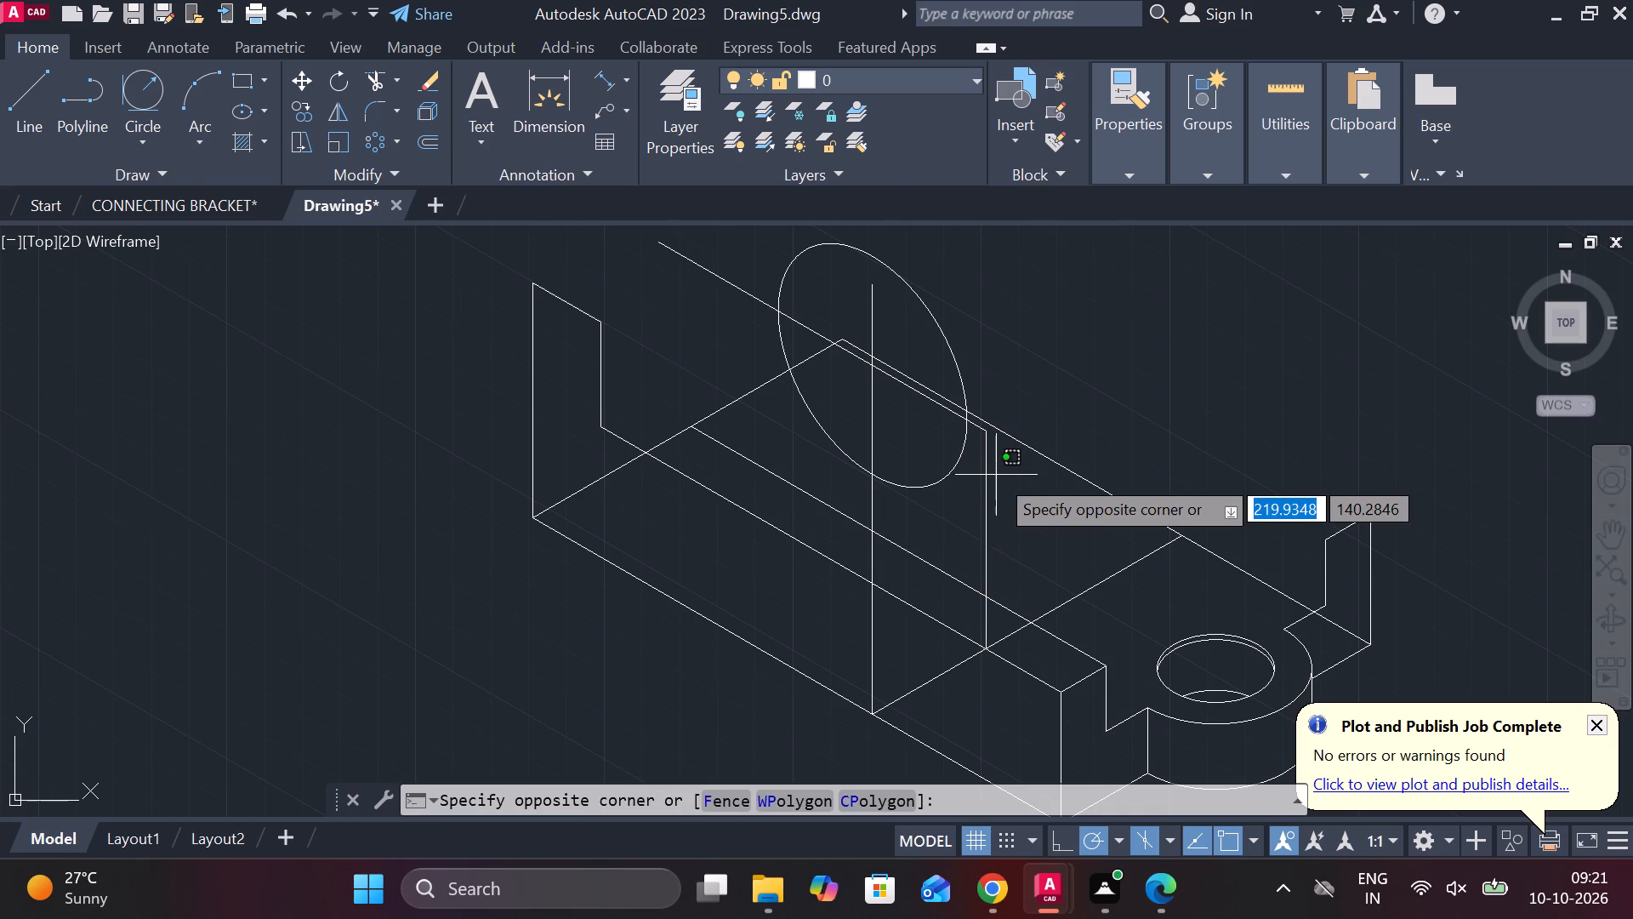
left_click(996, 475)
left_click(1003, 511)
left_click(987, 500)
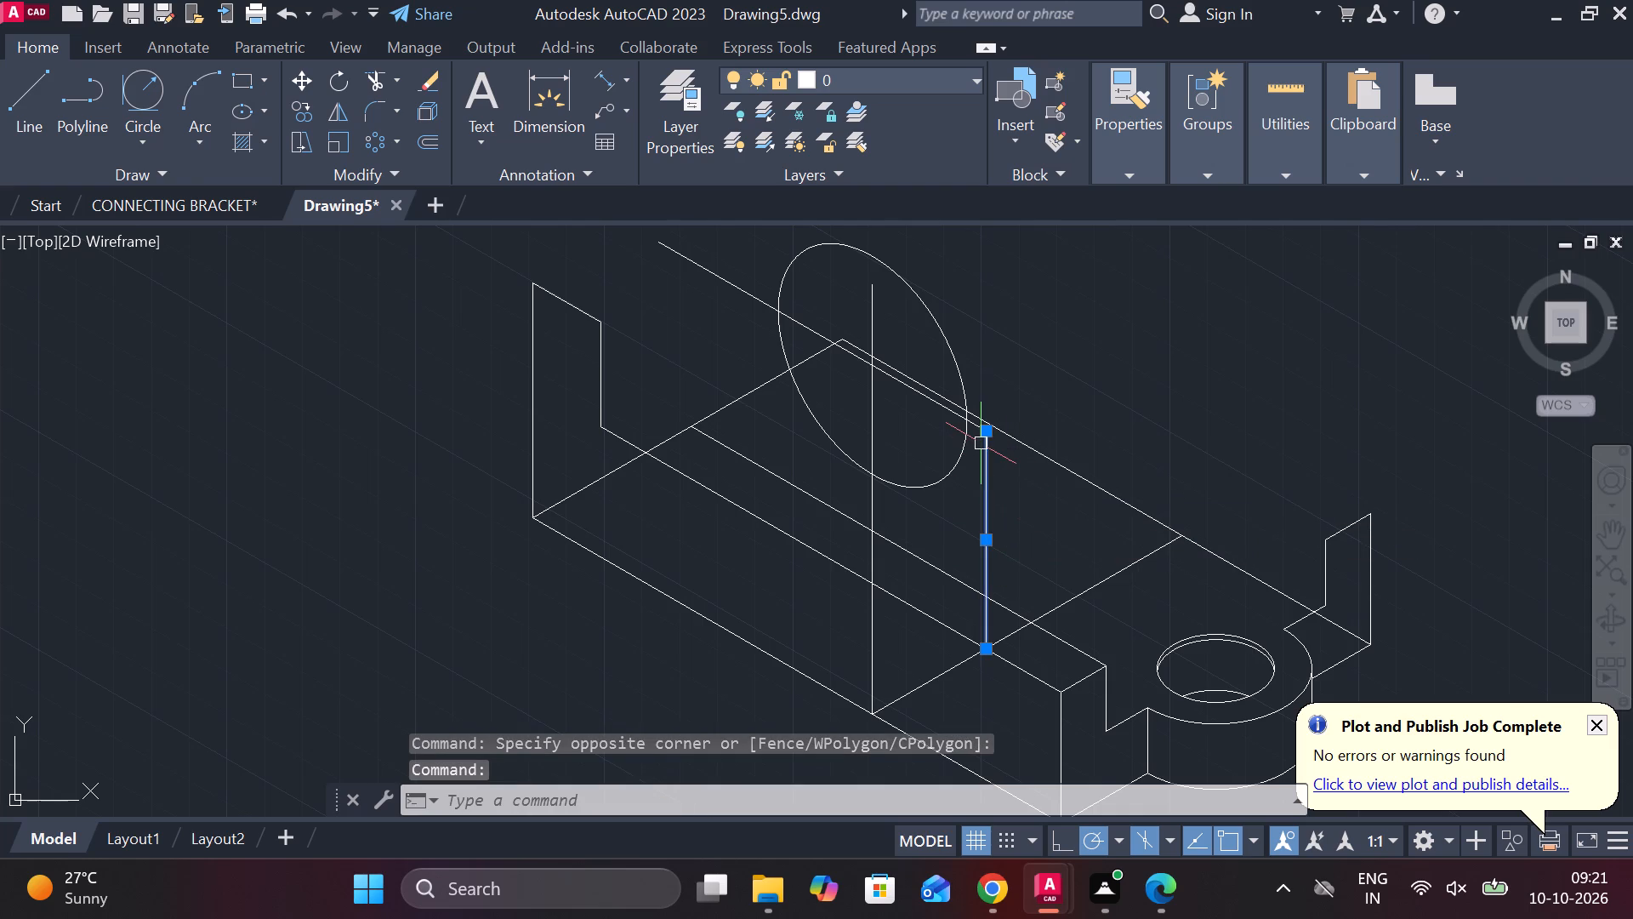
scroll(980, 440, "up", 2)
left_click(978, 407)
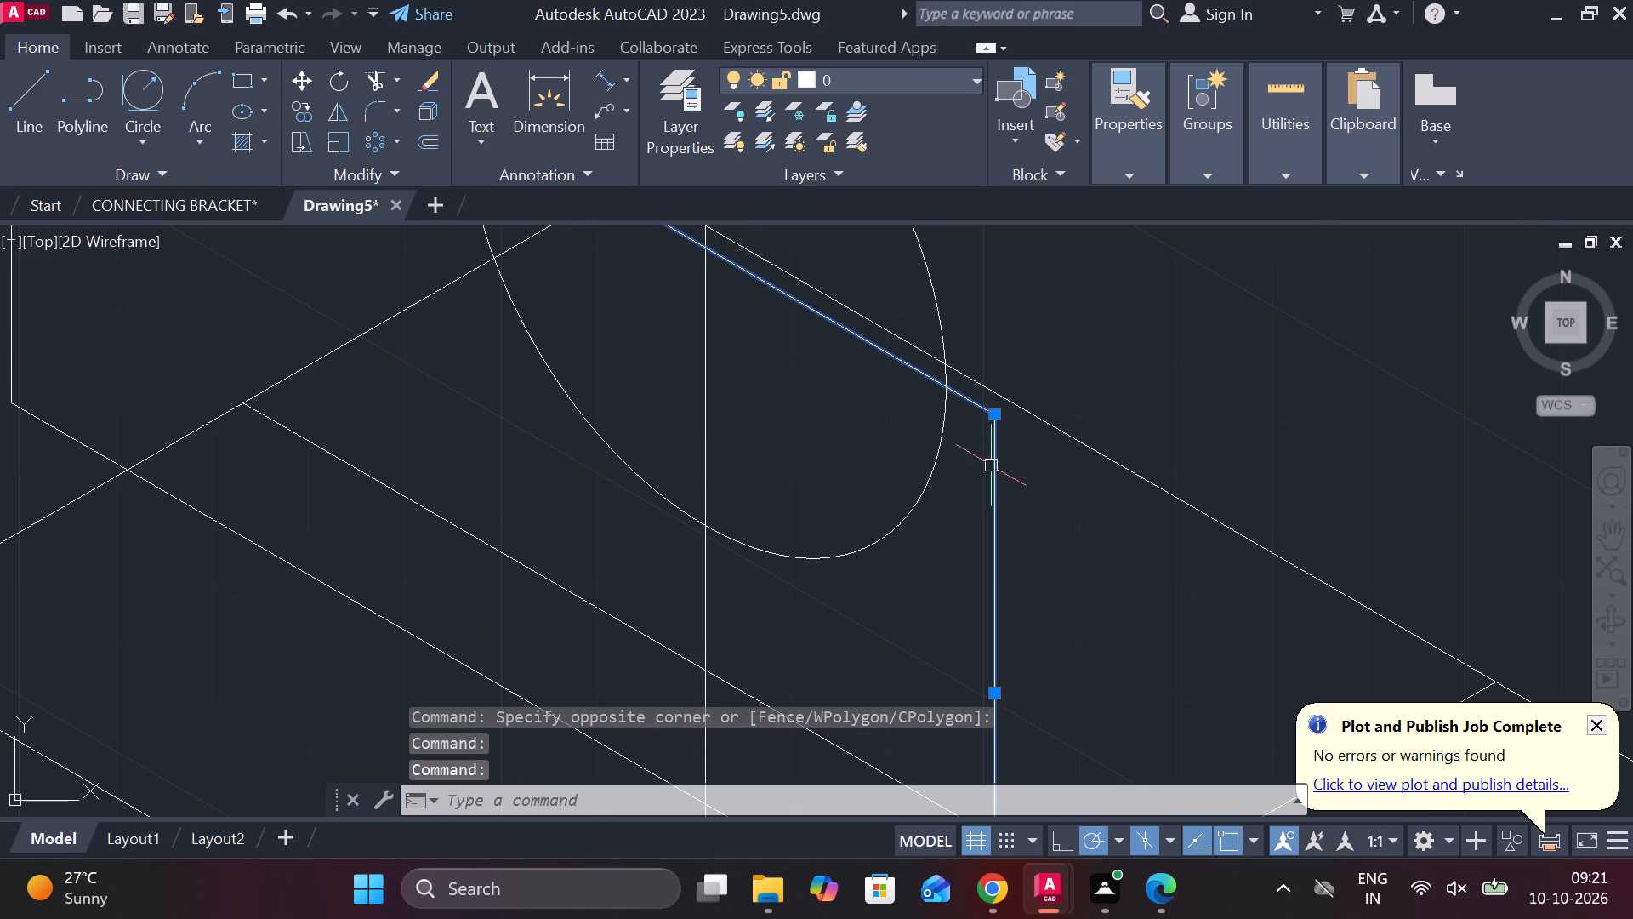
key("e")
key("space")
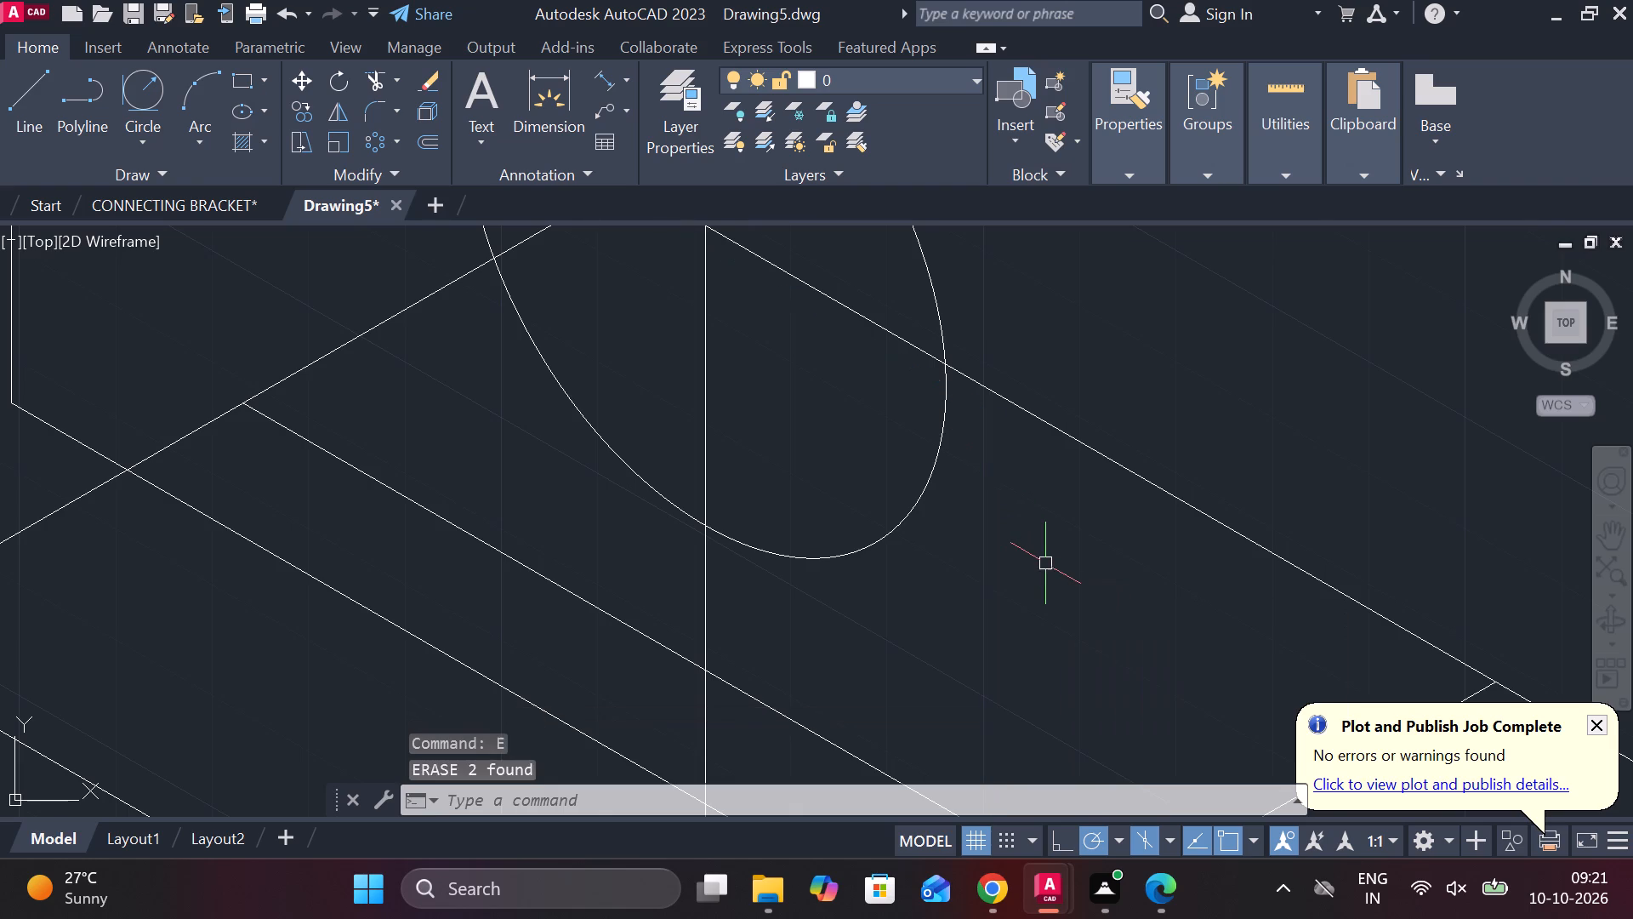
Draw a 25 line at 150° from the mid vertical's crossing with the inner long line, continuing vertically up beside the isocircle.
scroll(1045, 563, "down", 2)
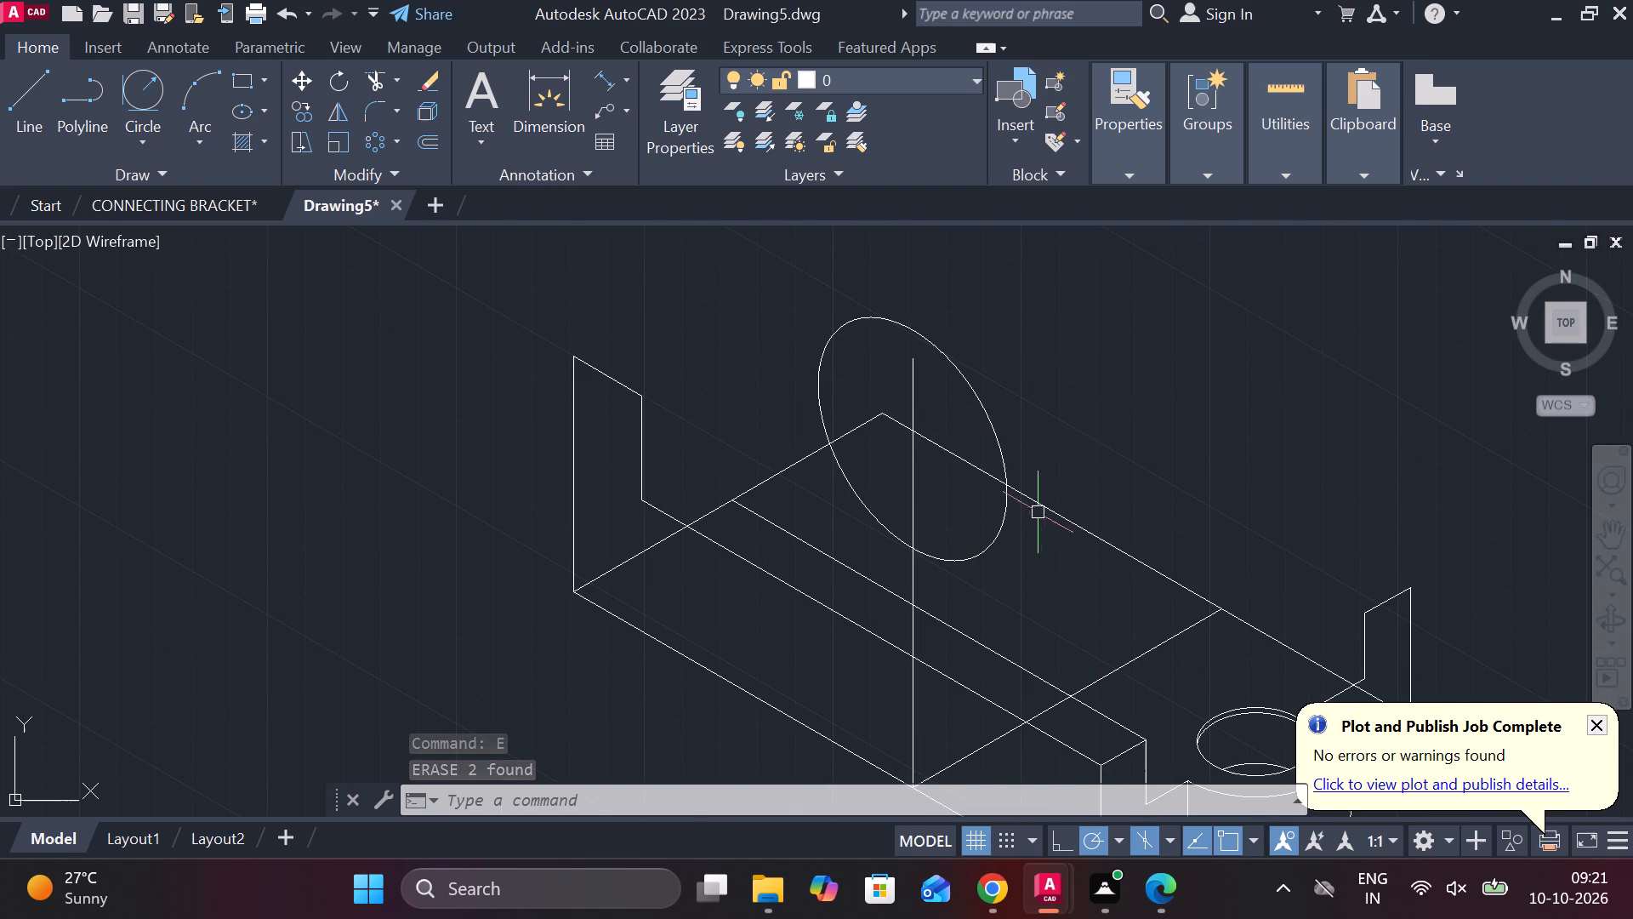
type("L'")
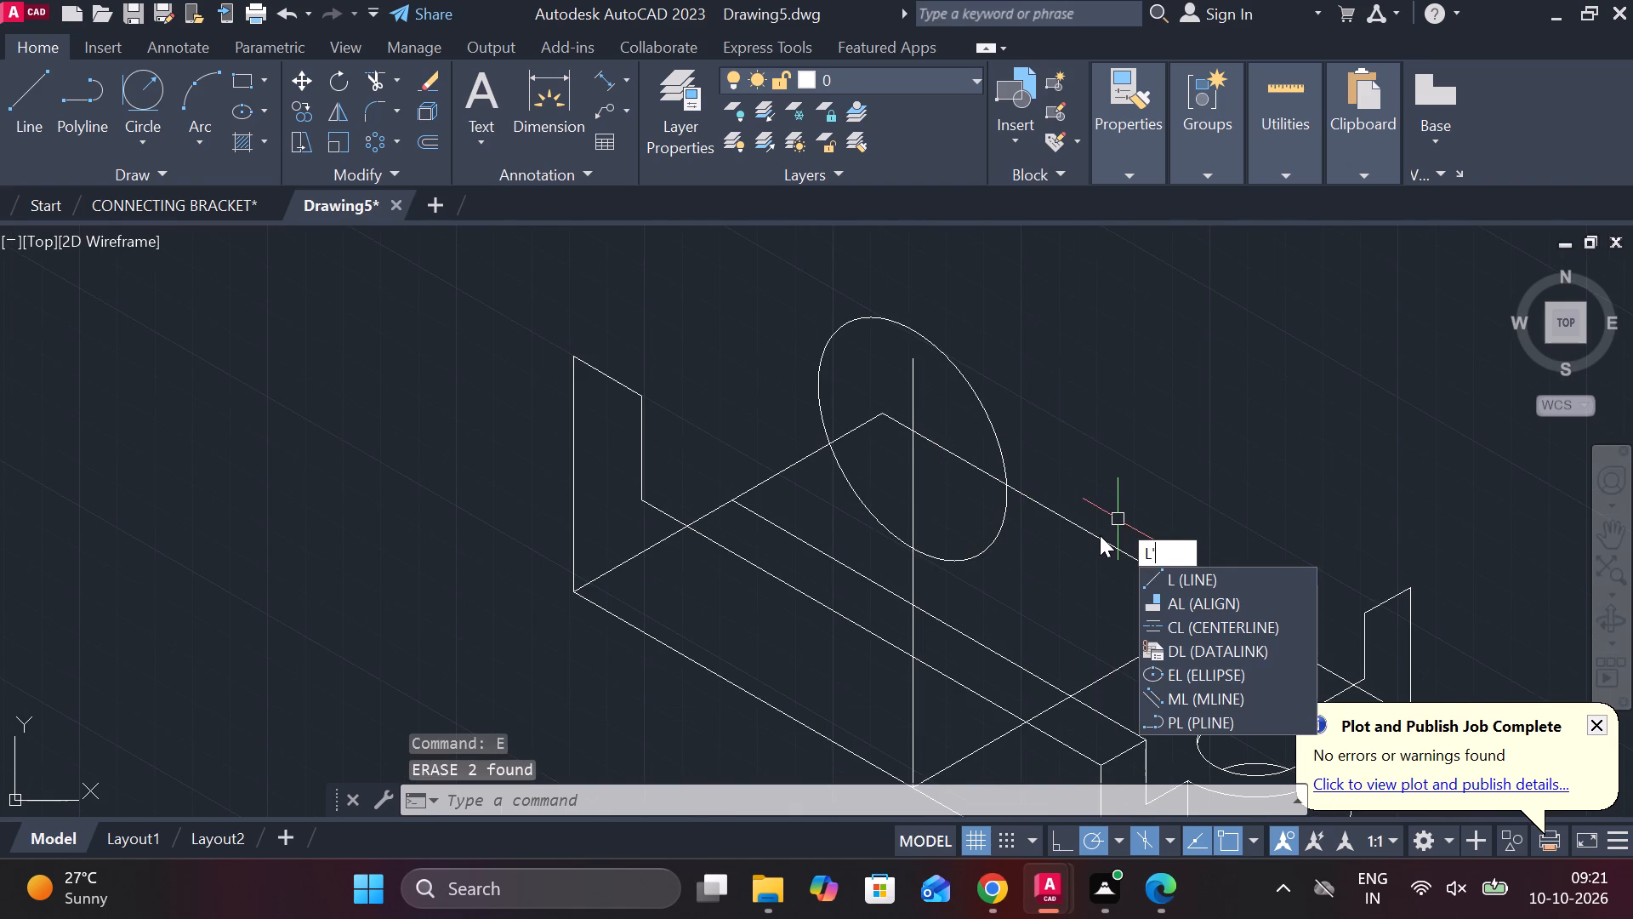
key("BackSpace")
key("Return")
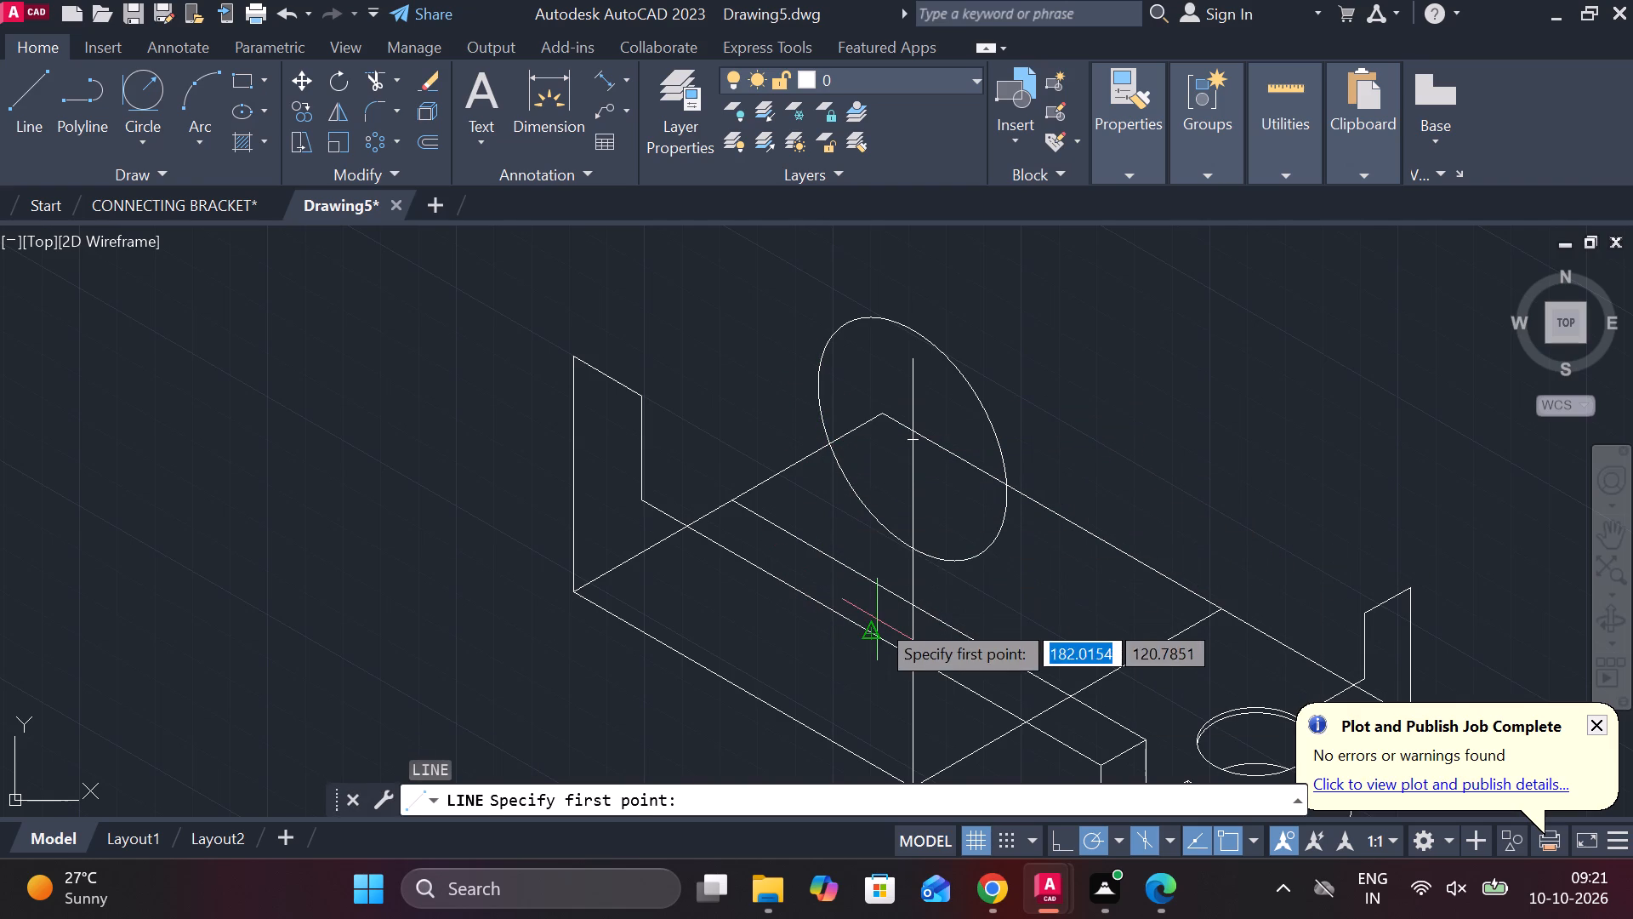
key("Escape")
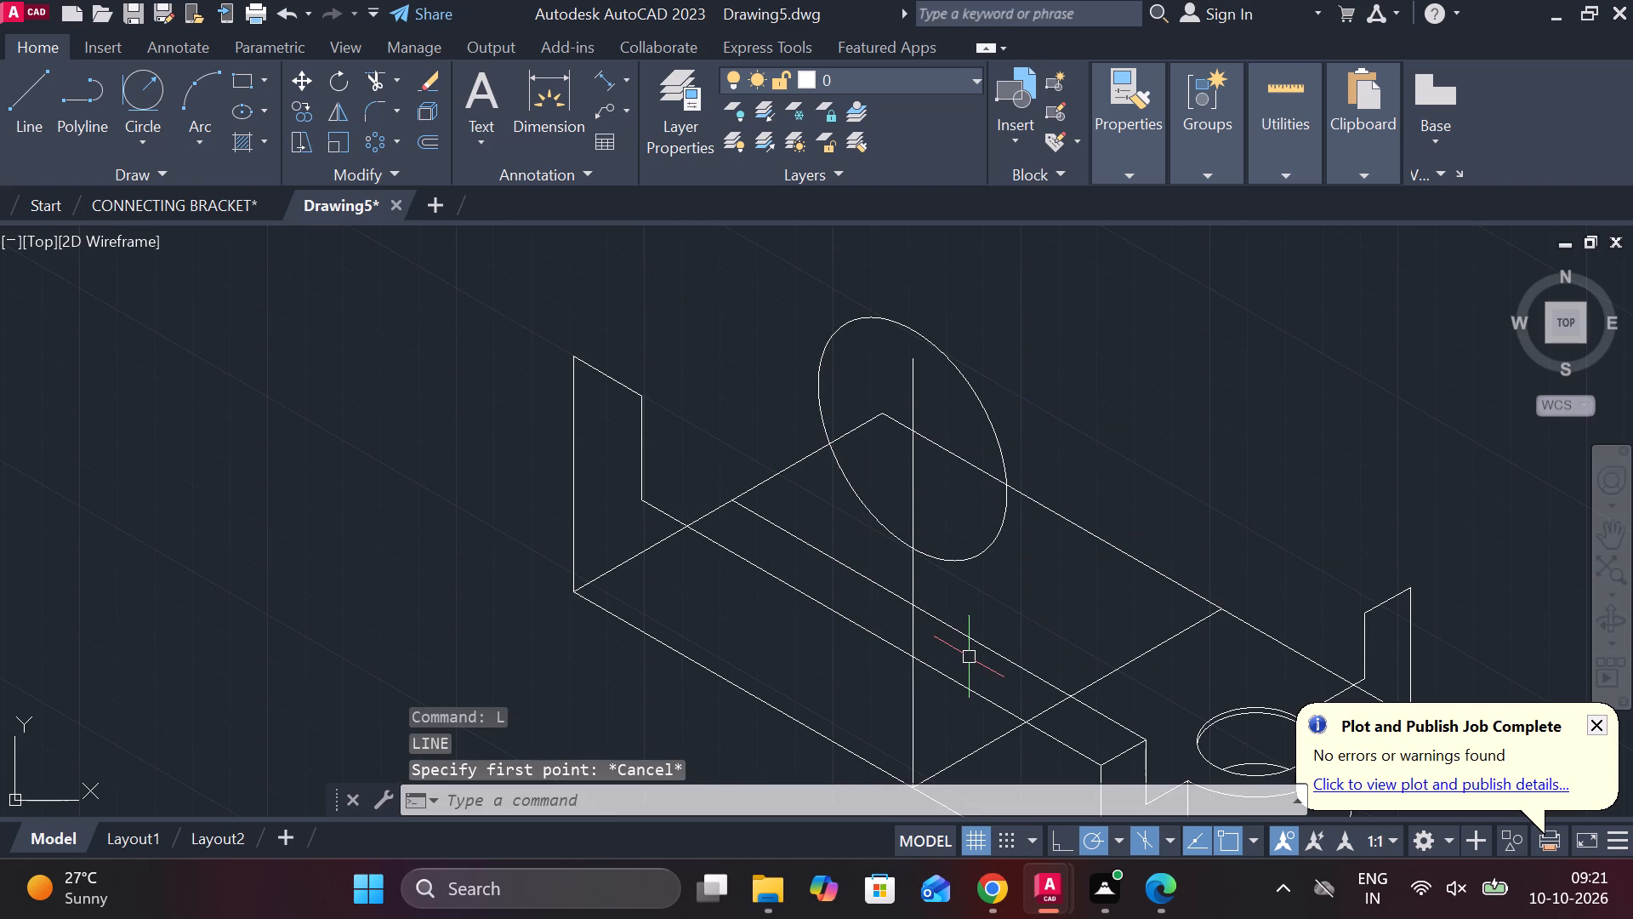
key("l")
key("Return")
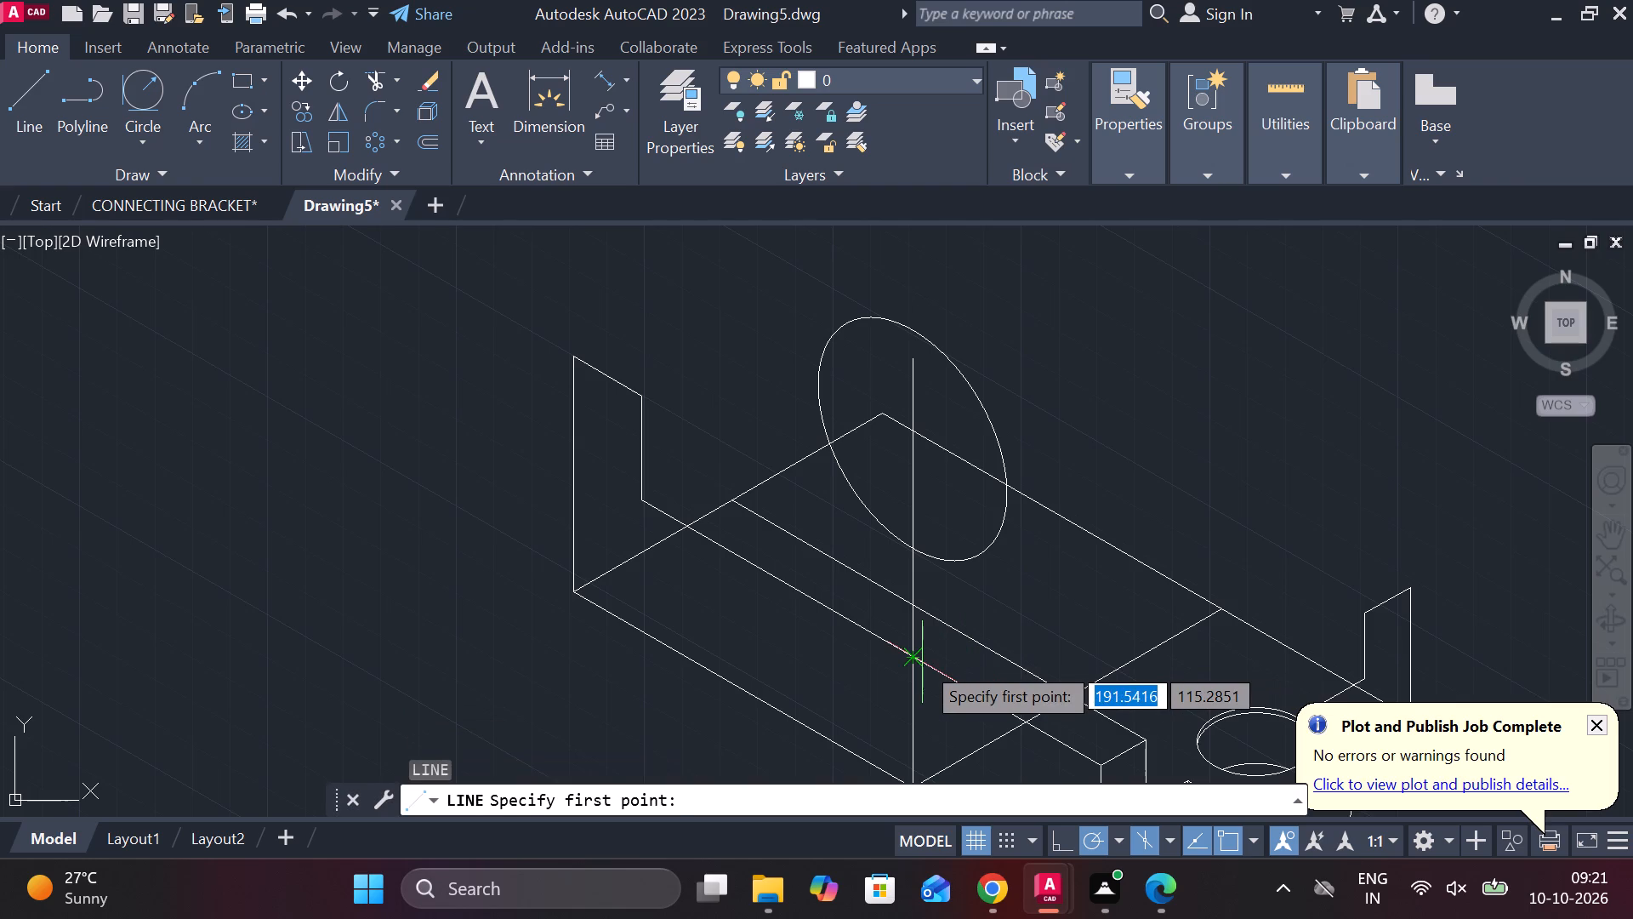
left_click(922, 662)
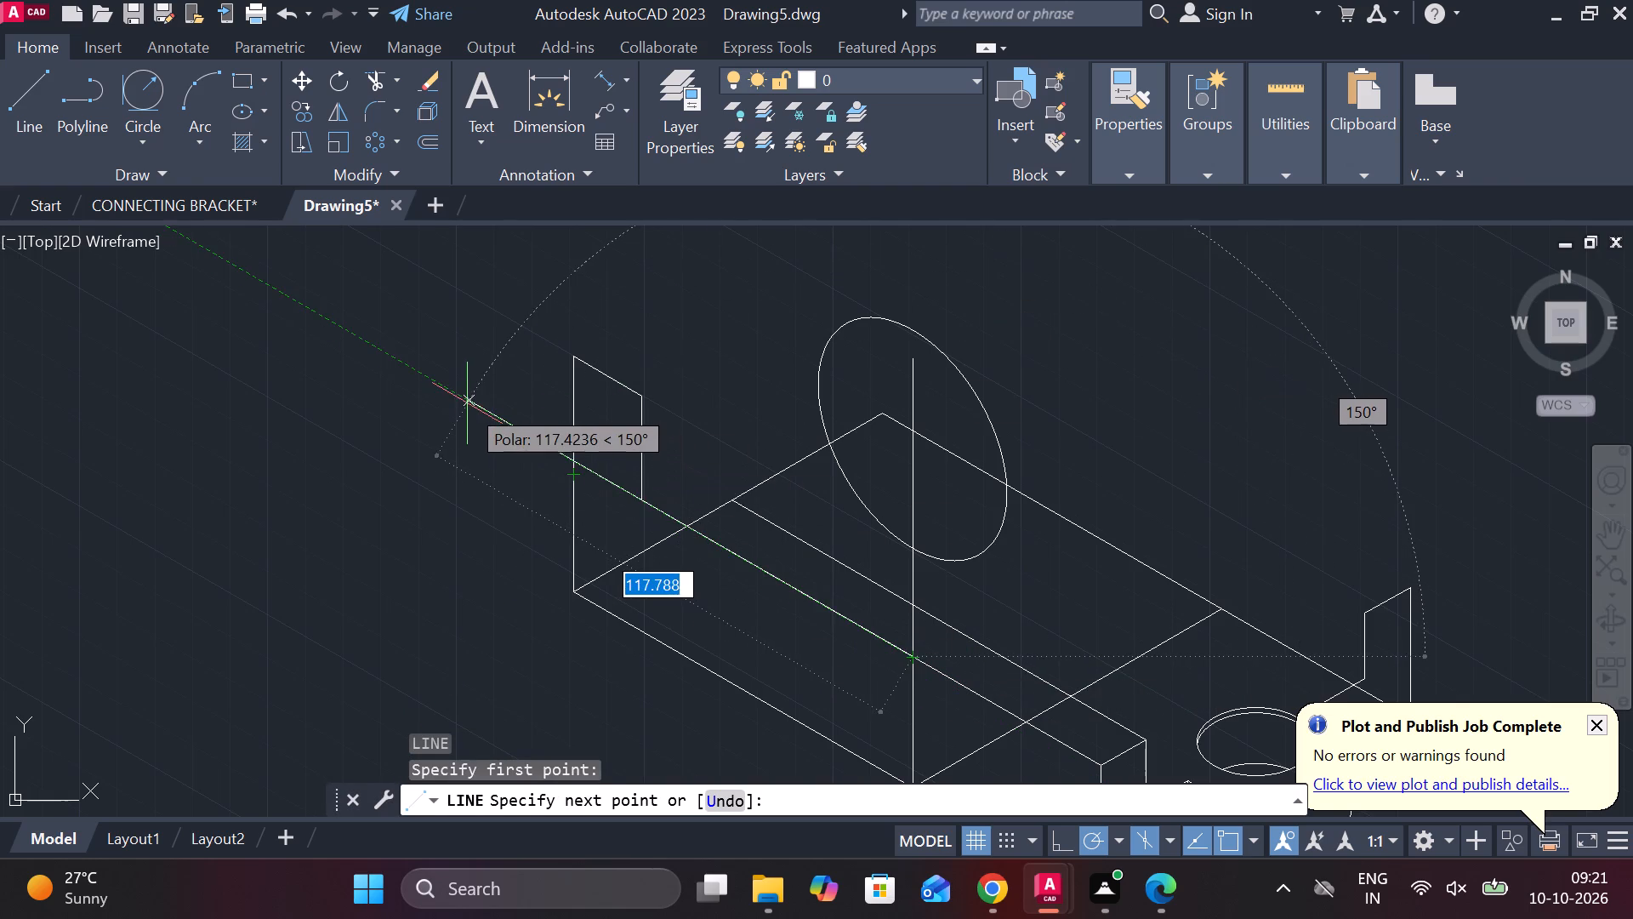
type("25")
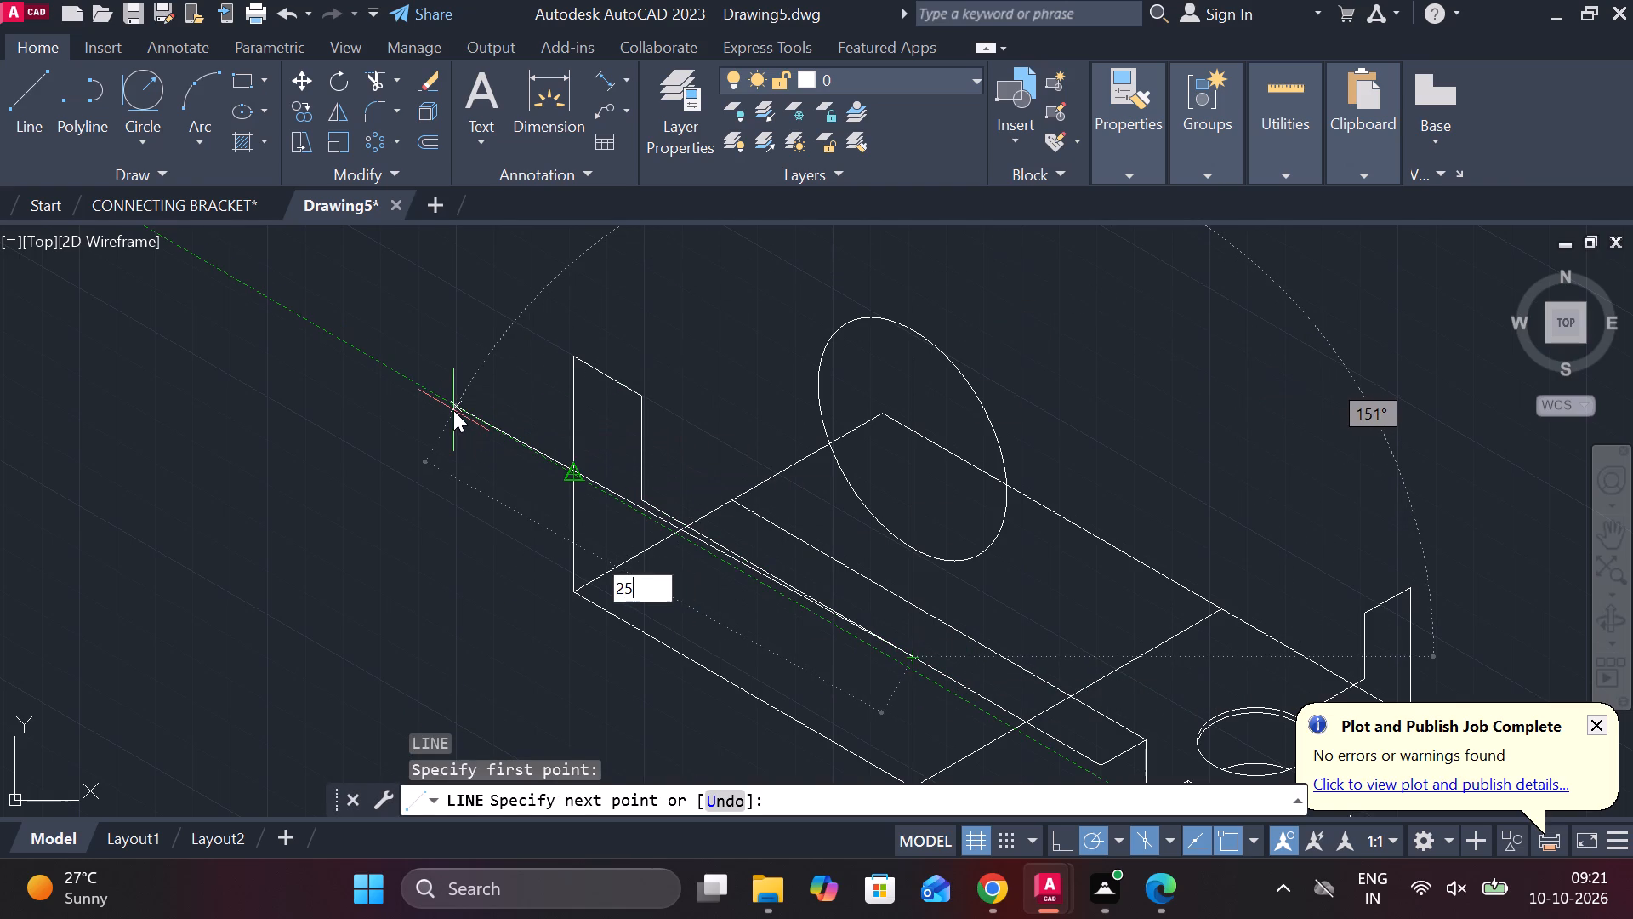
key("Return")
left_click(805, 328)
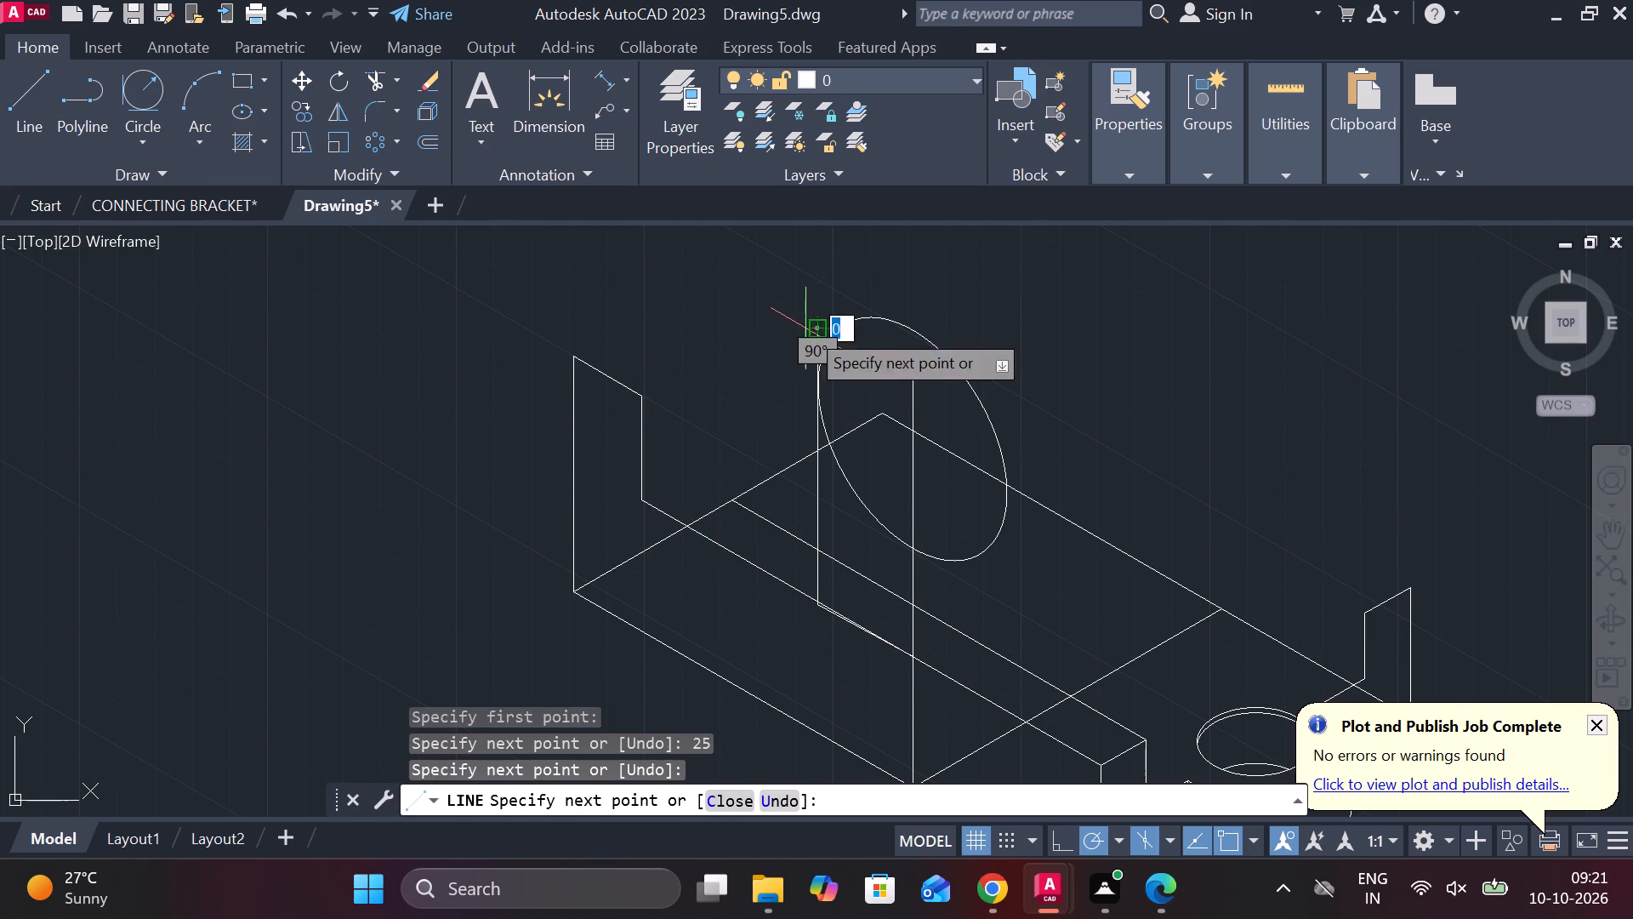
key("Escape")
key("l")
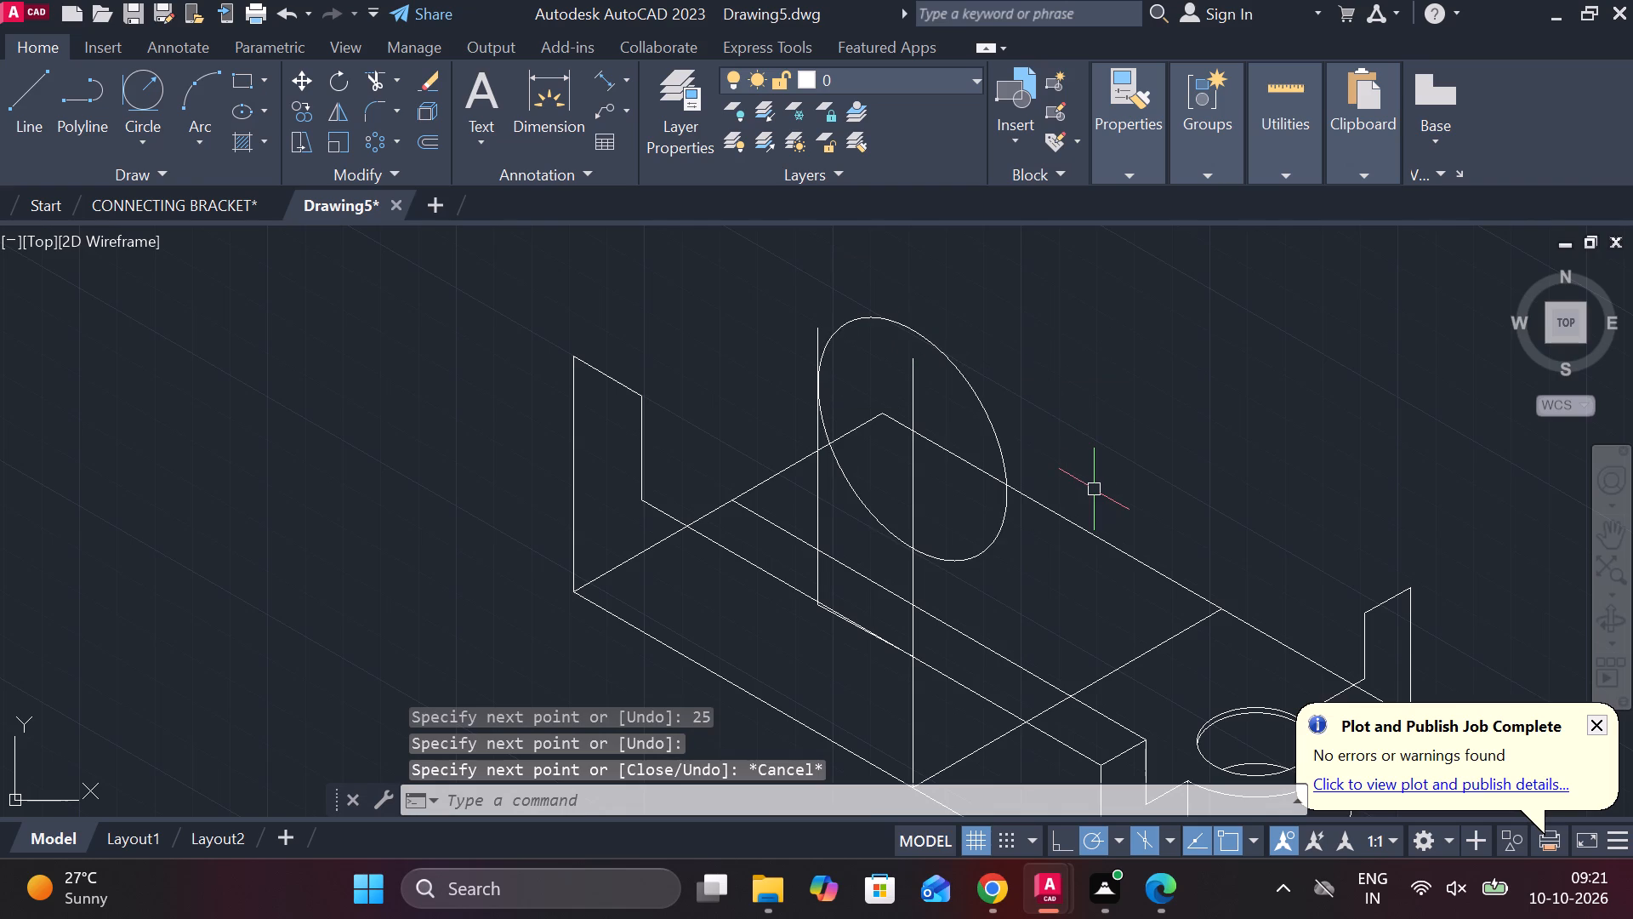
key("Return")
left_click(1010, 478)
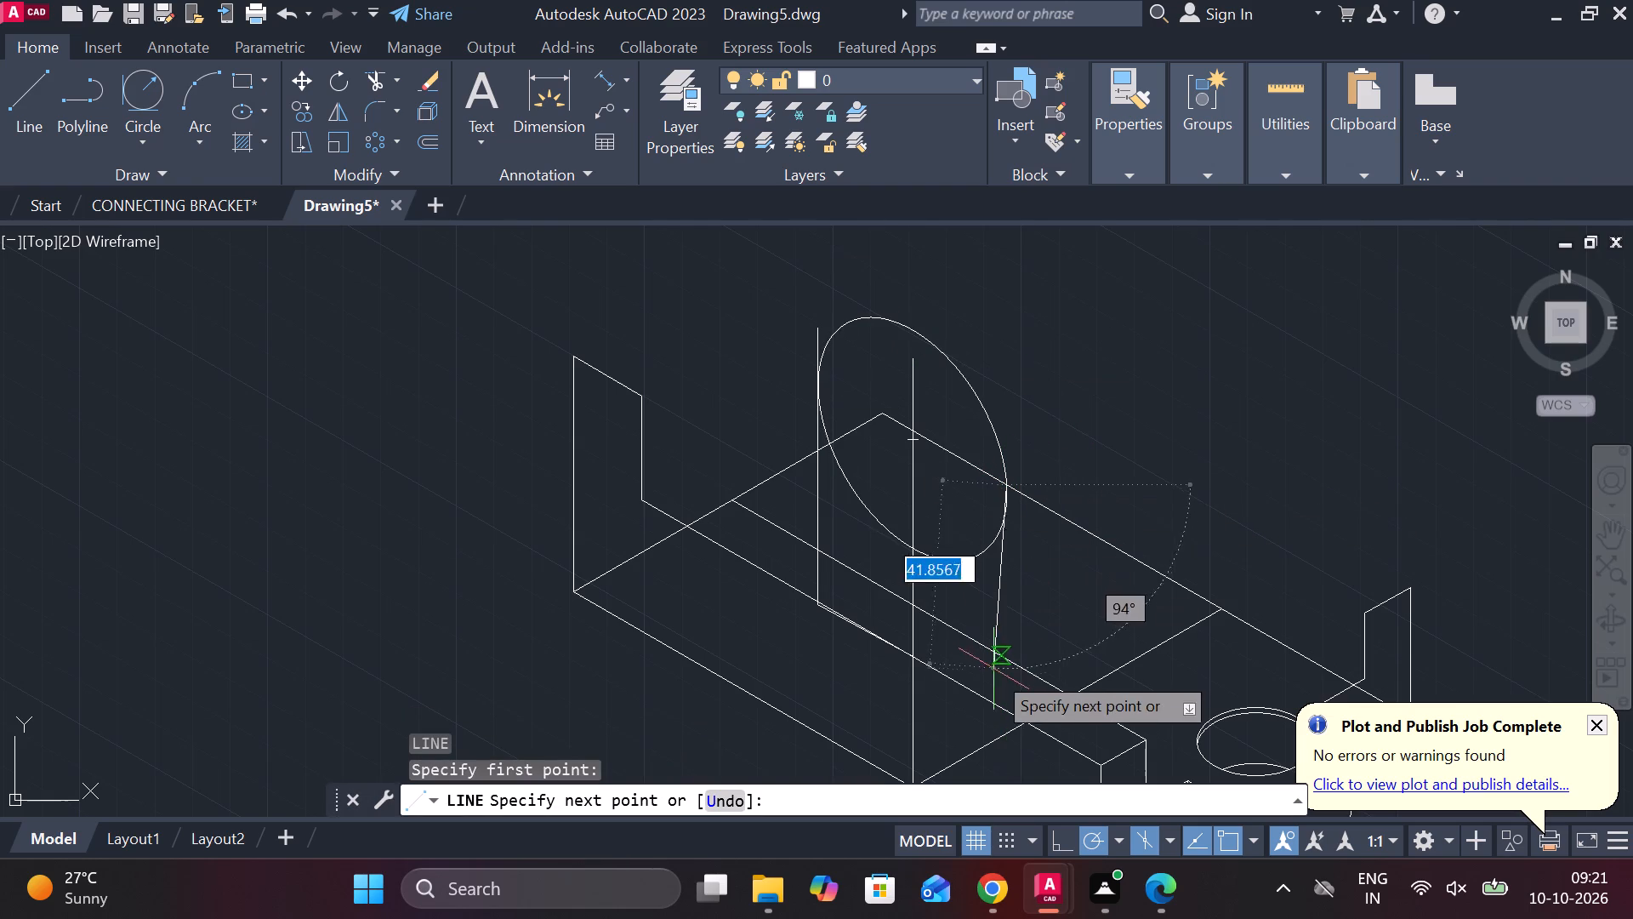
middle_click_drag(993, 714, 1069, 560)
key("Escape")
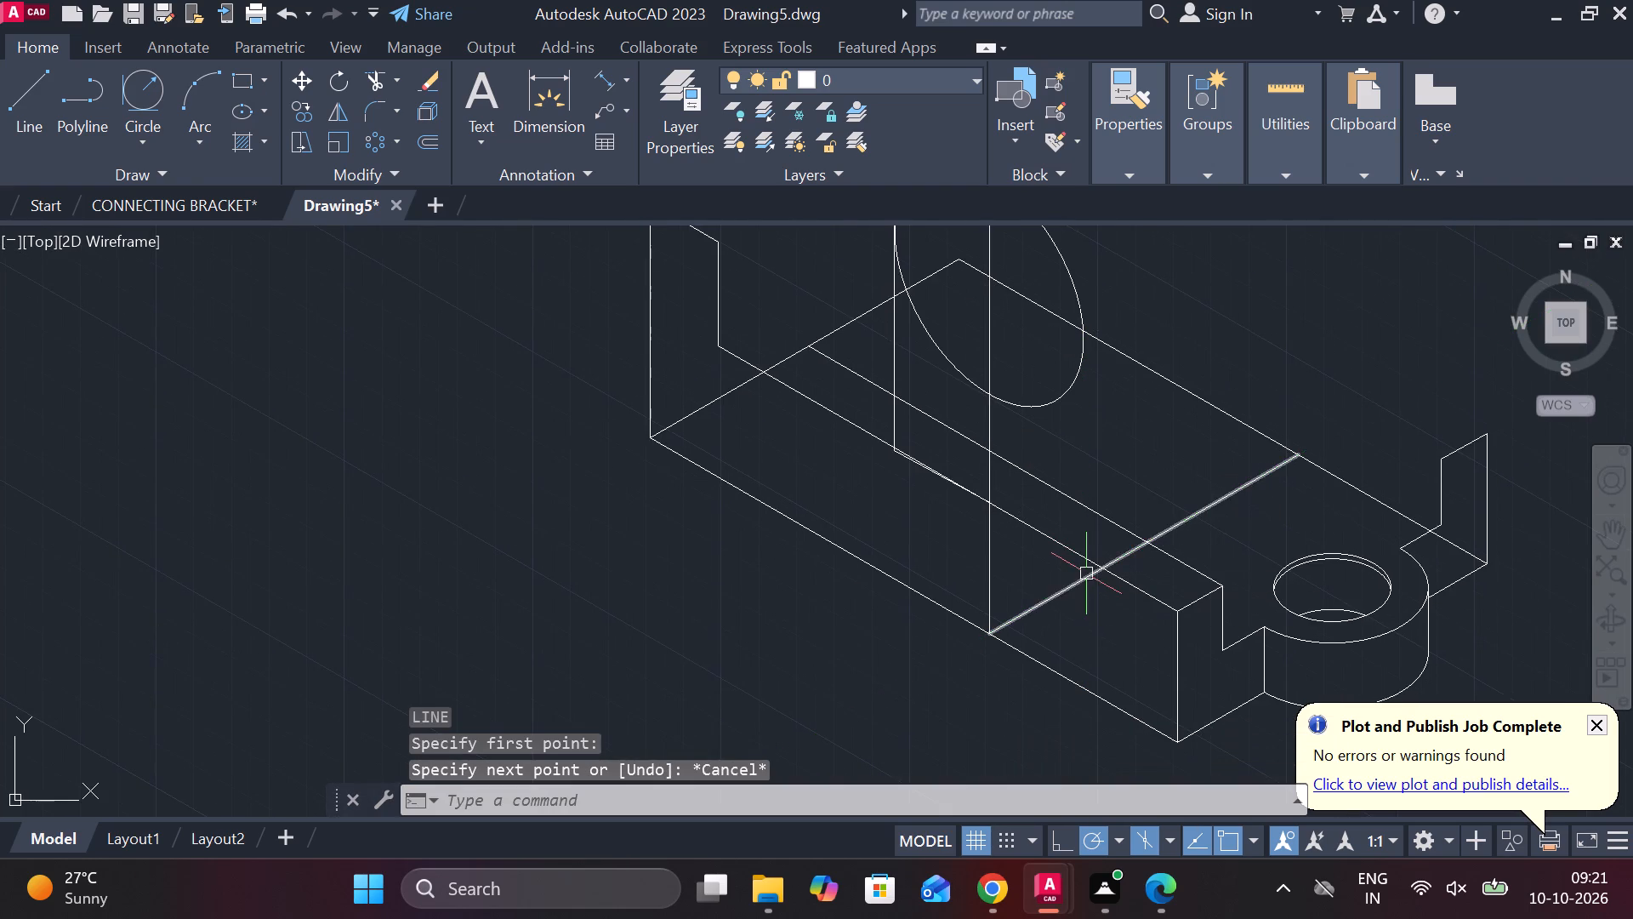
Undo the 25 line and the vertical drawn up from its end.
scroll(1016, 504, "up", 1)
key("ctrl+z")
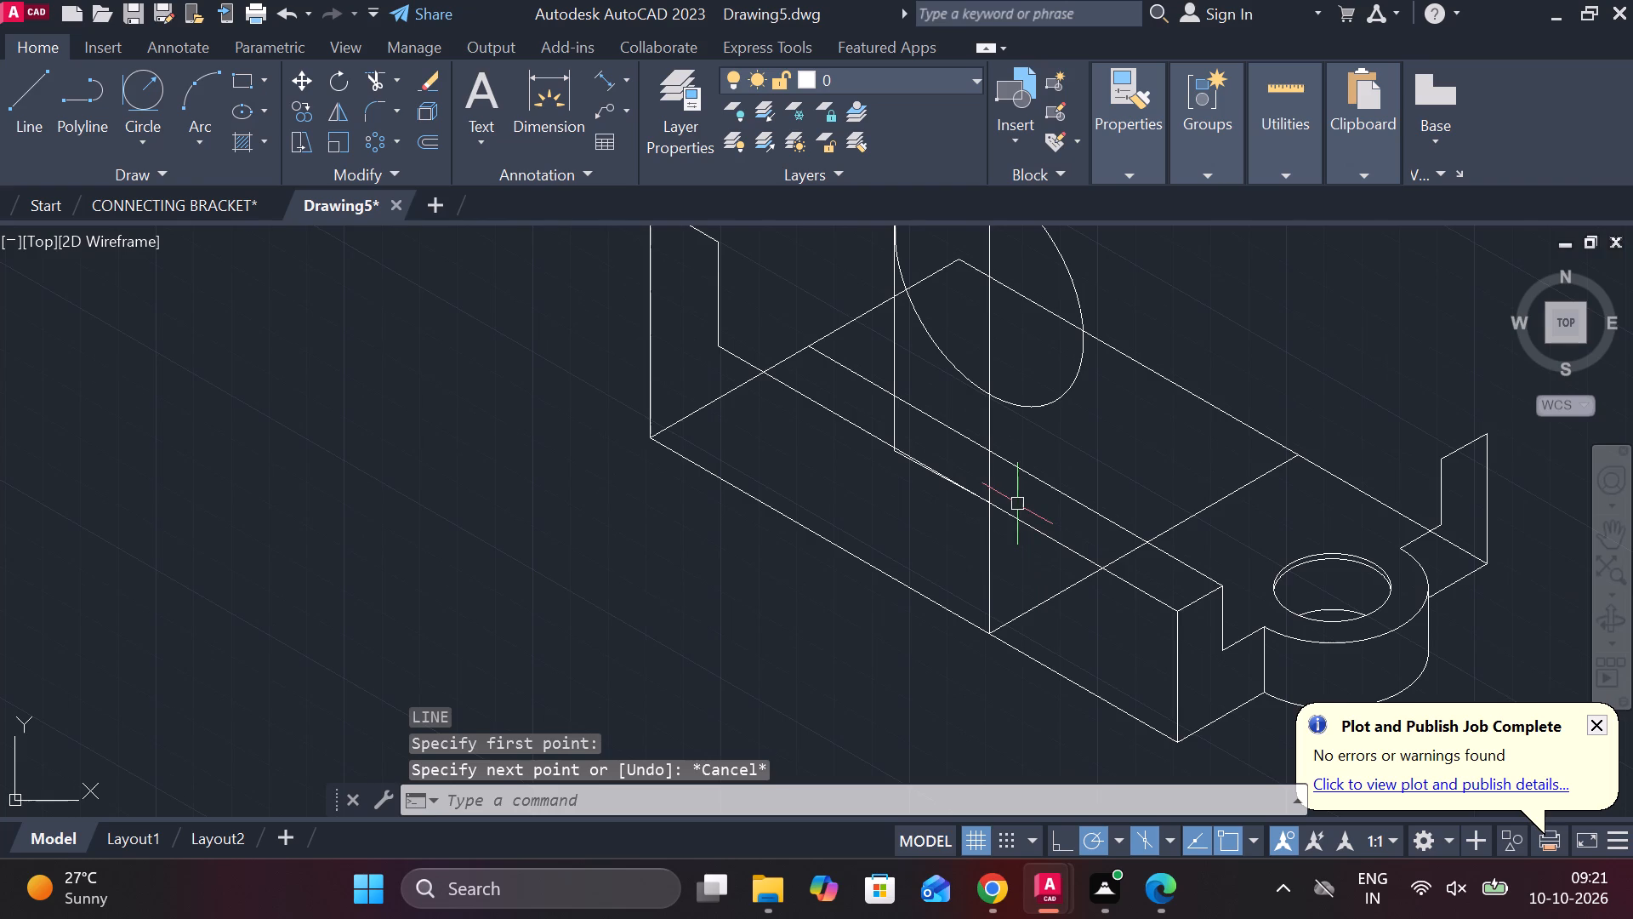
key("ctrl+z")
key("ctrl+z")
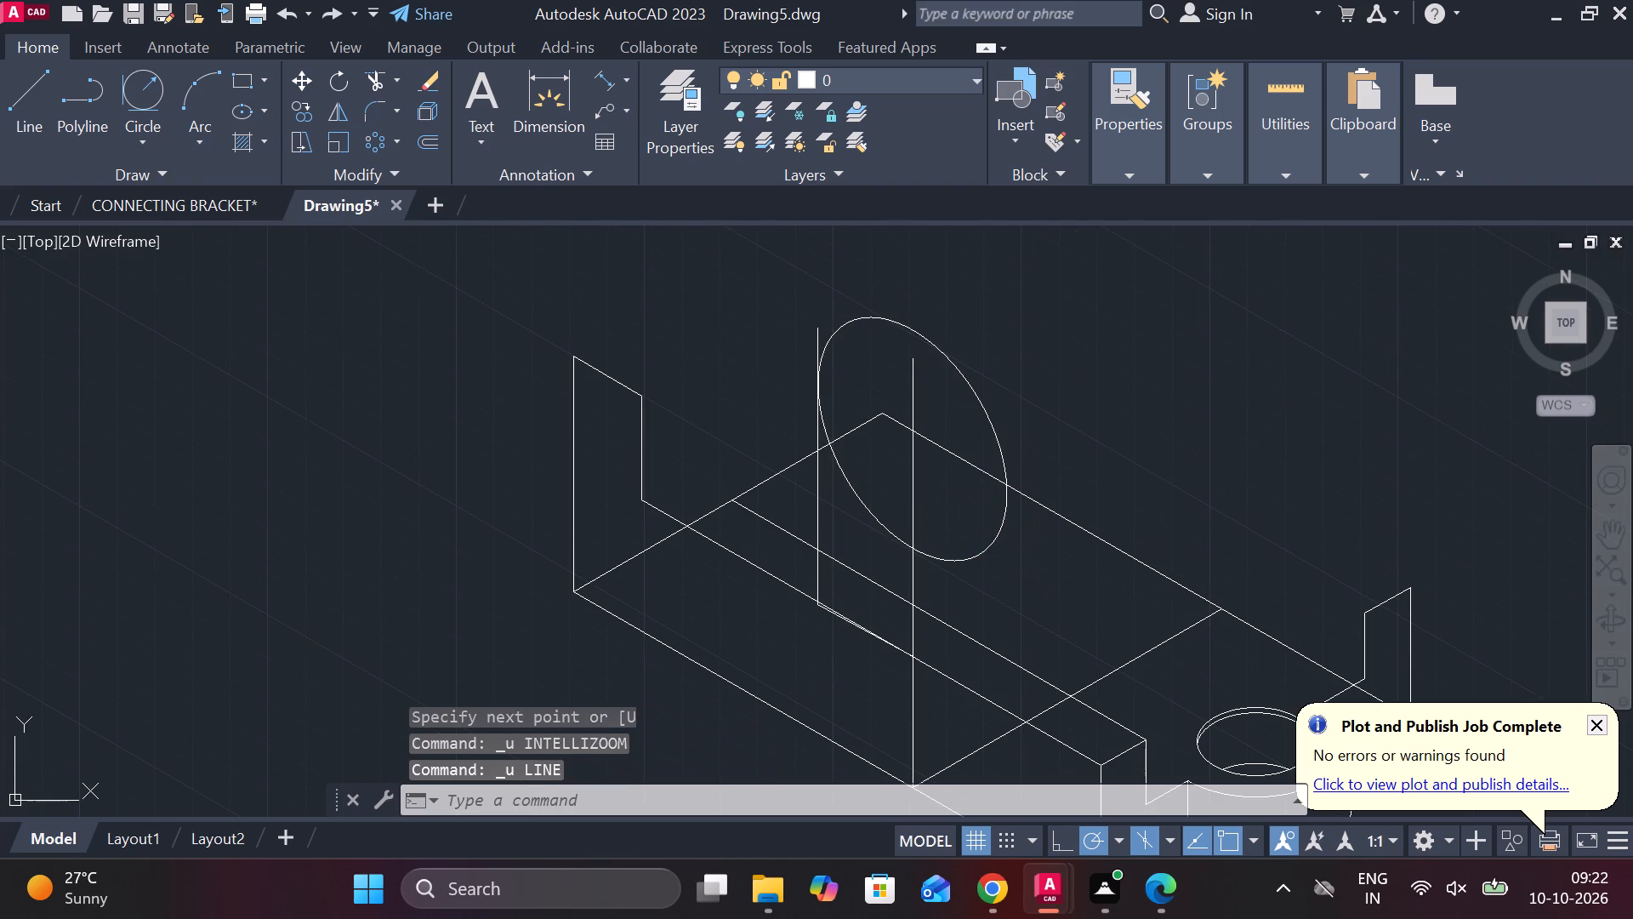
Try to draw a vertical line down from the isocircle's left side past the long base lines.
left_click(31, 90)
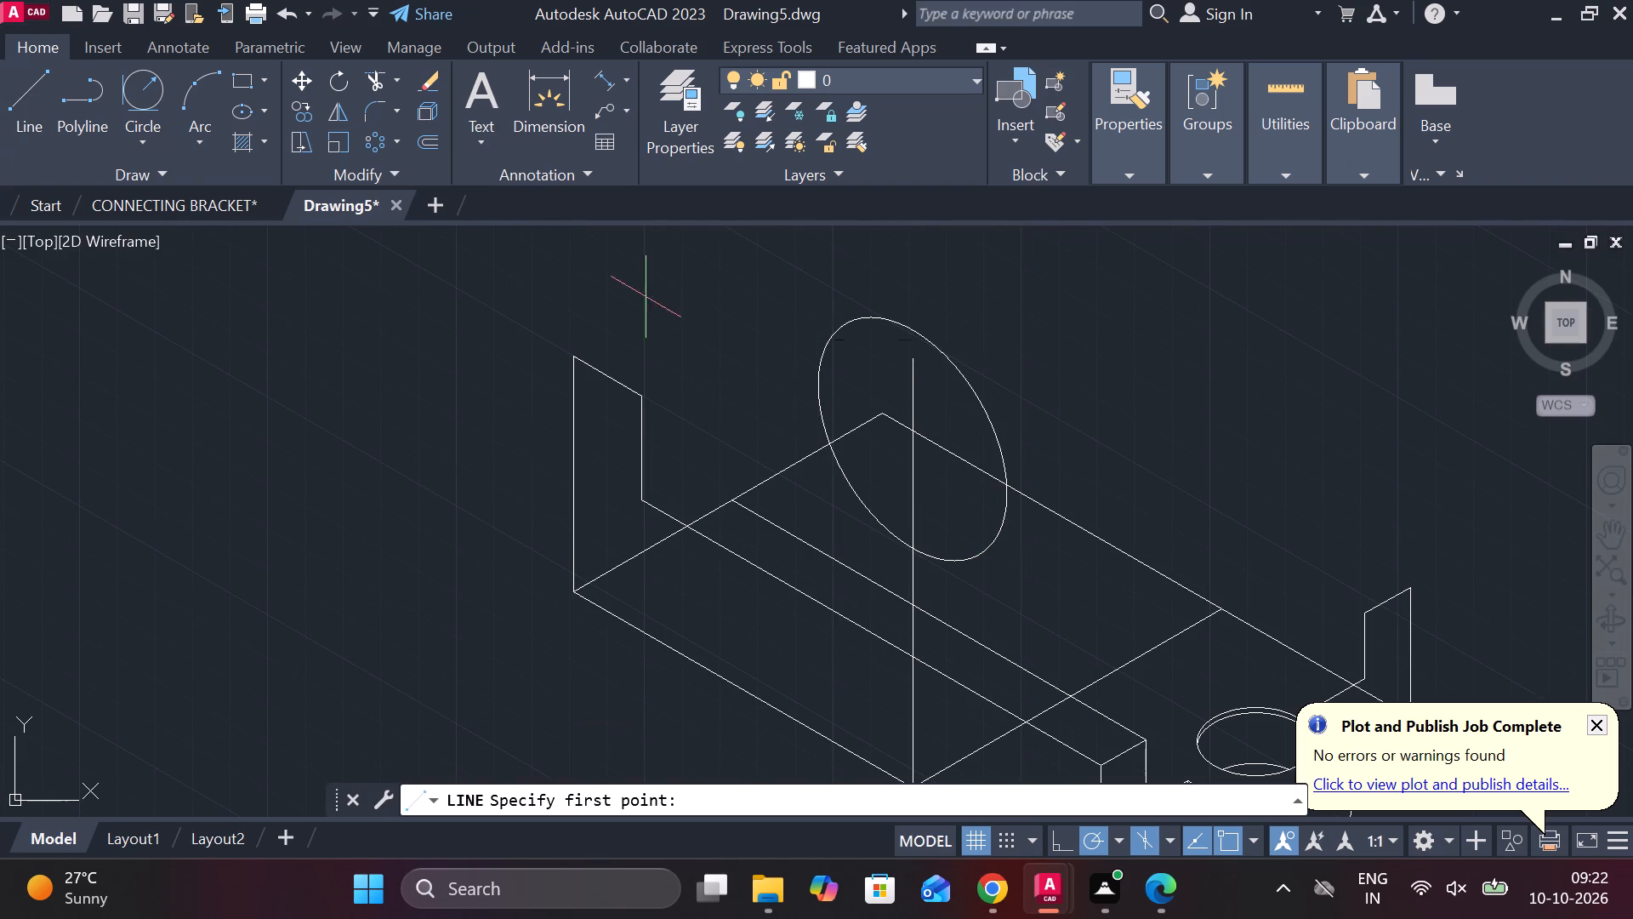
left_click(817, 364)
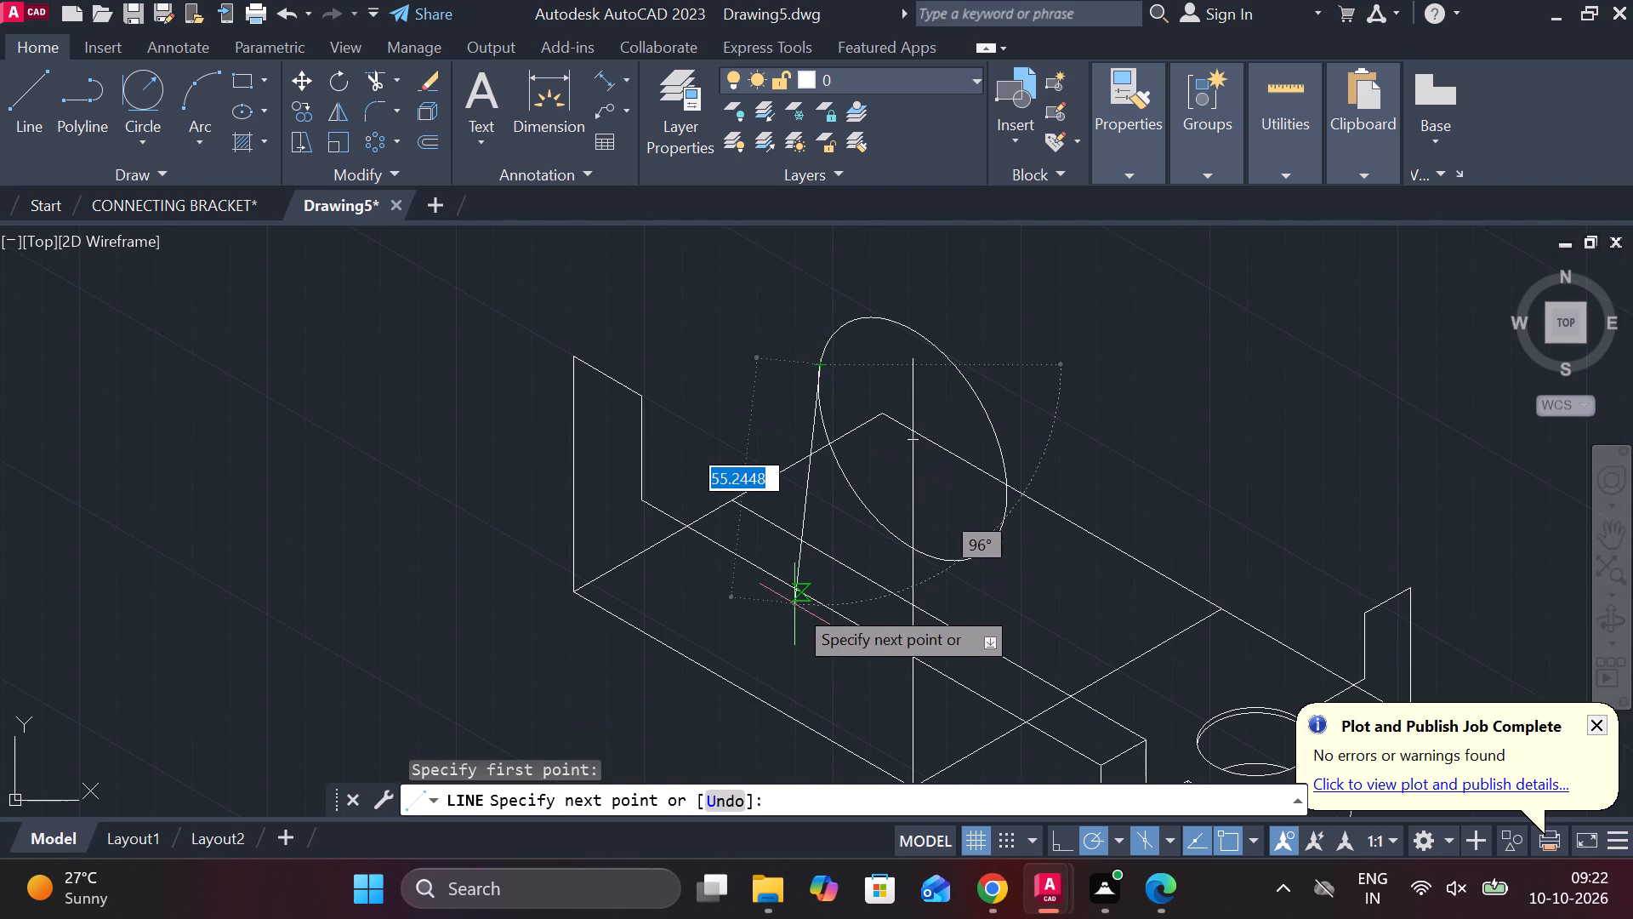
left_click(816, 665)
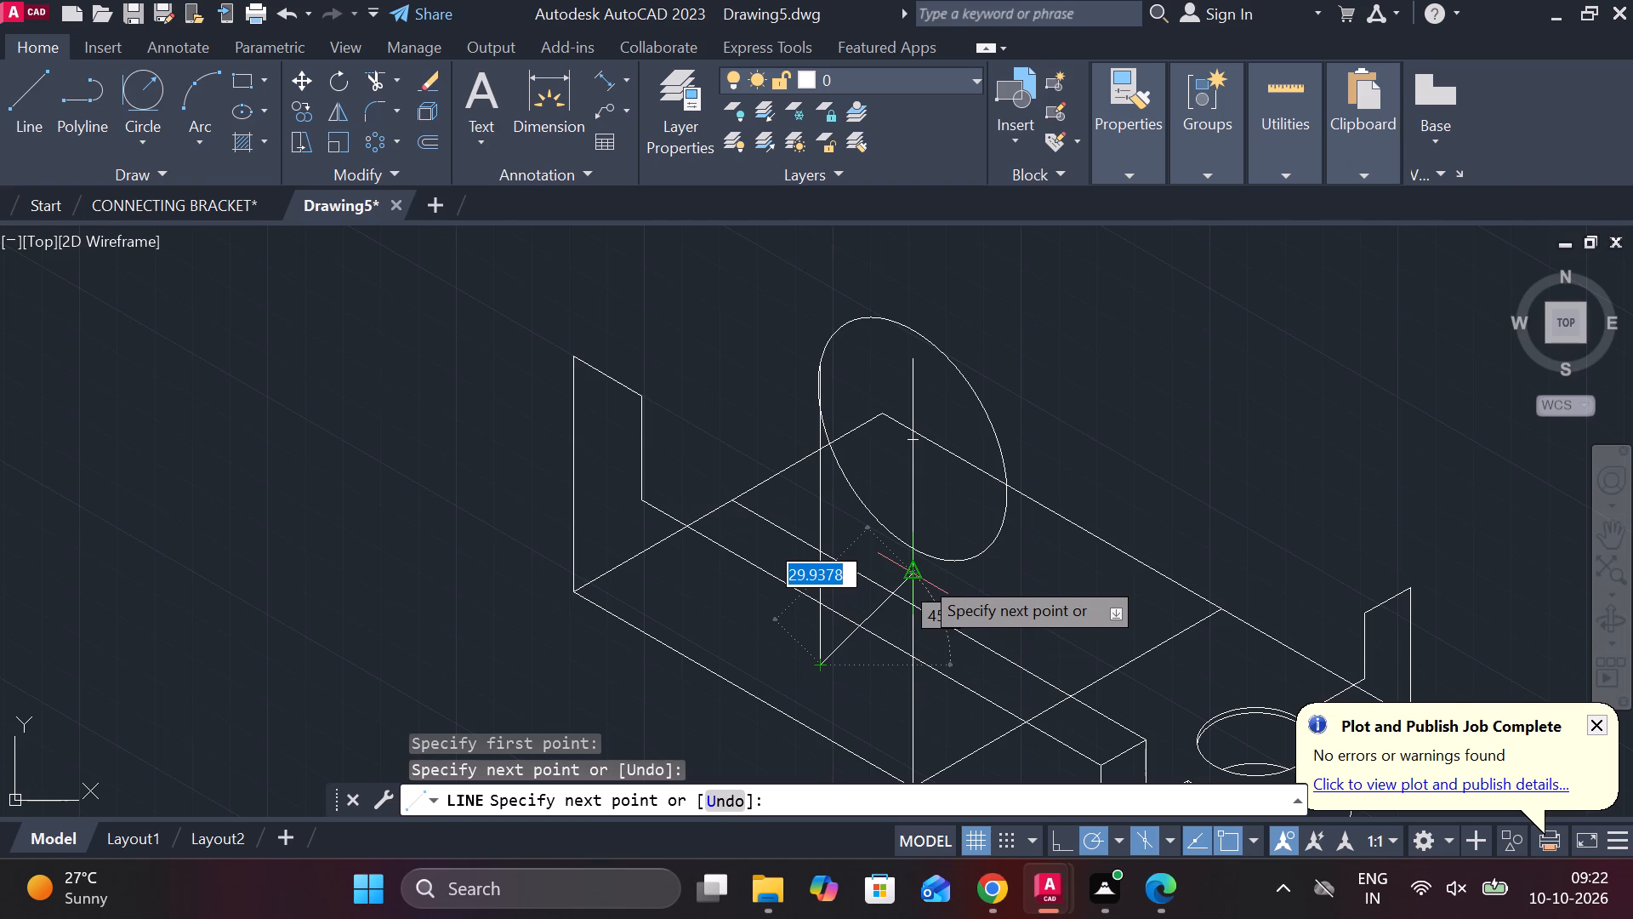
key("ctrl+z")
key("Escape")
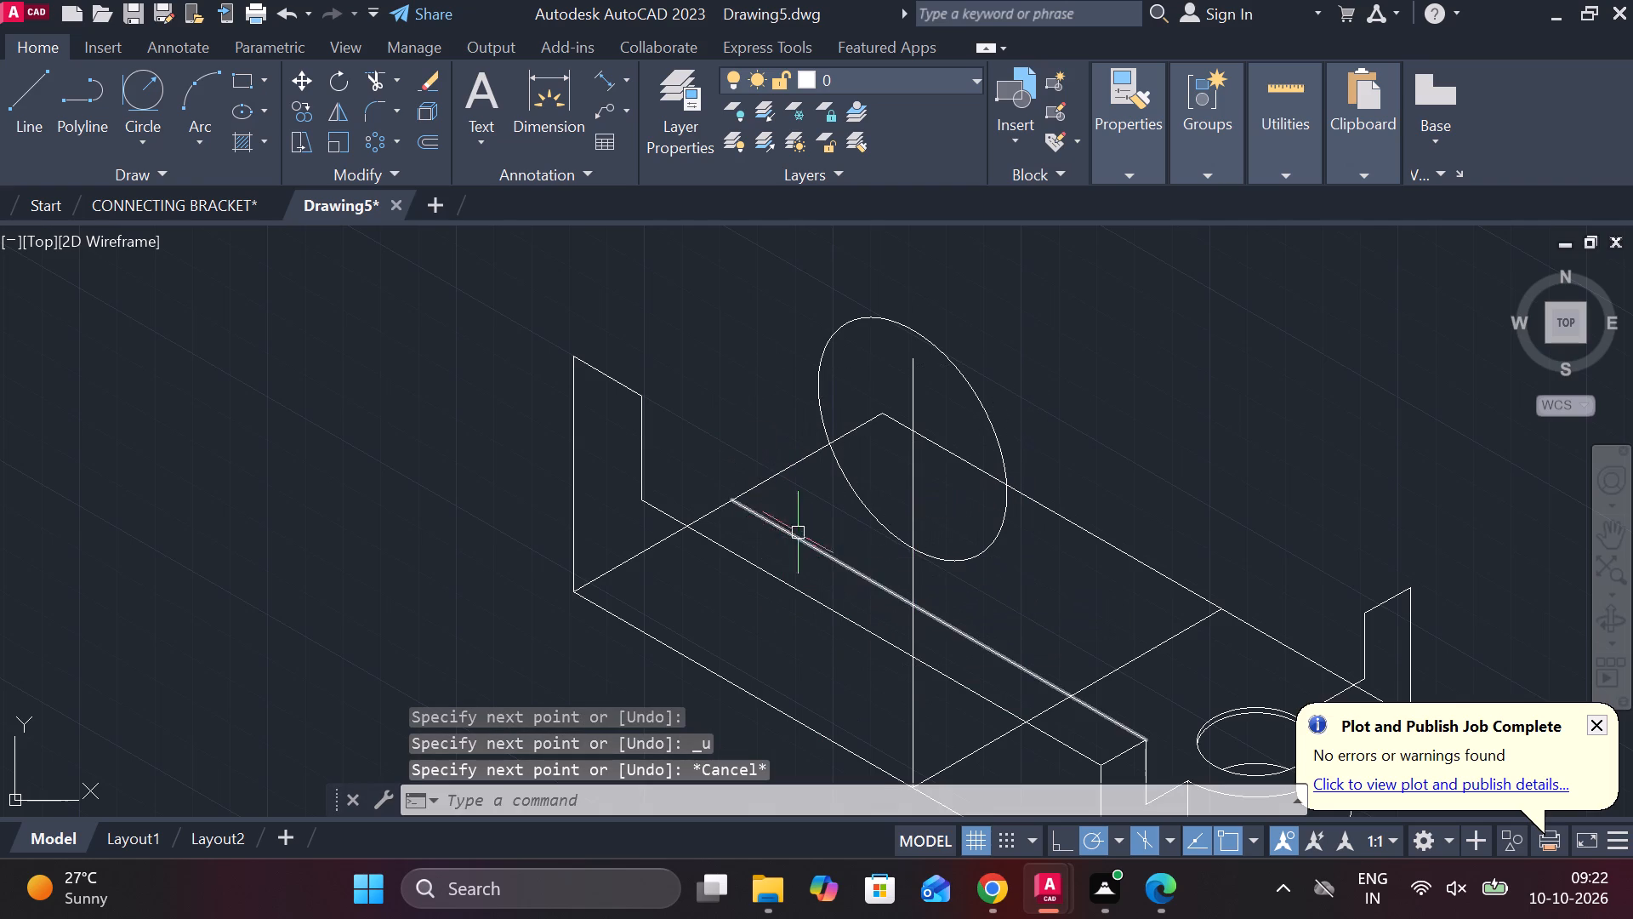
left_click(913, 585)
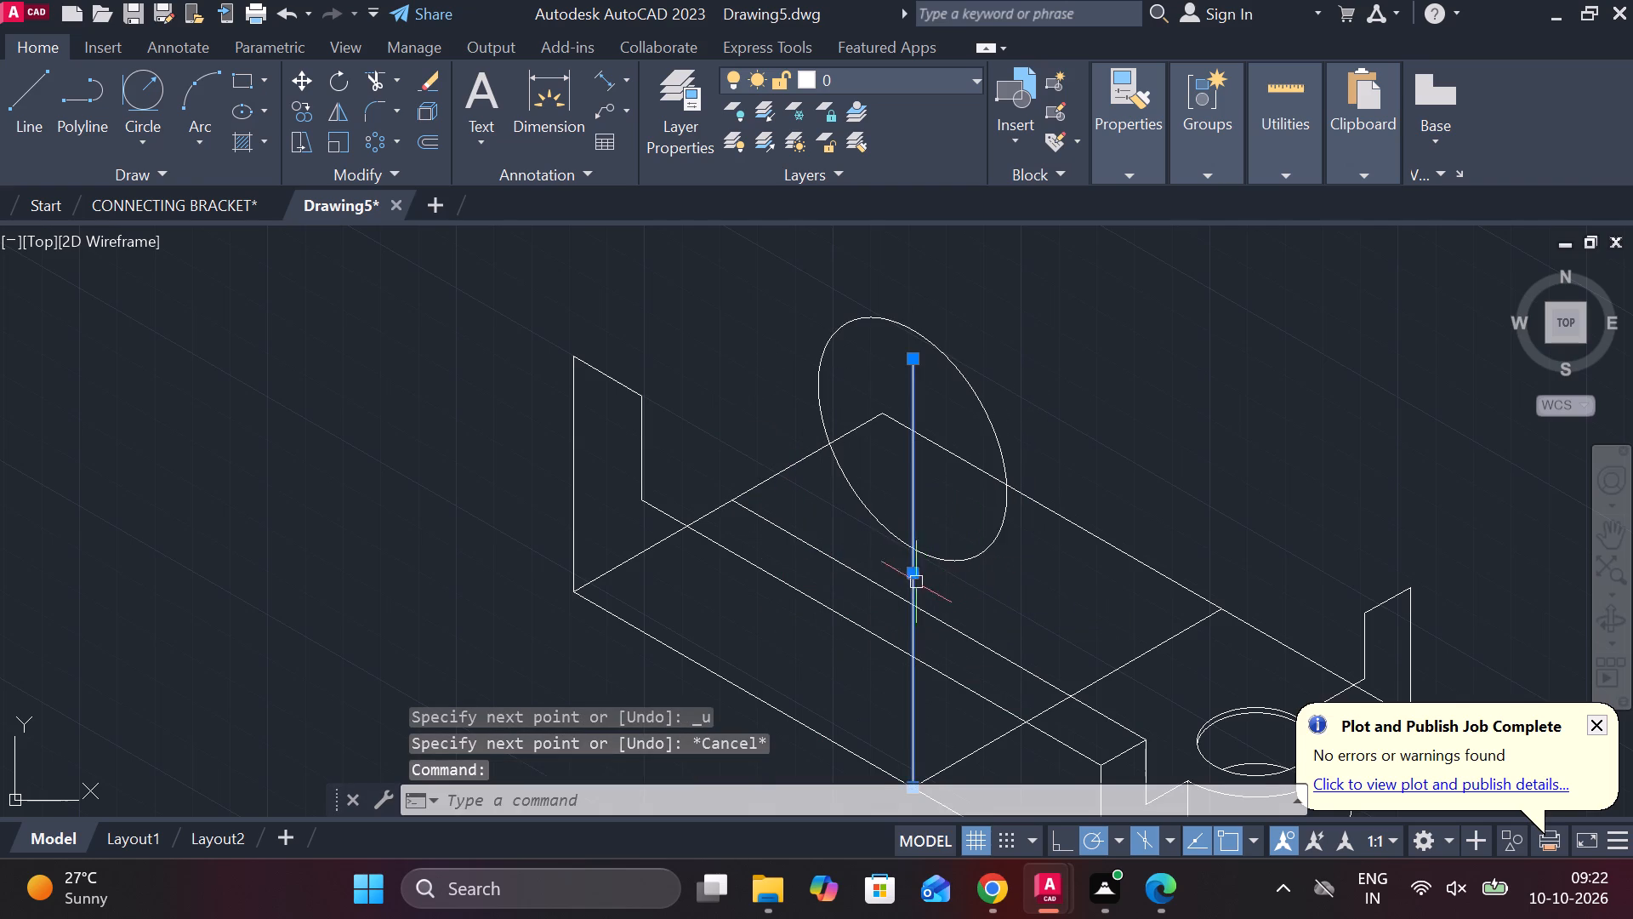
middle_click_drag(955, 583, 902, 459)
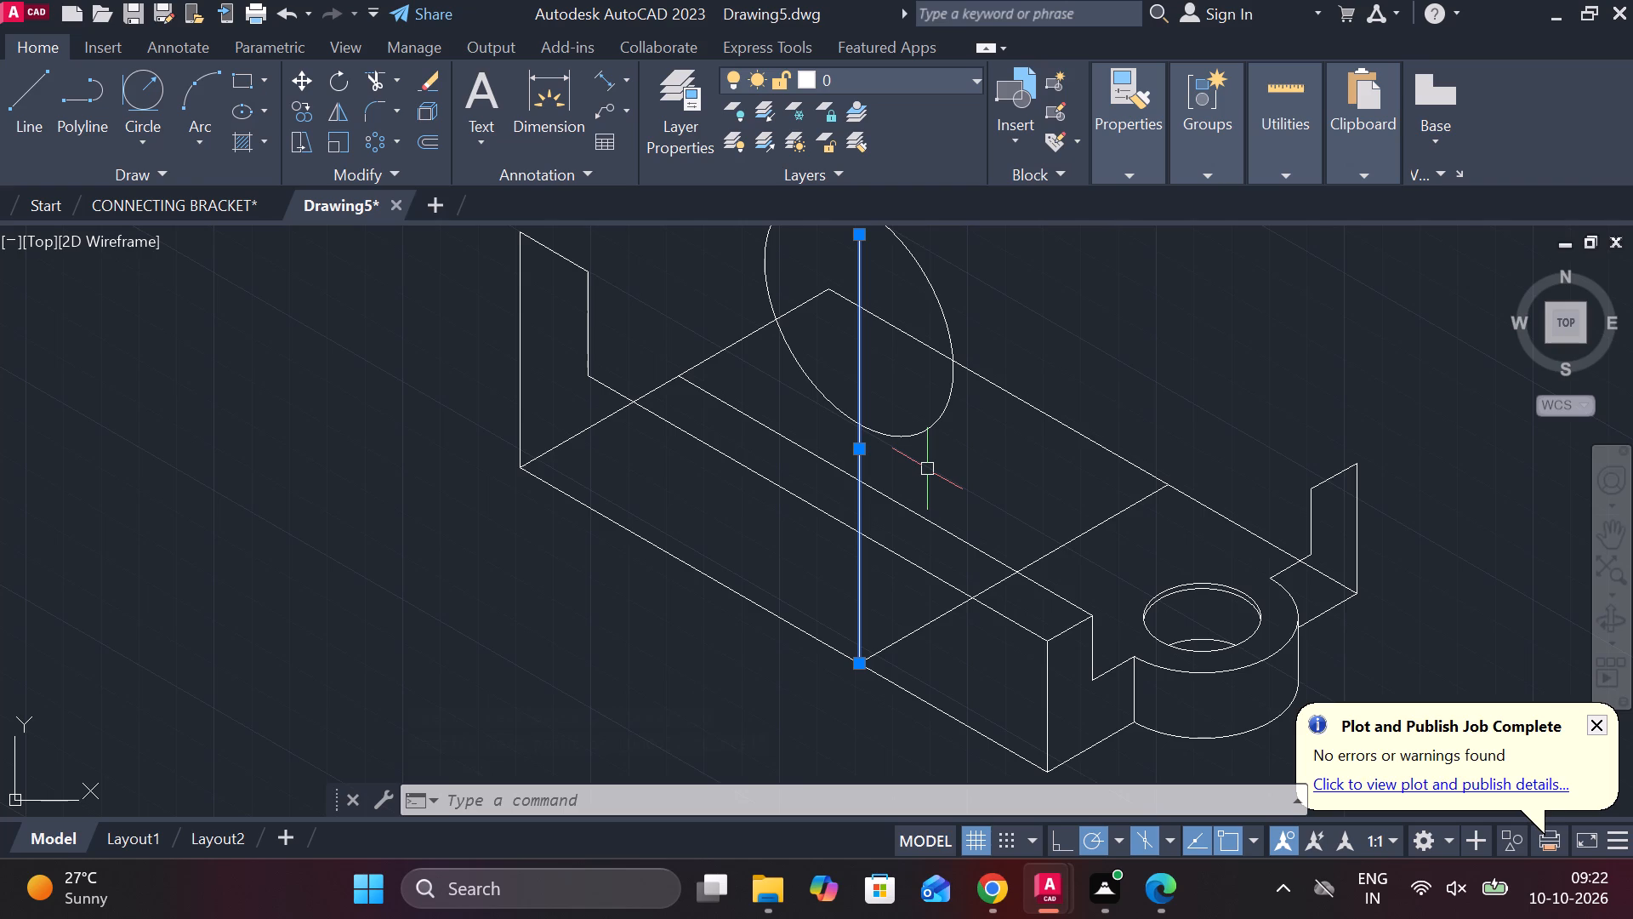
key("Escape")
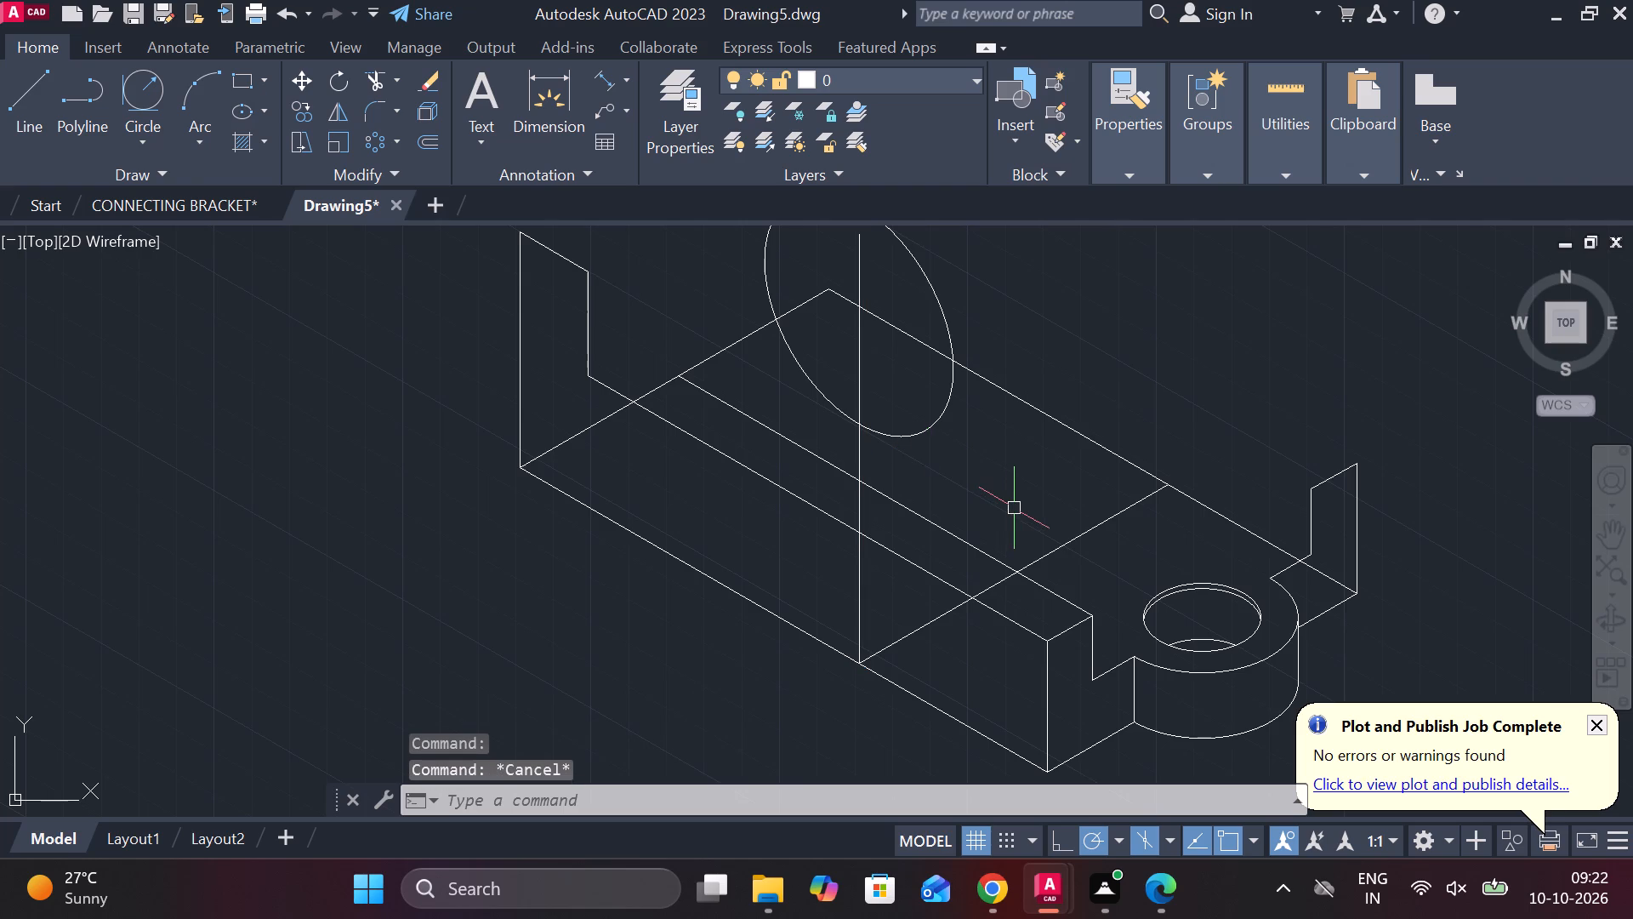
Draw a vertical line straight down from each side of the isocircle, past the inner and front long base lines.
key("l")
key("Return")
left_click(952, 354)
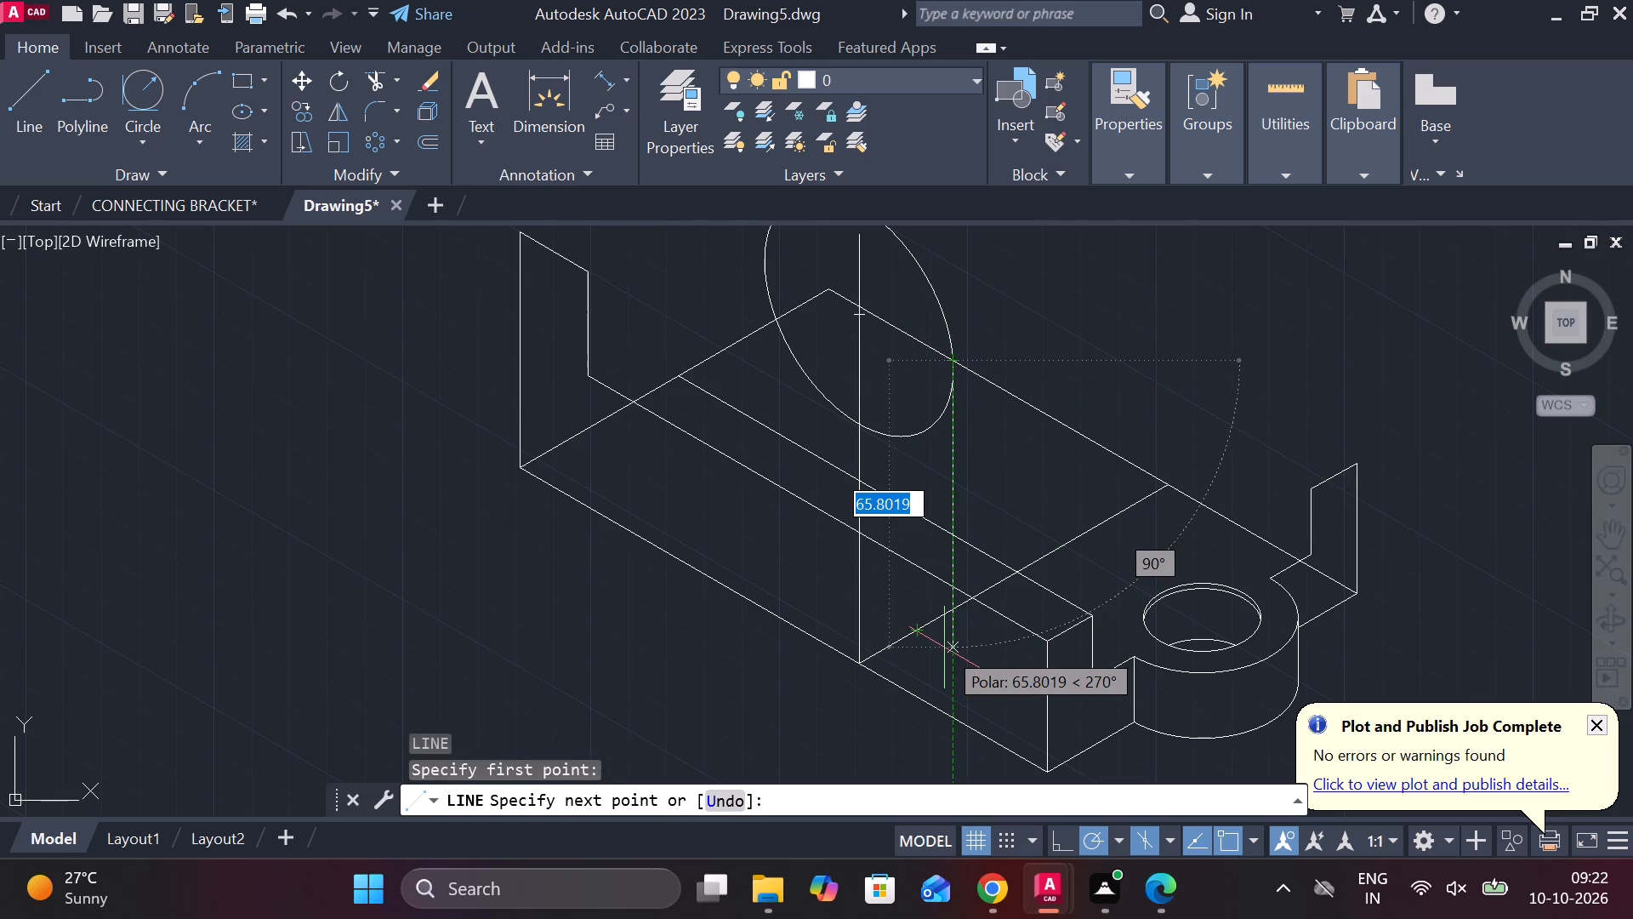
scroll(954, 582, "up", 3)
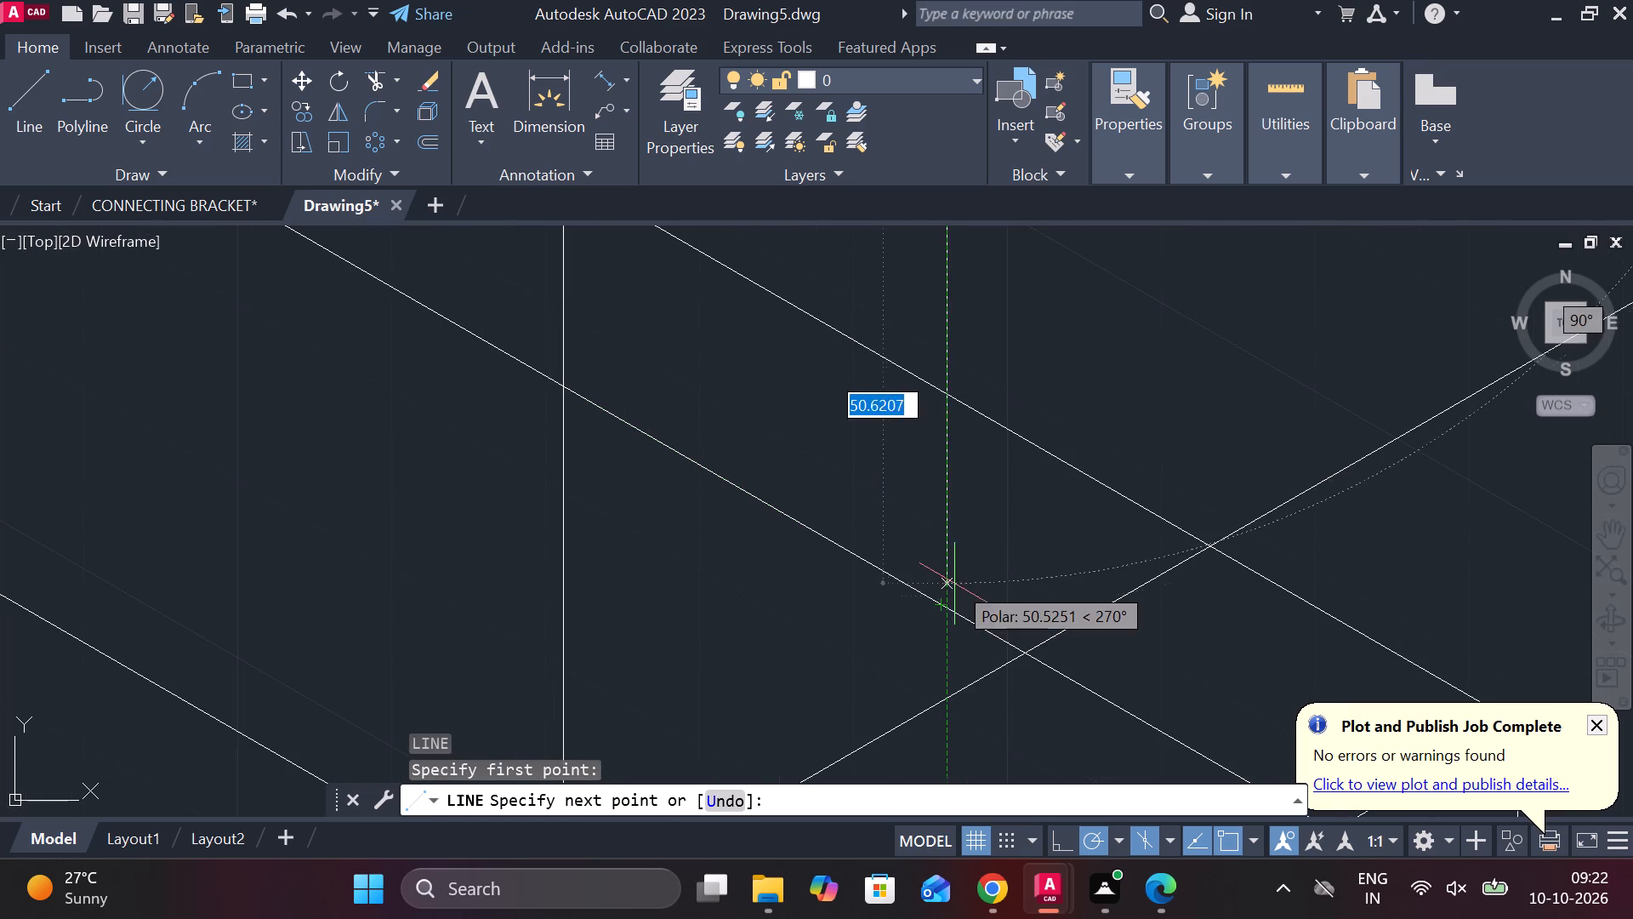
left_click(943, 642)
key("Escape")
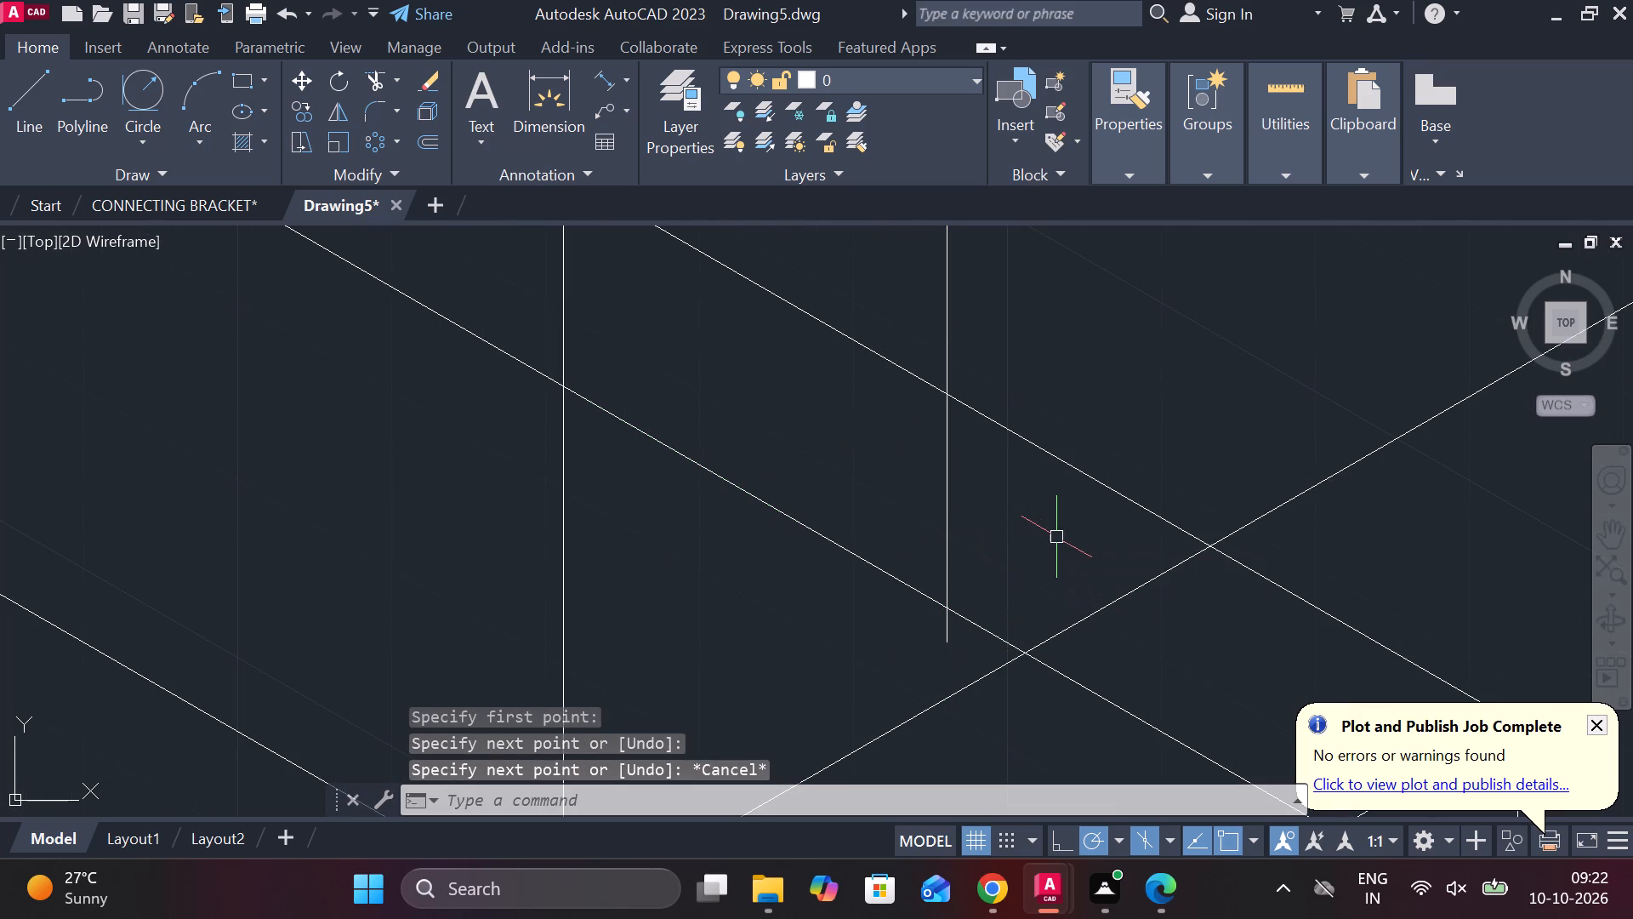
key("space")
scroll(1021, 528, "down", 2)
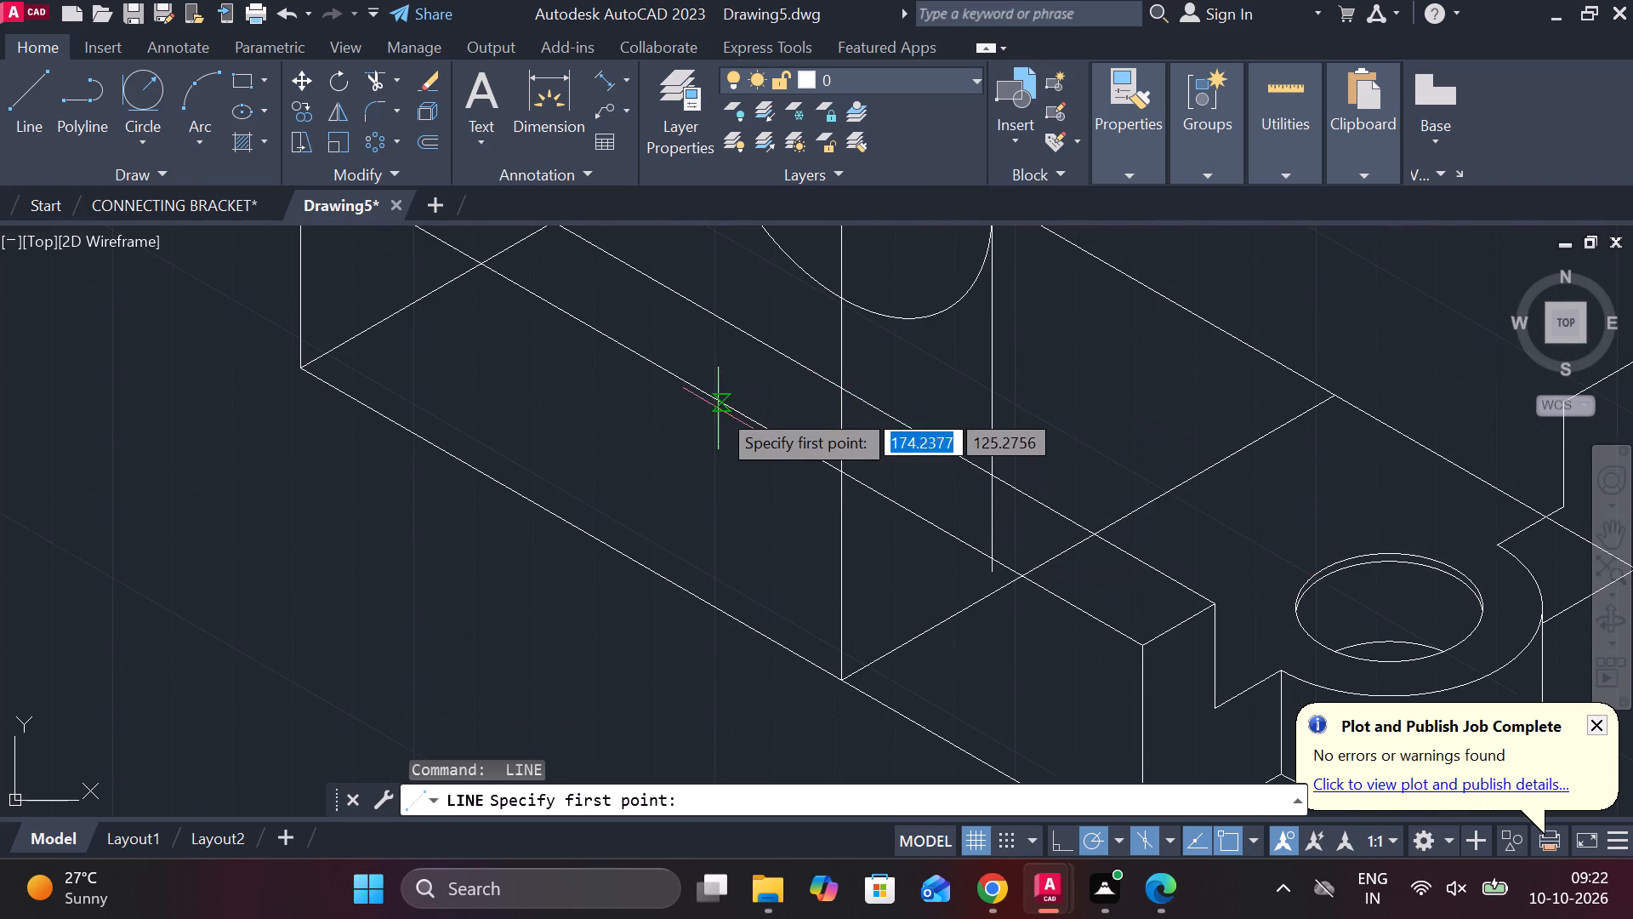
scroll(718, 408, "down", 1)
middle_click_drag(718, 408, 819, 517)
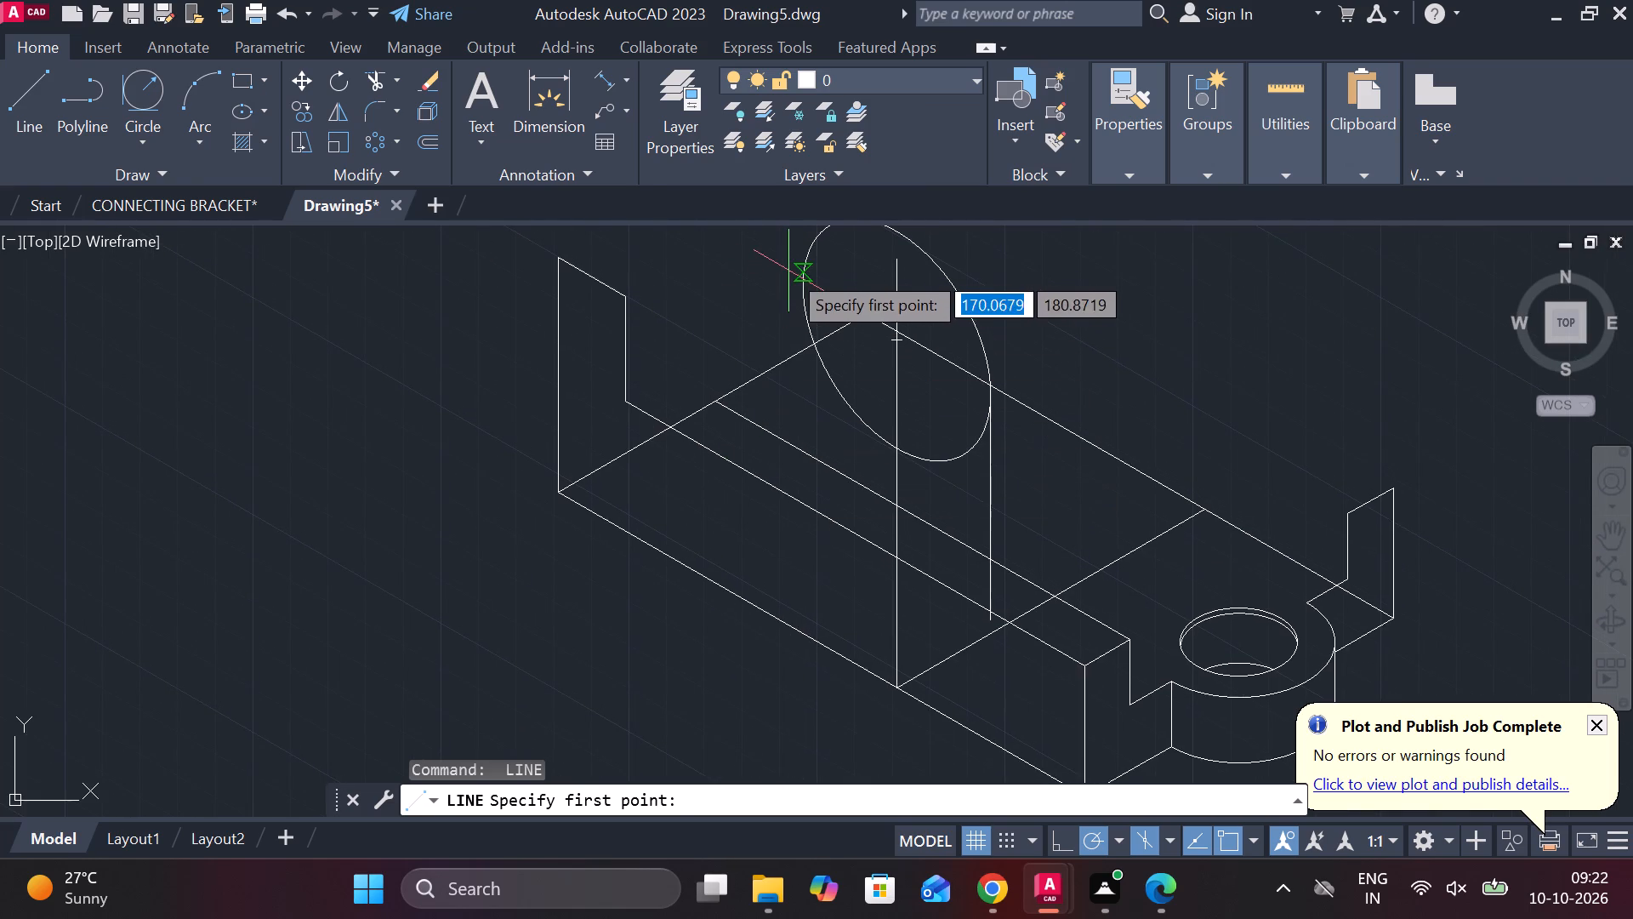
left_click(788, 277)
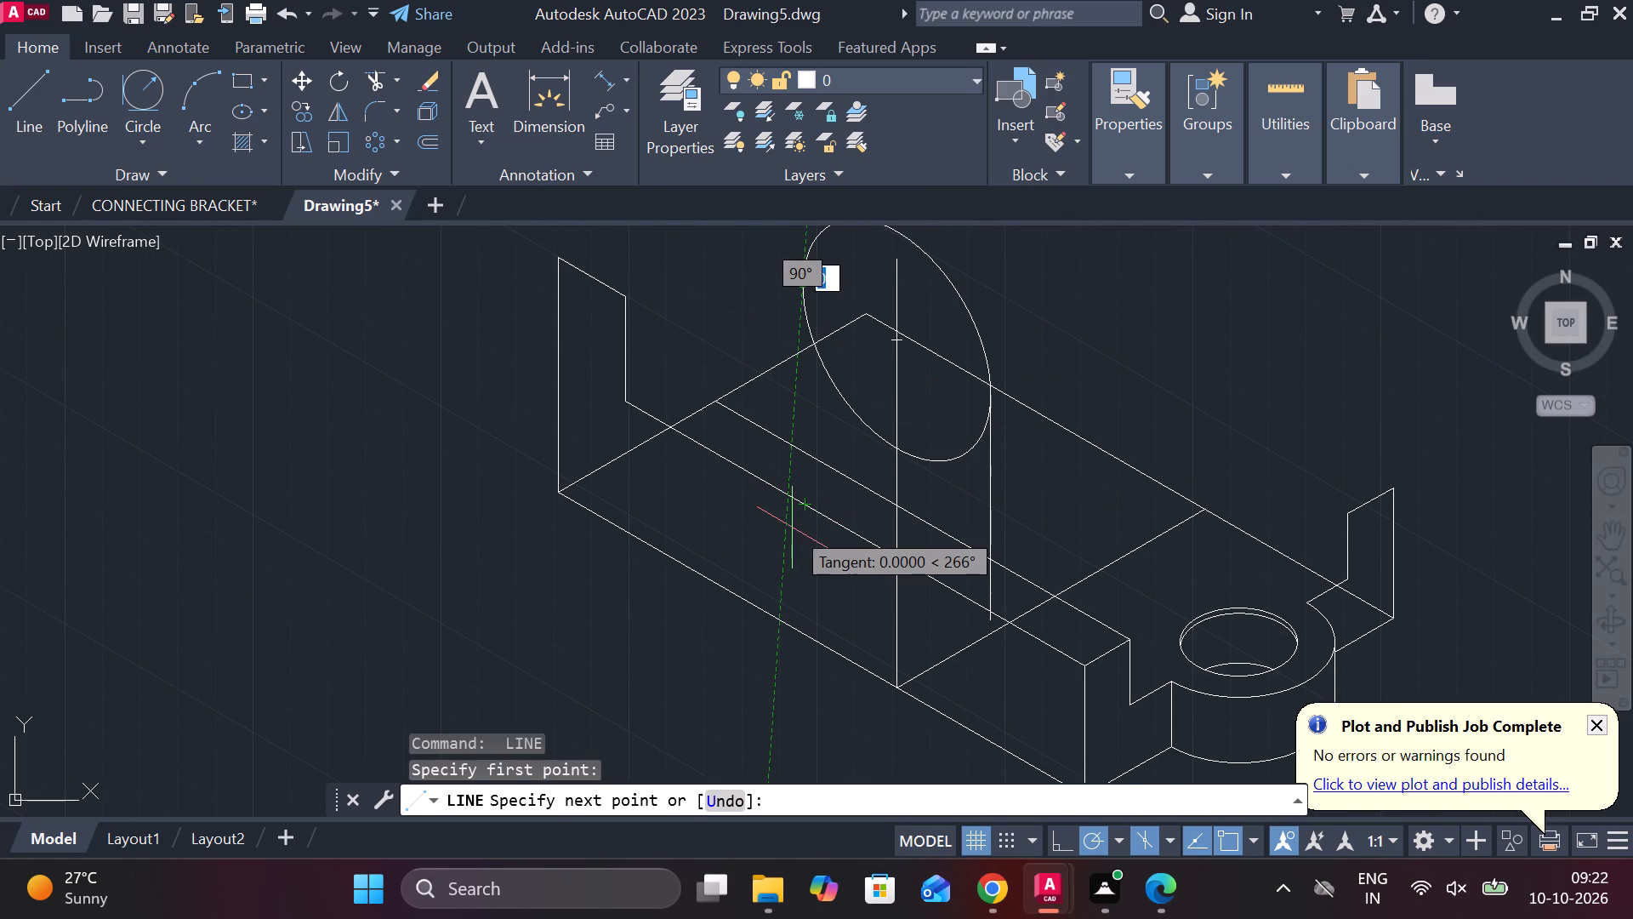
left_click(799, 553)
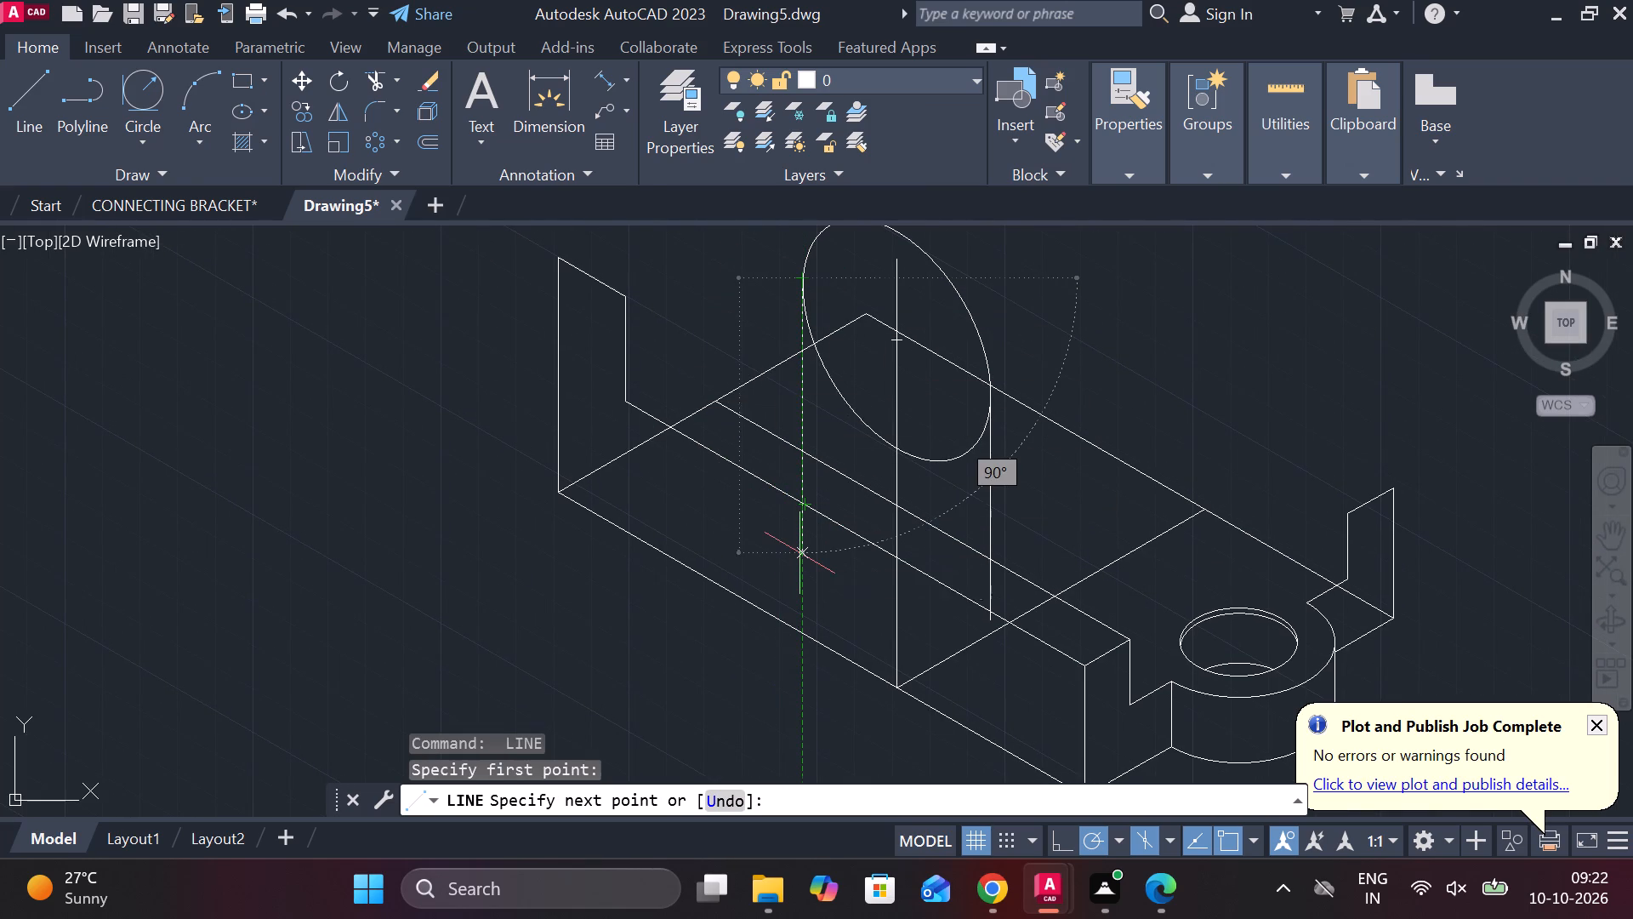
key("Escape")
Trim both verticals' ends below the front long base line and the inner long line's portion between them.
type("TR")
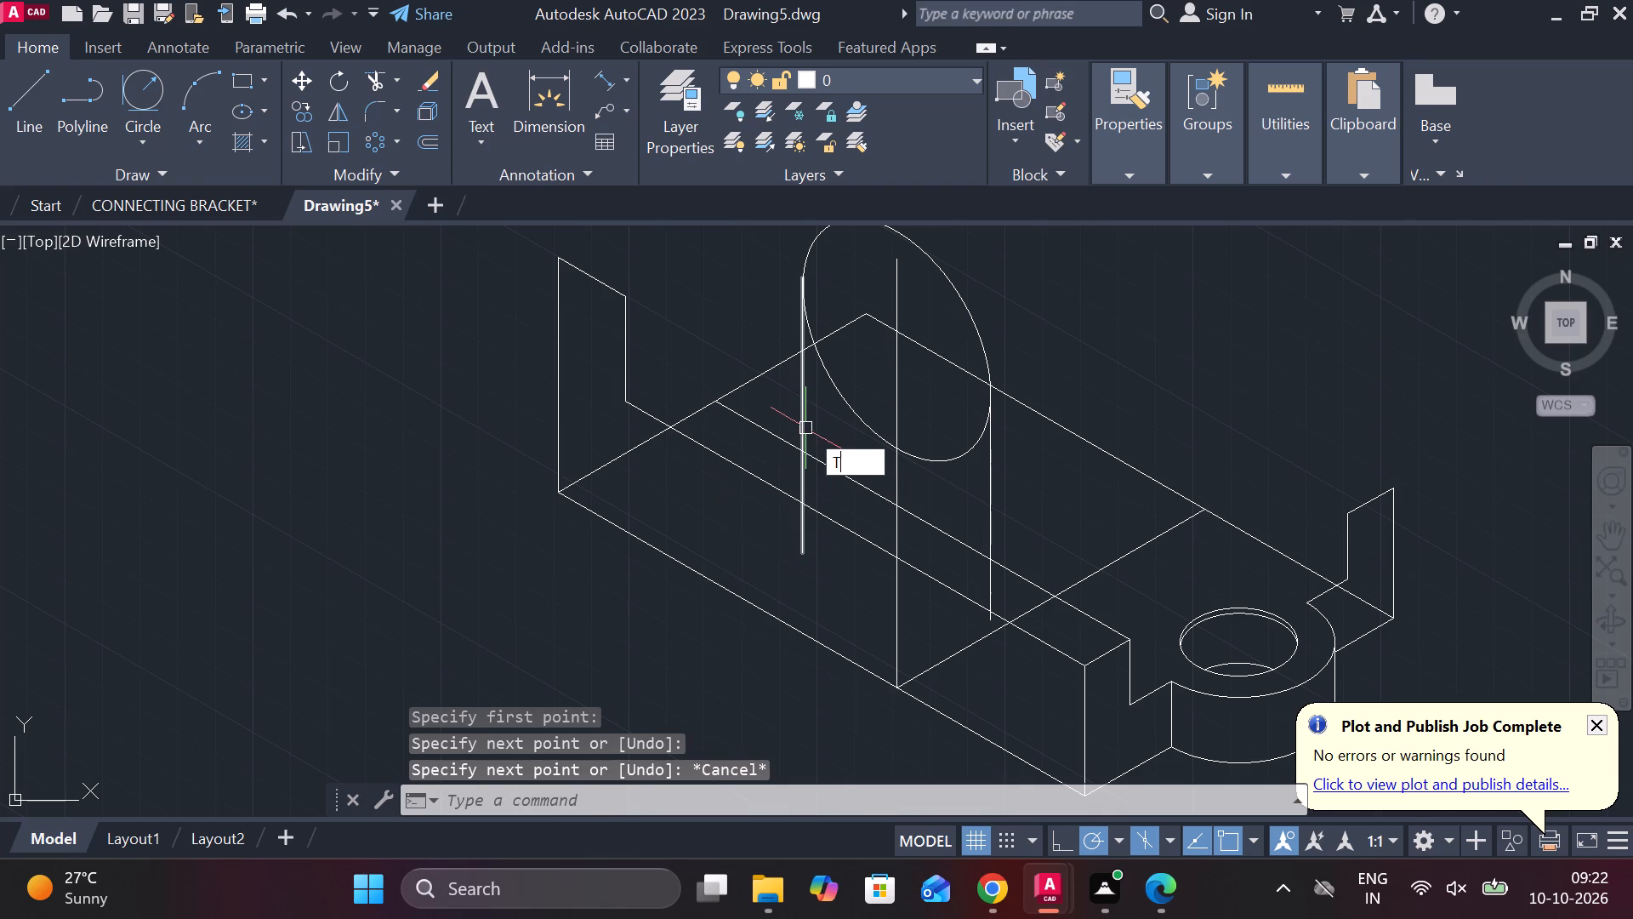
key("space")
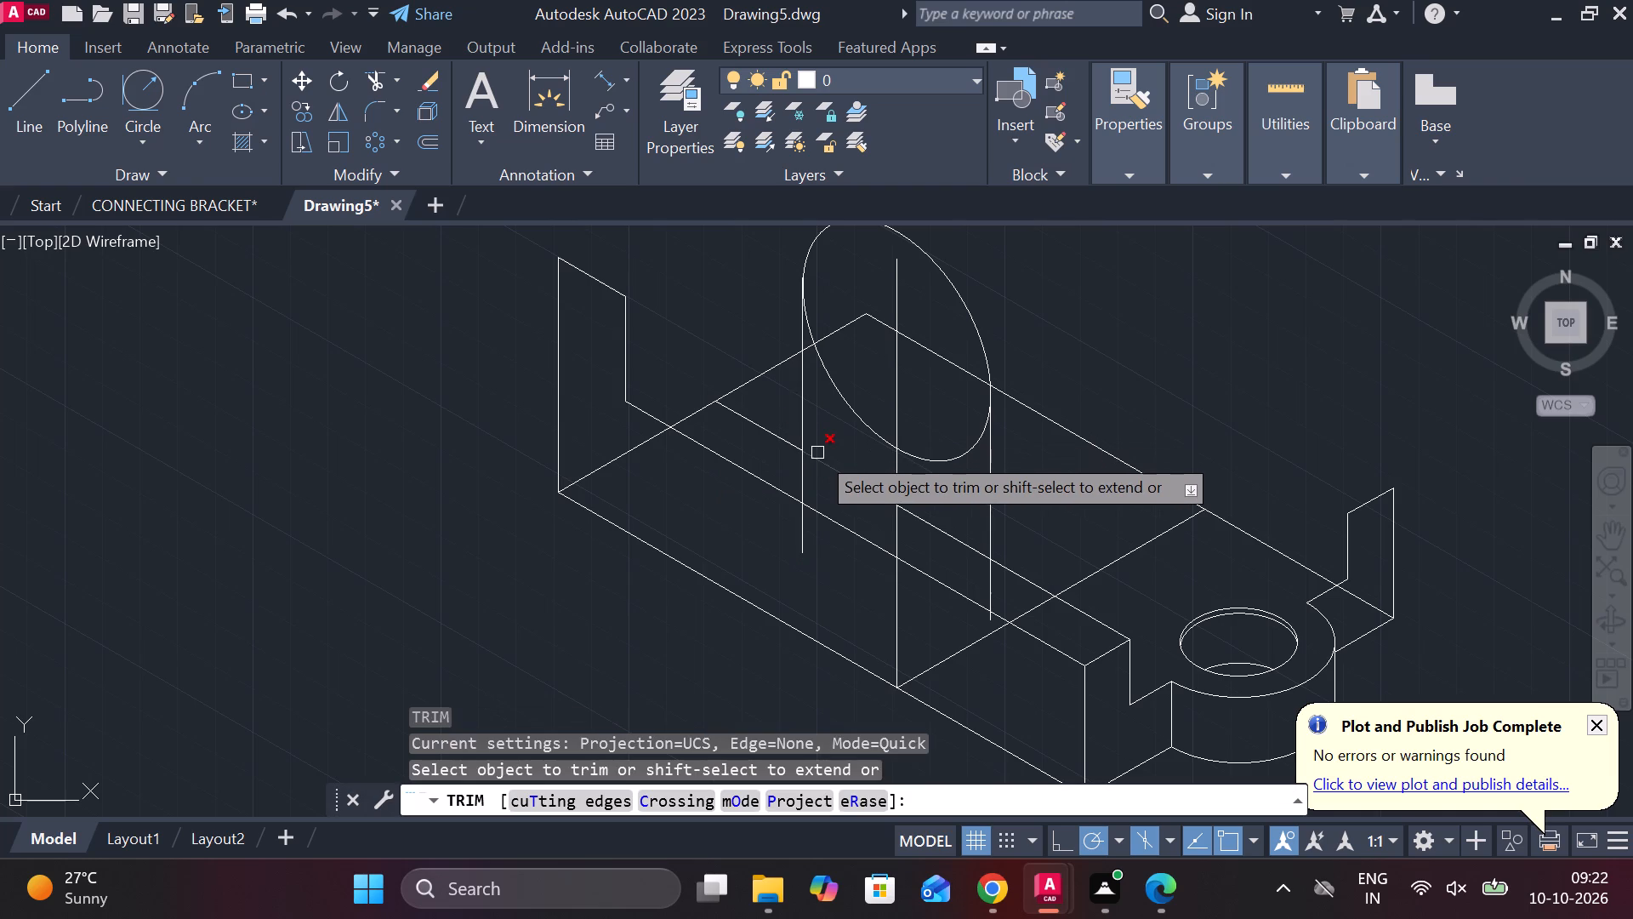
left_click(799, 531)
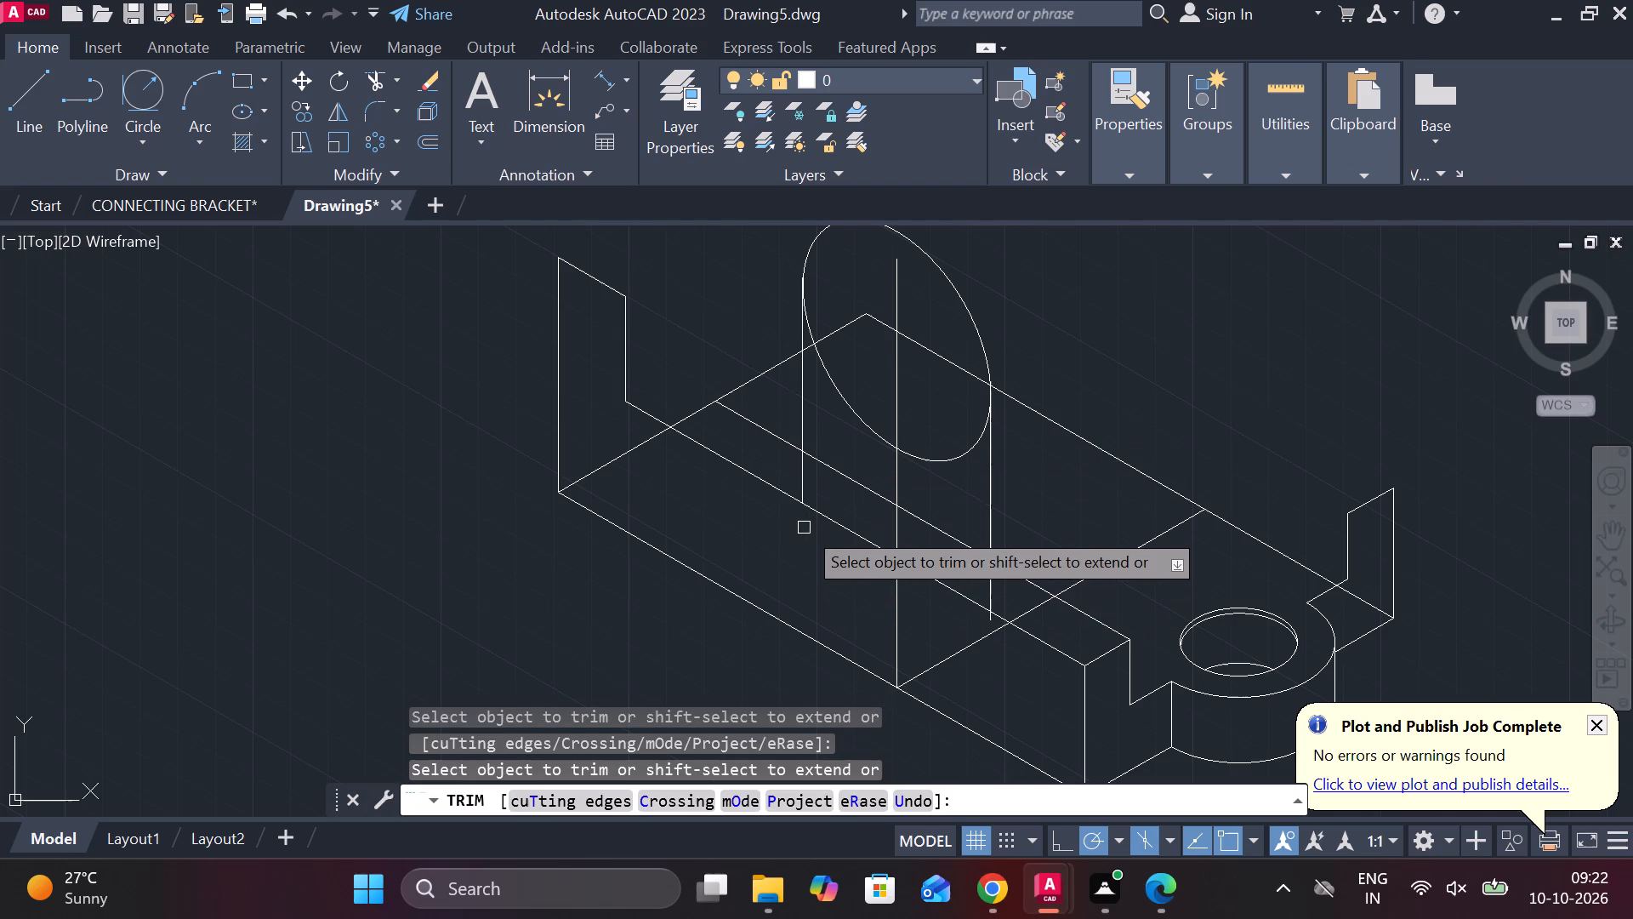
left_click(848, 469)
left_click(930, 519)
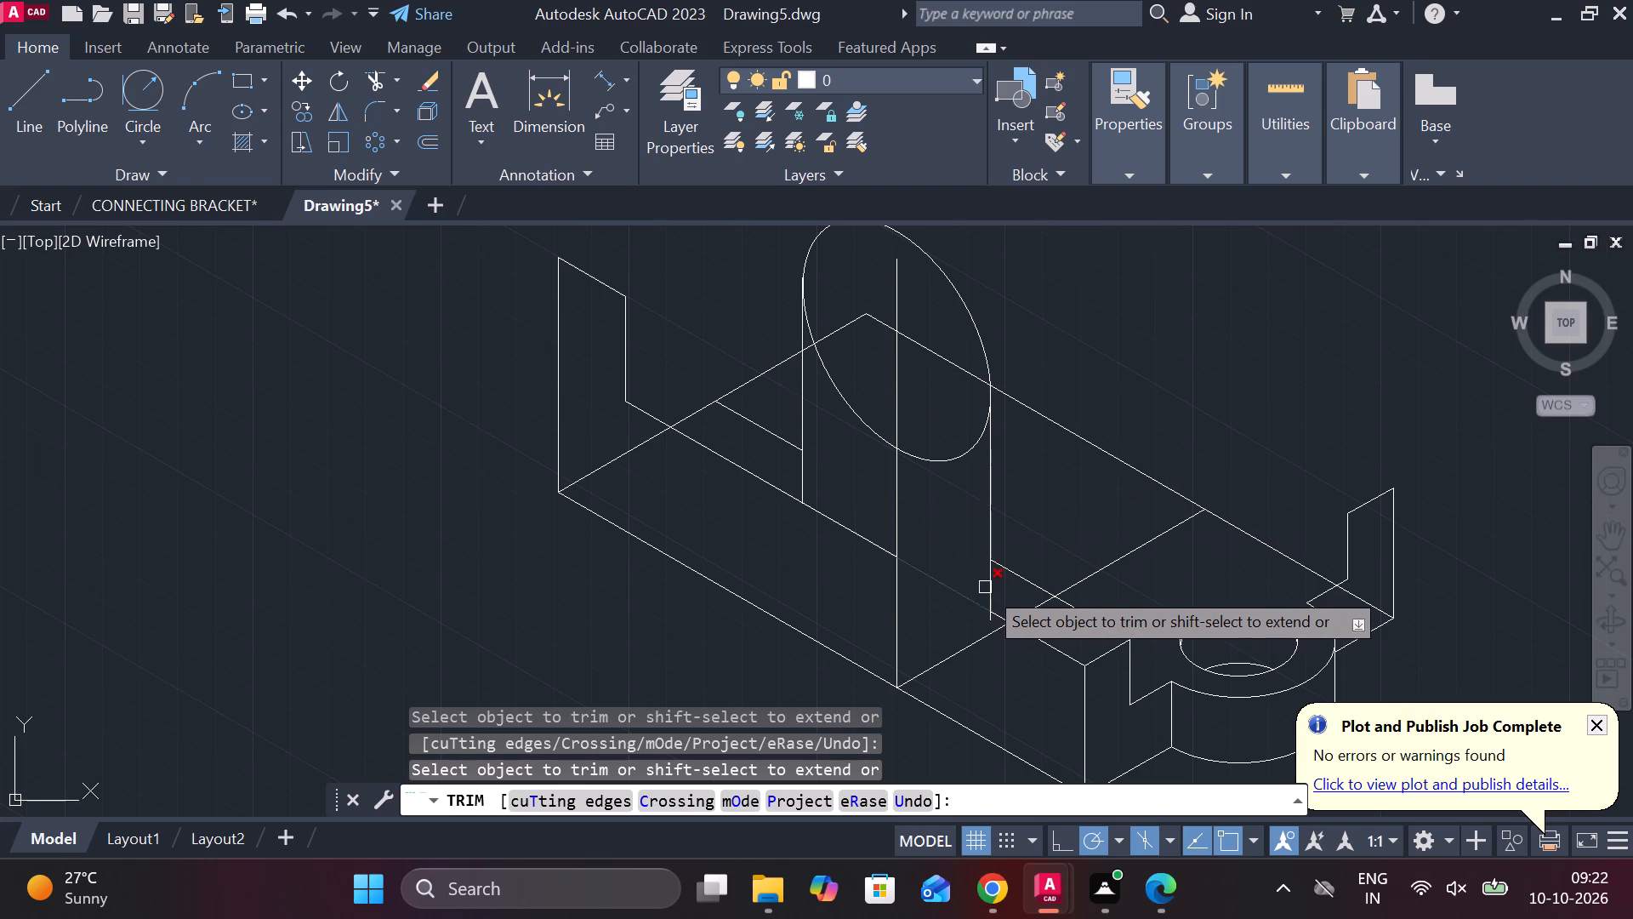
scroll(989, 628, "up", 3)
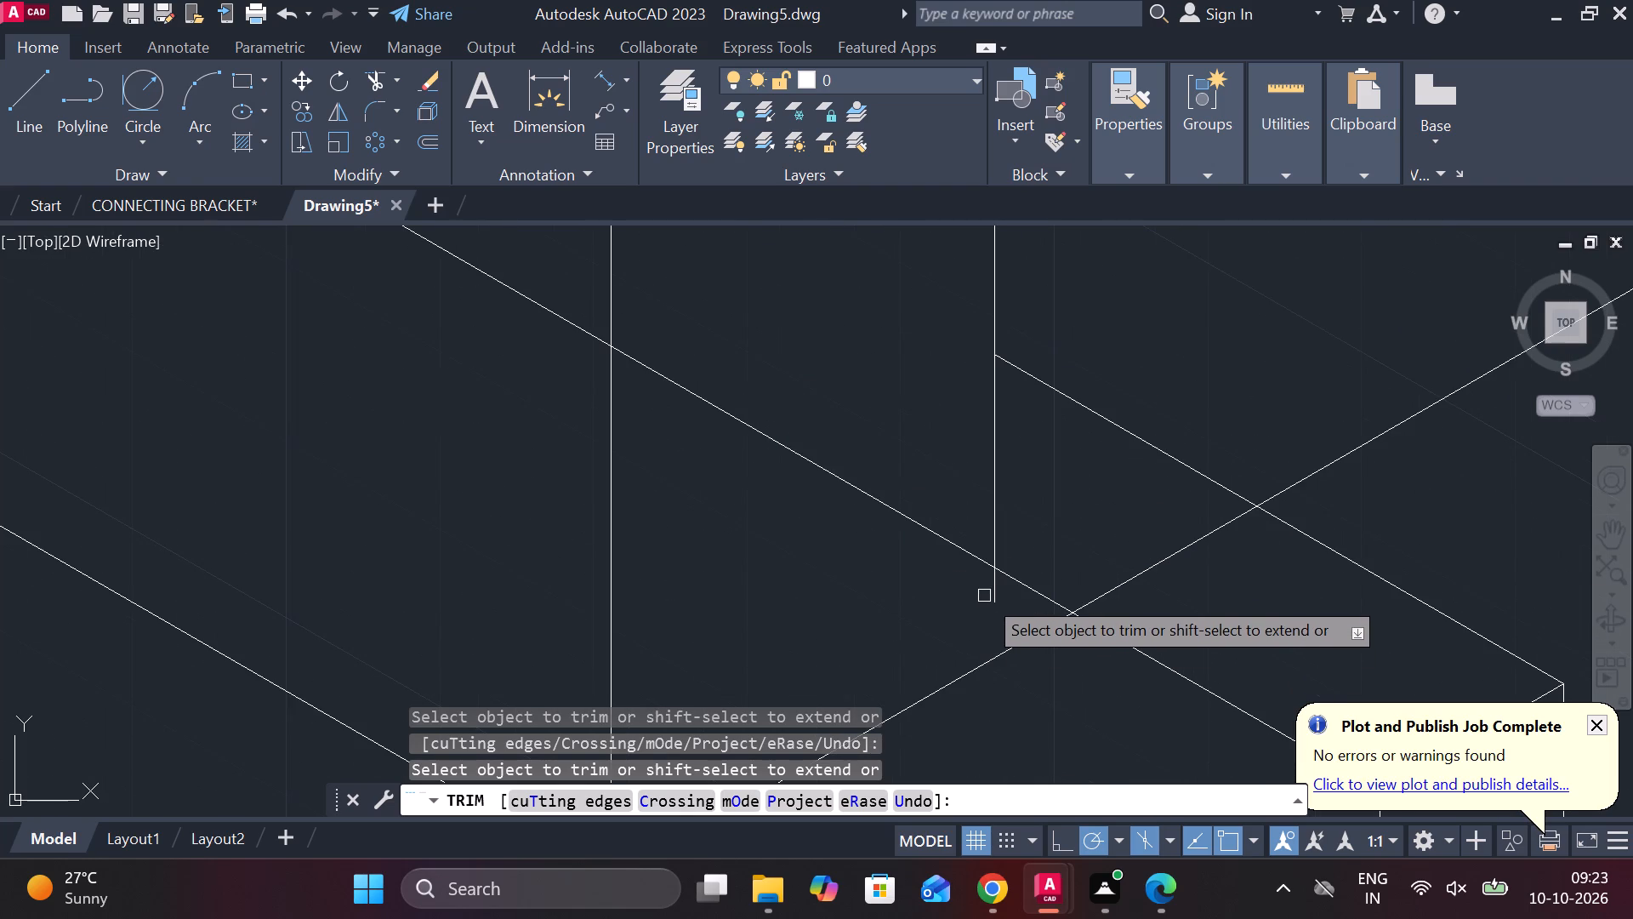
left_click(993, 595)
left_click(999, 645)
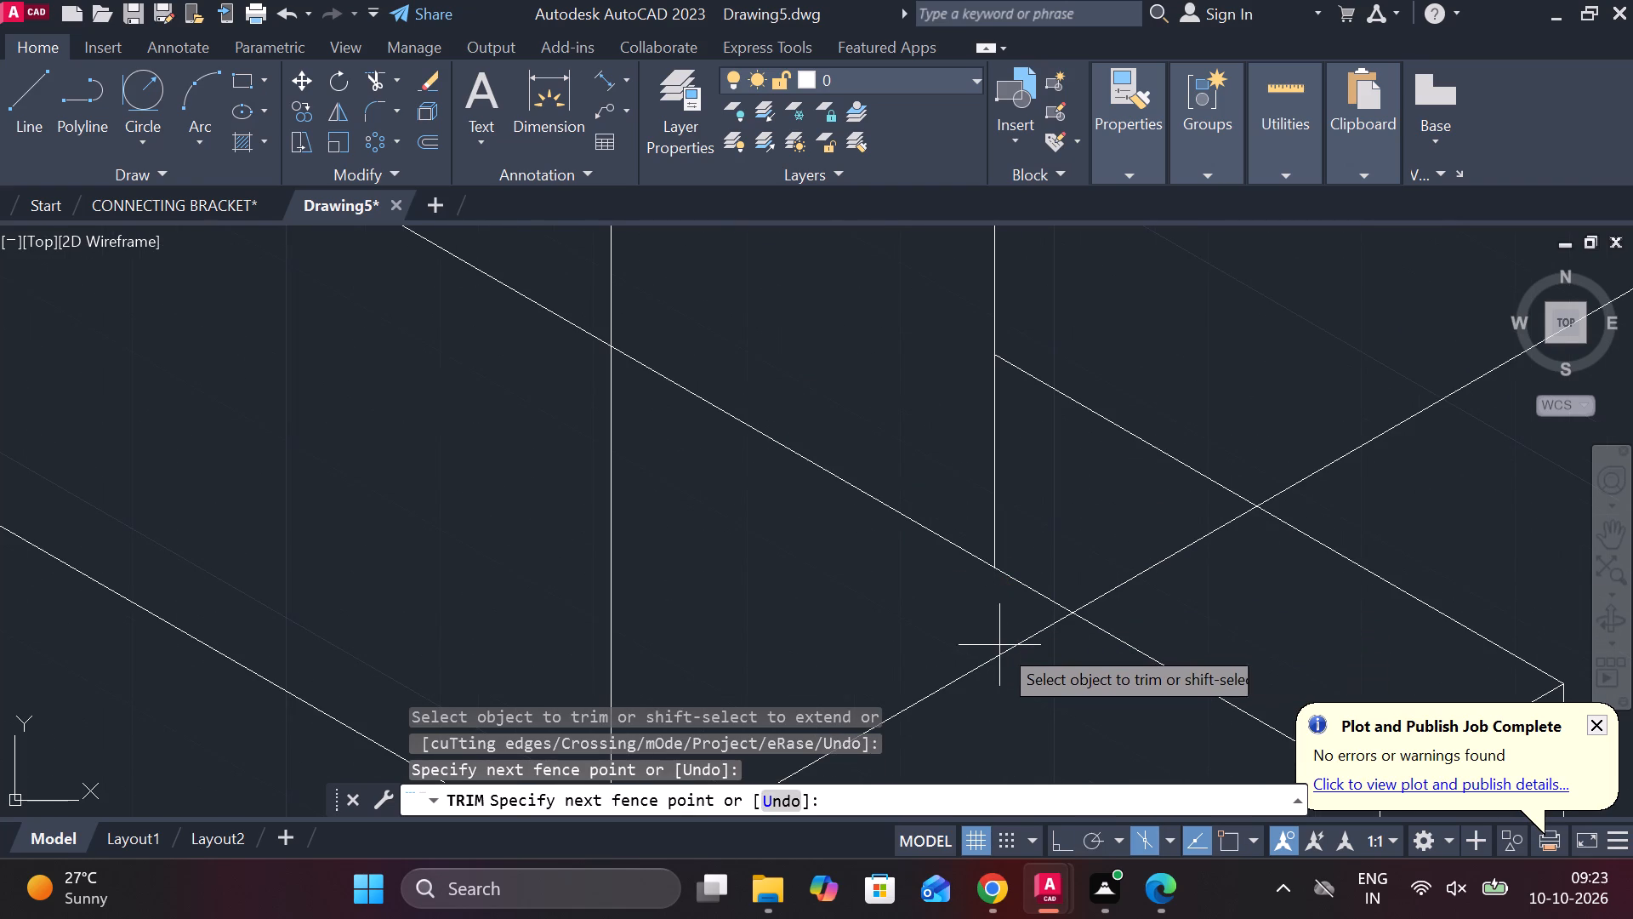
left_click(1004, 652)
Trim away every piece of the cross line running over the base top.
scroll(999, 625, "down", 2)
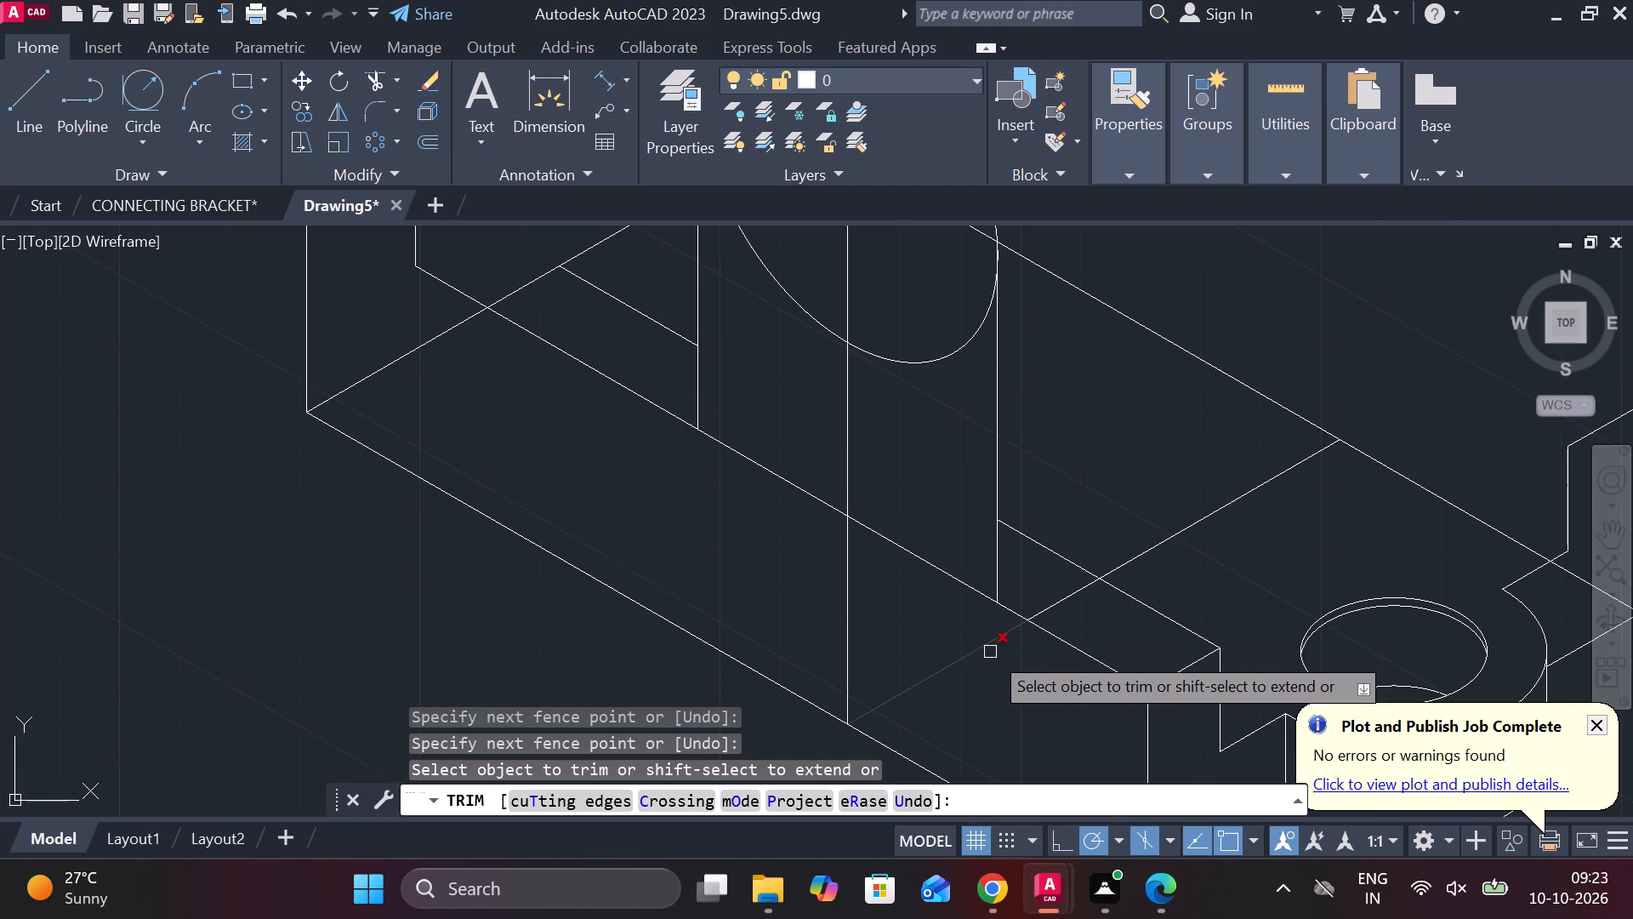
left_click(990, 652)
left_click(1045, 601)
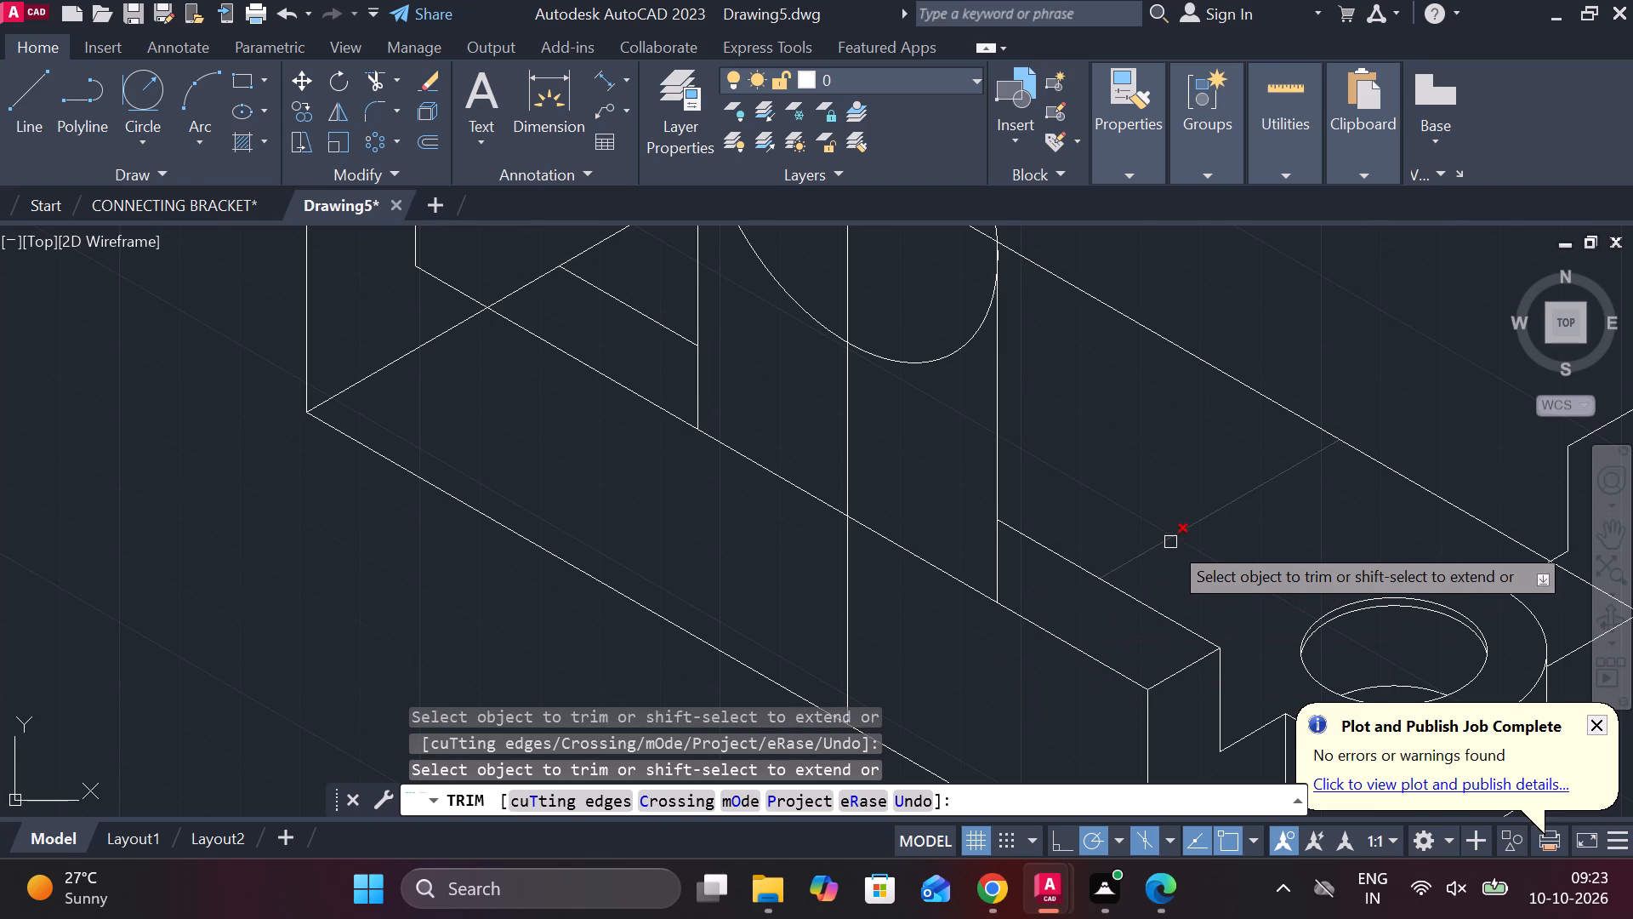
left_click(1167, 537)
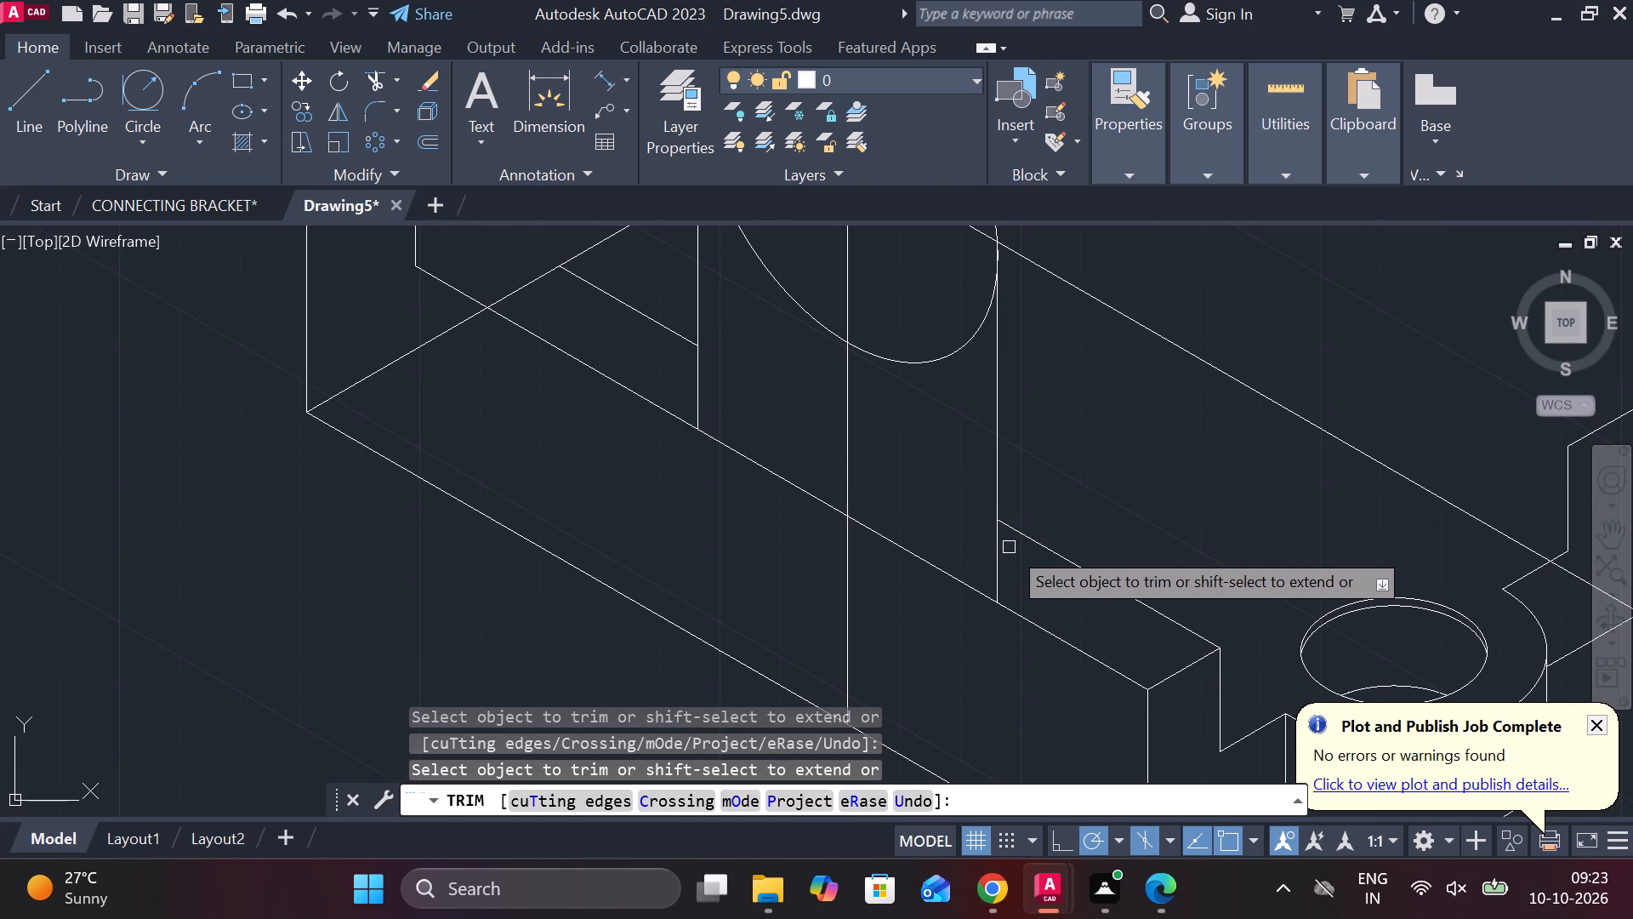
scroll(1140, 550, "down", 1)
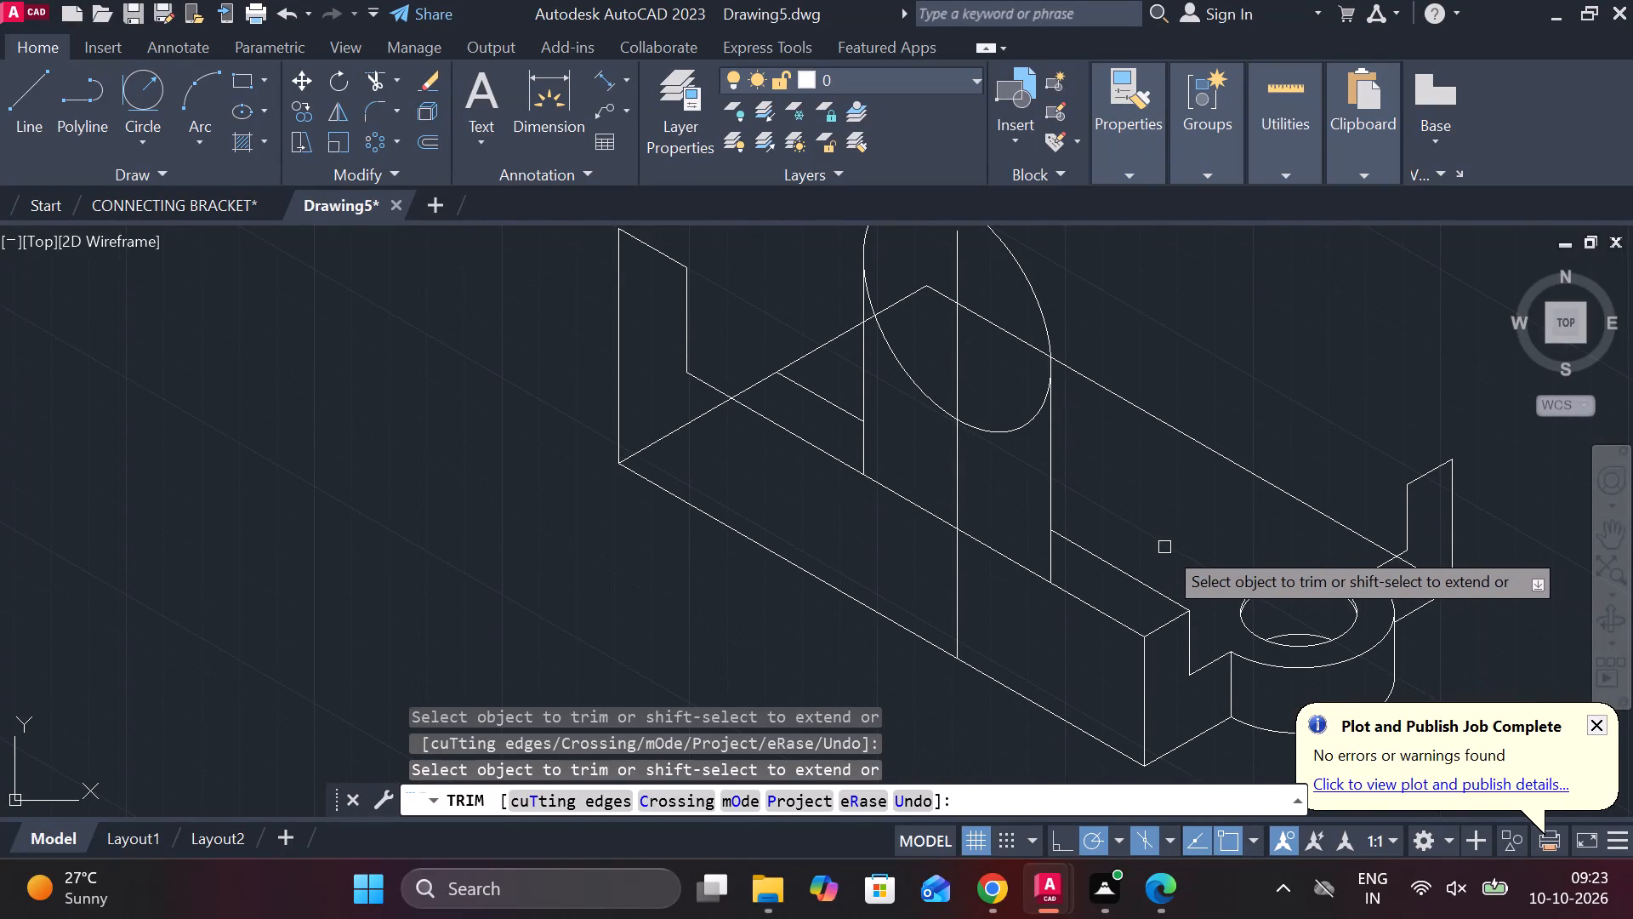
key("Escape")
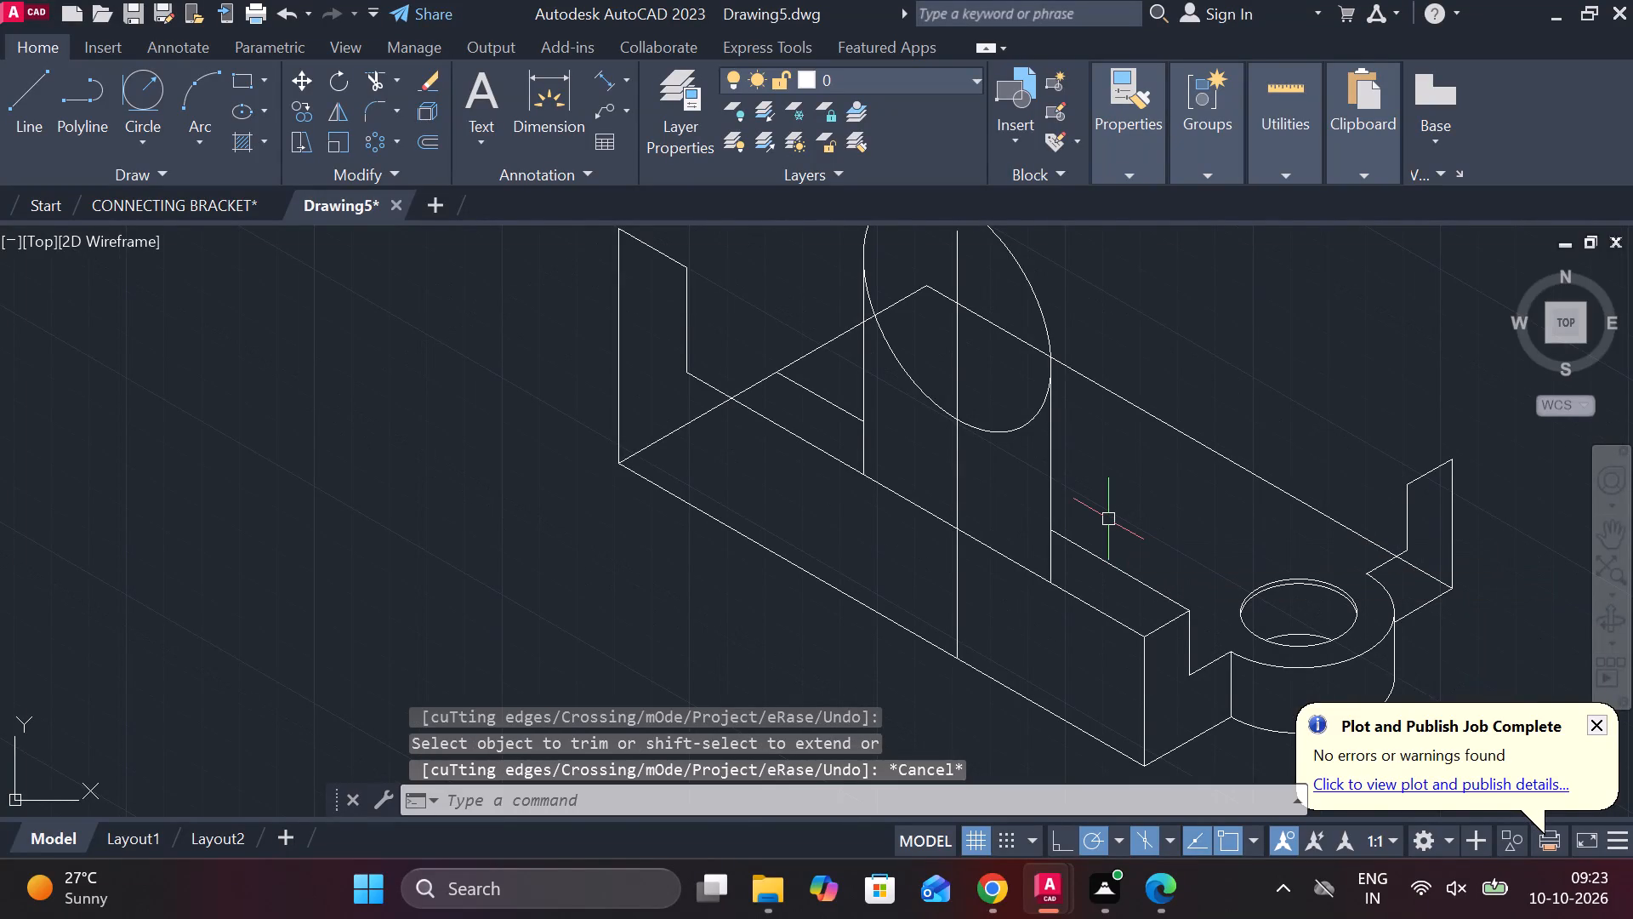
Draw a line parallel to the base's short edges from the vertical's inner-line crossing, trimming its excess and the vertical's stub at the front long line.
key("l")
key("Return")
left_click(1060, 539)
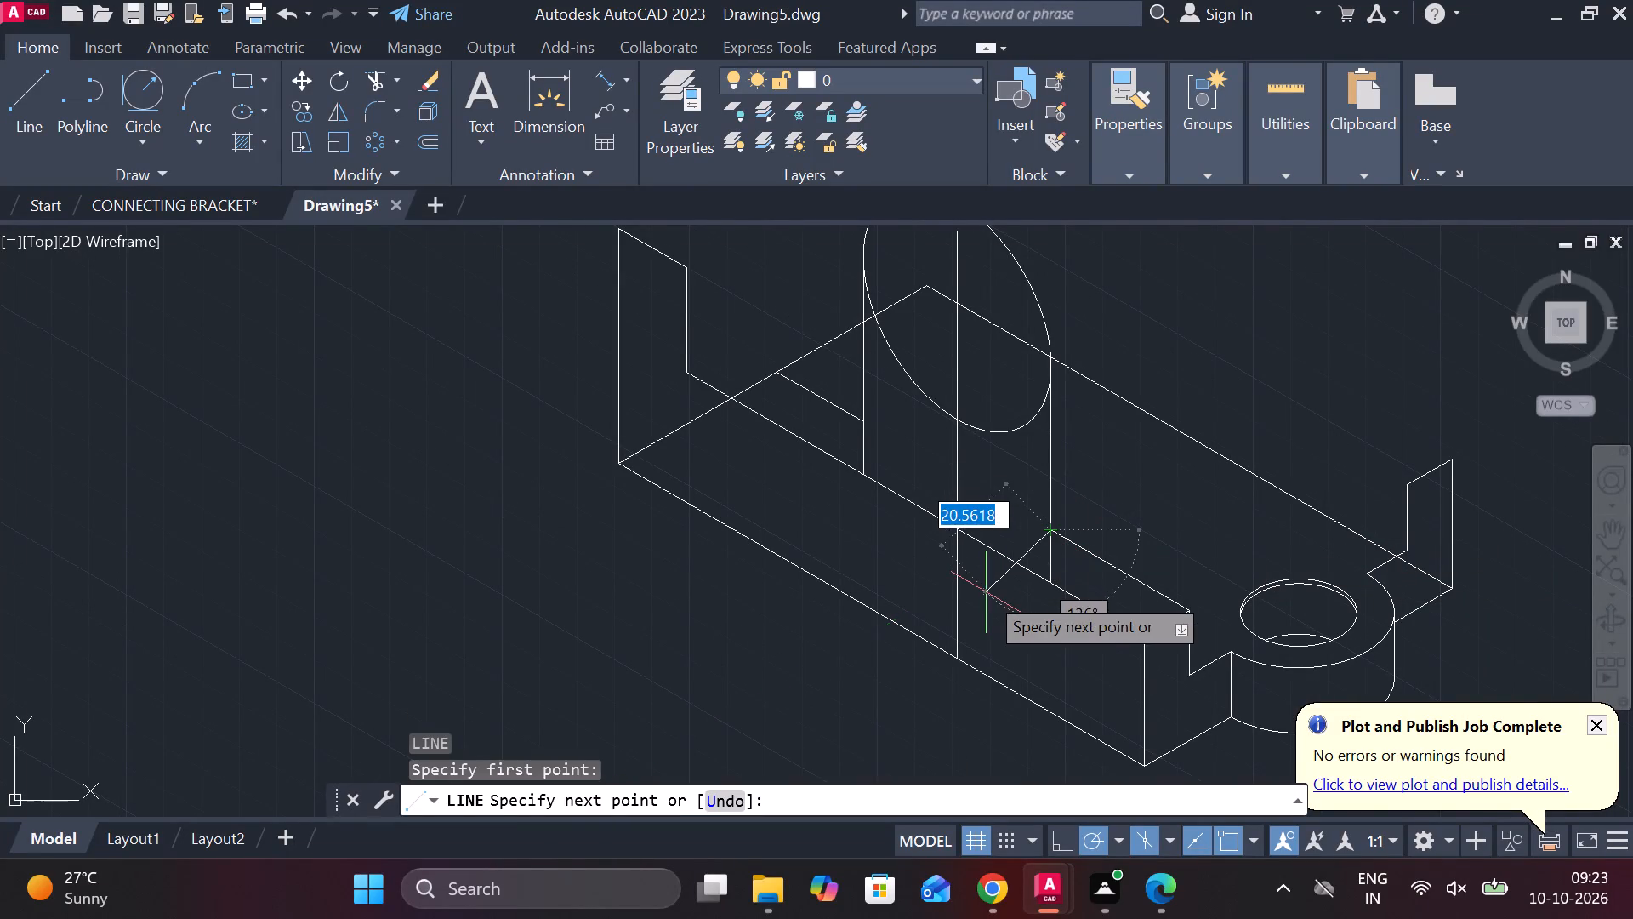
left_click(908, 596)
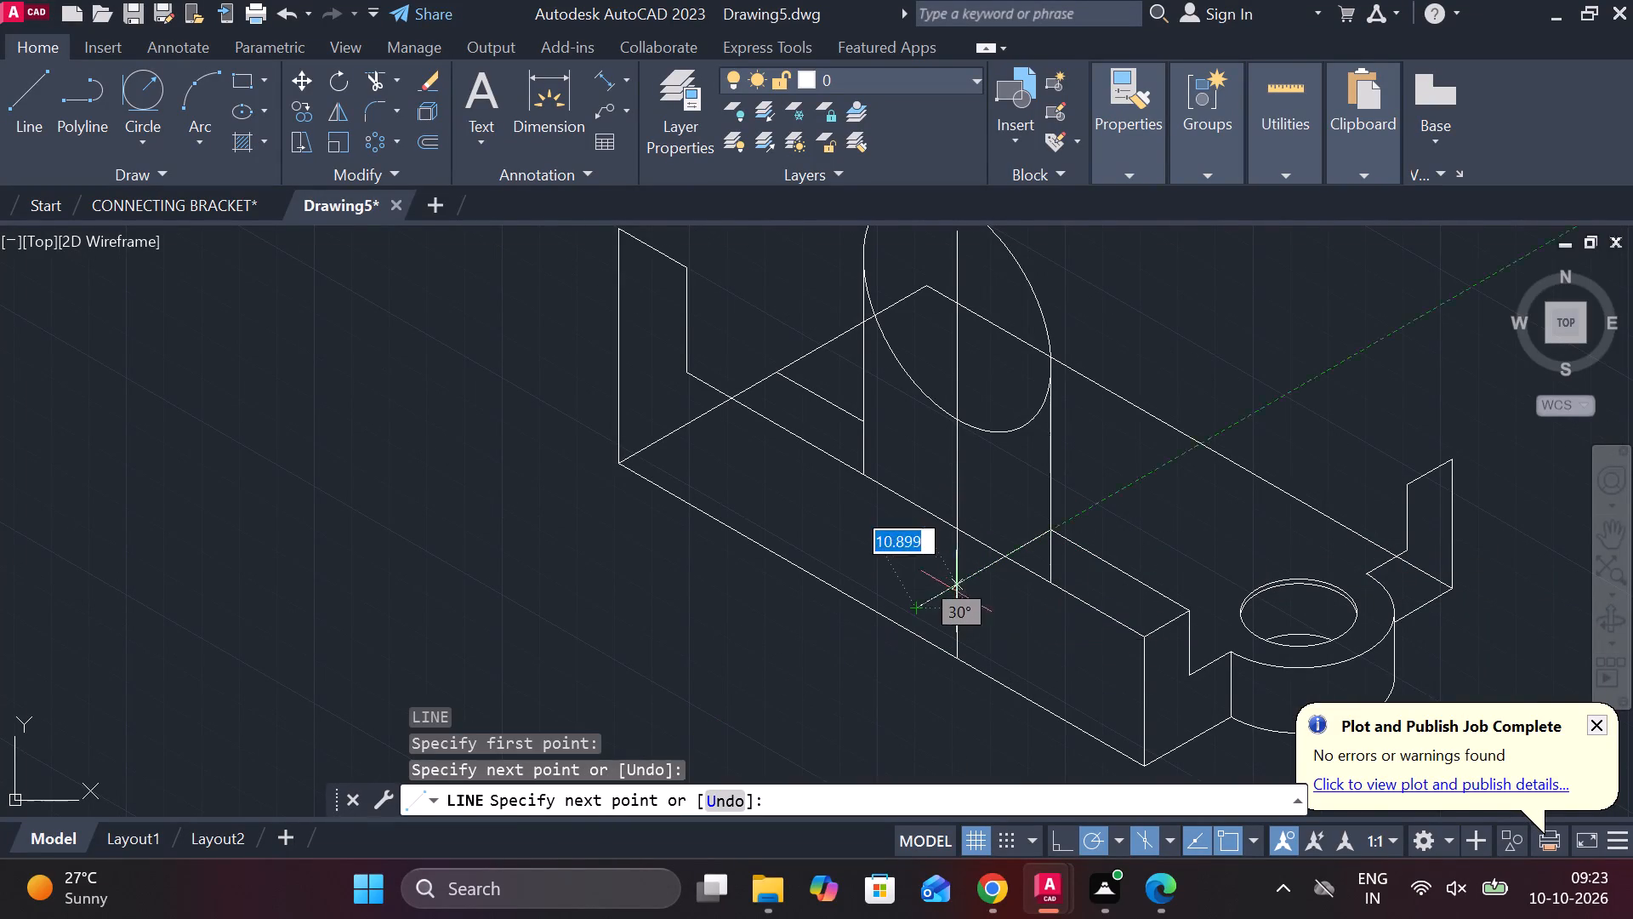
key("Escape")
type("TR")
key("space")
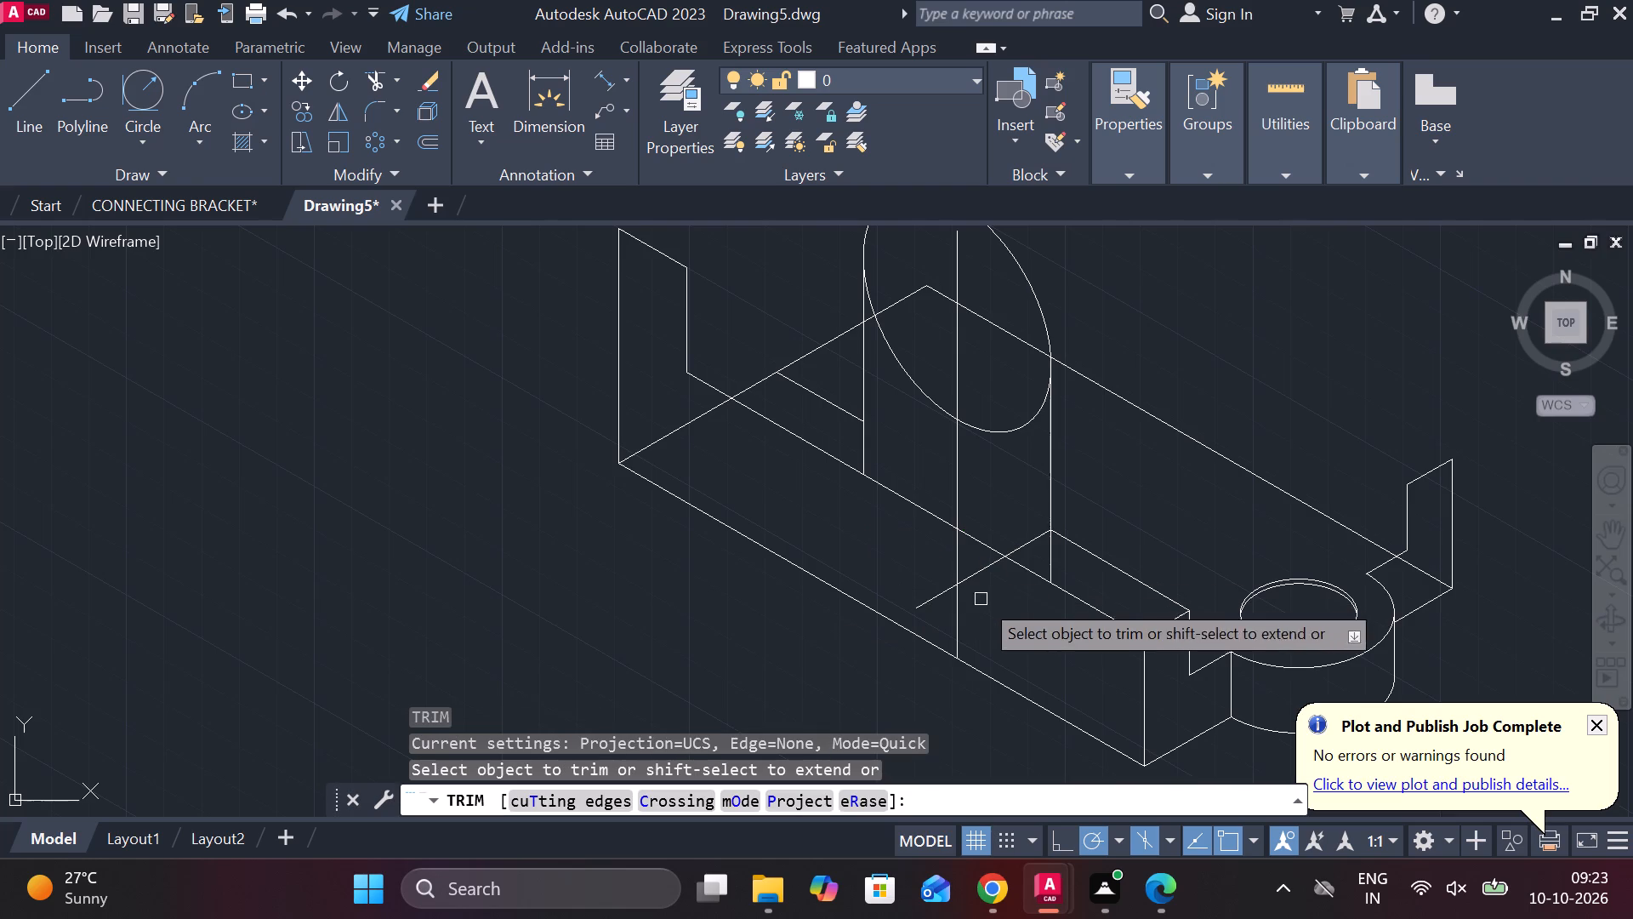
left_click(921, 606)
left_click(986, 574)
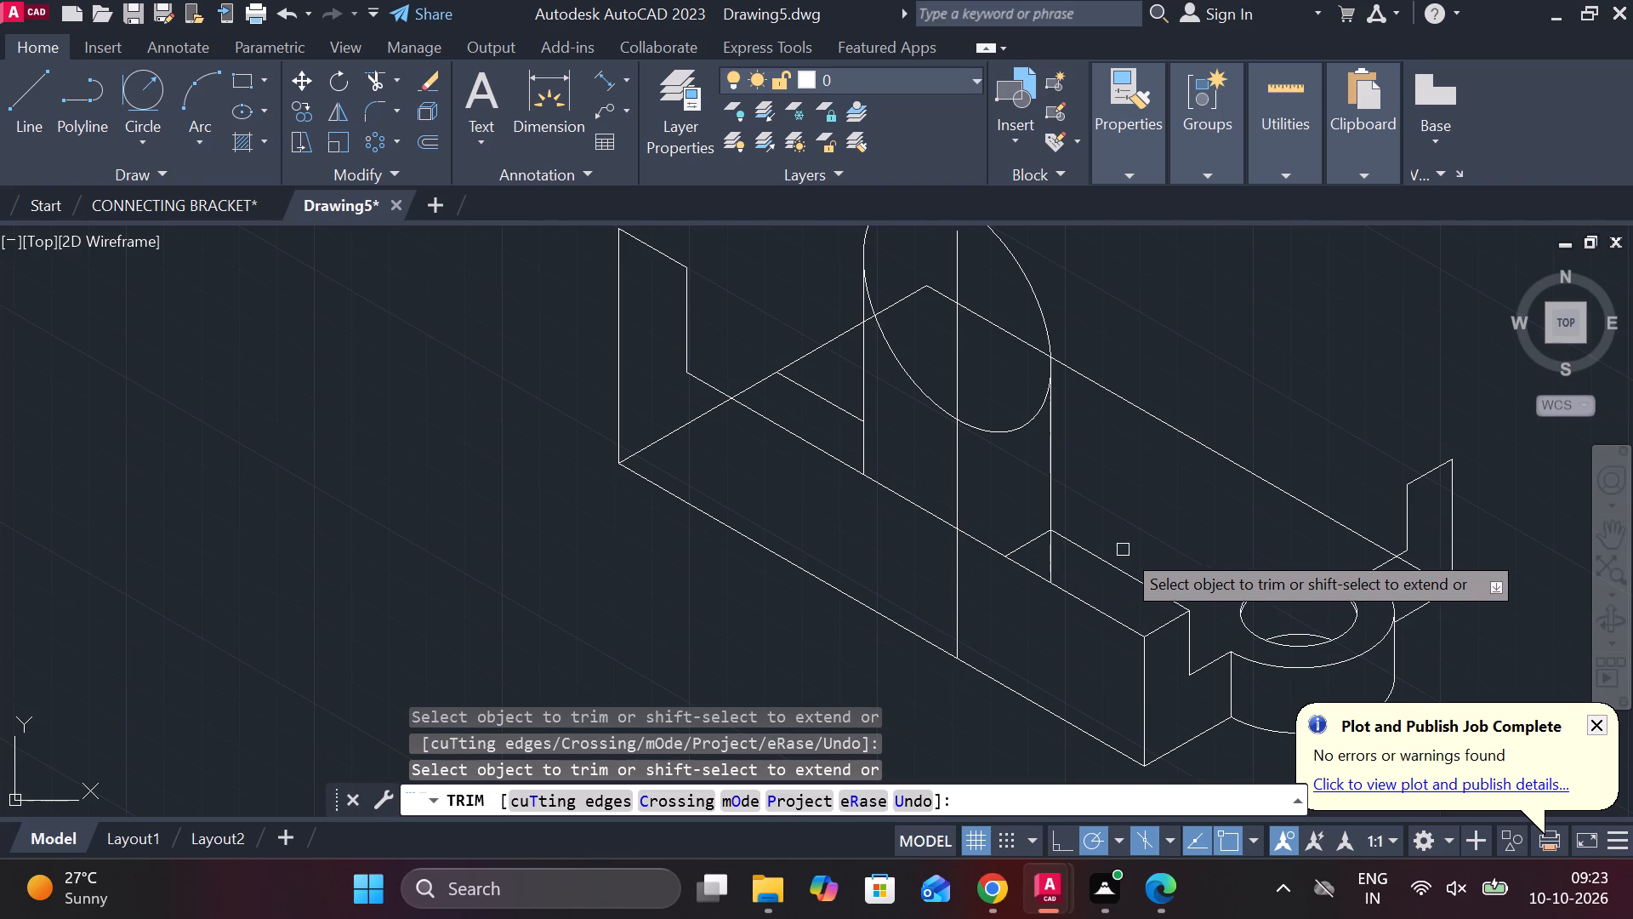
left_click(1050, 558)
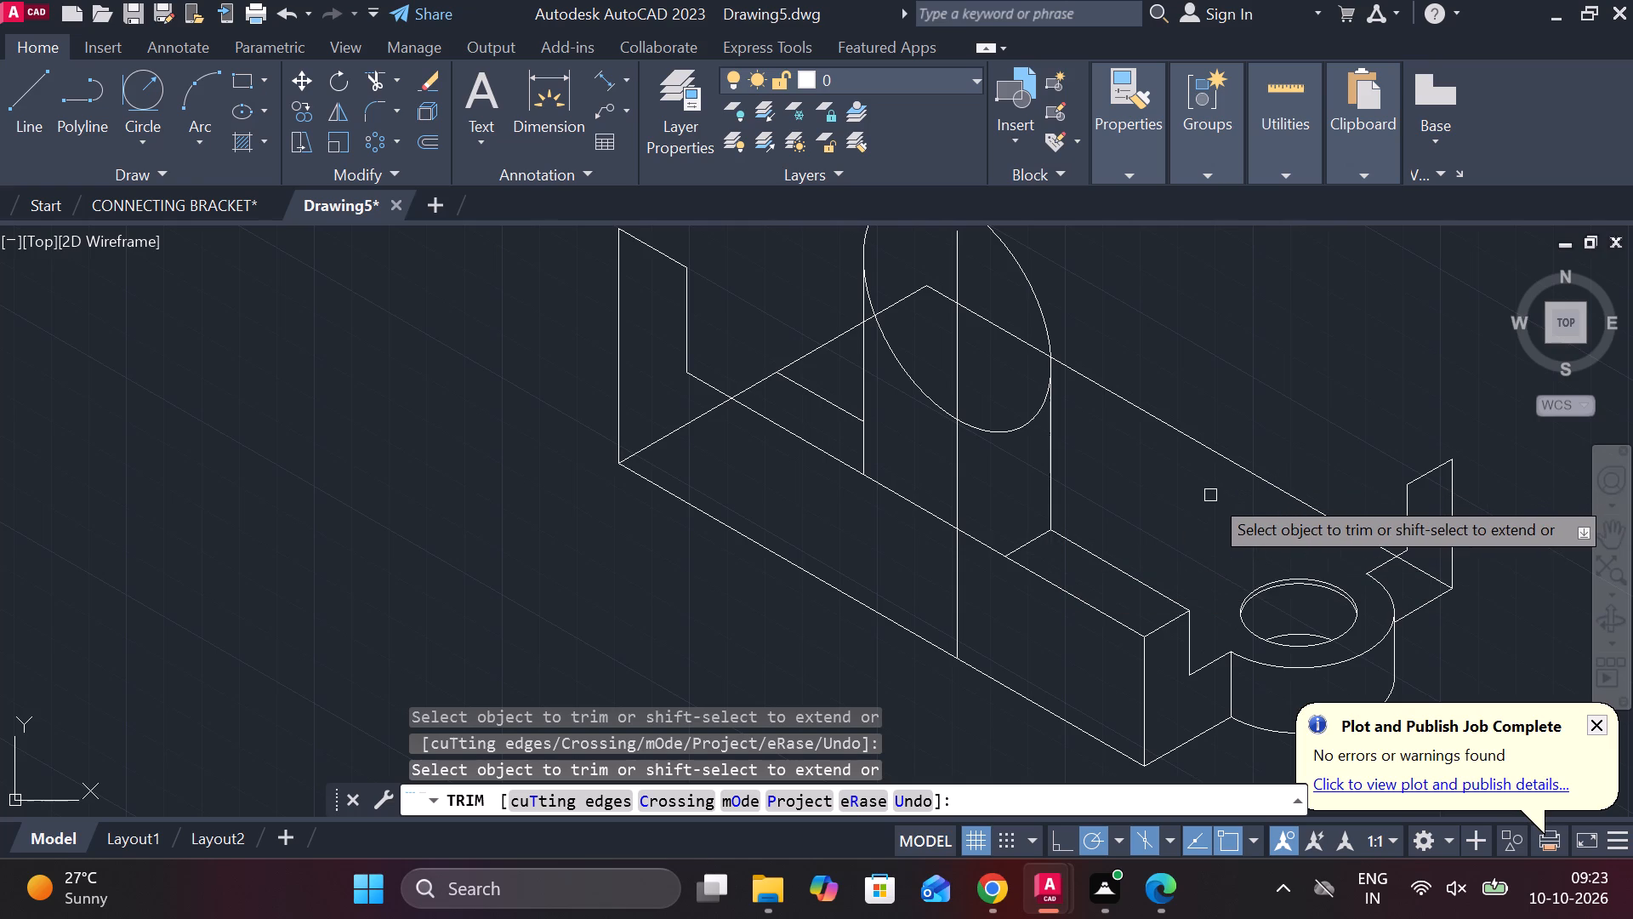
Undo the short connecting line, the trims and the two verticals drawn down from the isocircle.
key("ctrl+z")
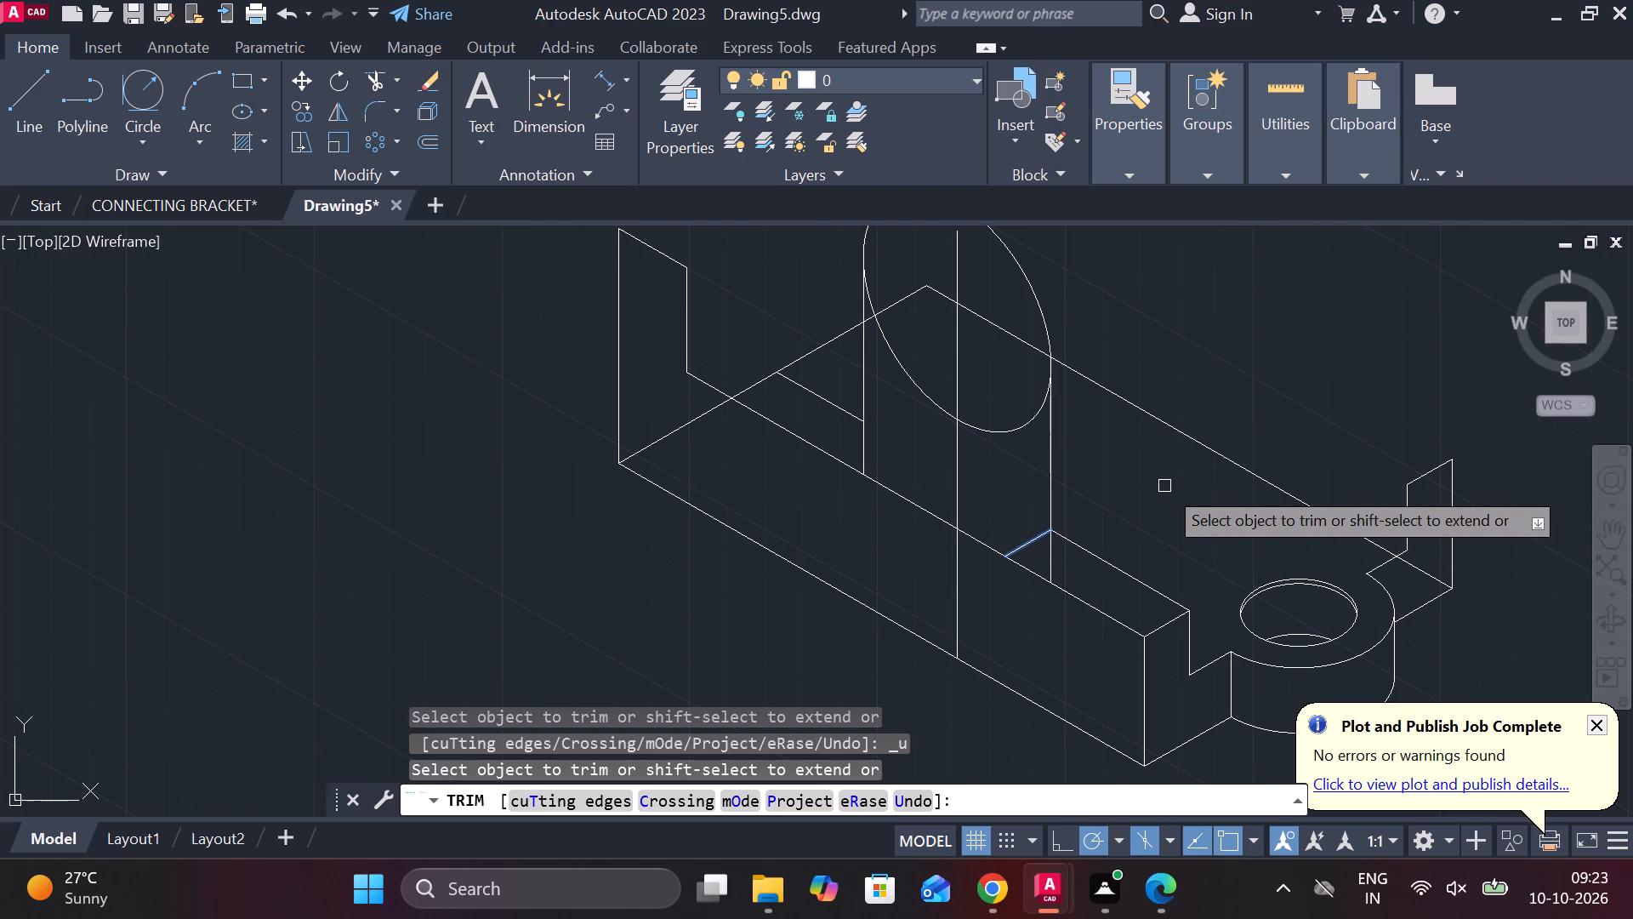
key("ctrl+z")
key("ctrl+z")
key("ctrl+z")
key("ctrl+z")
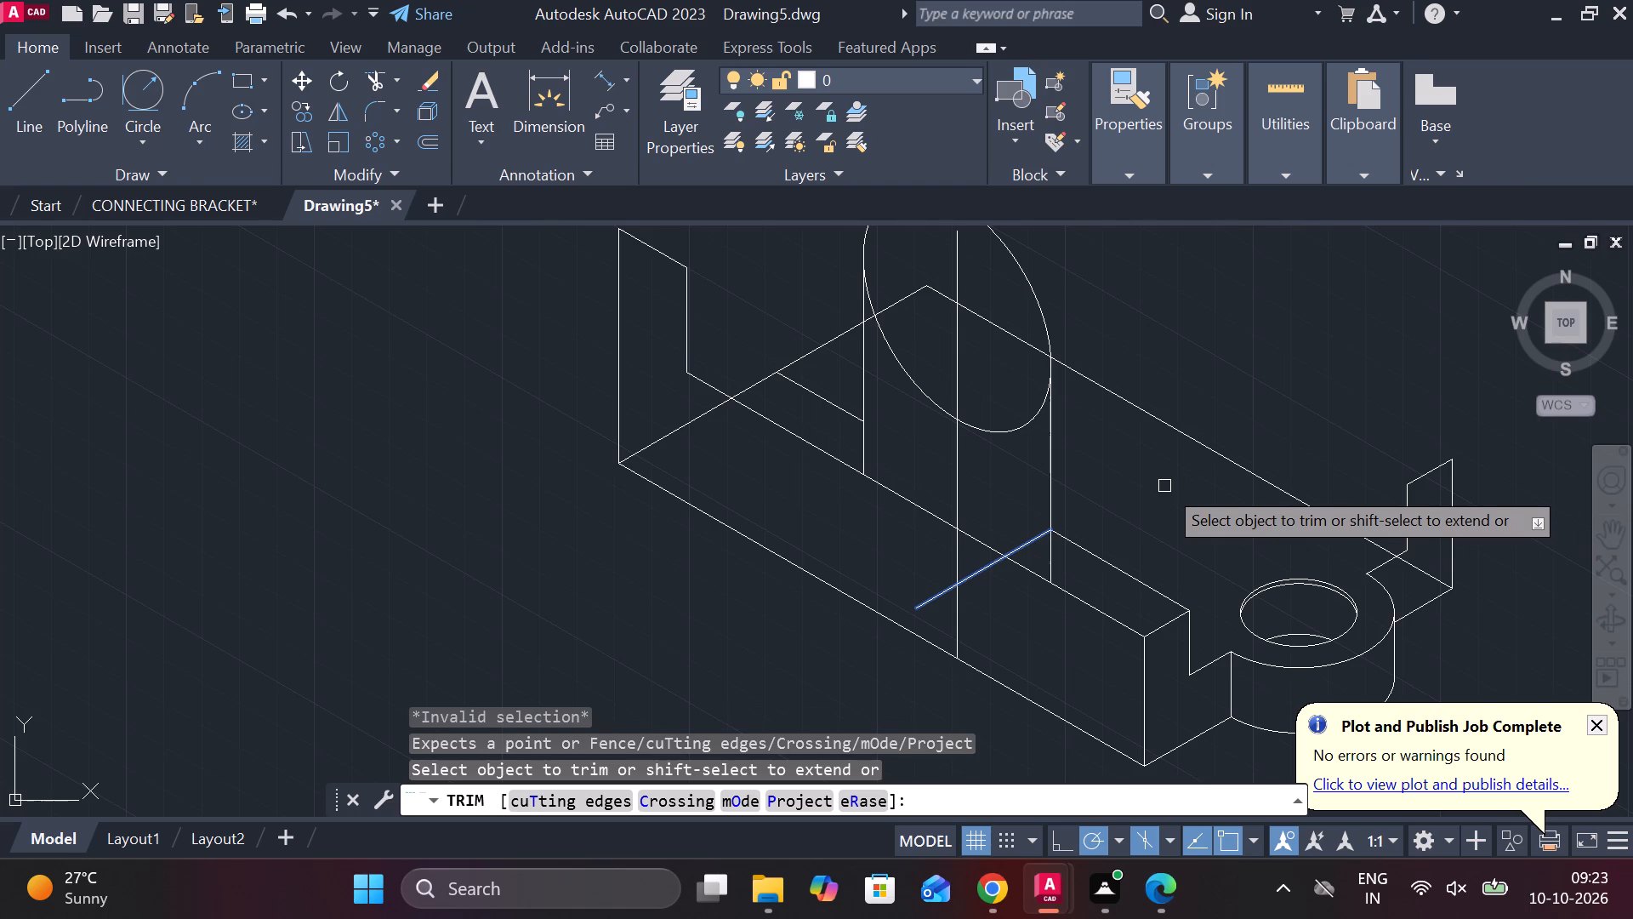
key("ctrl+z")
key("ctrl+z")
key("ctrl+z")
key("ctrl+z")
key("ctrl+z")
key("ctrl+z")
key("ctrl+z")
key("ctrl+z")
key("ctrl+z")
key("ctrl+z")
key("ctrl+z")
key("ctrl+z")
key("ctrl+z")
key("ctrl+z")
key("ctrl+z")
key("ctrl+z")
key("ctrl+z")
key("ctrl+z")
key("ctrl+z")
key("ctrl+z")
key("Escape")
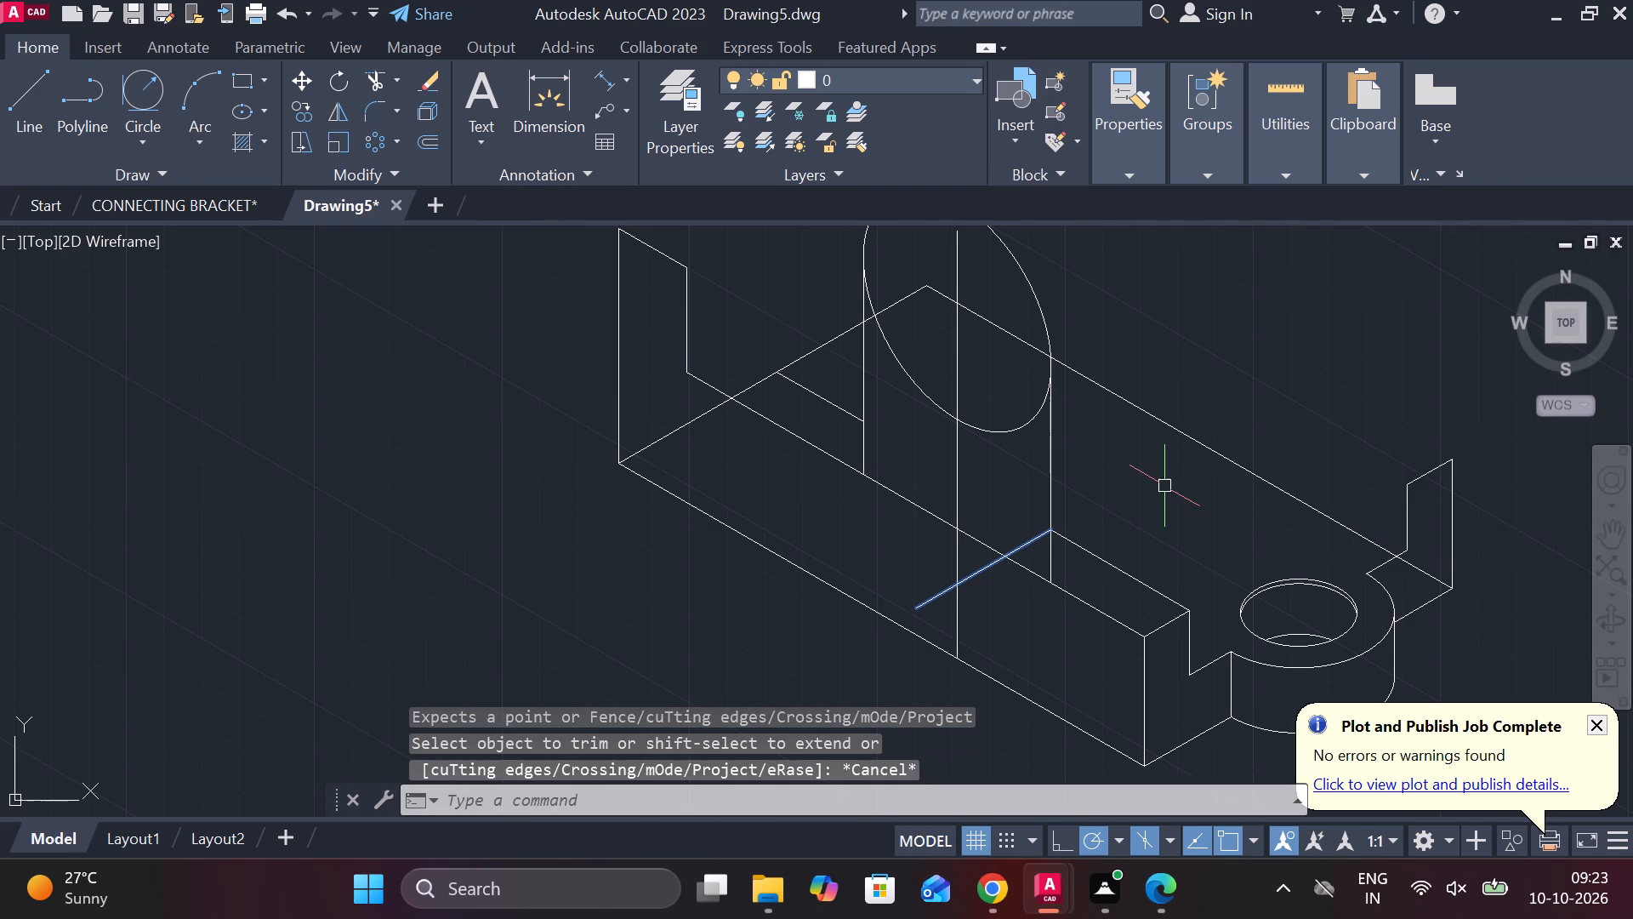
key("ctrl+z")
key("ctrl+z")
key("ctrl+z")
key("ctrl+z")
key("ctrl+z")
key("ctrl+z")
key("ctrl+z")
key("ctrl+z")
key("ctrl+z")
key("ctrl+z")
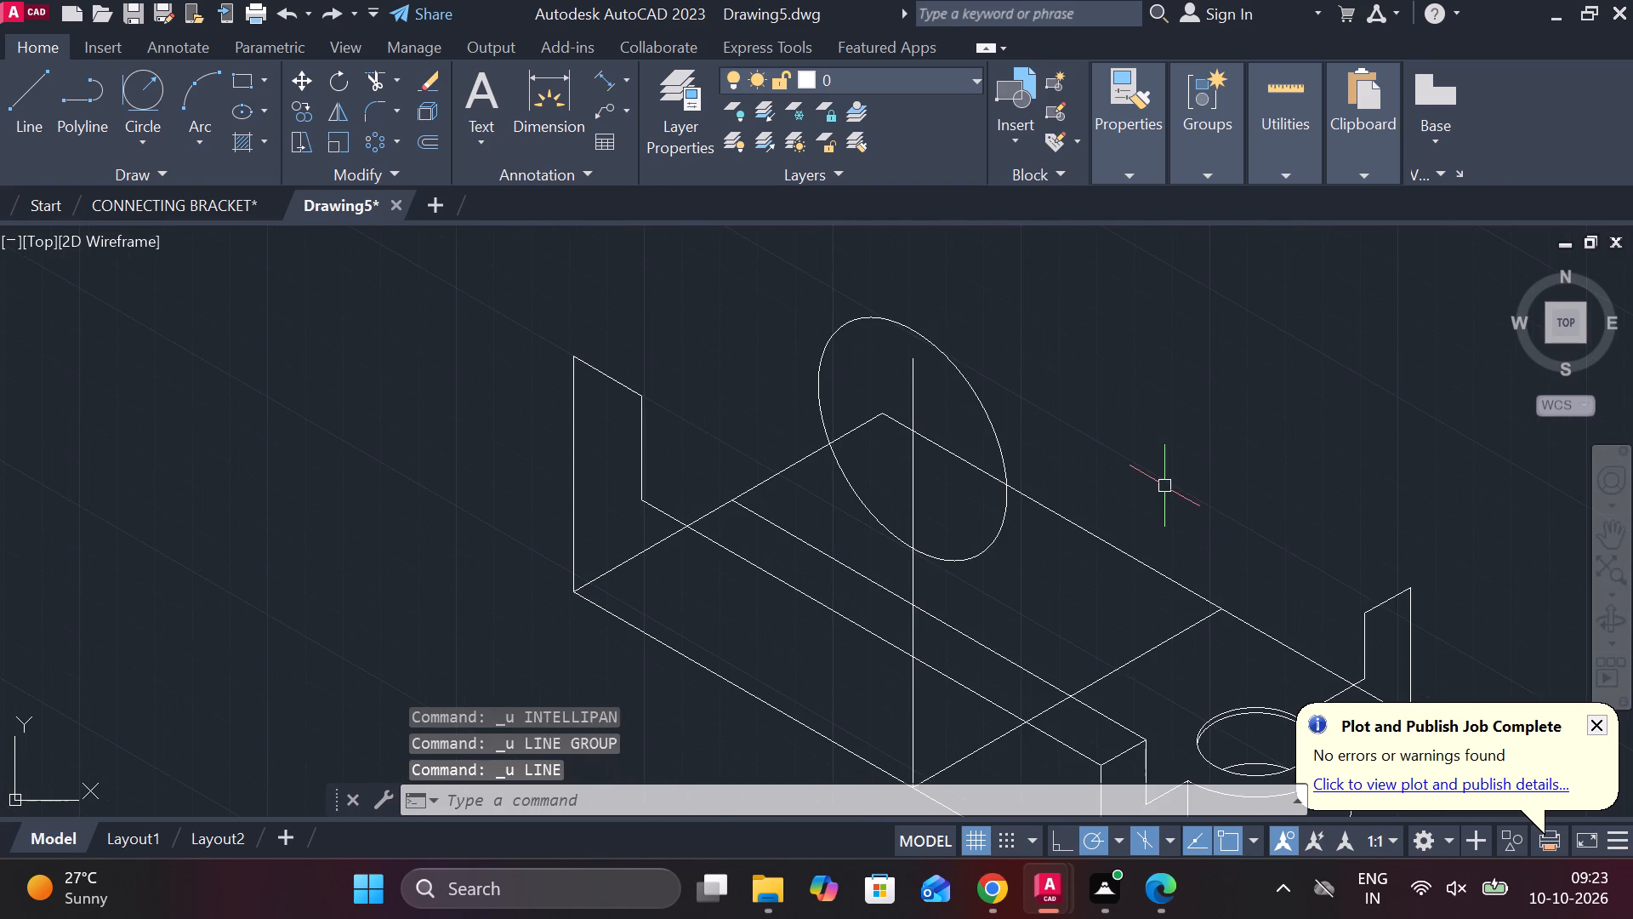
Undo the isocircle and the preceding edits made for the rounded mid upright.
key("ctrl+z")
key("ctrl+z")
key("ctrl+z")
key("ctrl+z")
key("ctrl+z")
key("ctrl+z")
key("ctrl+z")
key("ctrl+z")
key("ctrl+z")
key("ctrl+z")
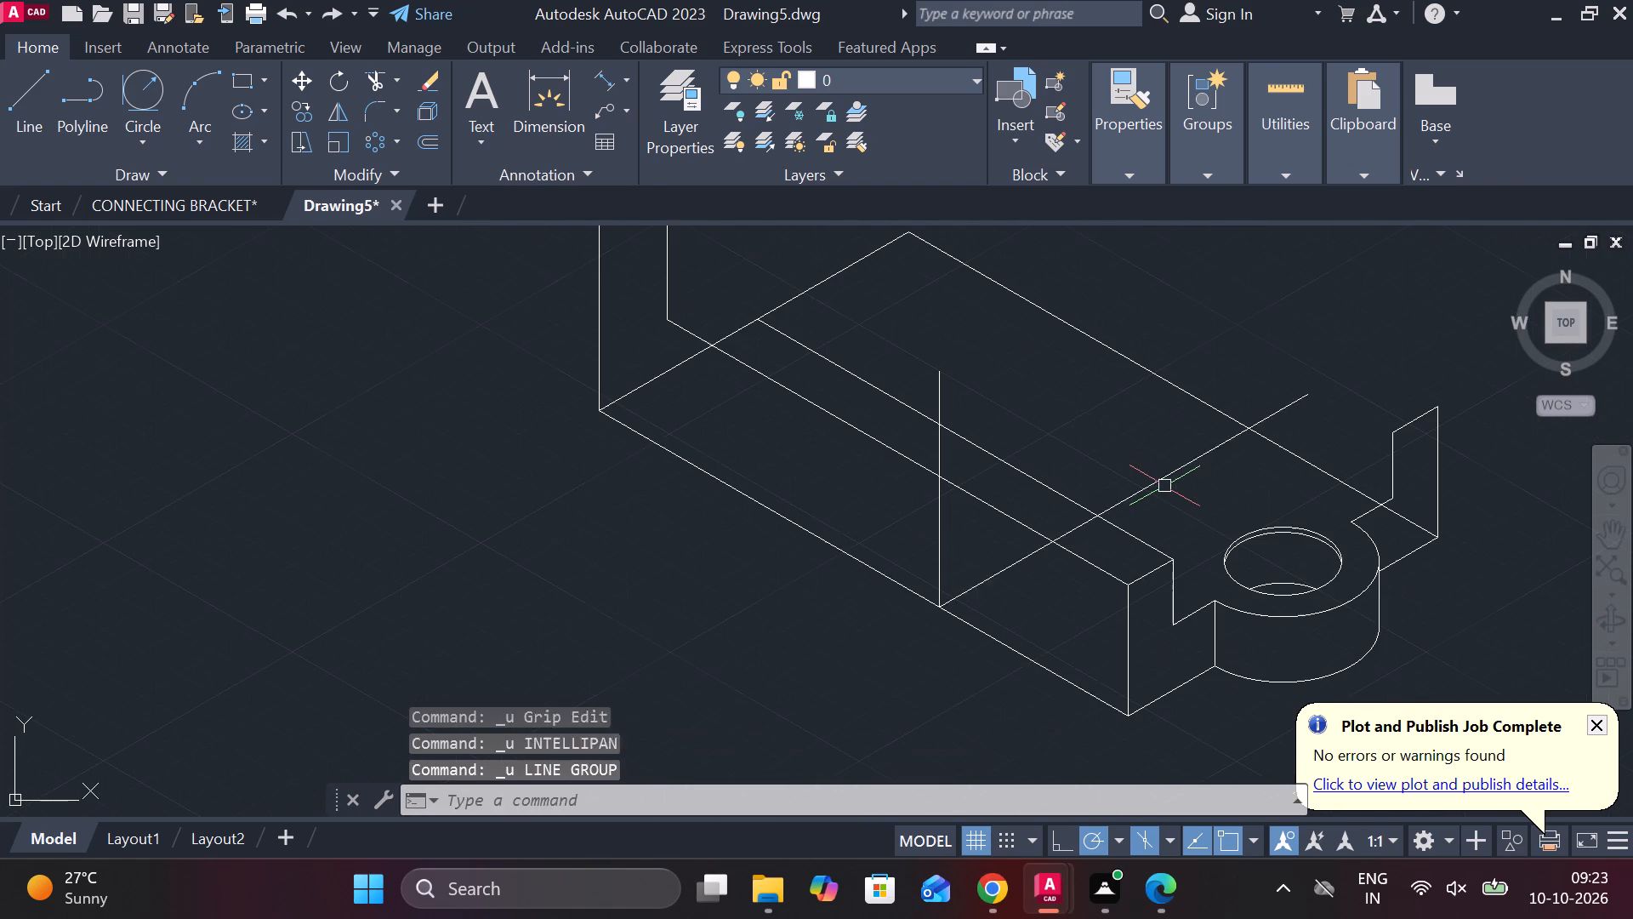
Undo the cross line over the base, the second inner long line, the far-end inner vertical, and their trims and dimensions.
key("ctrl+z")
key("ctrl+z")
key("z")
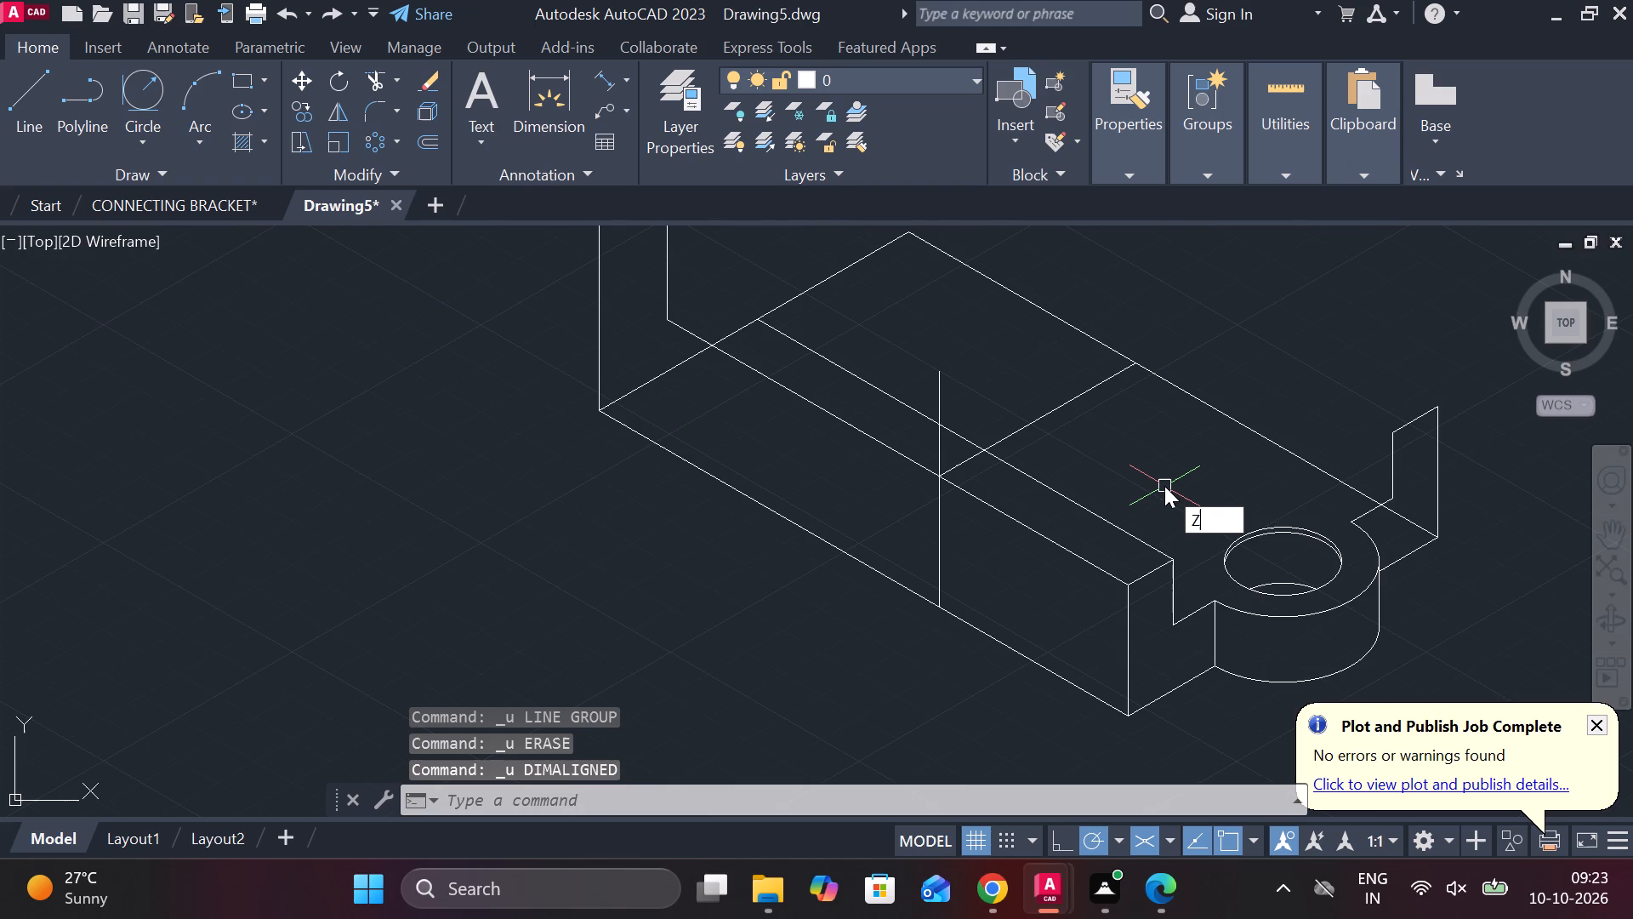
key("Escape")
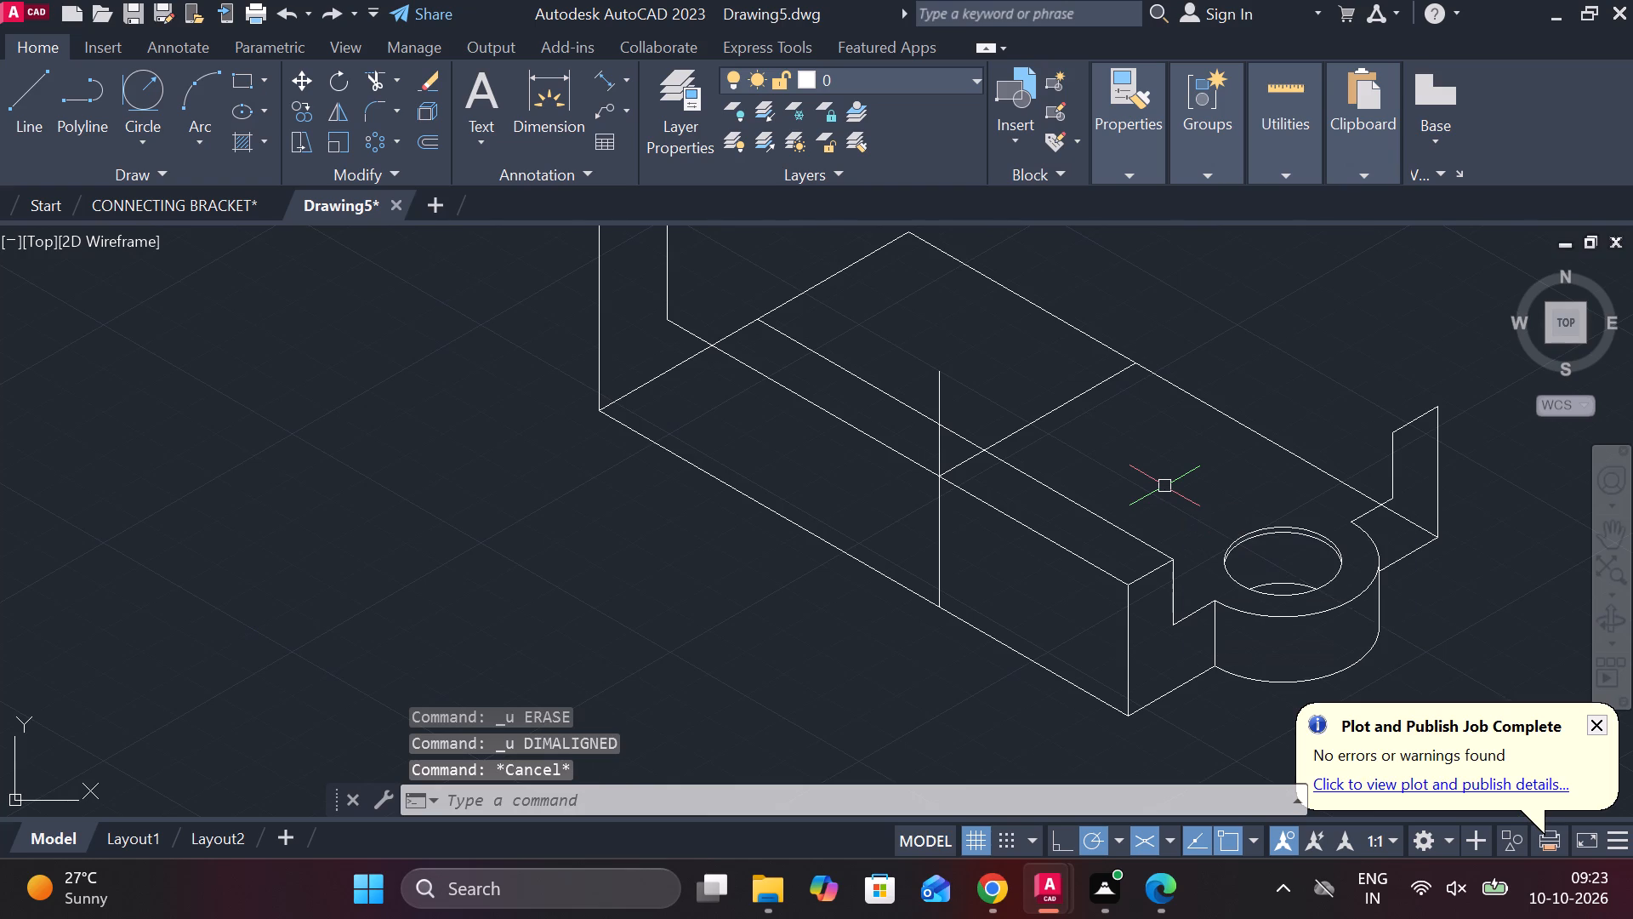
key("ctrl+z")
key("ctrl+z")
key("ctrl+z")
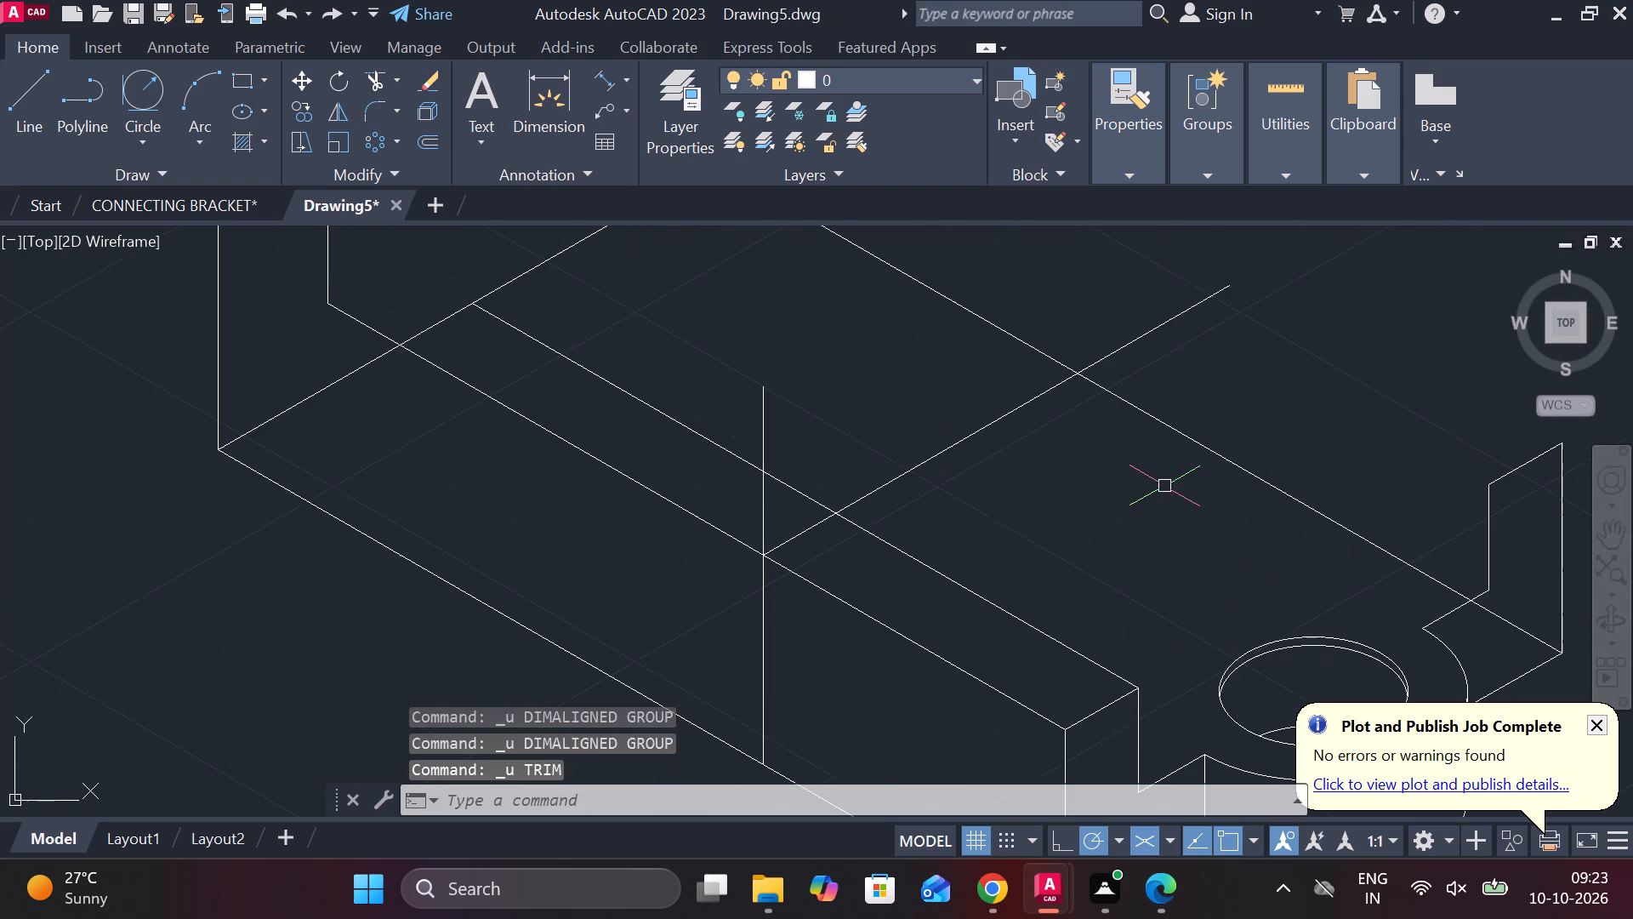
key("ctrl+z")
key("ctrl+z")
key("ctrl+z")
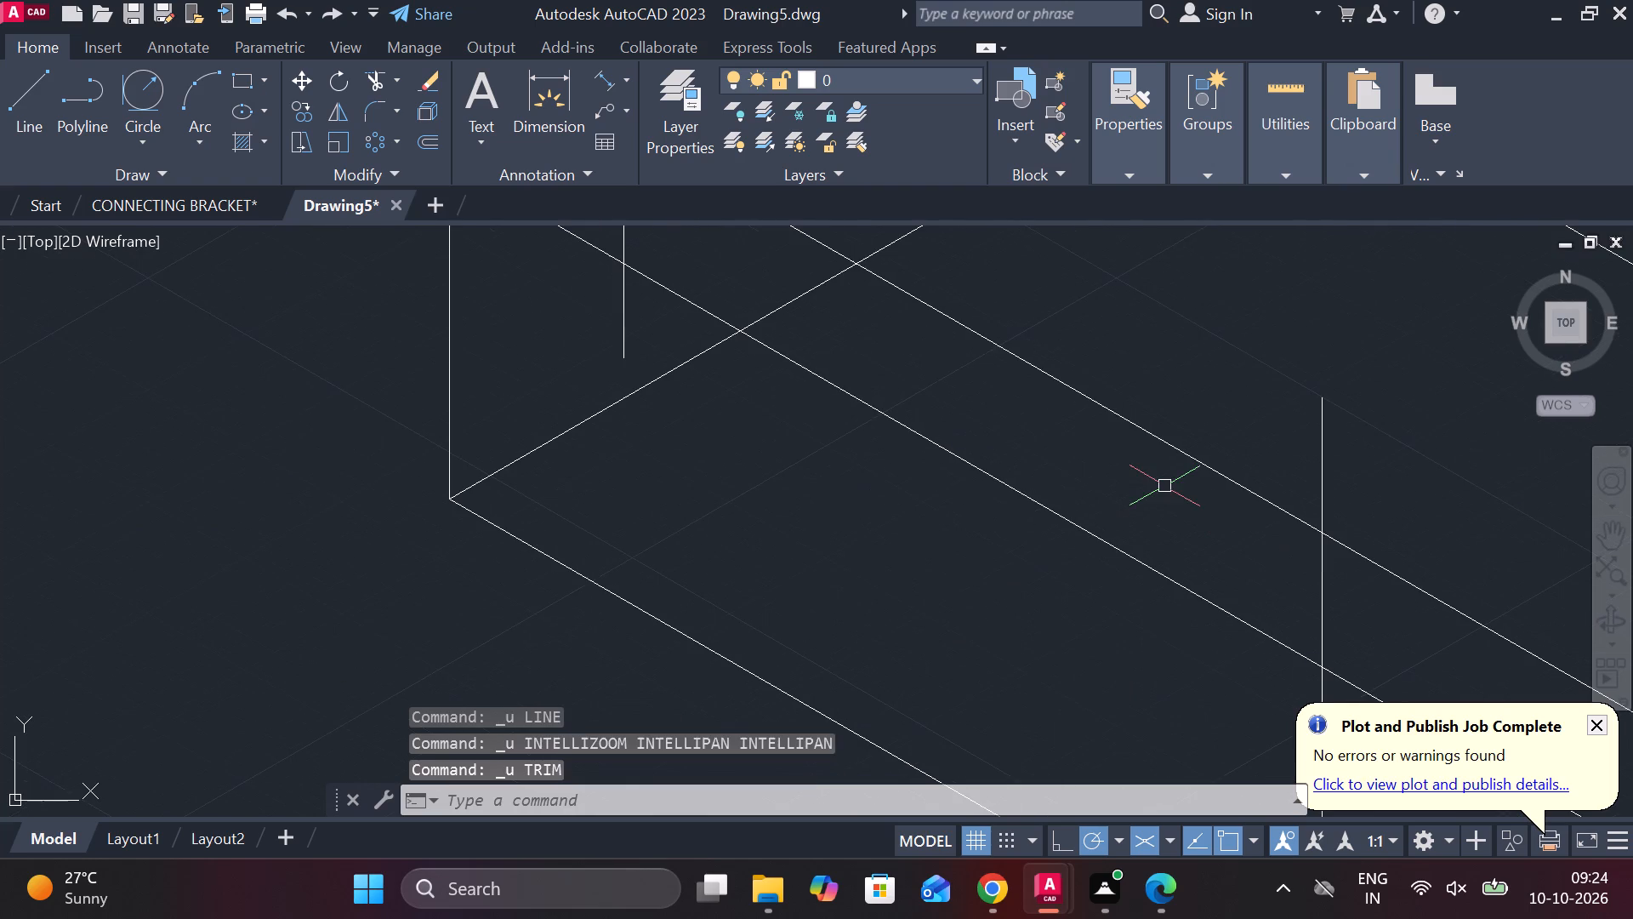
scroll(1164, 486, "down", 2)
key("ctrl+z")
key("ctrl+z")
key("ctrl+z")
key("ctrl+z")
key("ctrl+z")
key("ctrl+z")
key("ctrl+z")
key("ctrl+z")
key("ctrl+z")
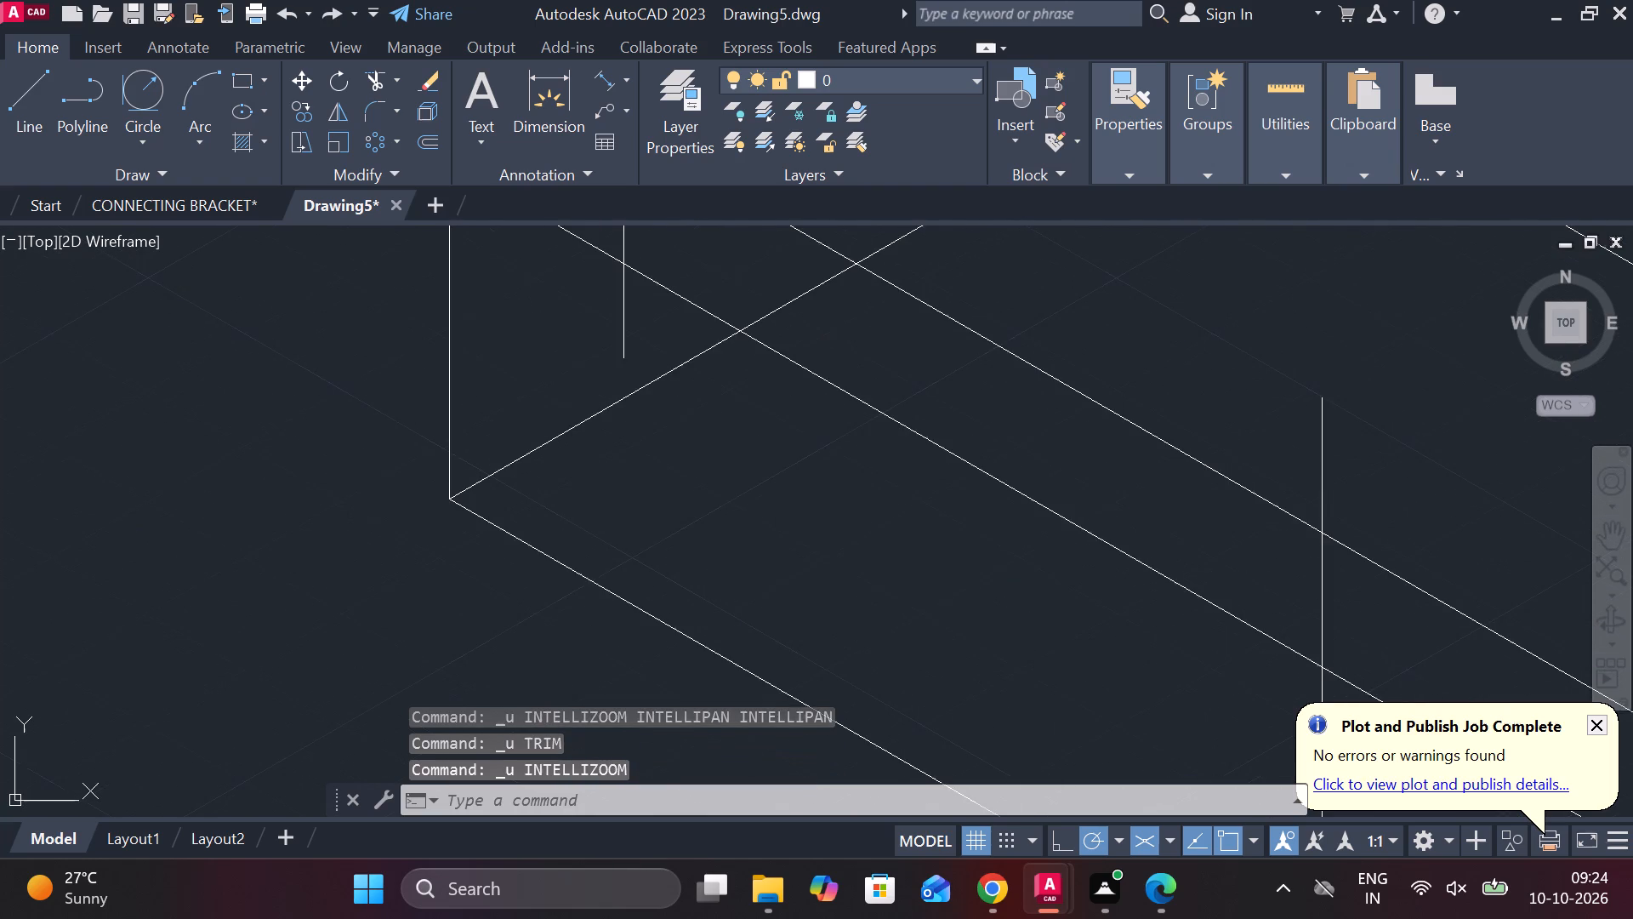
middle_click_drag(765, 559, 775, 505)
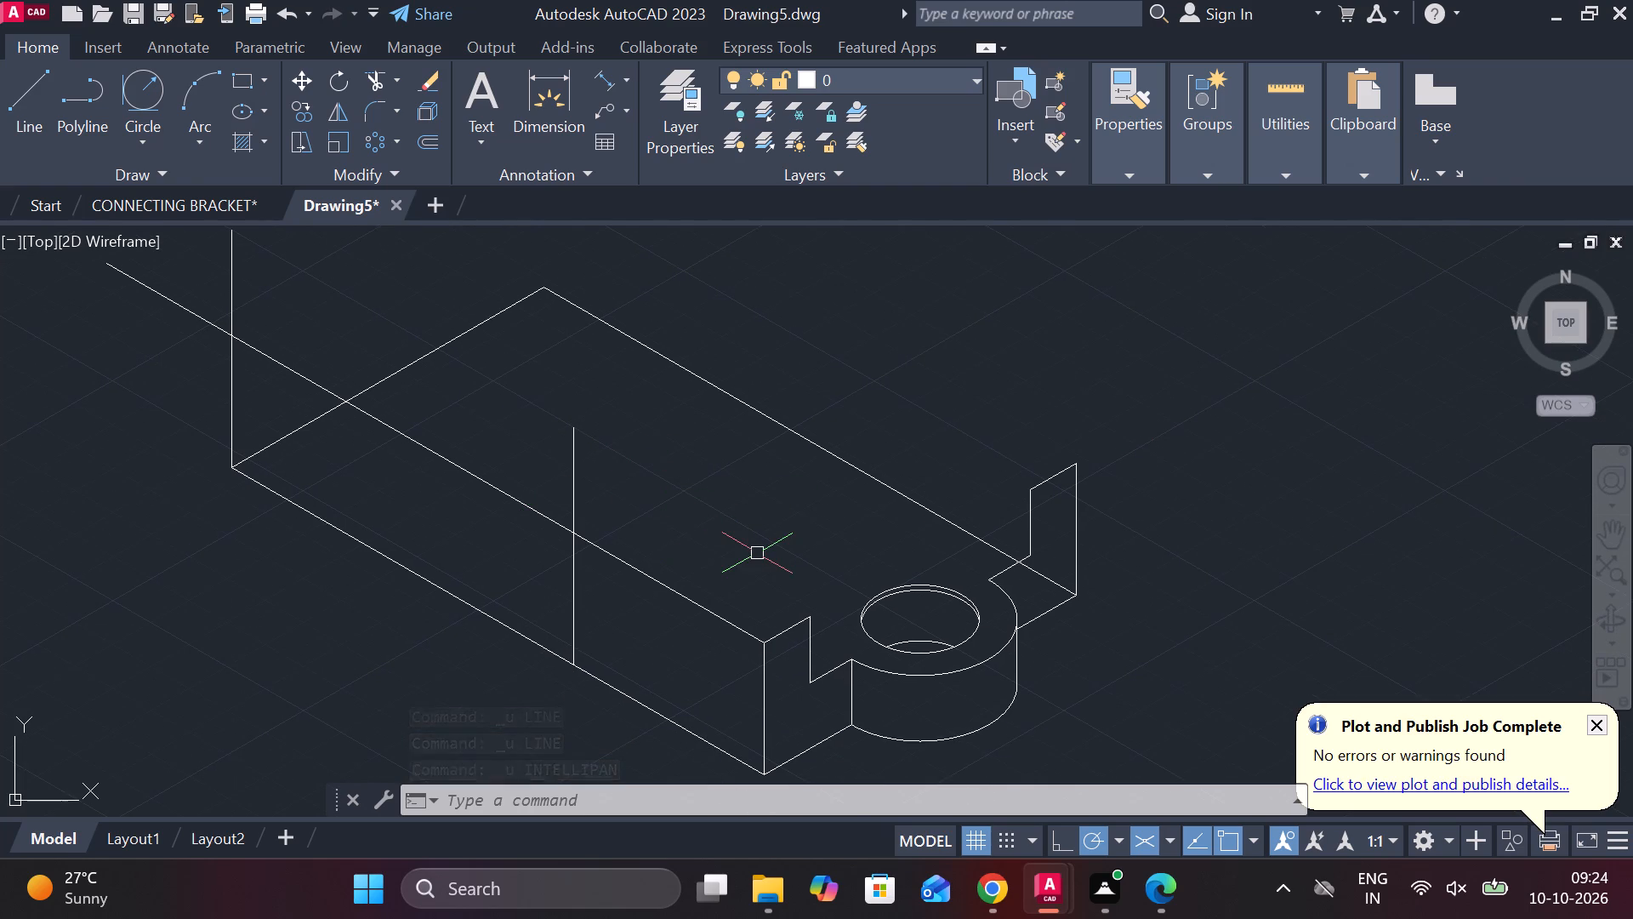
Trim away the base's rear long edge, removing the short piece below the stepped end's upright and the remaining length.
middle_click_drag(393, 523, 493, 614)
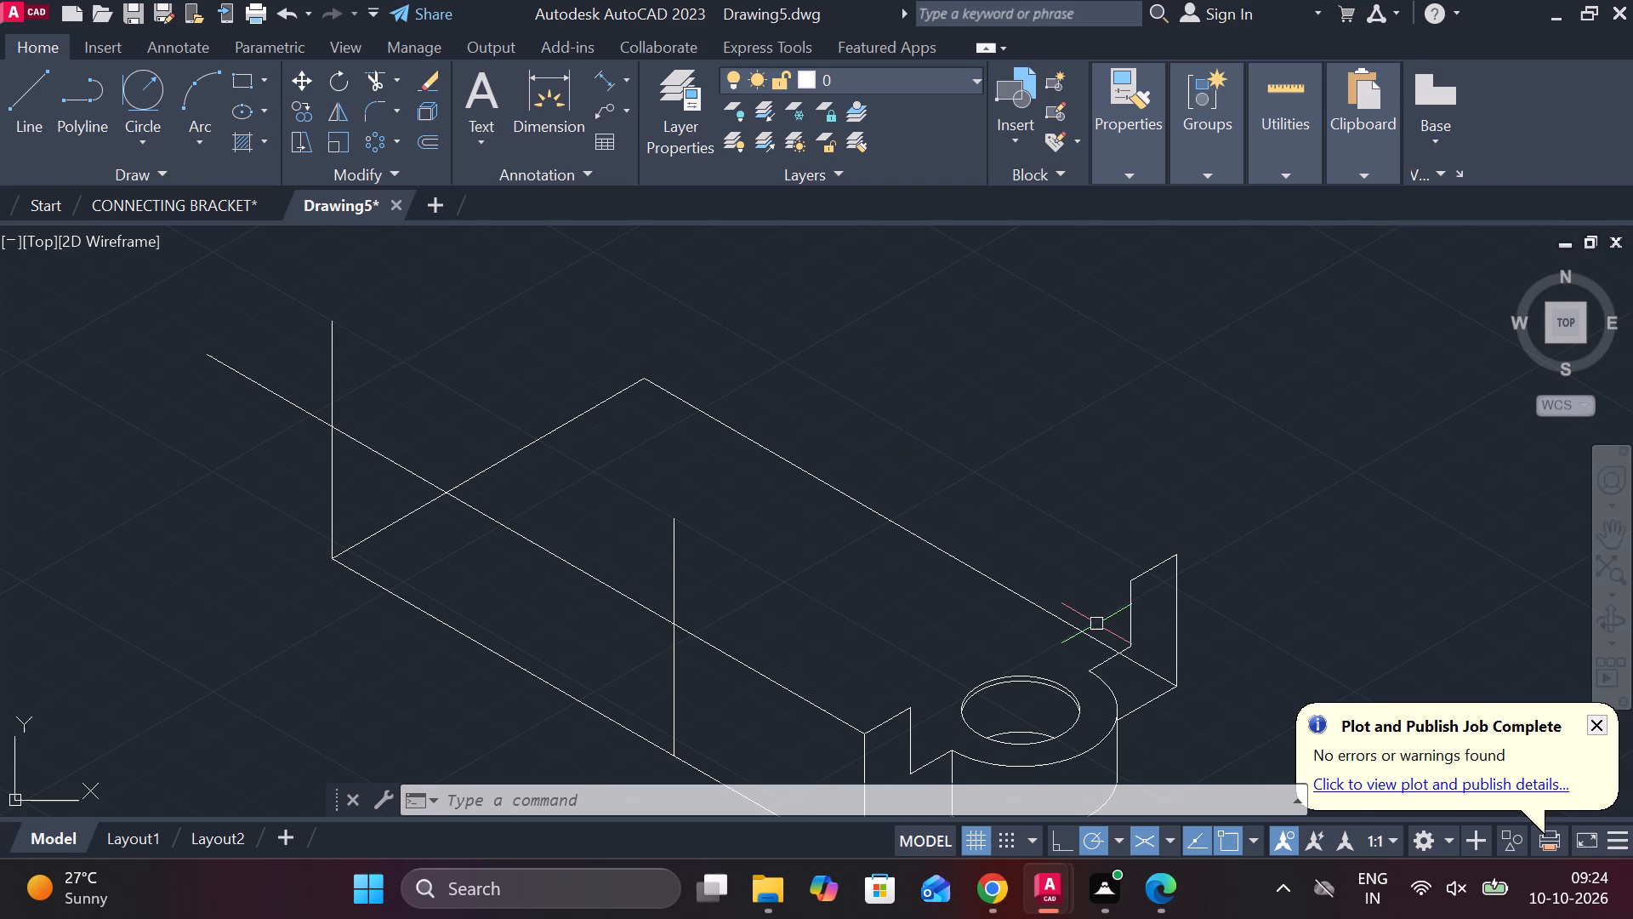
type("TR")
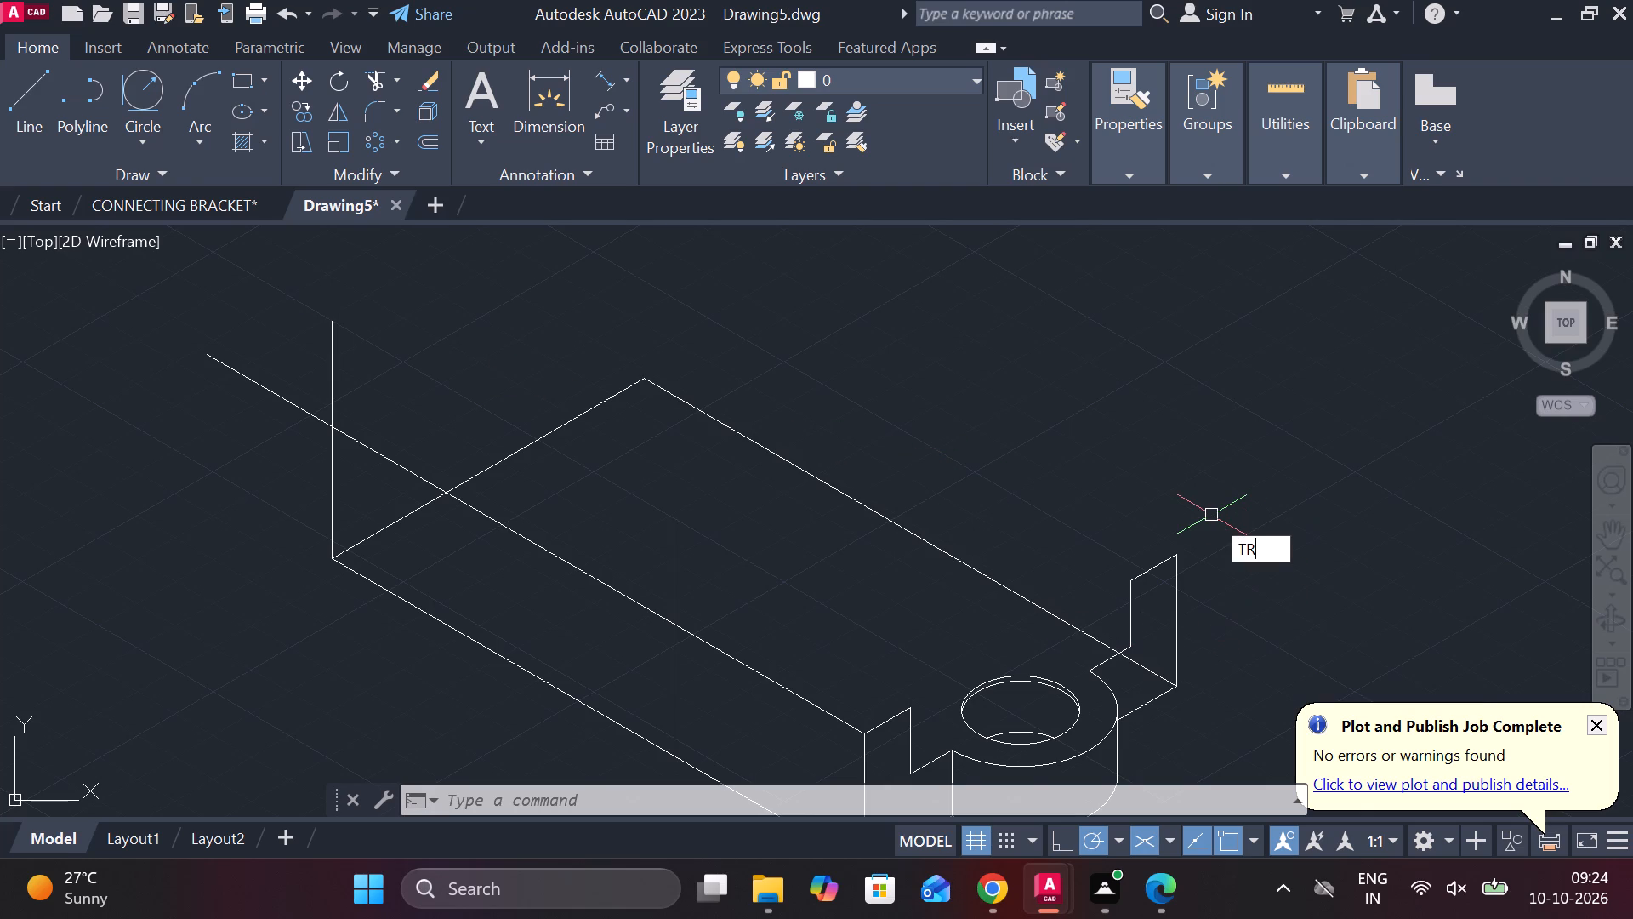
key("space")
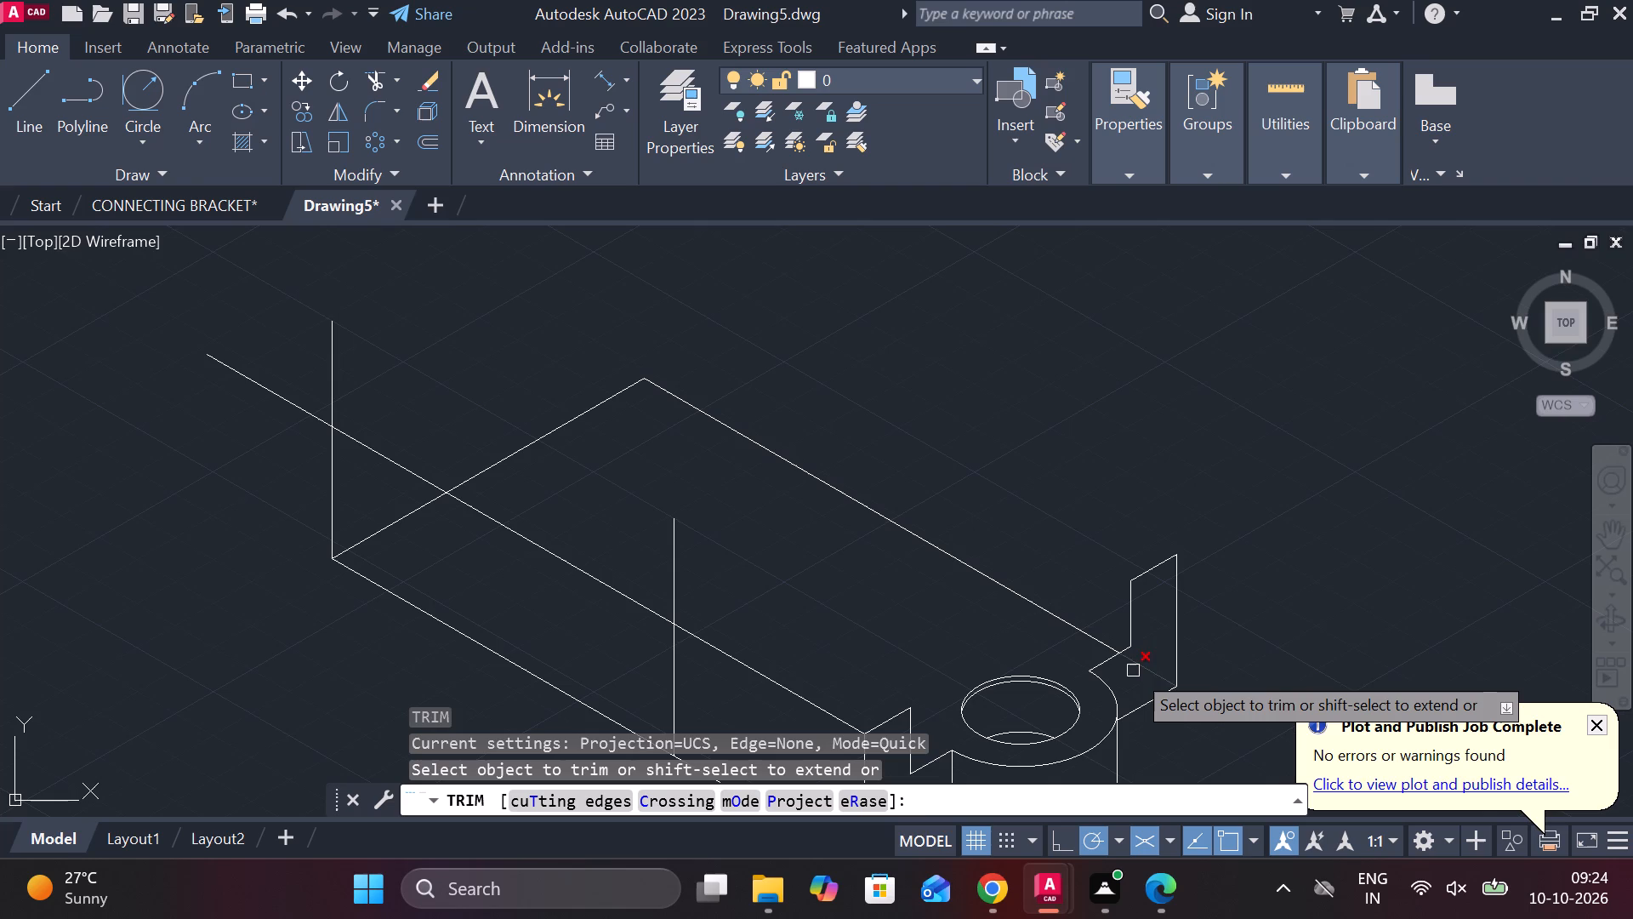
double_click(1142, 671)
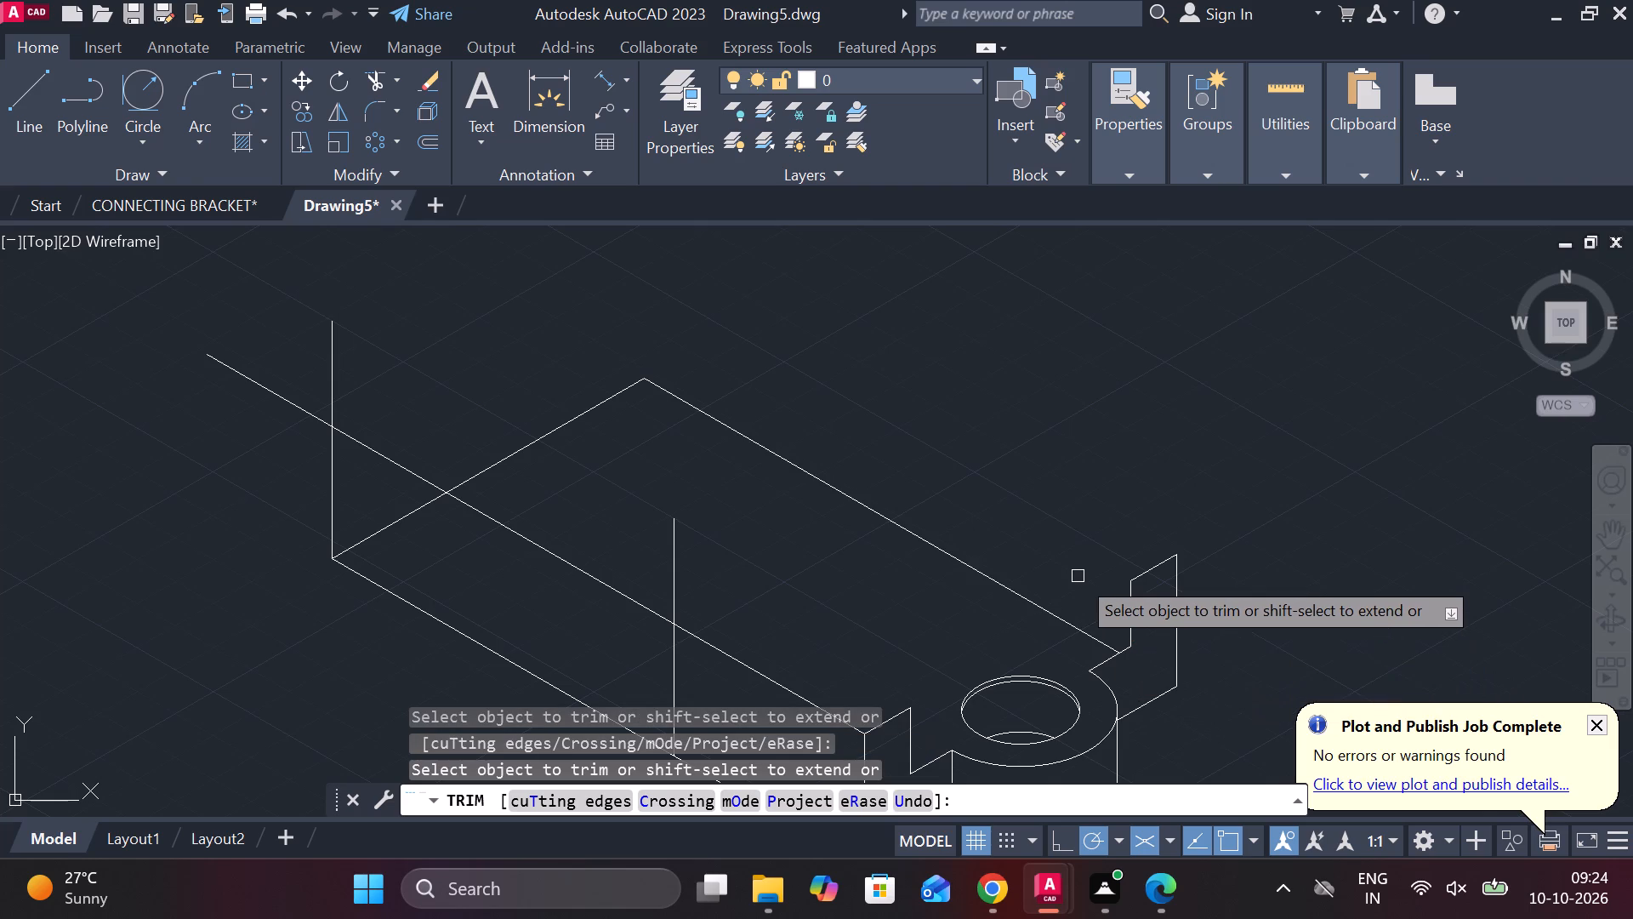
left_click(1009, 591)
key("Escape")
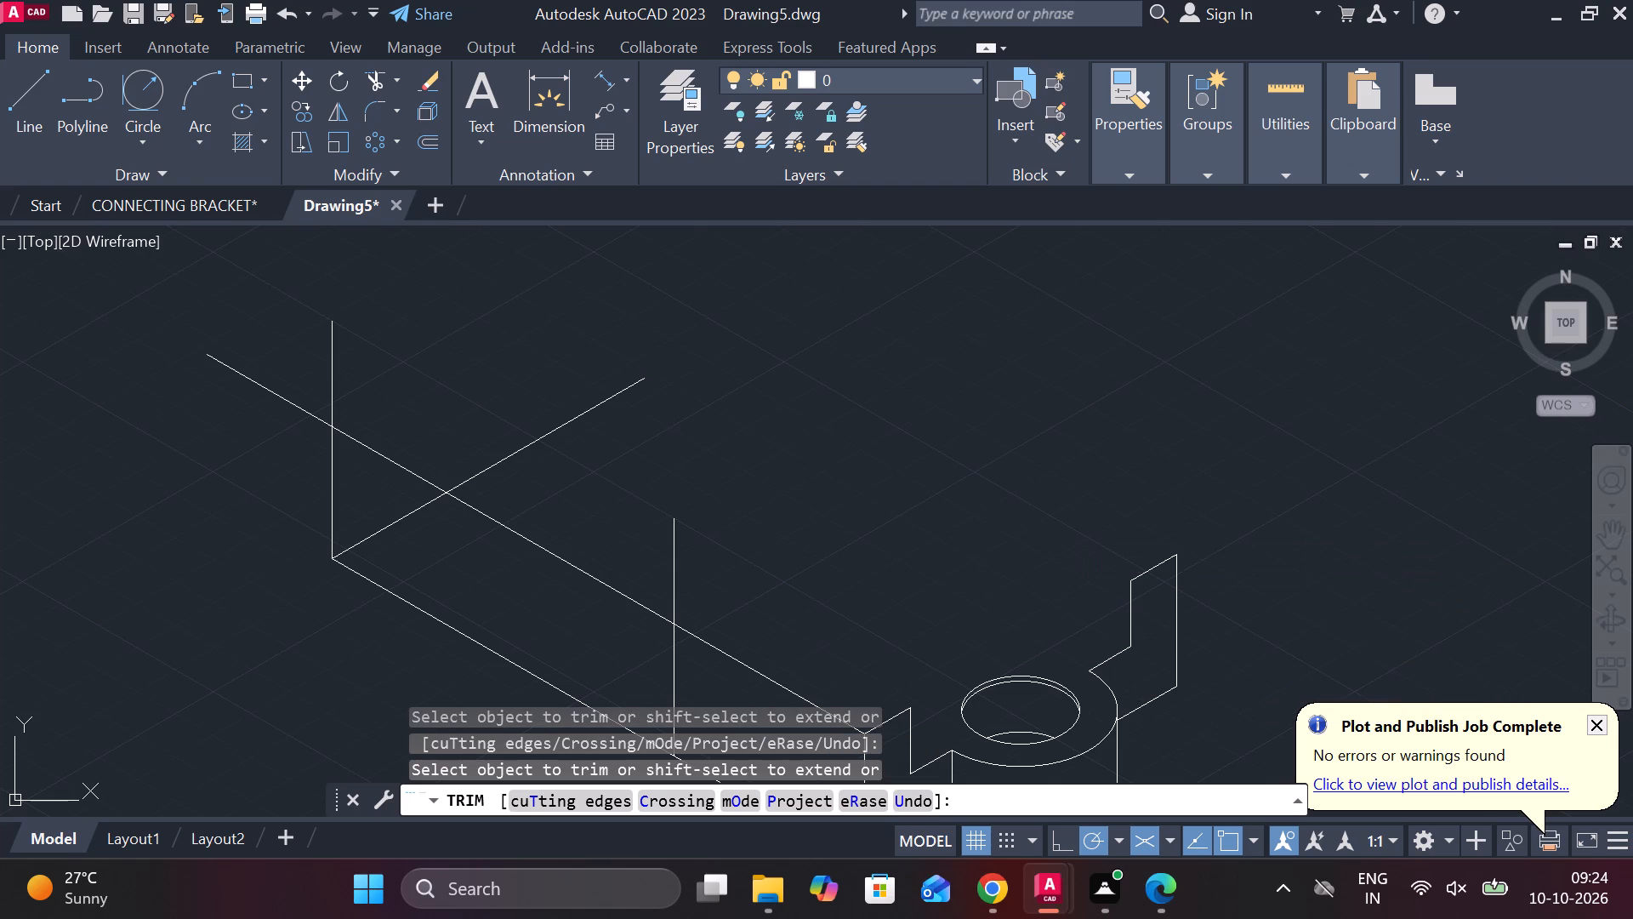
Draw a line about 135 long at 150° from the rear step's inner bottom corner, past the rear short edge's end.
key("l")
key("Return")
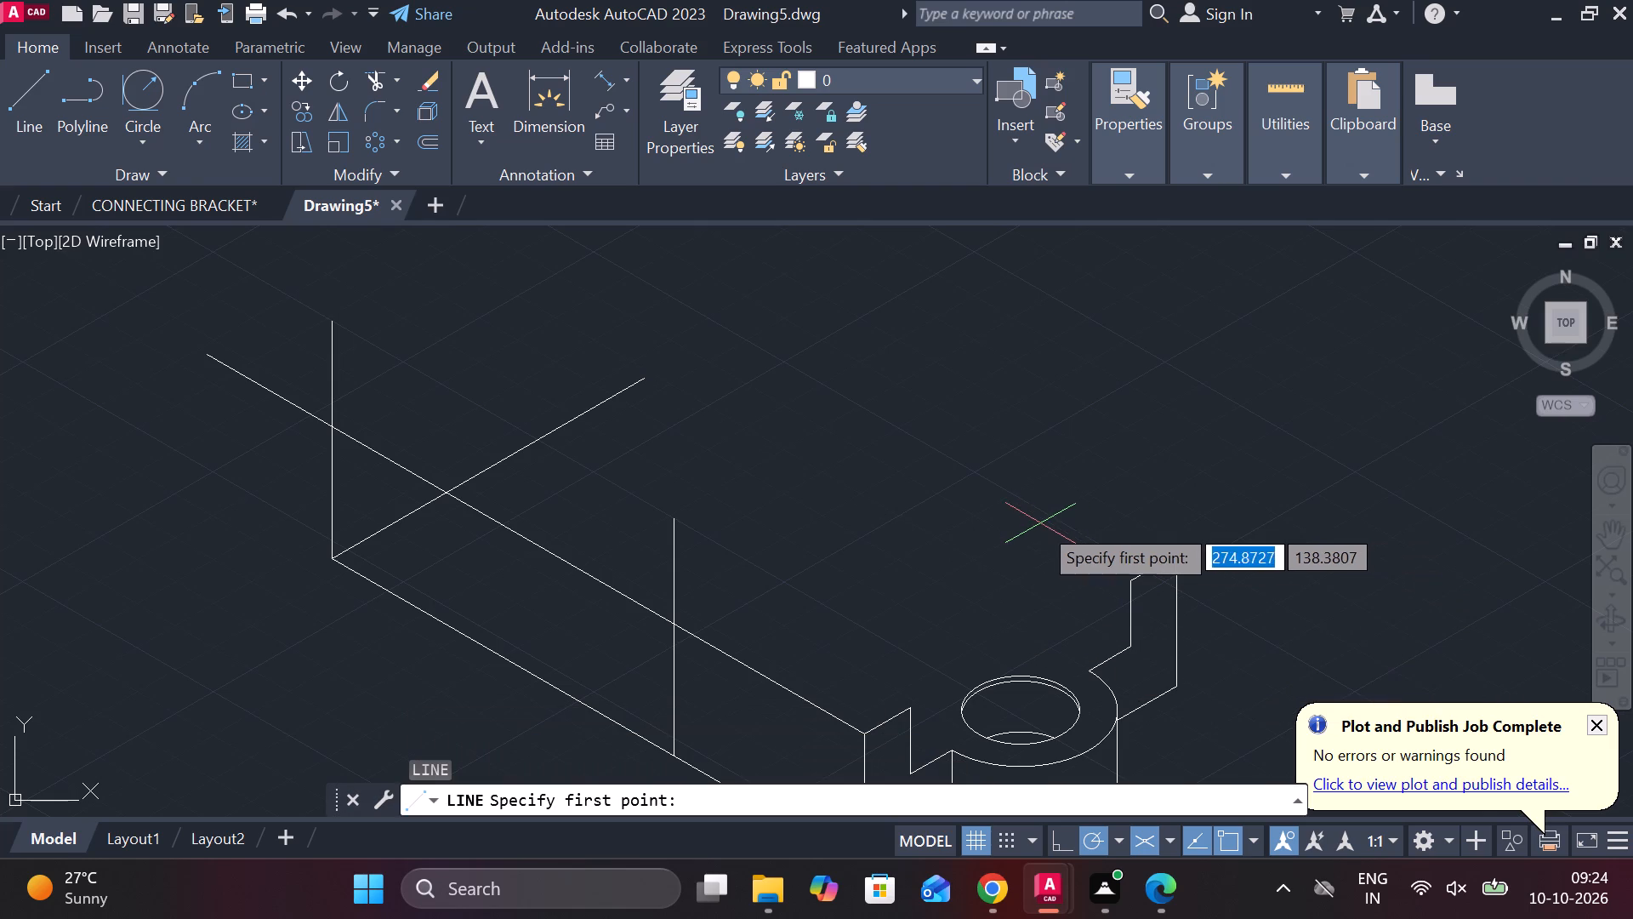
left_click(1129, 639)
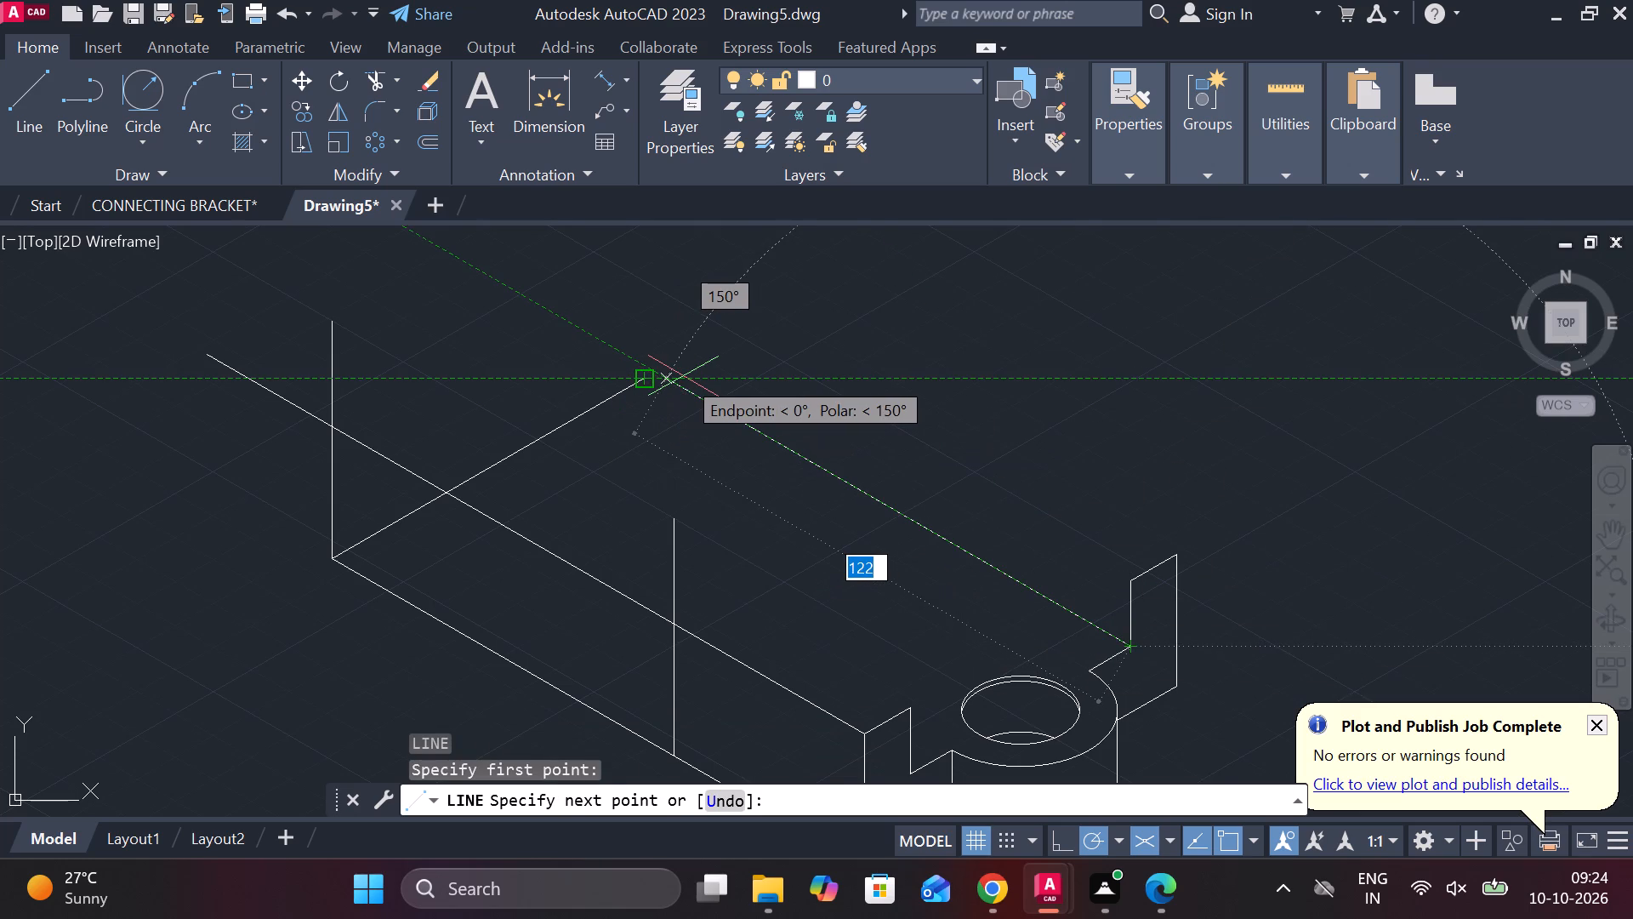
scroll(683, 375, "up", 2)
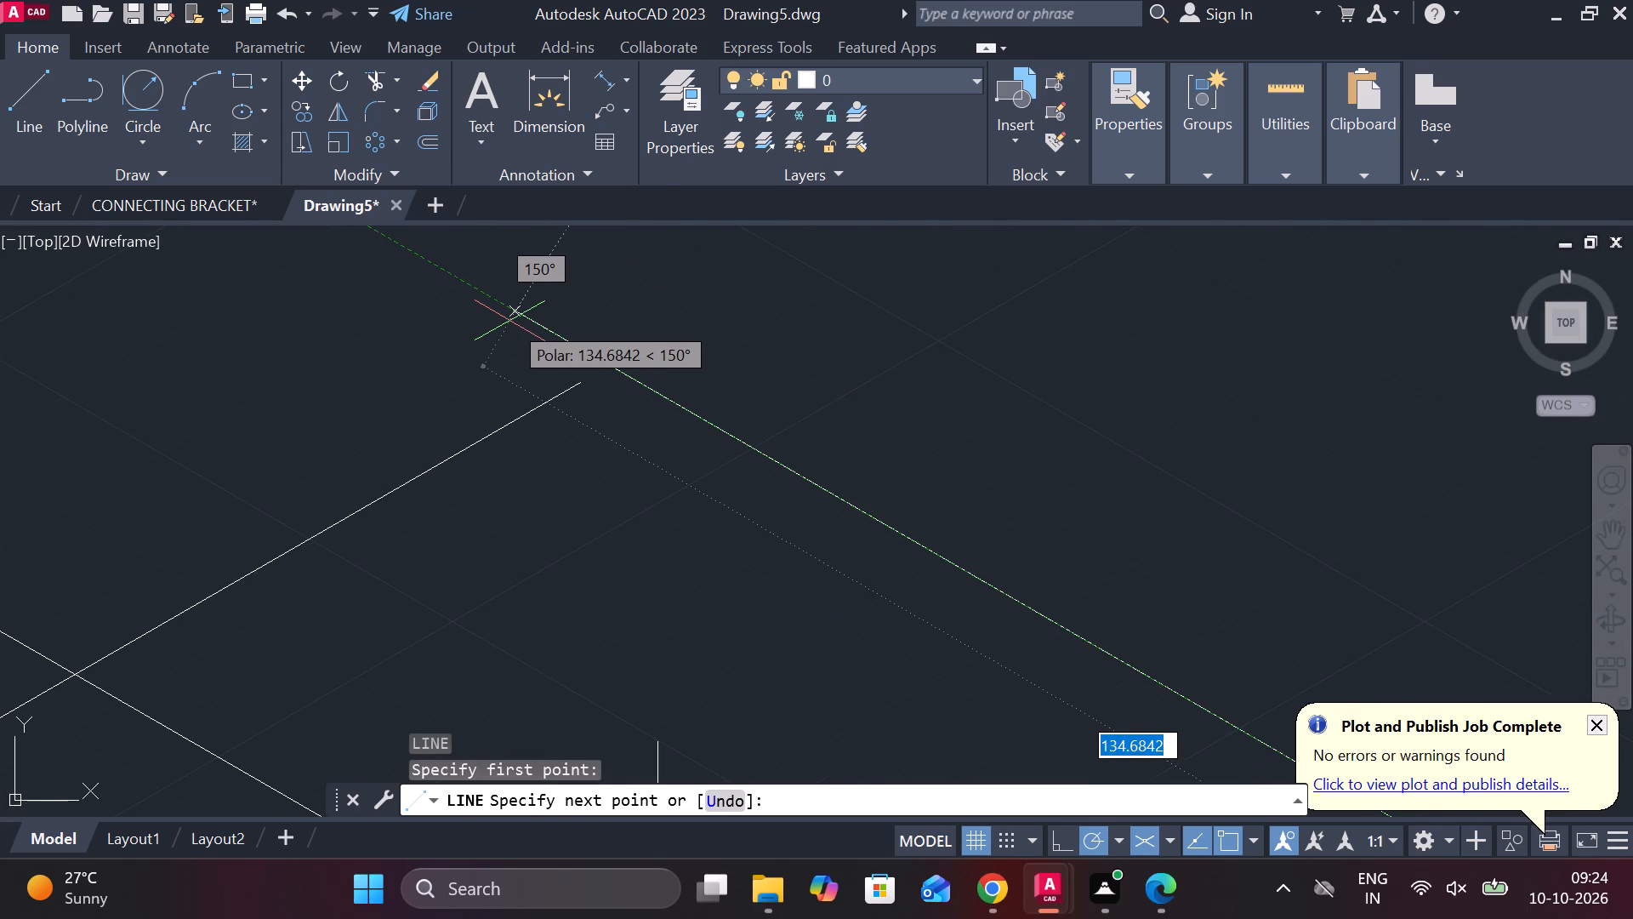
left_click(509, 321)
key("Escape")
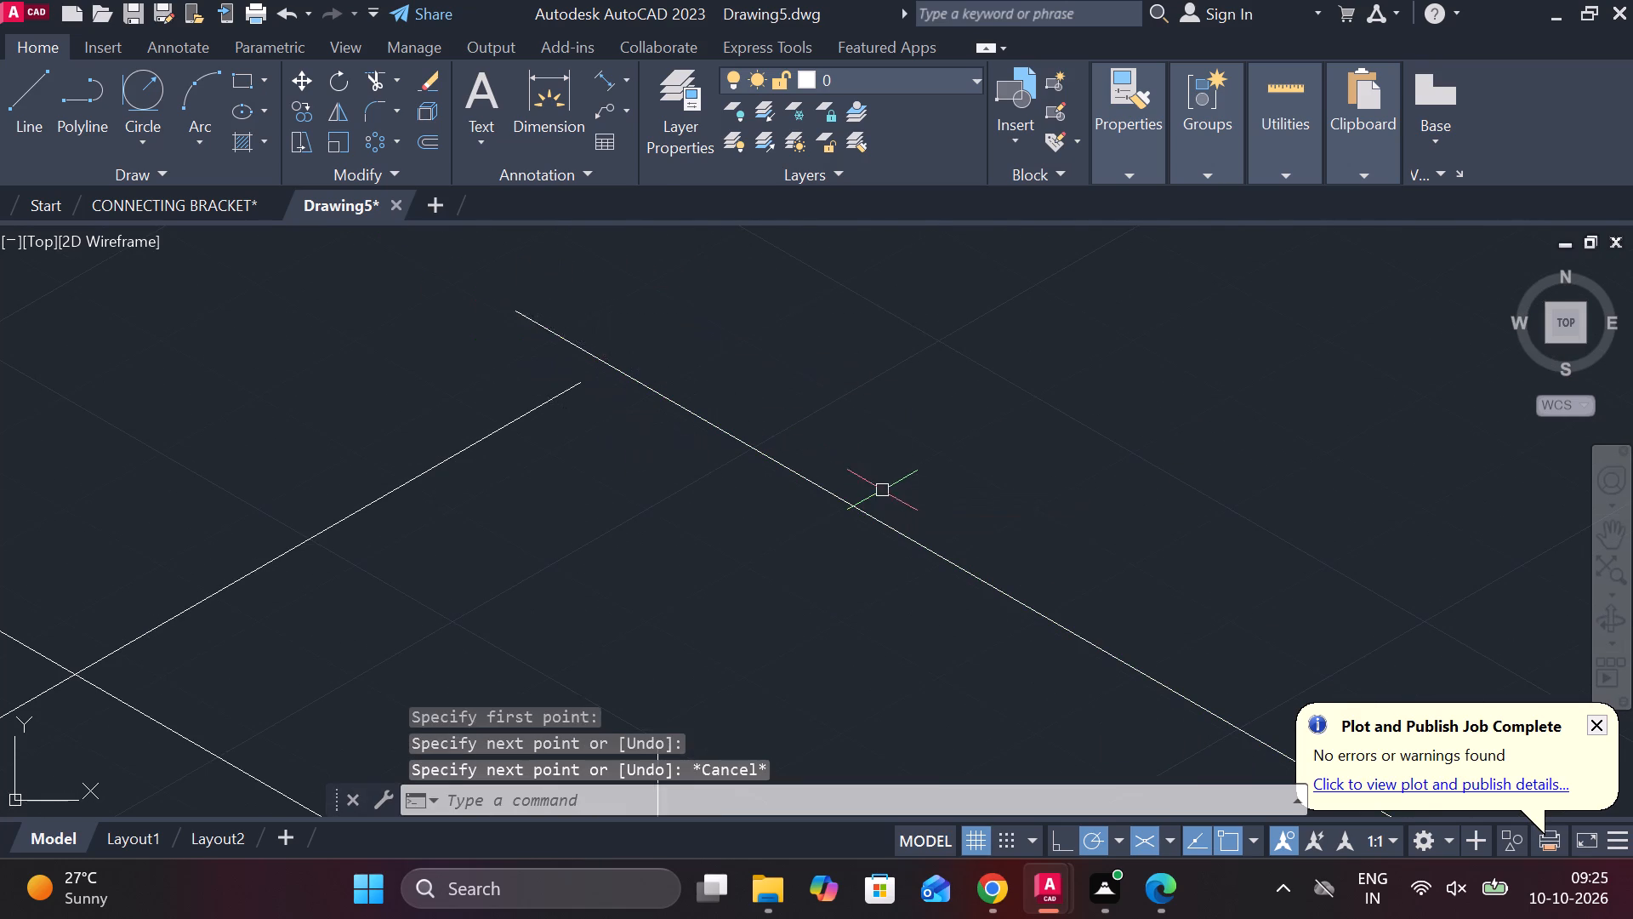
Draw two lines parallel to the base's long edges from the inner and outer top corners of the rear step upright.
scroll(882, 490, "down", 3)
middle_click_drag(892, 491, 806, 464)
scroll(922, 492, "up", 1)
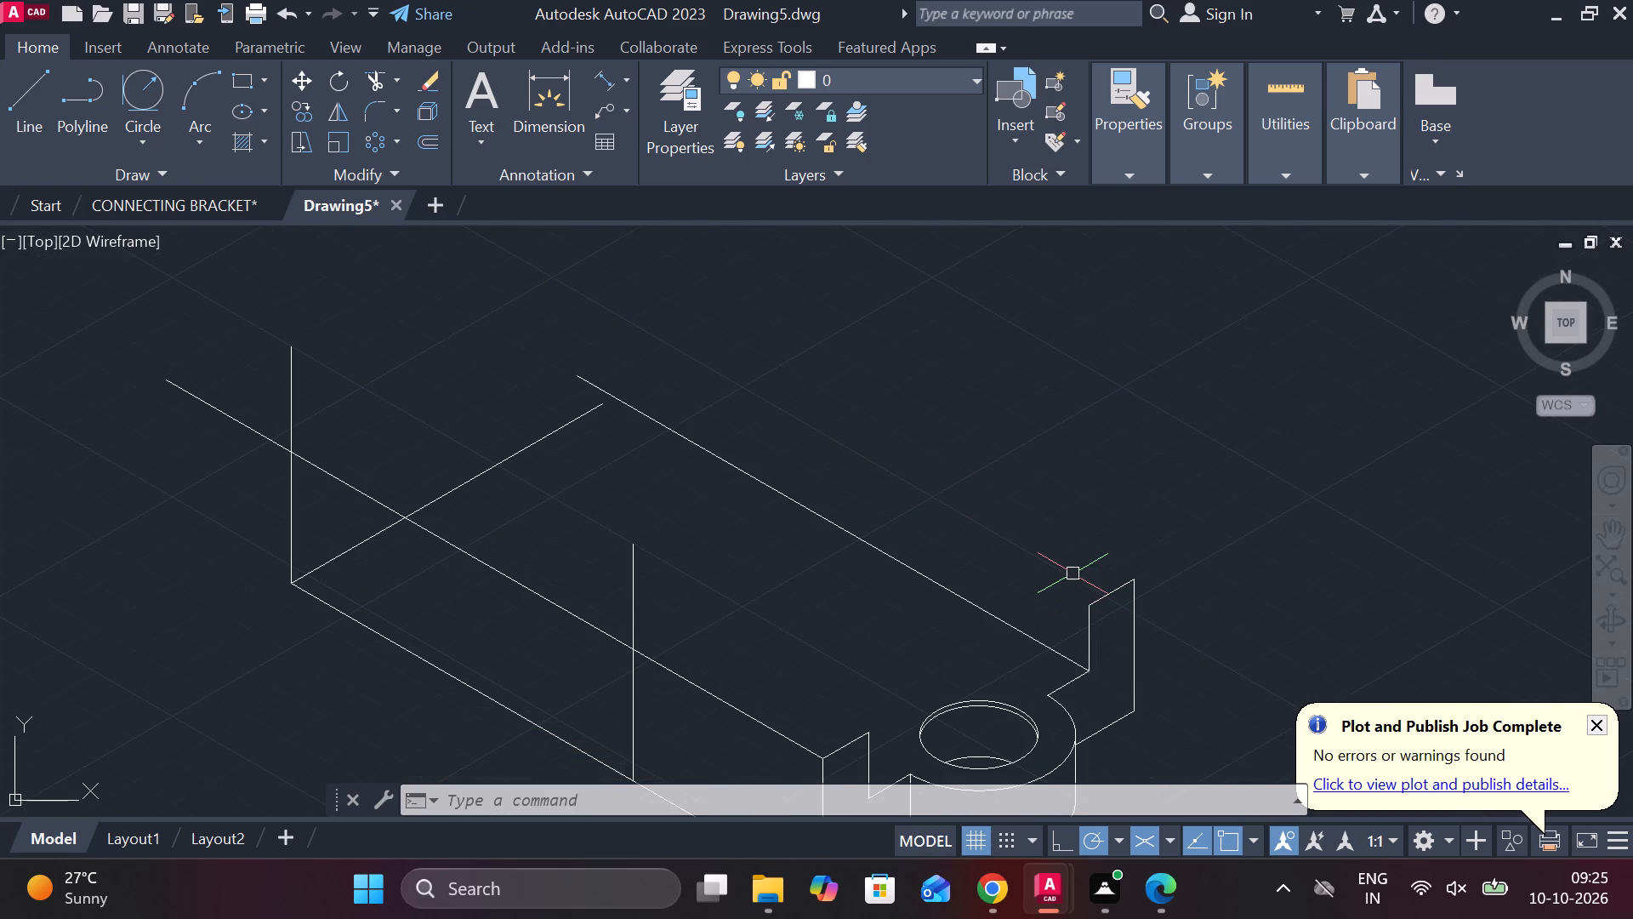
key("l")
key("Return")
double_click(1083, 604)
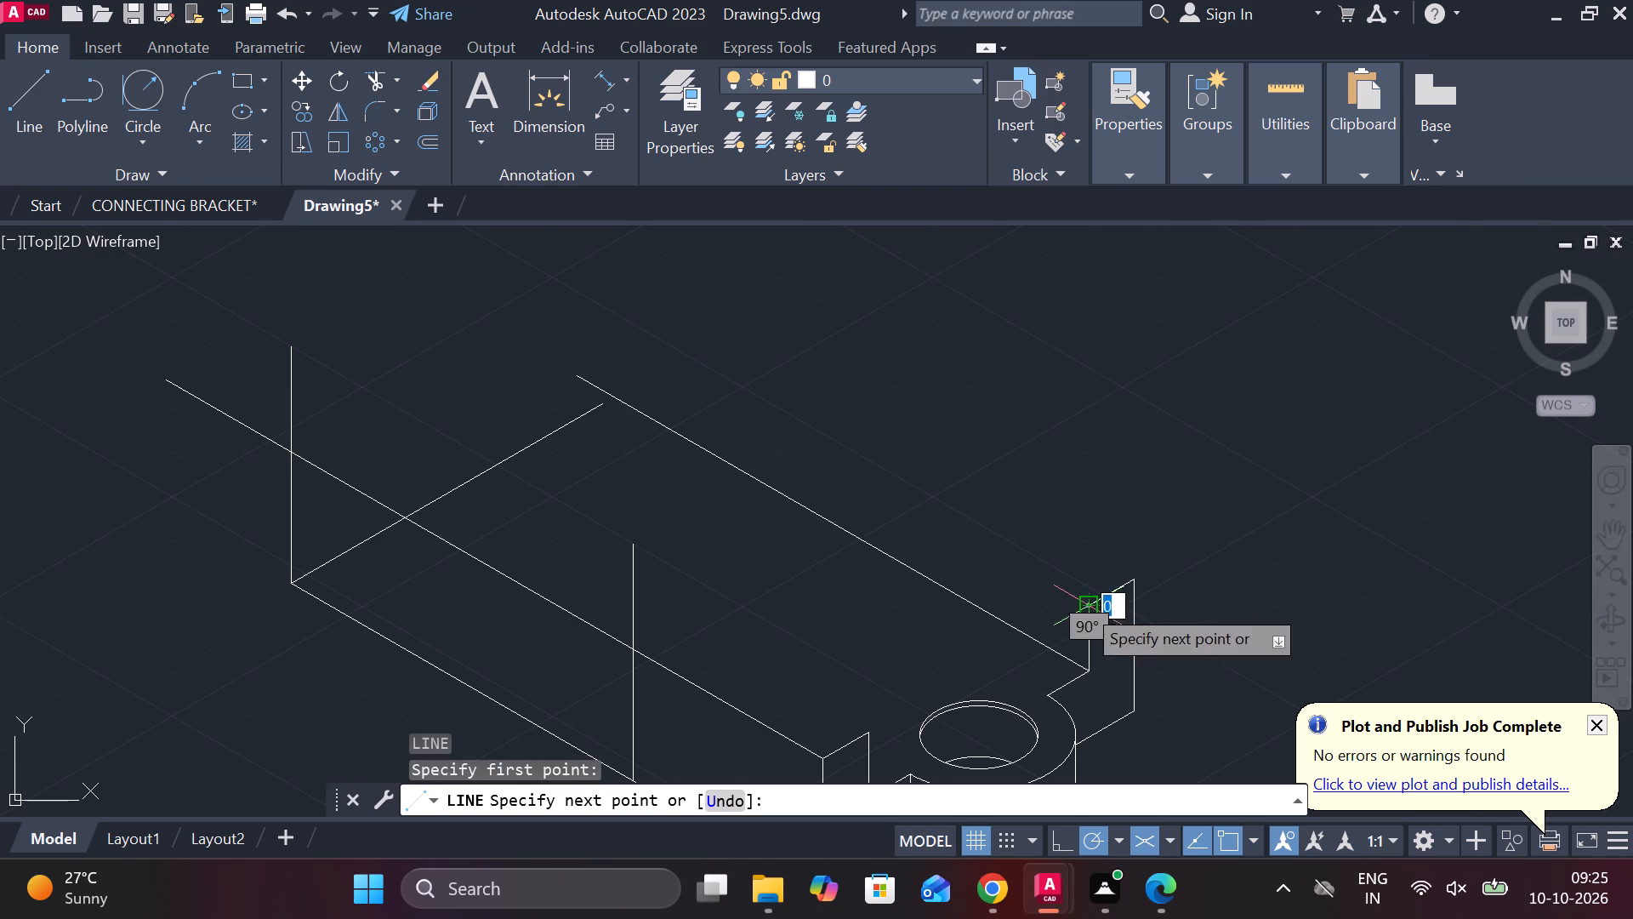
left_click(805, 425)
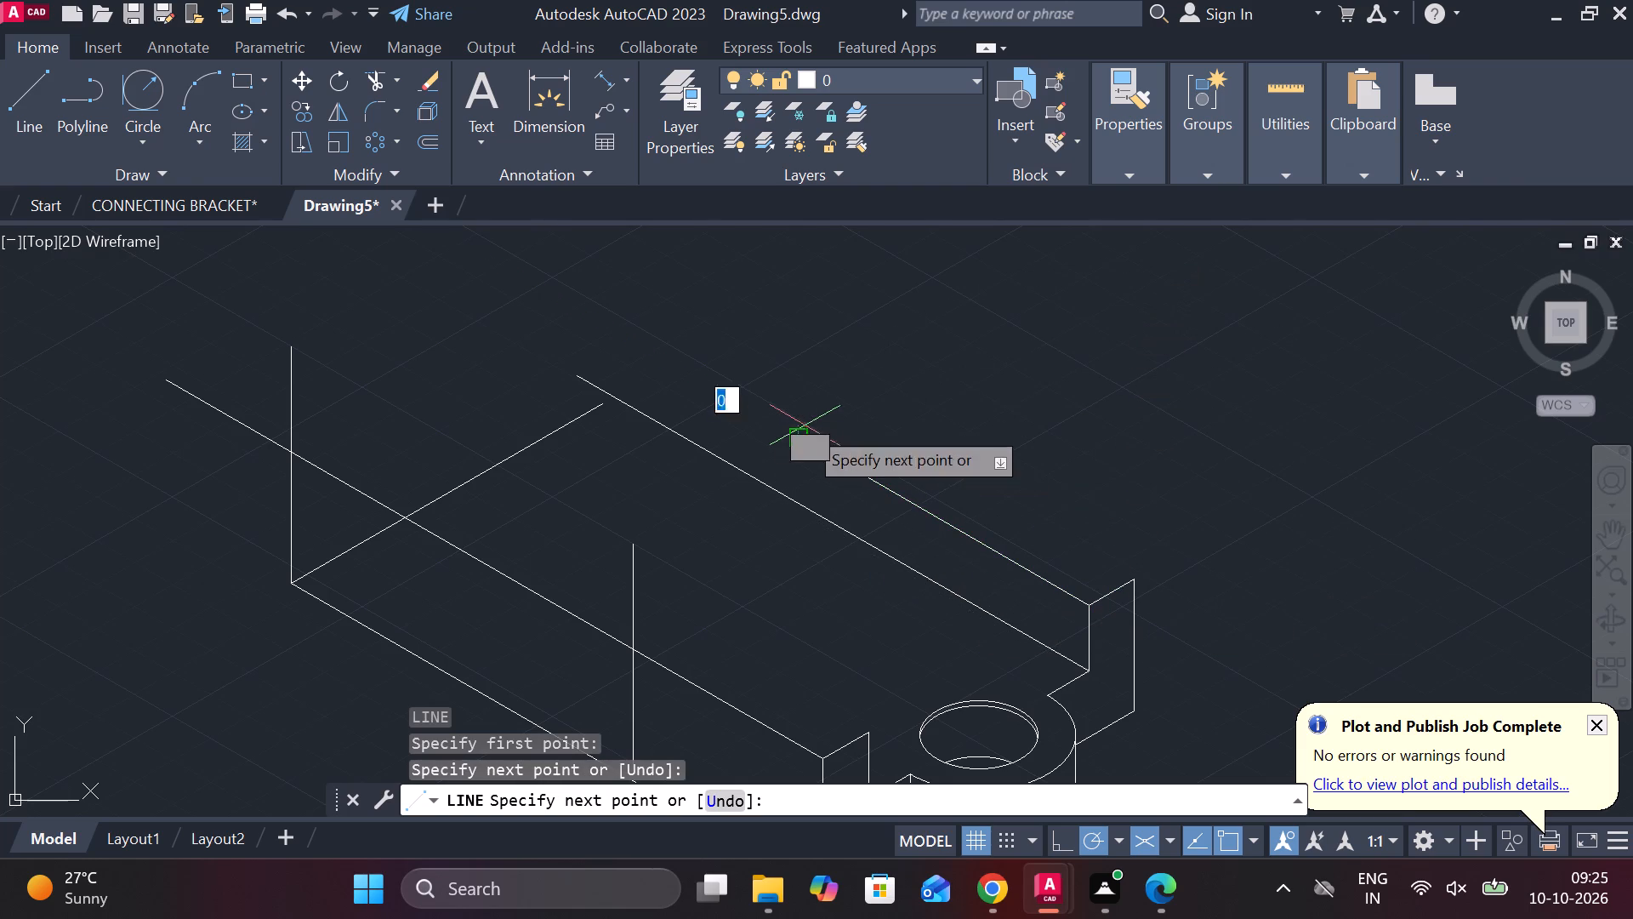
key("space")
key("space")
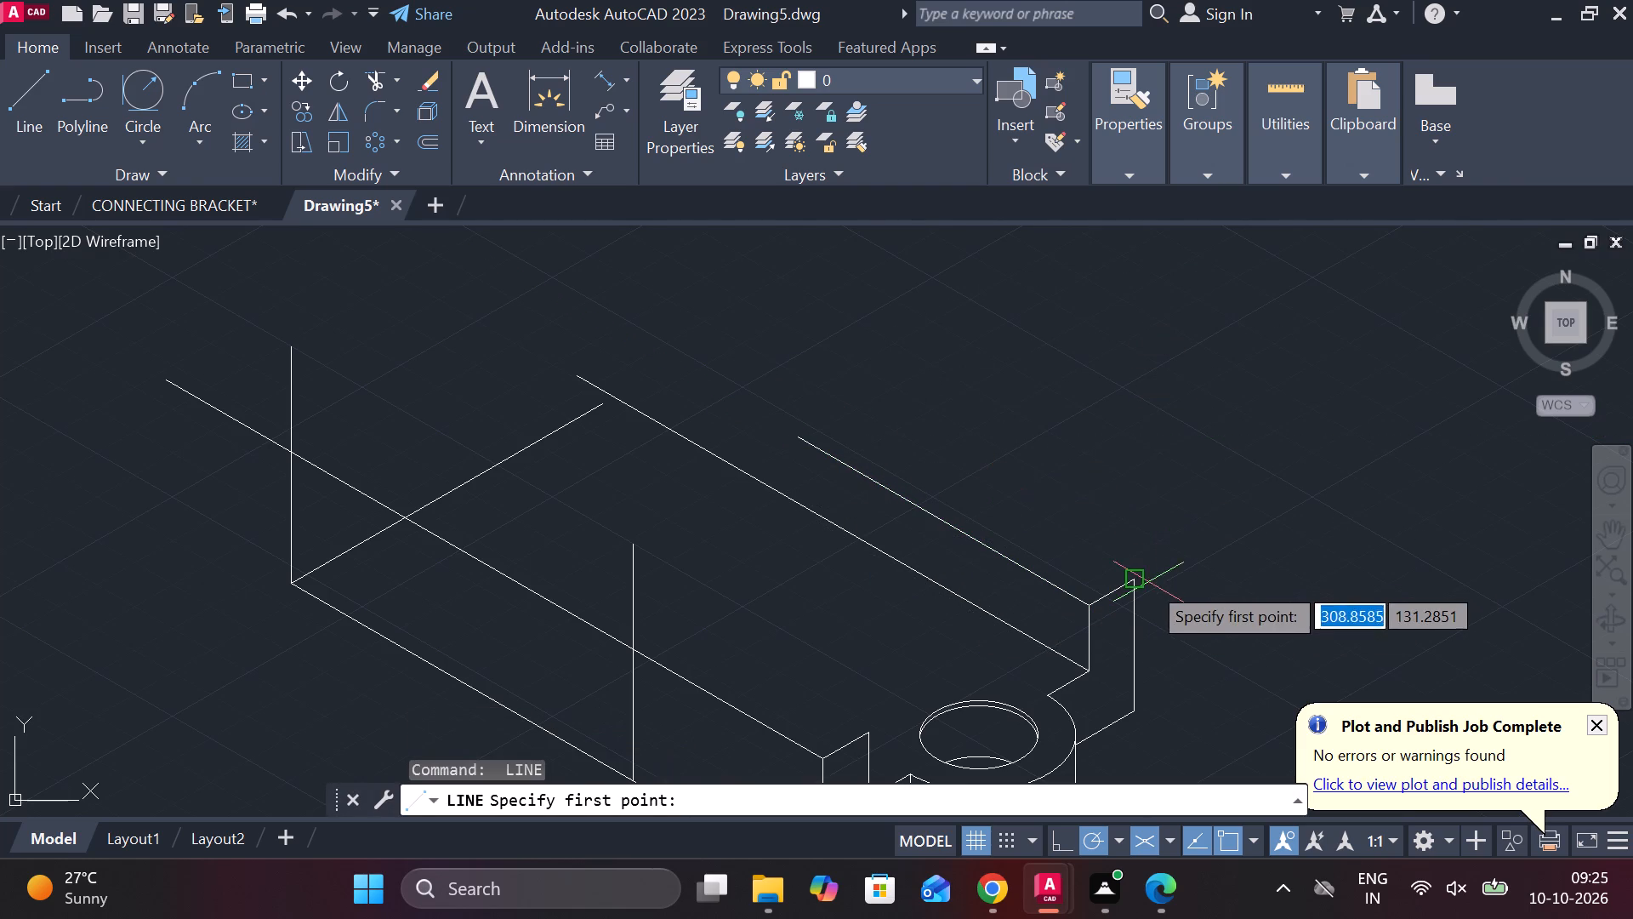
left_click(1143, 579)
left_click(794, 382)
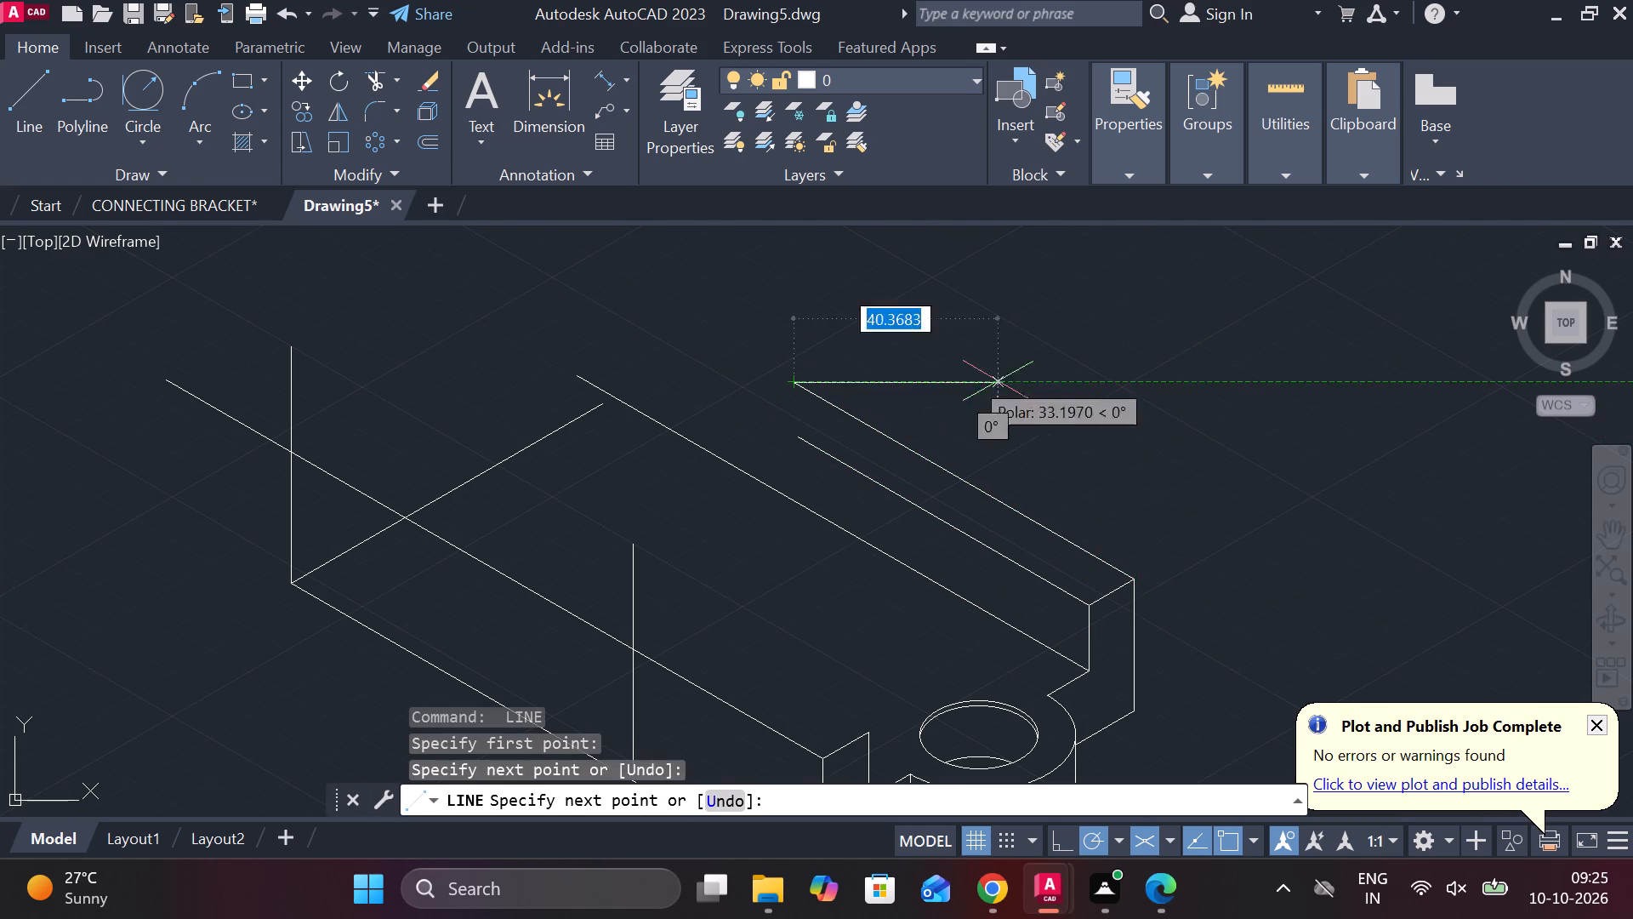
key("Escape")
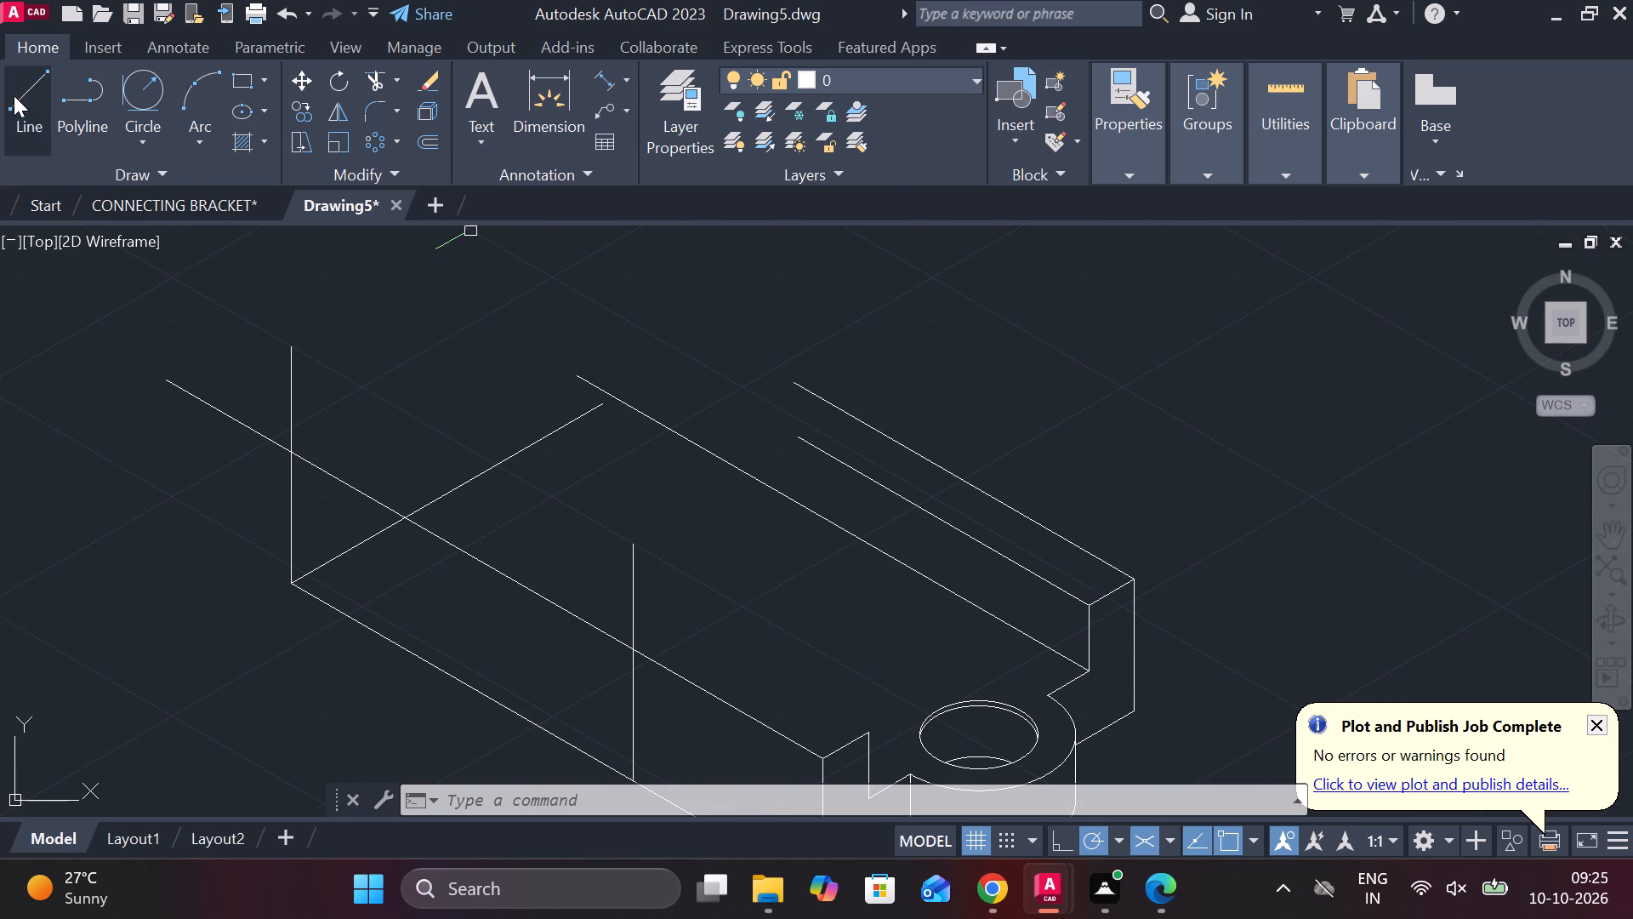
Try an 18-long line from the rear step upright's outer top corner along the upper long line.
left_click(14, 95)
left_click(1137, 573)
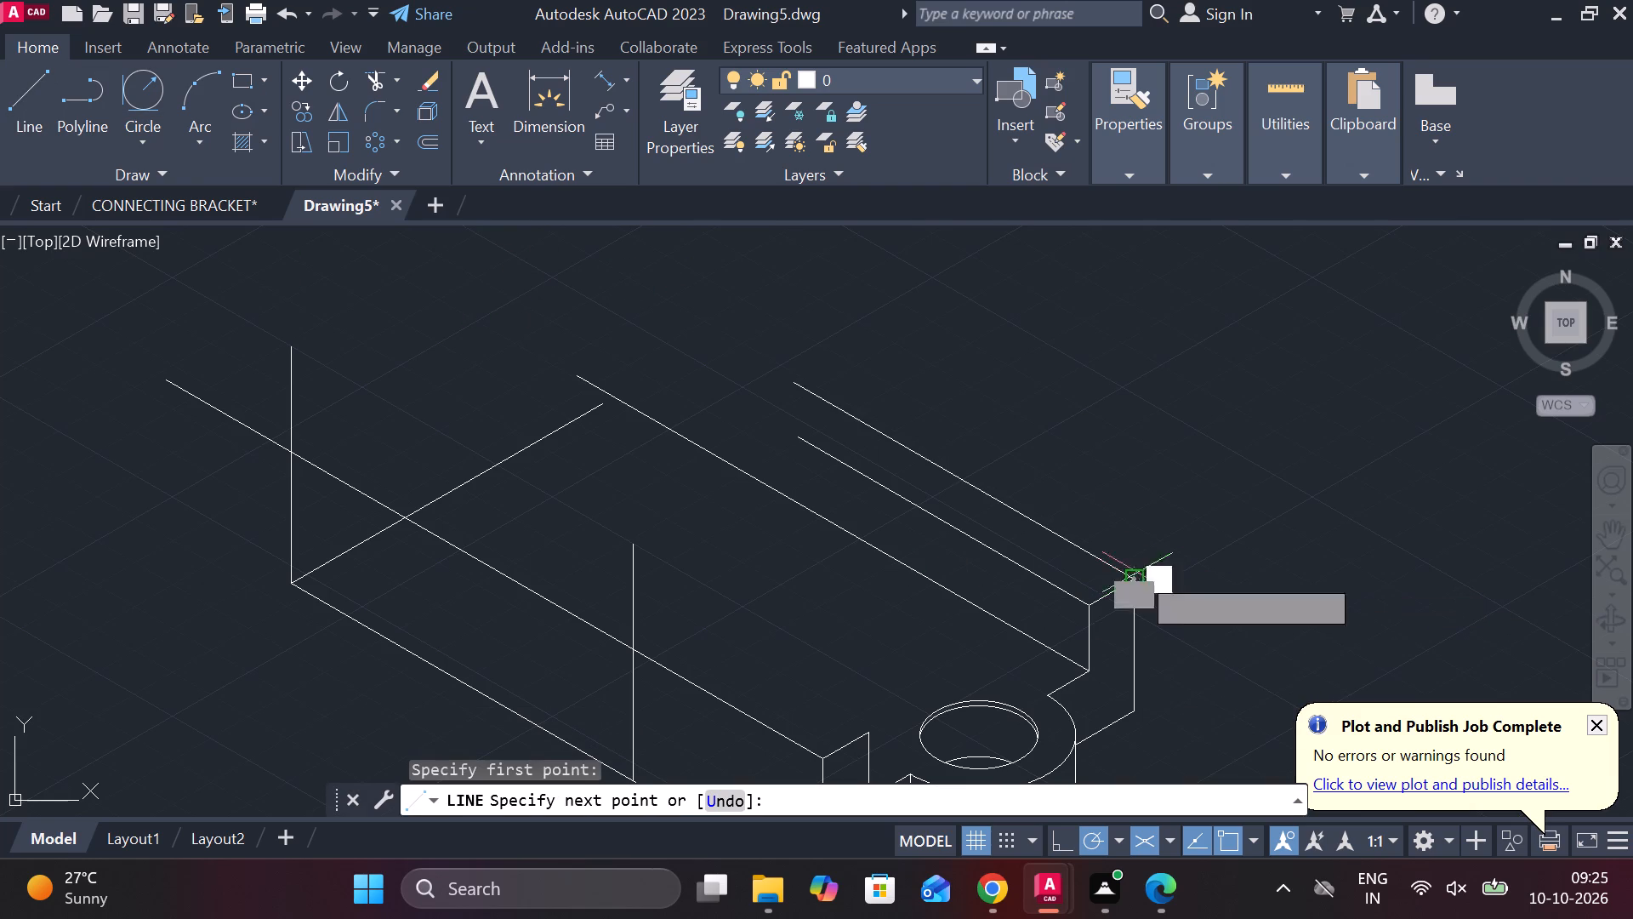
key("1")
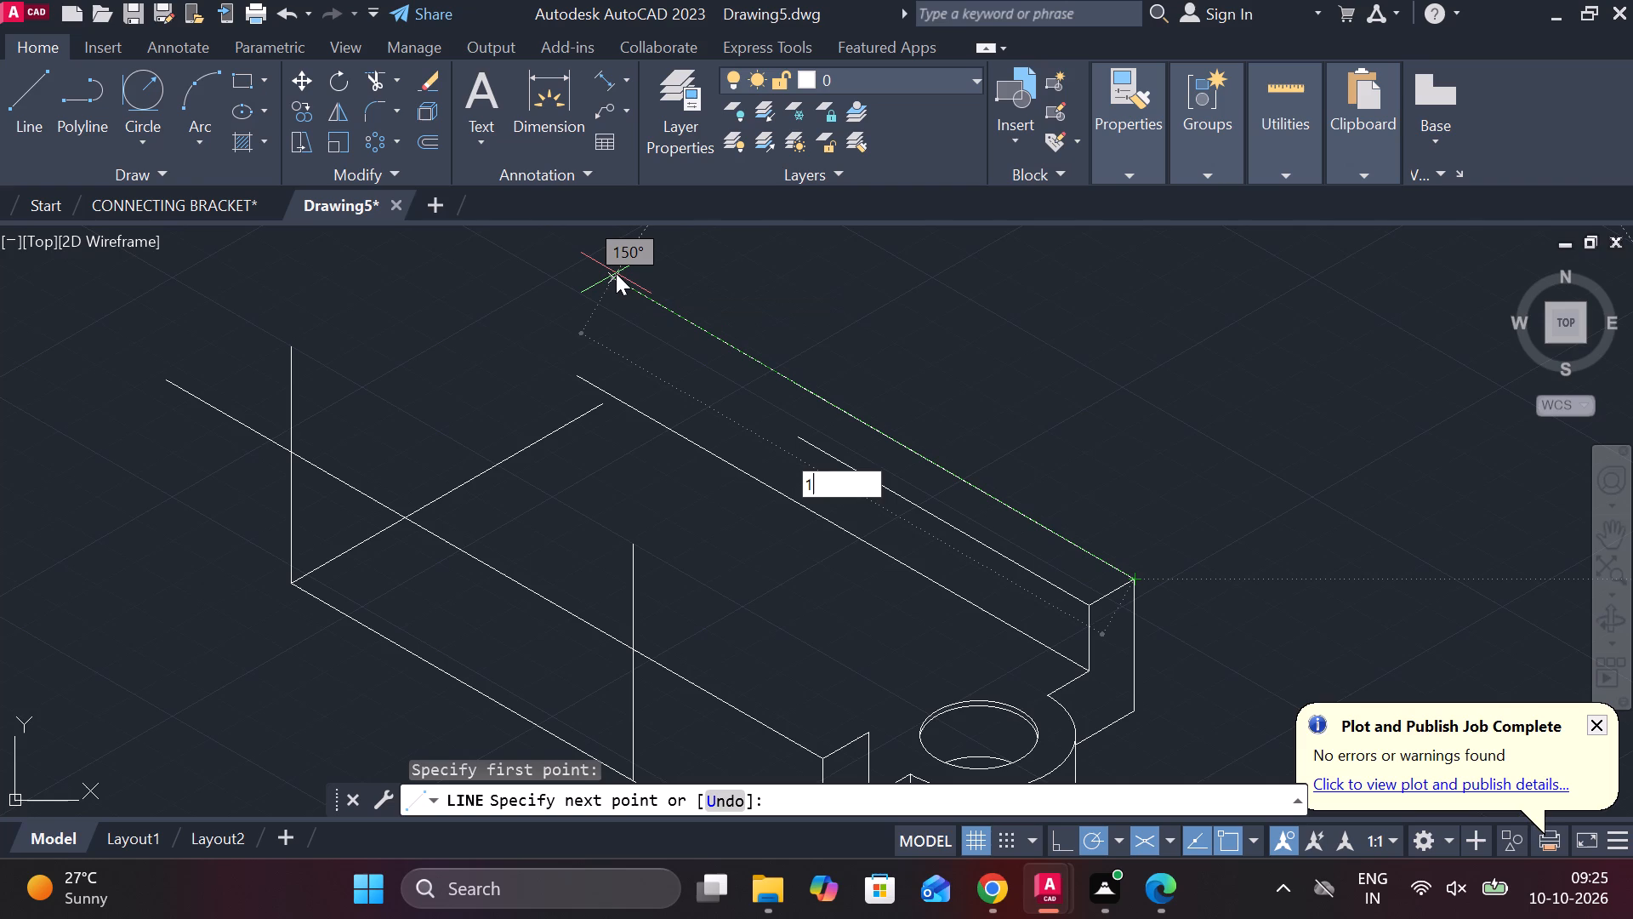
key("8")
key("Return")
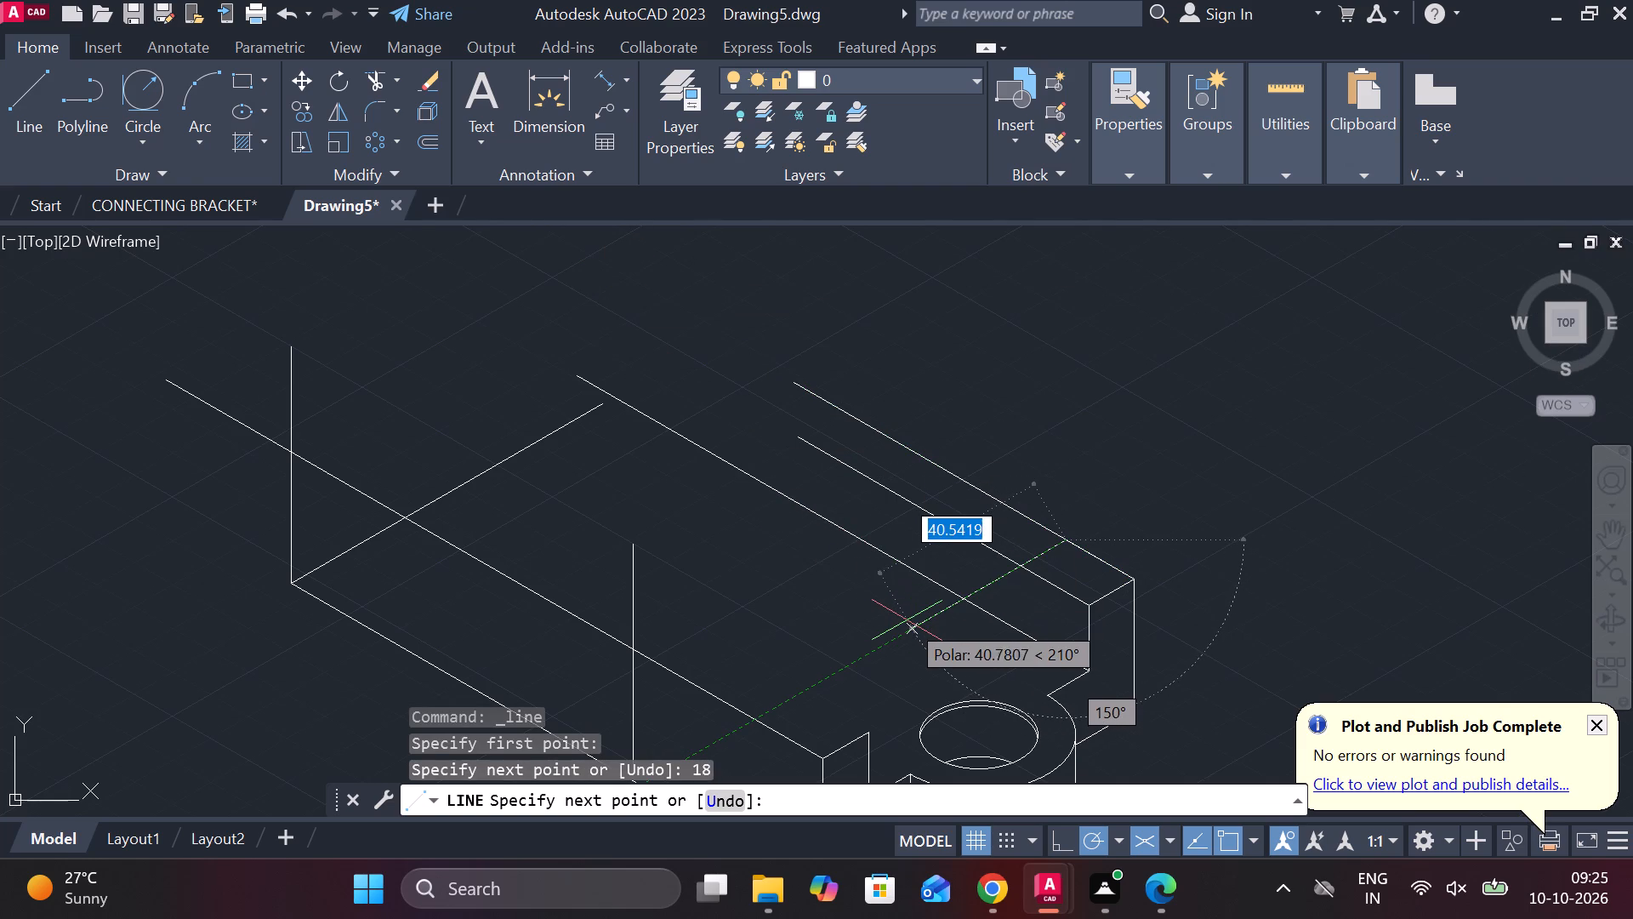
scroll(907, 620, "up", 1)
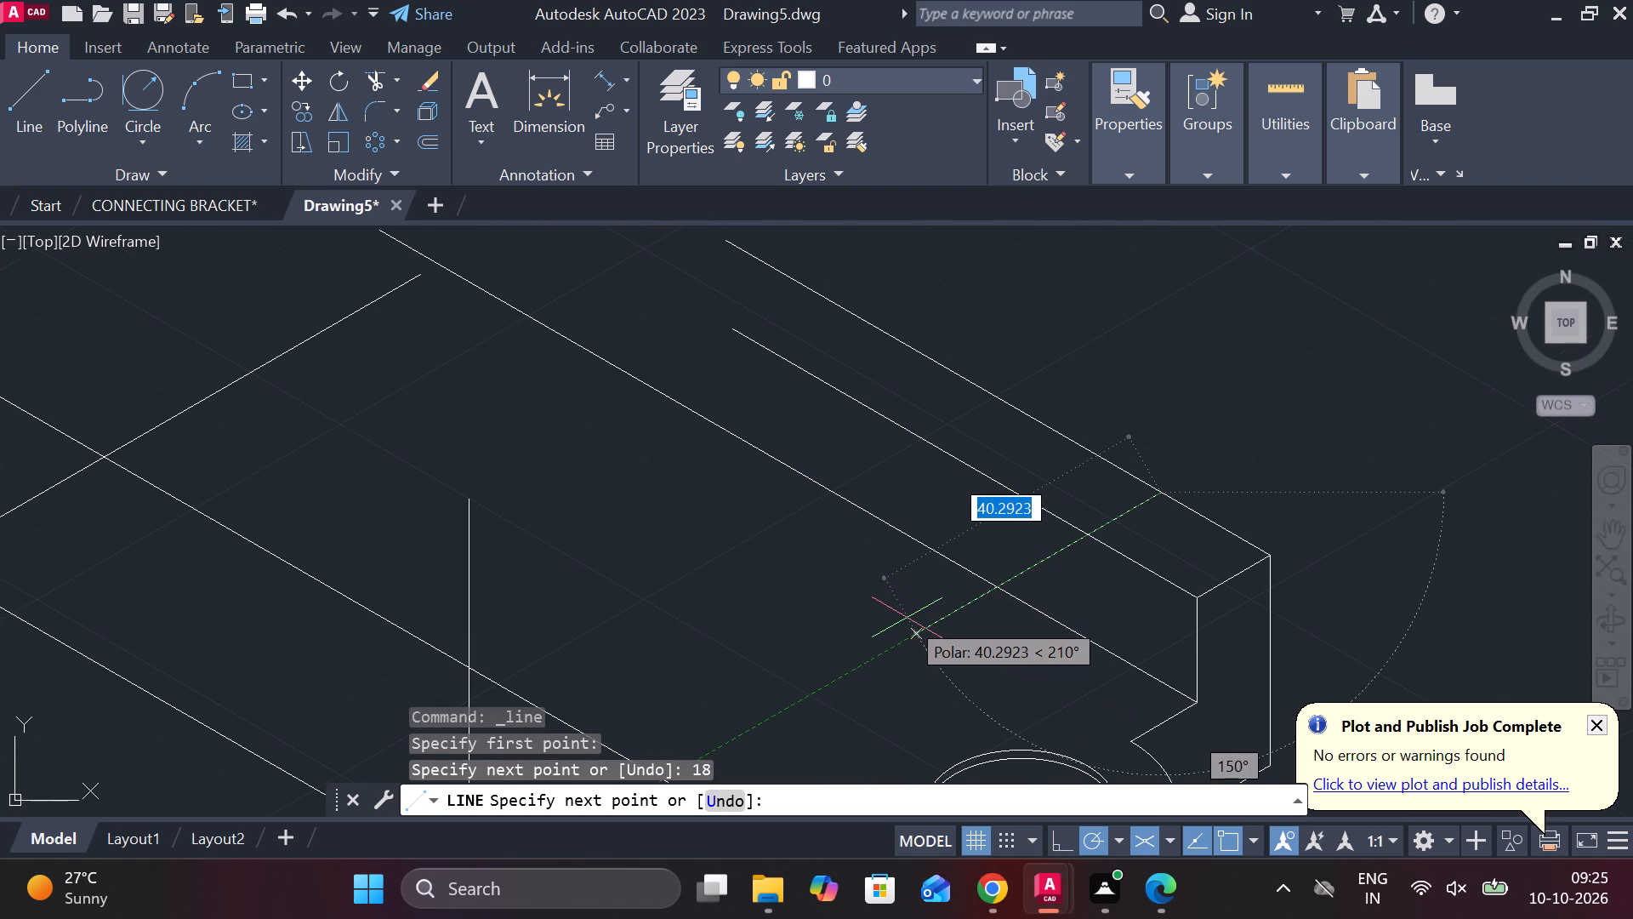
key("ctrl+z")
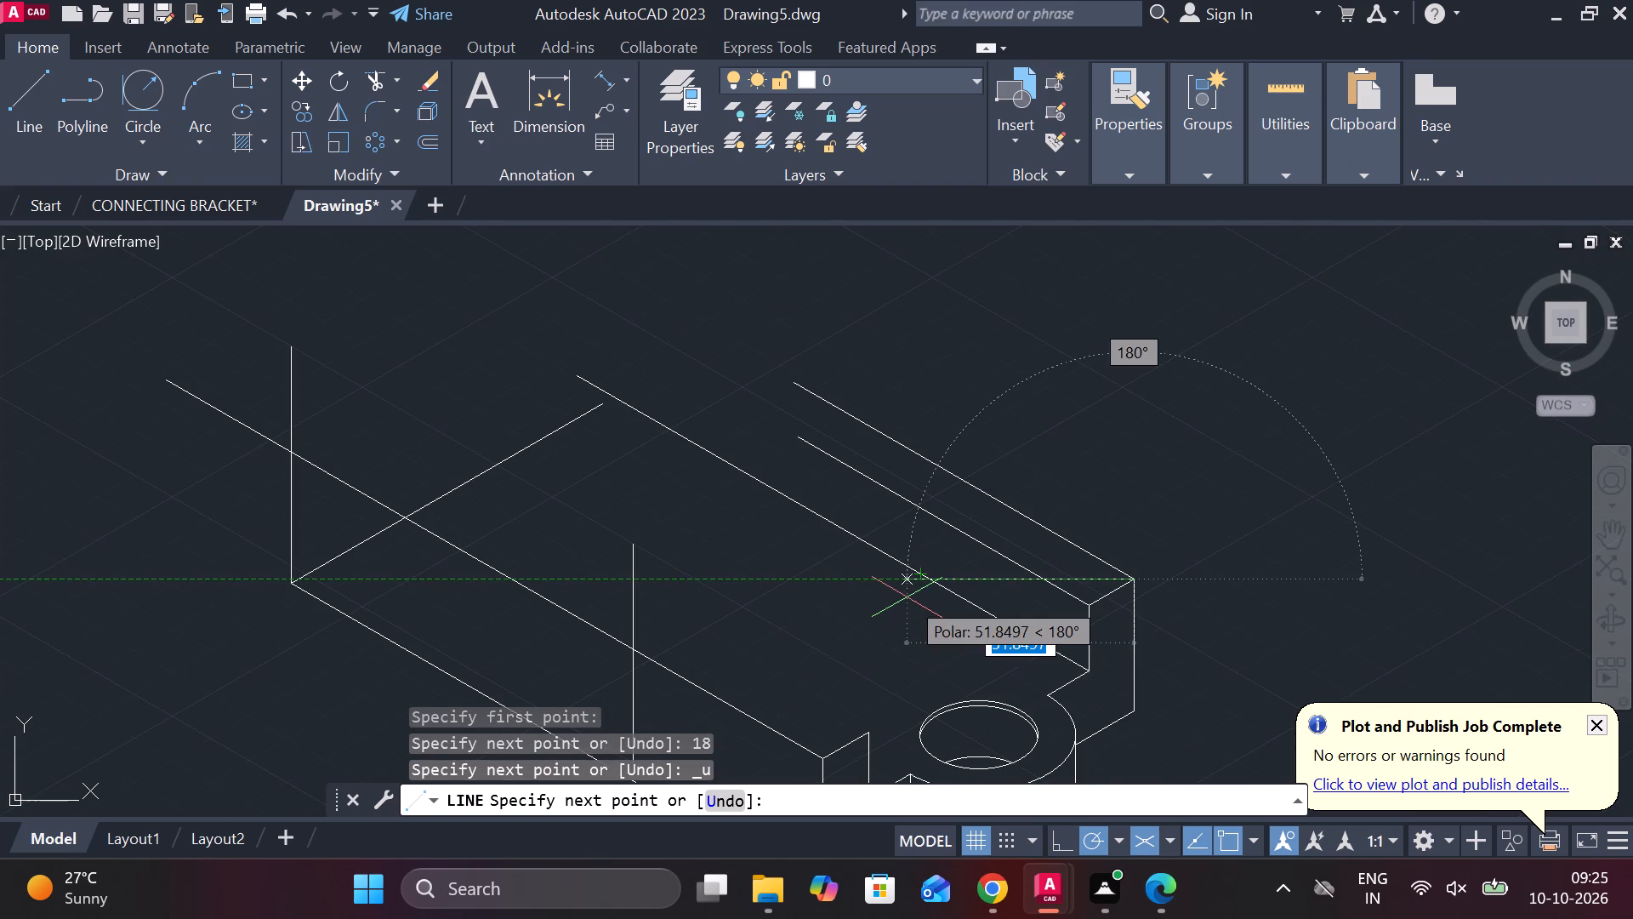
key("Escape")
Extend the base's far short edge to meet the redrawn rear long line.
middle_click_drag(1191, 414, 1118, 389)
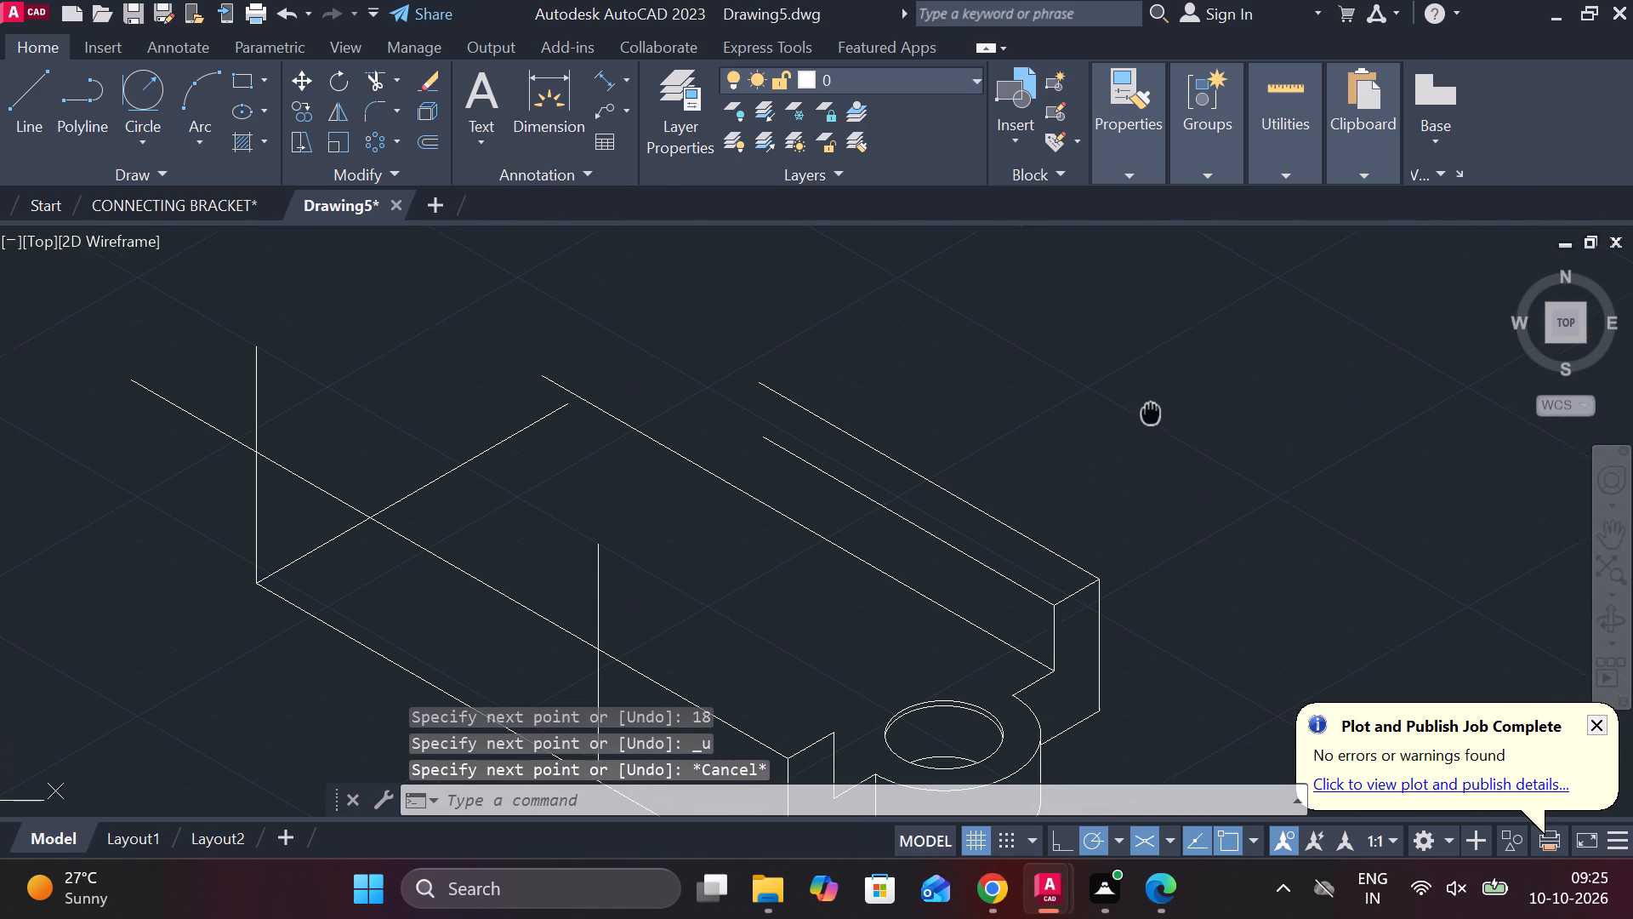
middle_click_drag(1118, 389, 1084, 357)
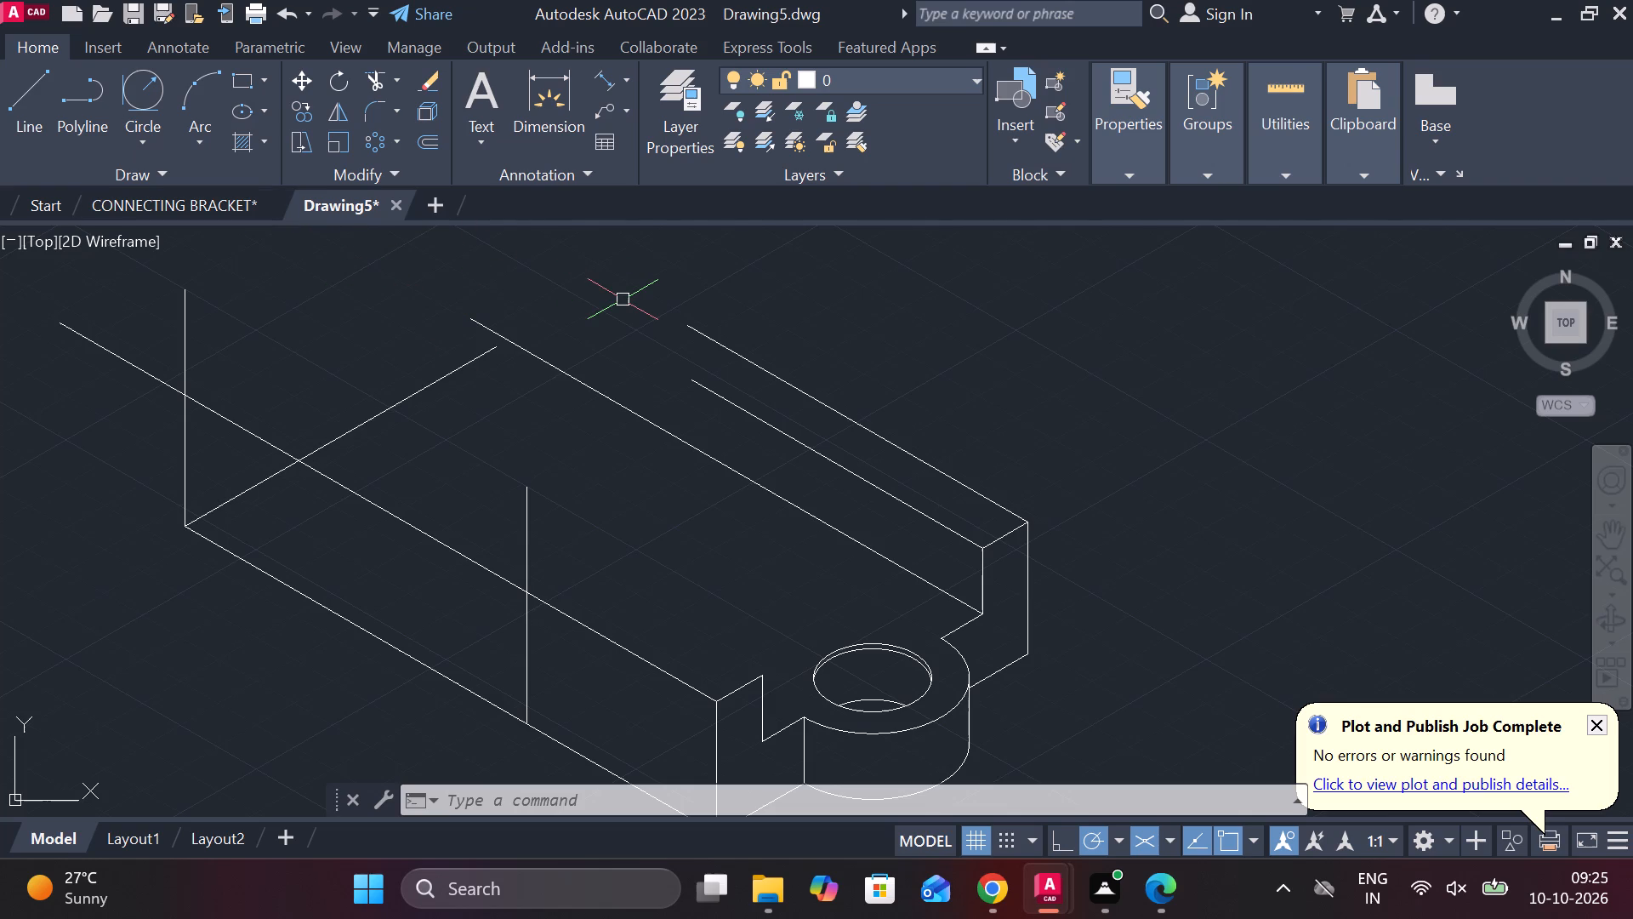
type("EX")
key("space")
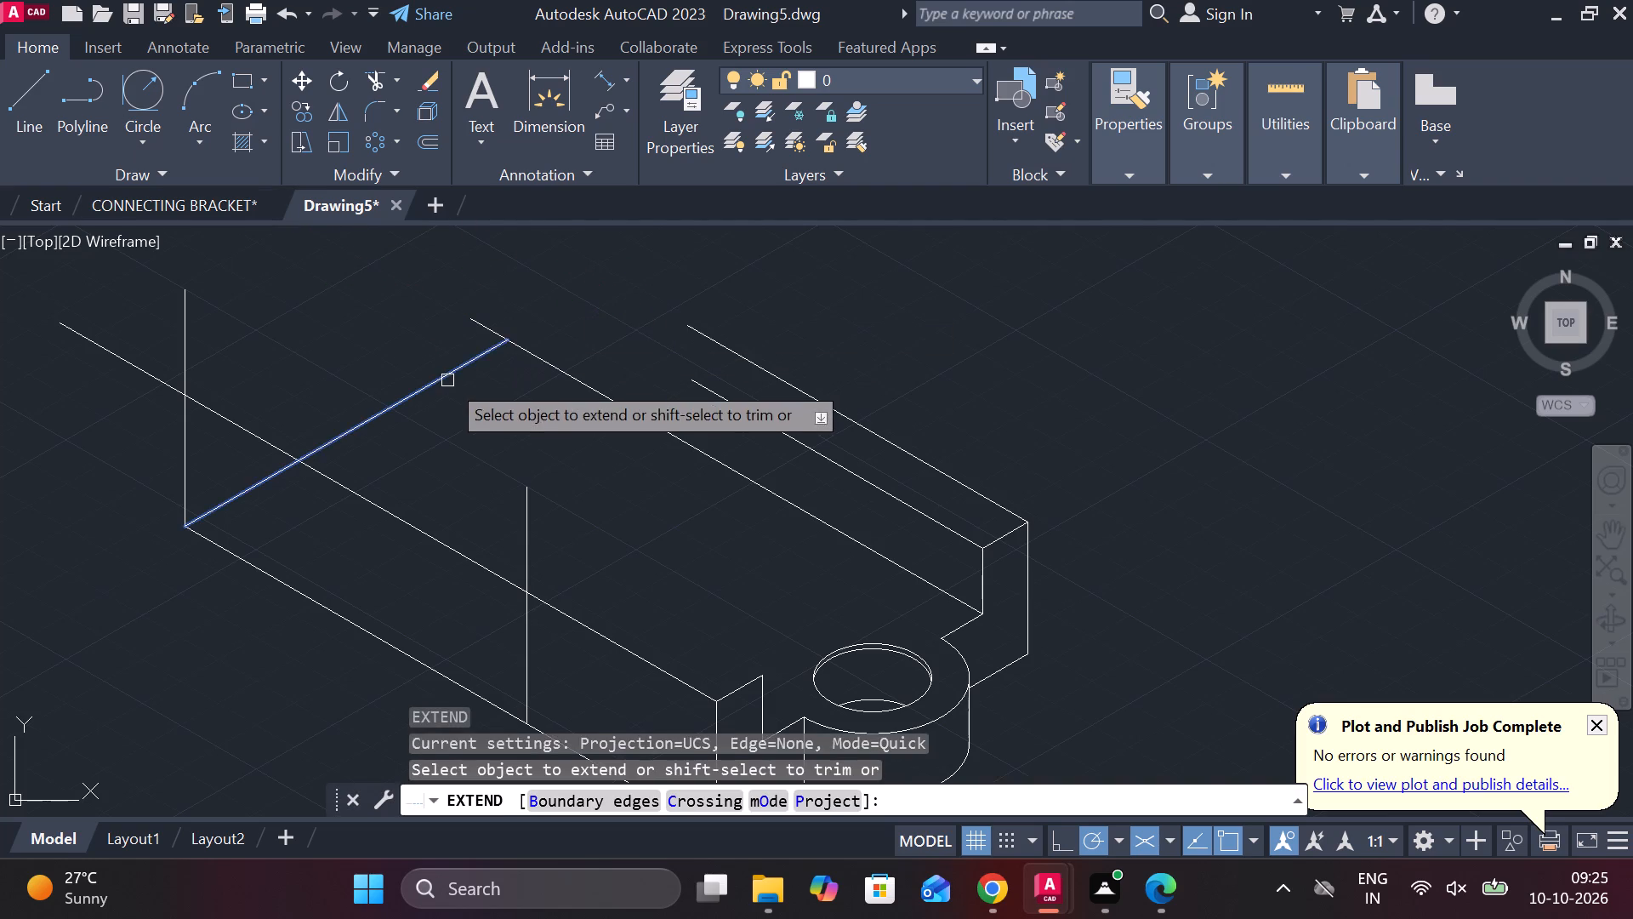
left_click(447, 380)
key("Escape")
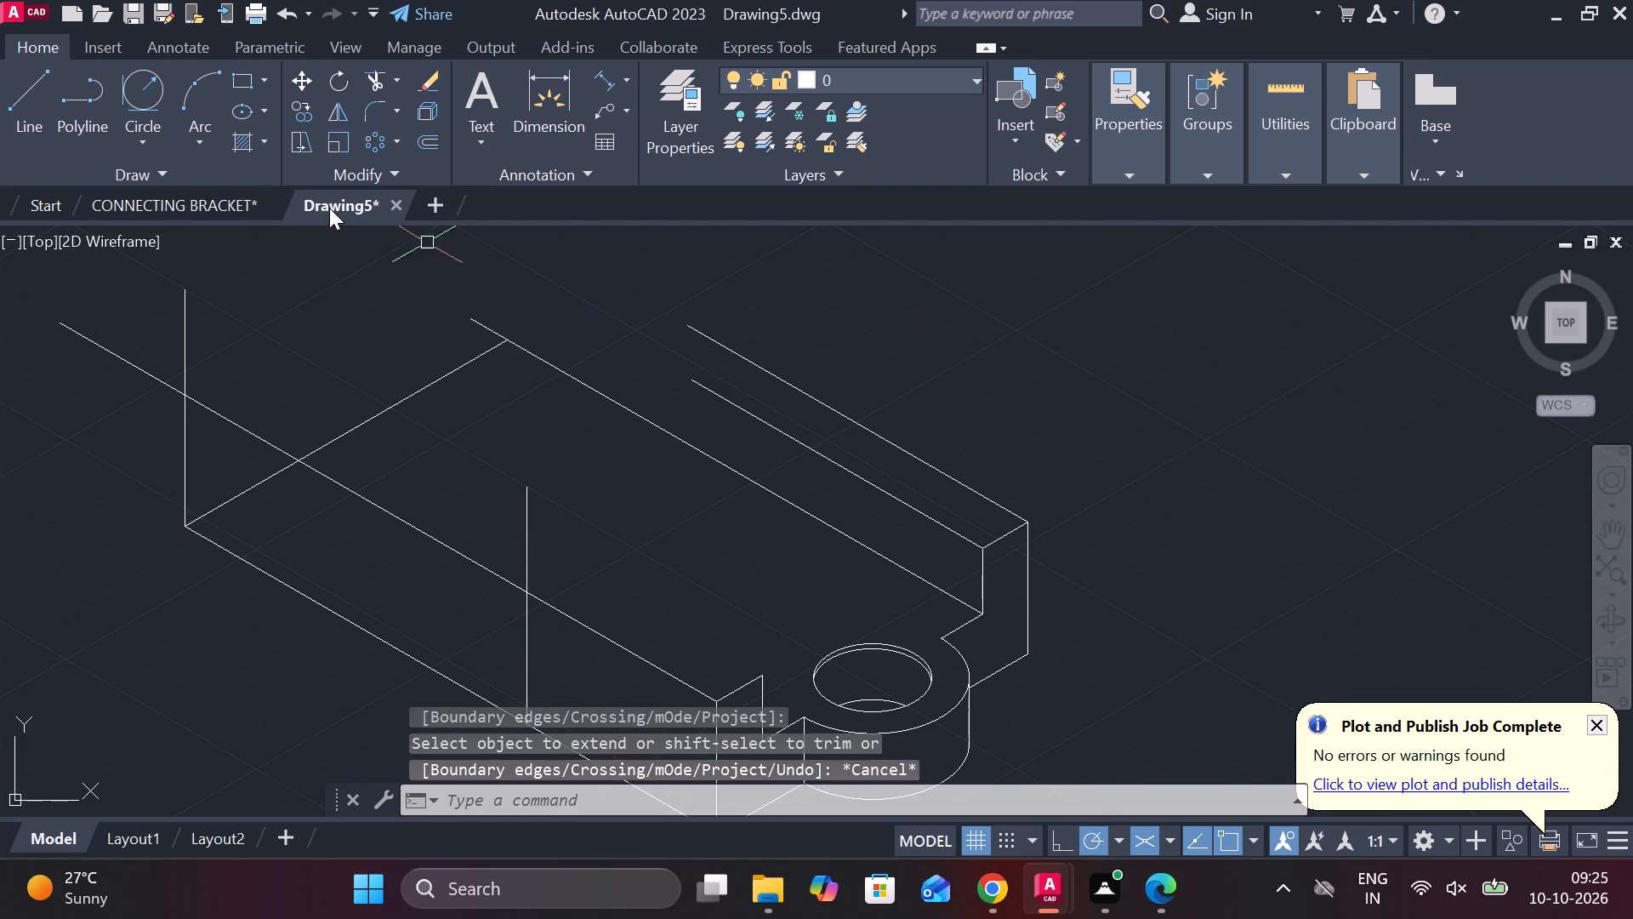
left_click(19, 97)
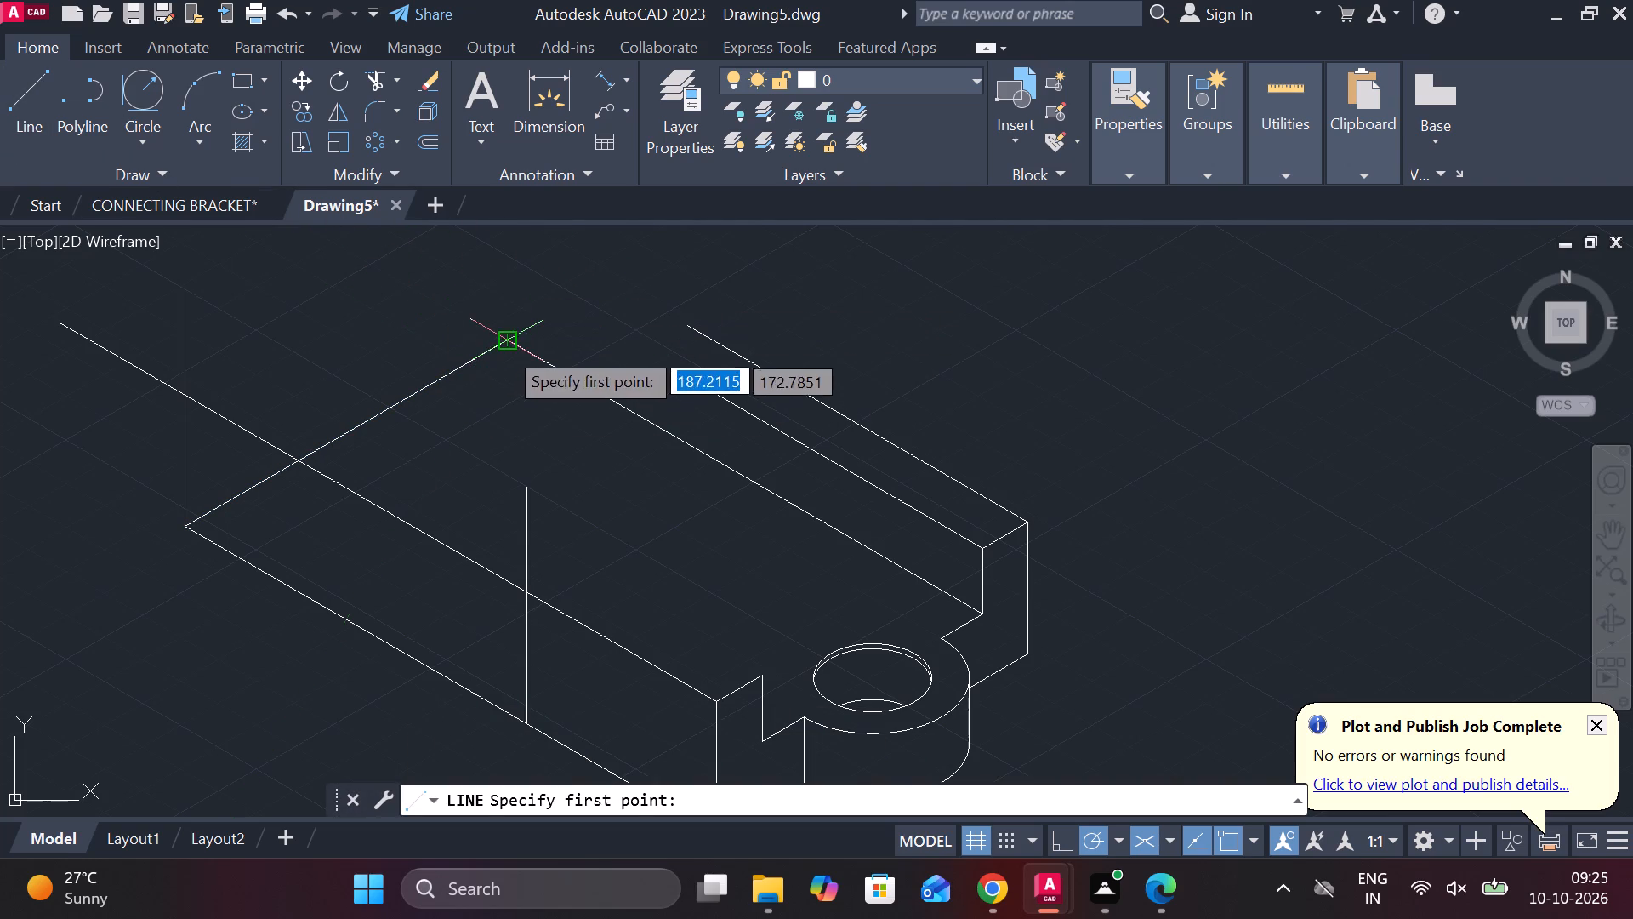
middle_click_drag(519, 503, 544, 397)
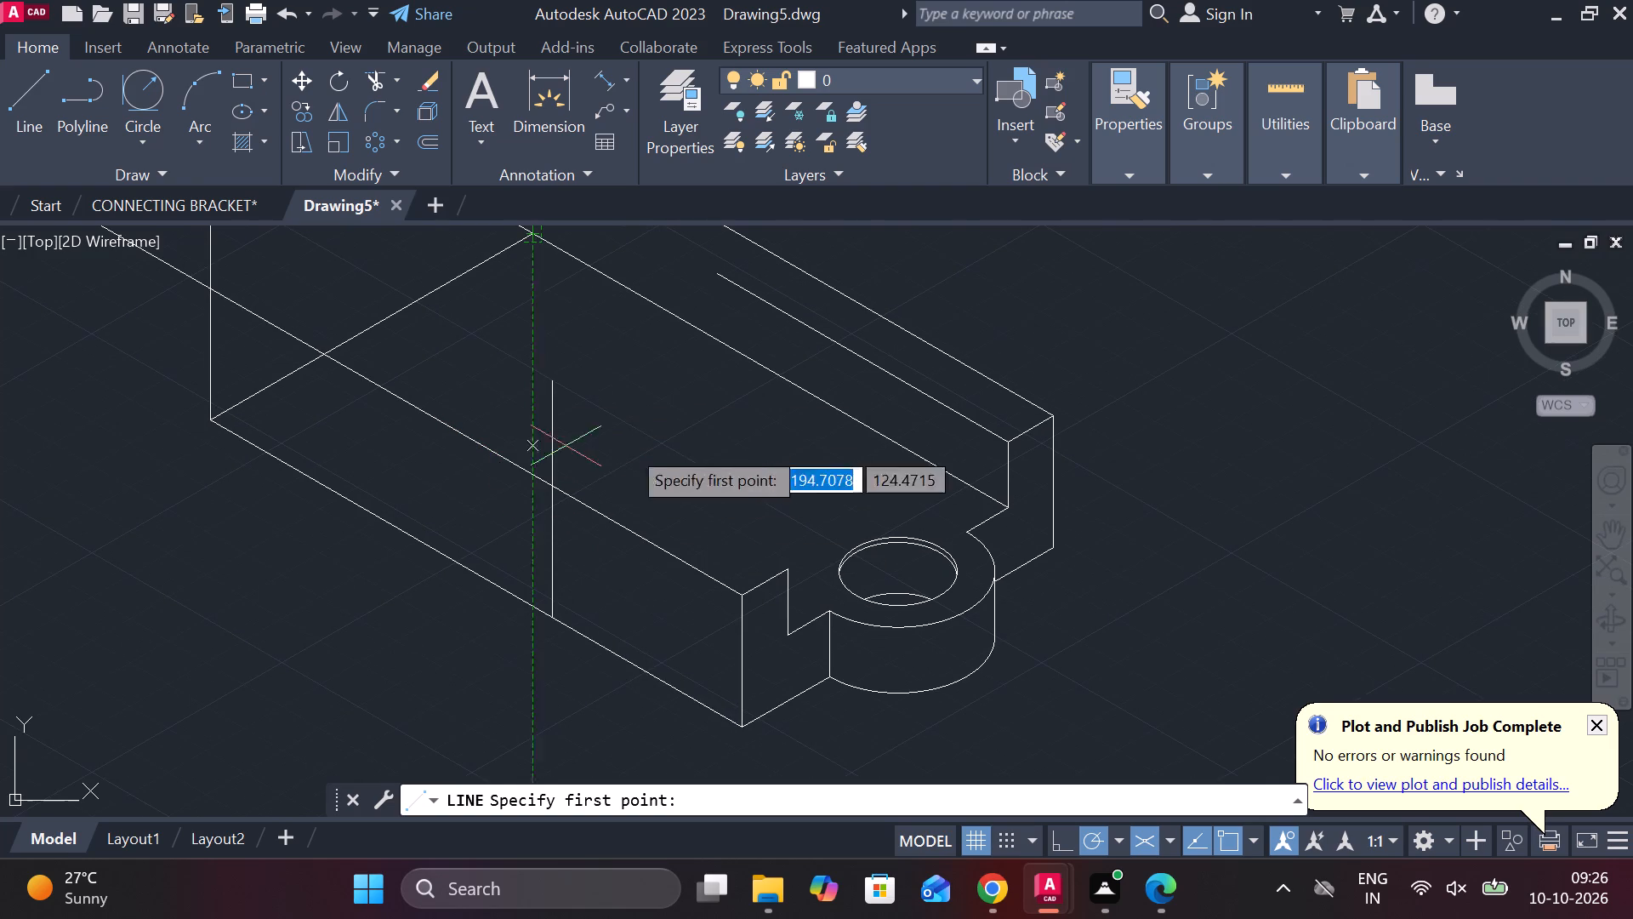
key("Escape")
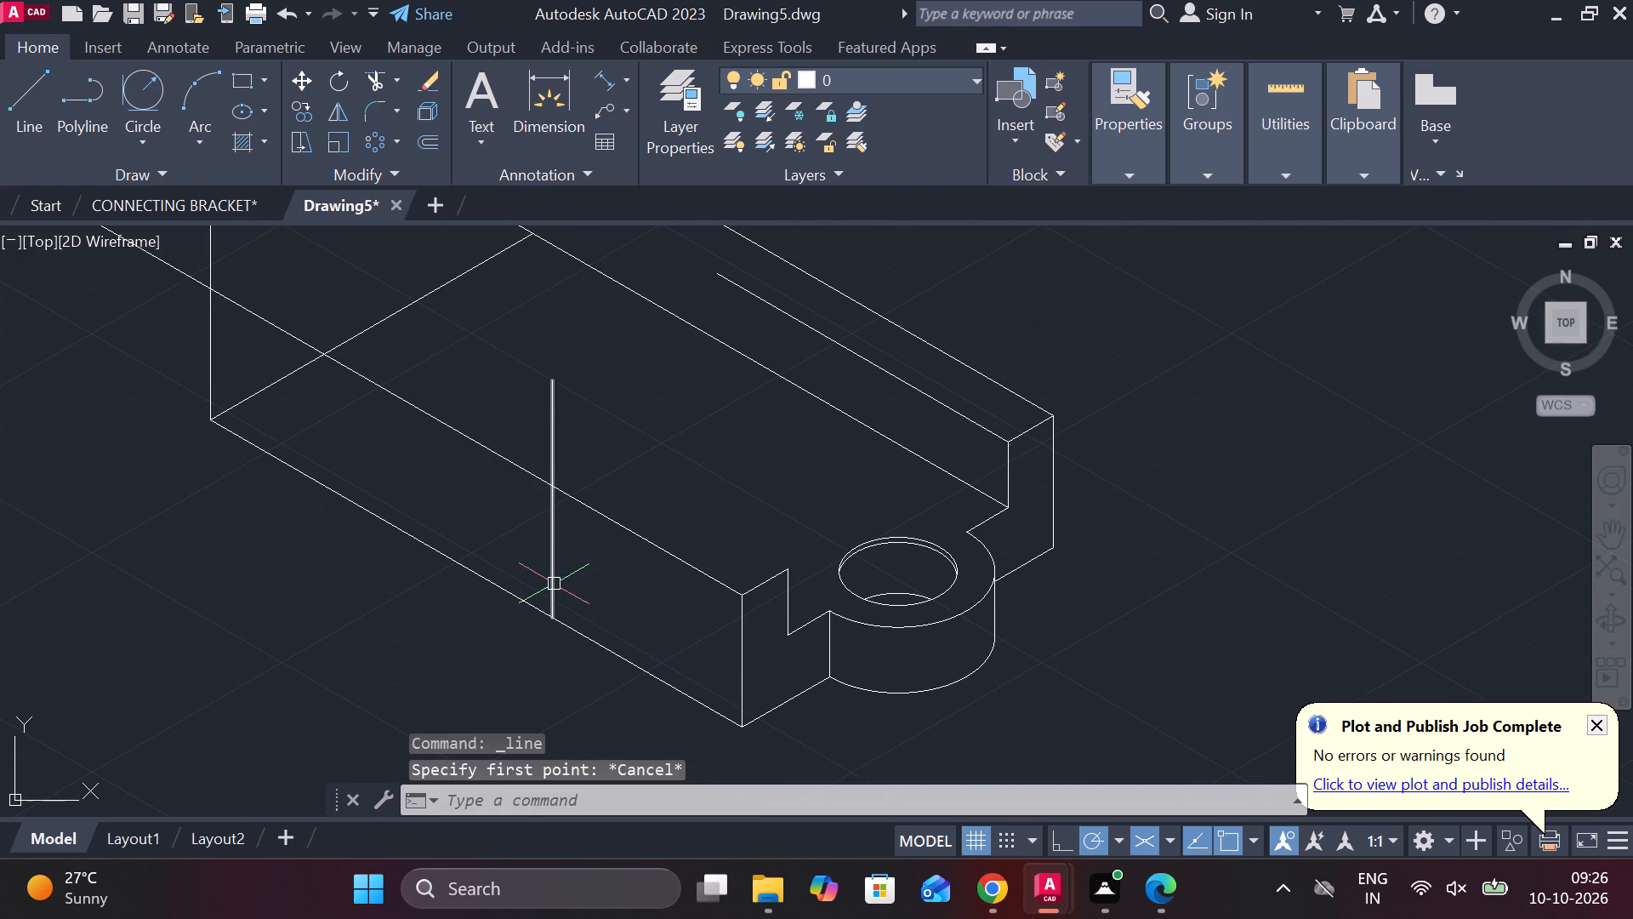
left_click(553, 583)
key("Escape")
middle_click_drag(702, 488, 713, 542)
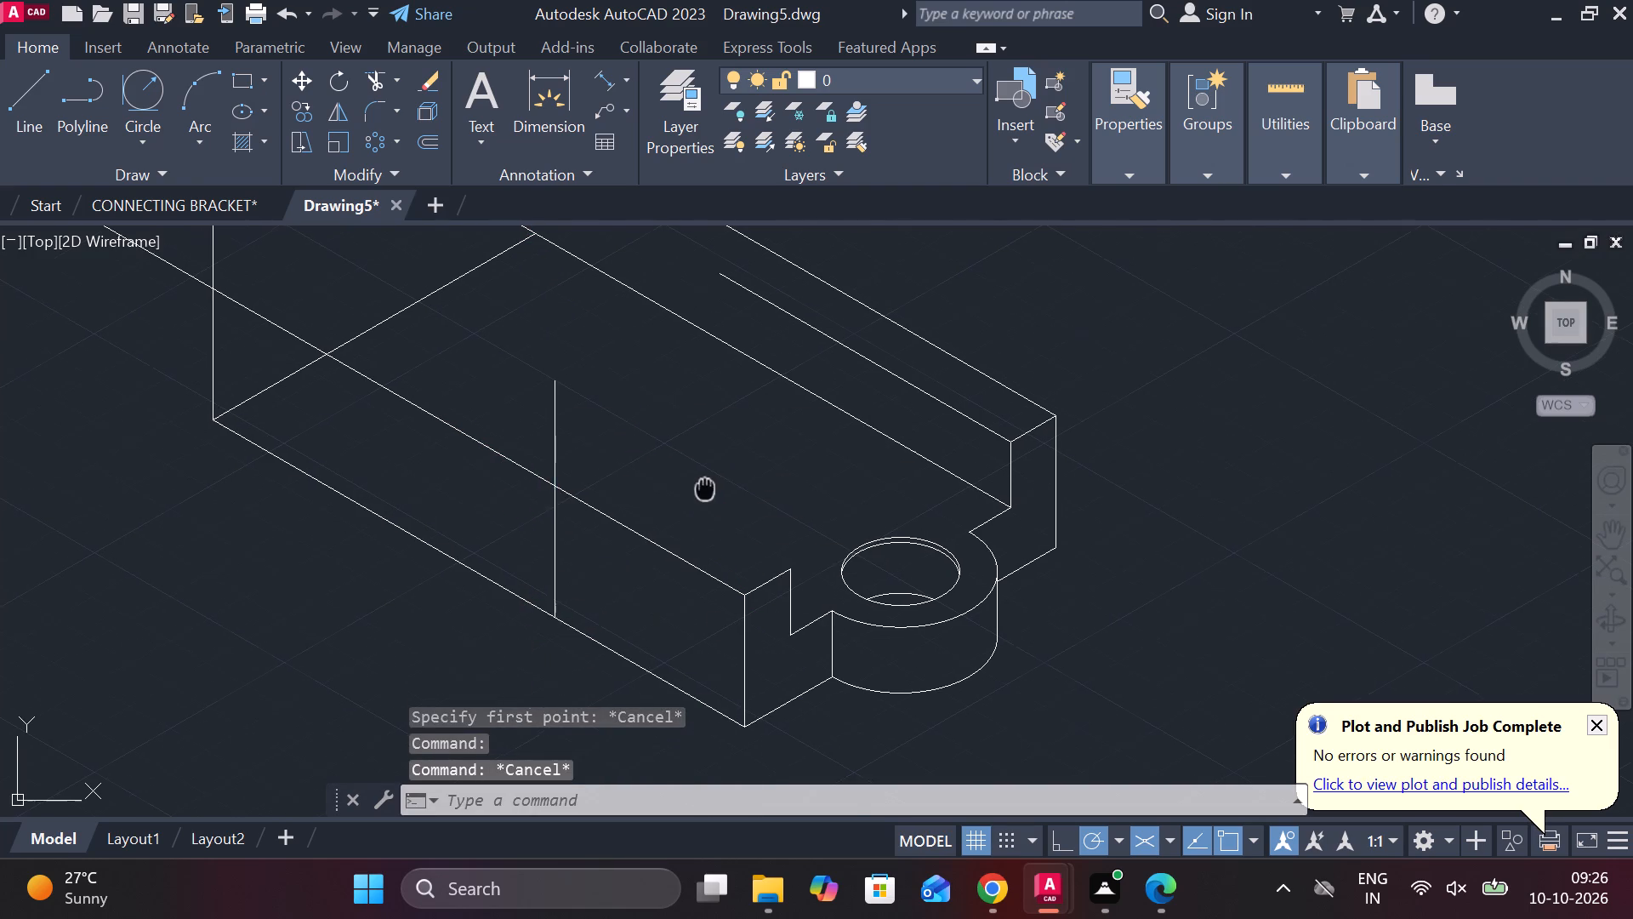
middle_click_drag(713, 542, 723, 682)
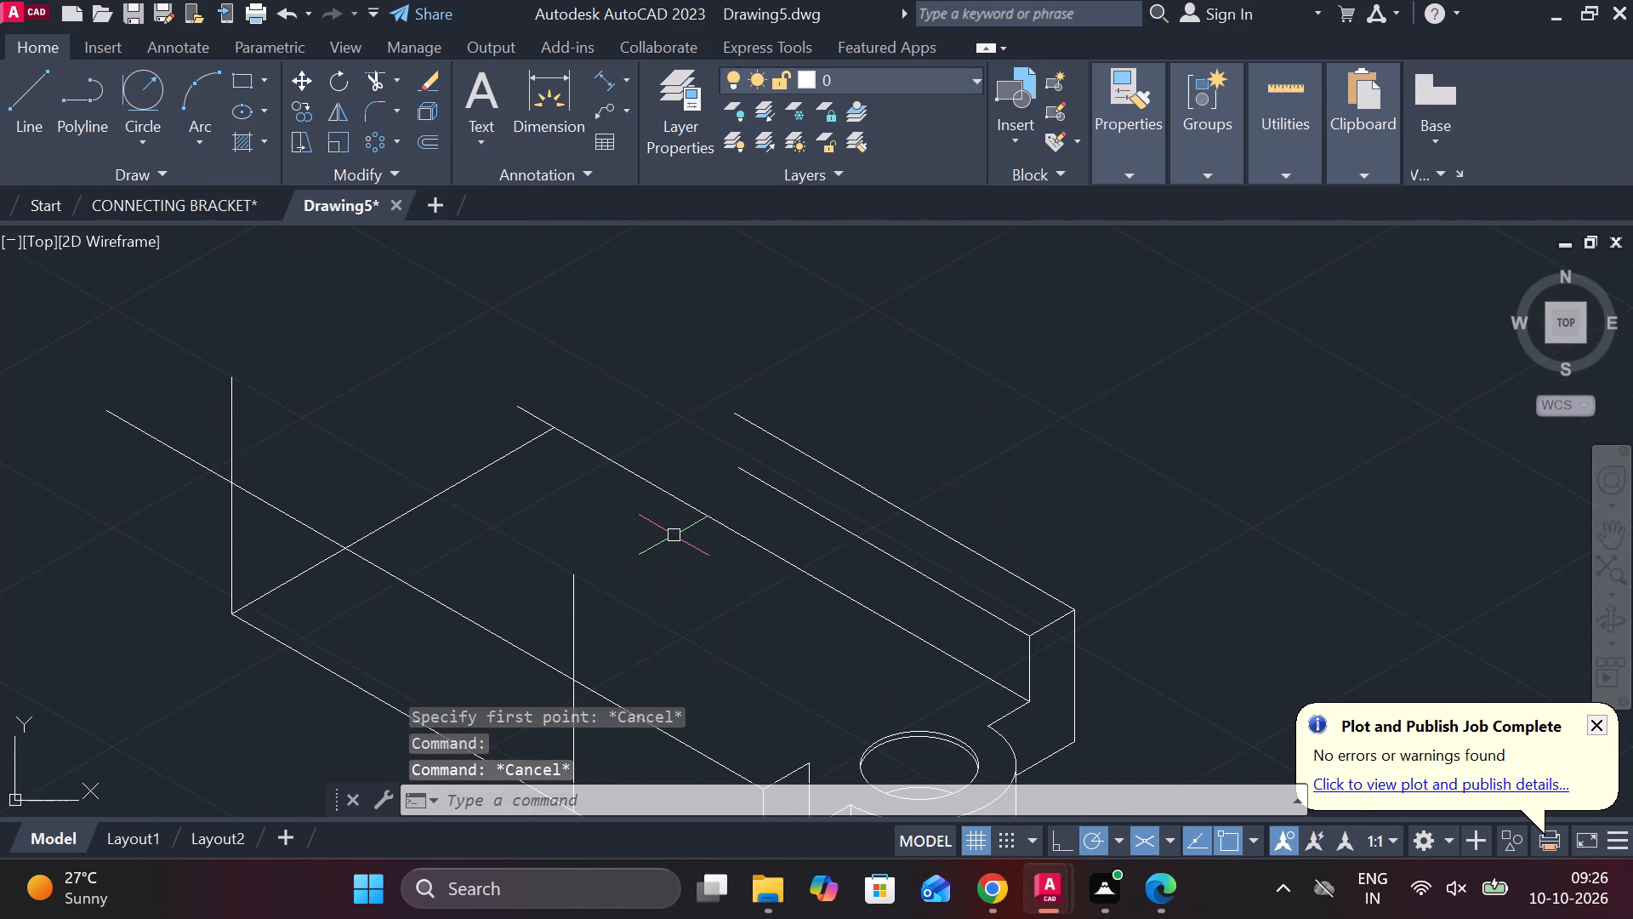
Draw a 54-long vertical line upward from the base's far rear corner, where the short edge meets the rear long line.
key("l")
key("Return")
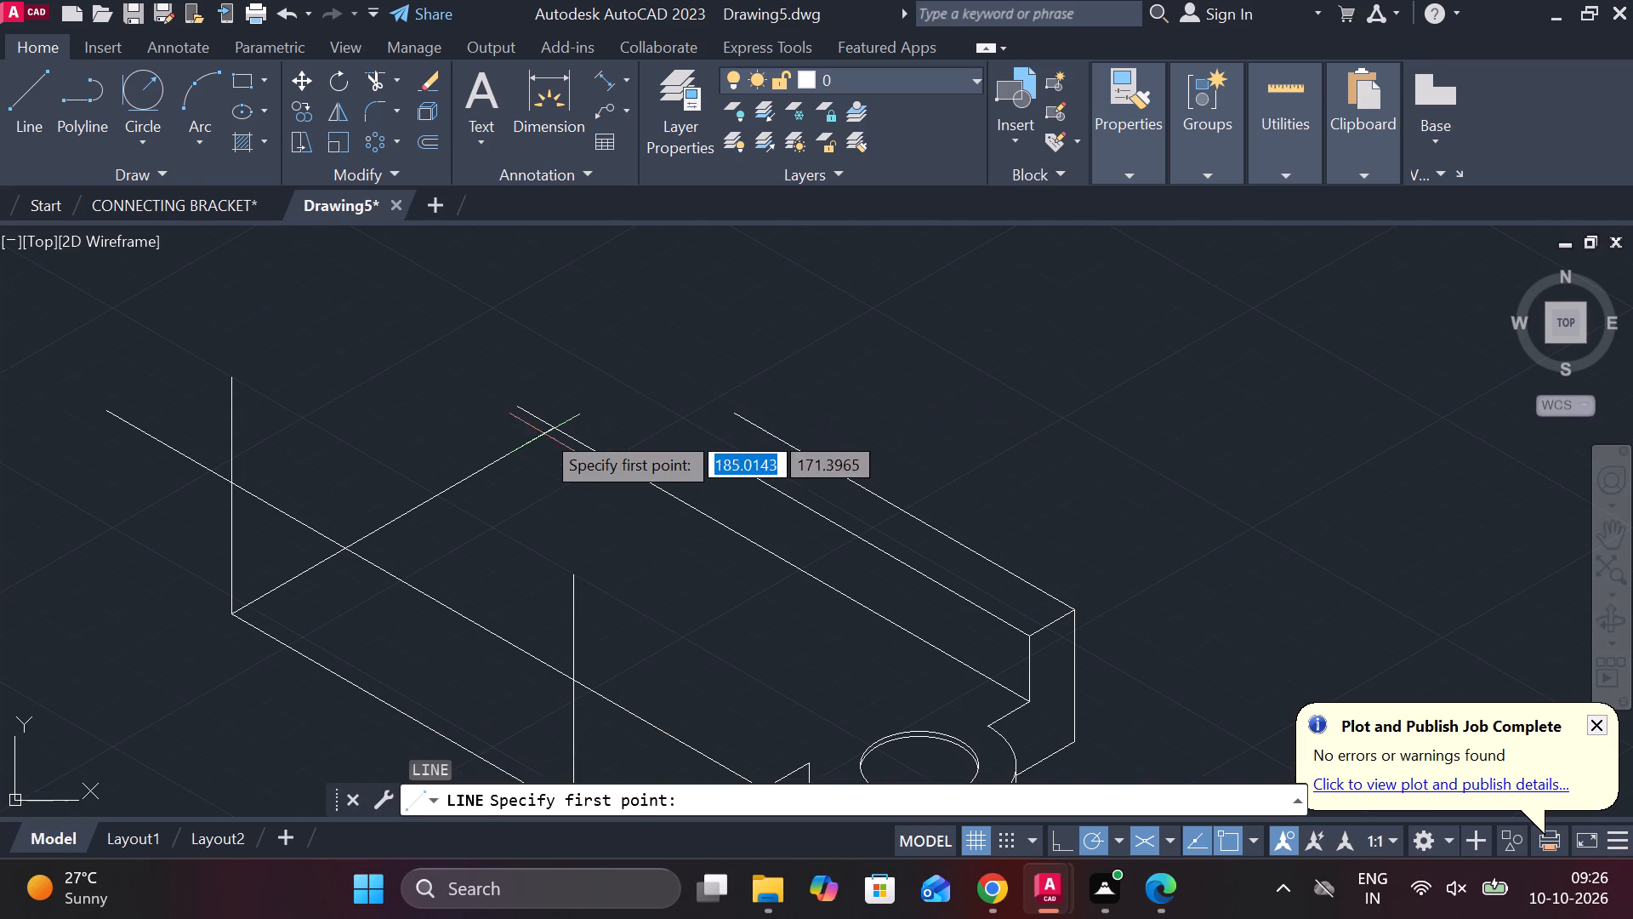
left_click(555, 433)
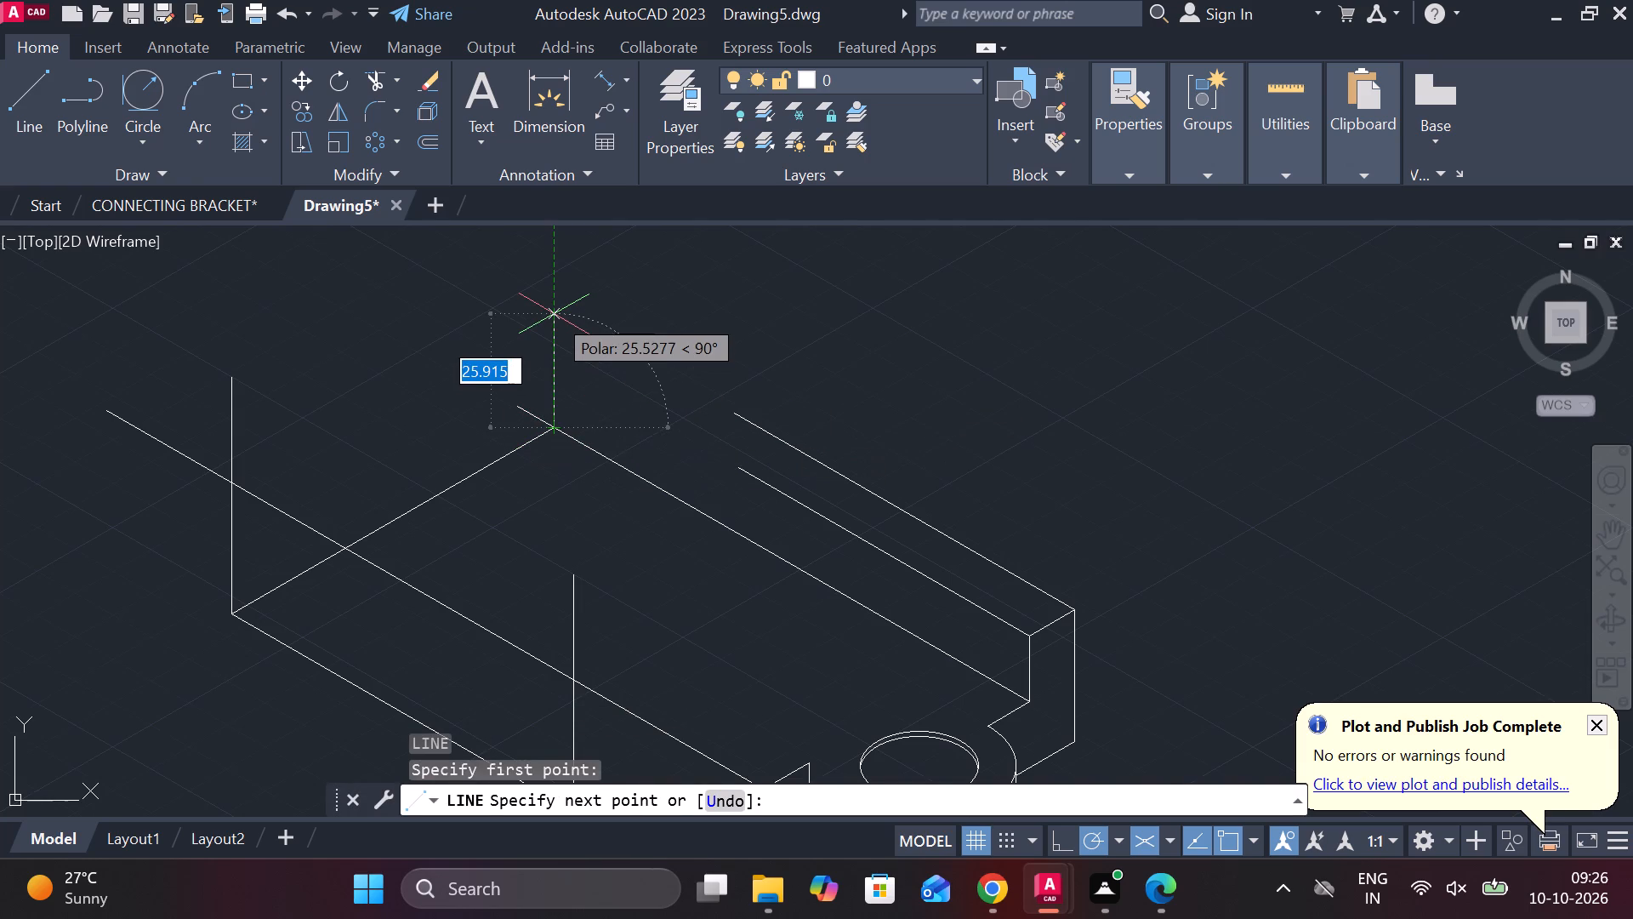
type("54")
key("space")
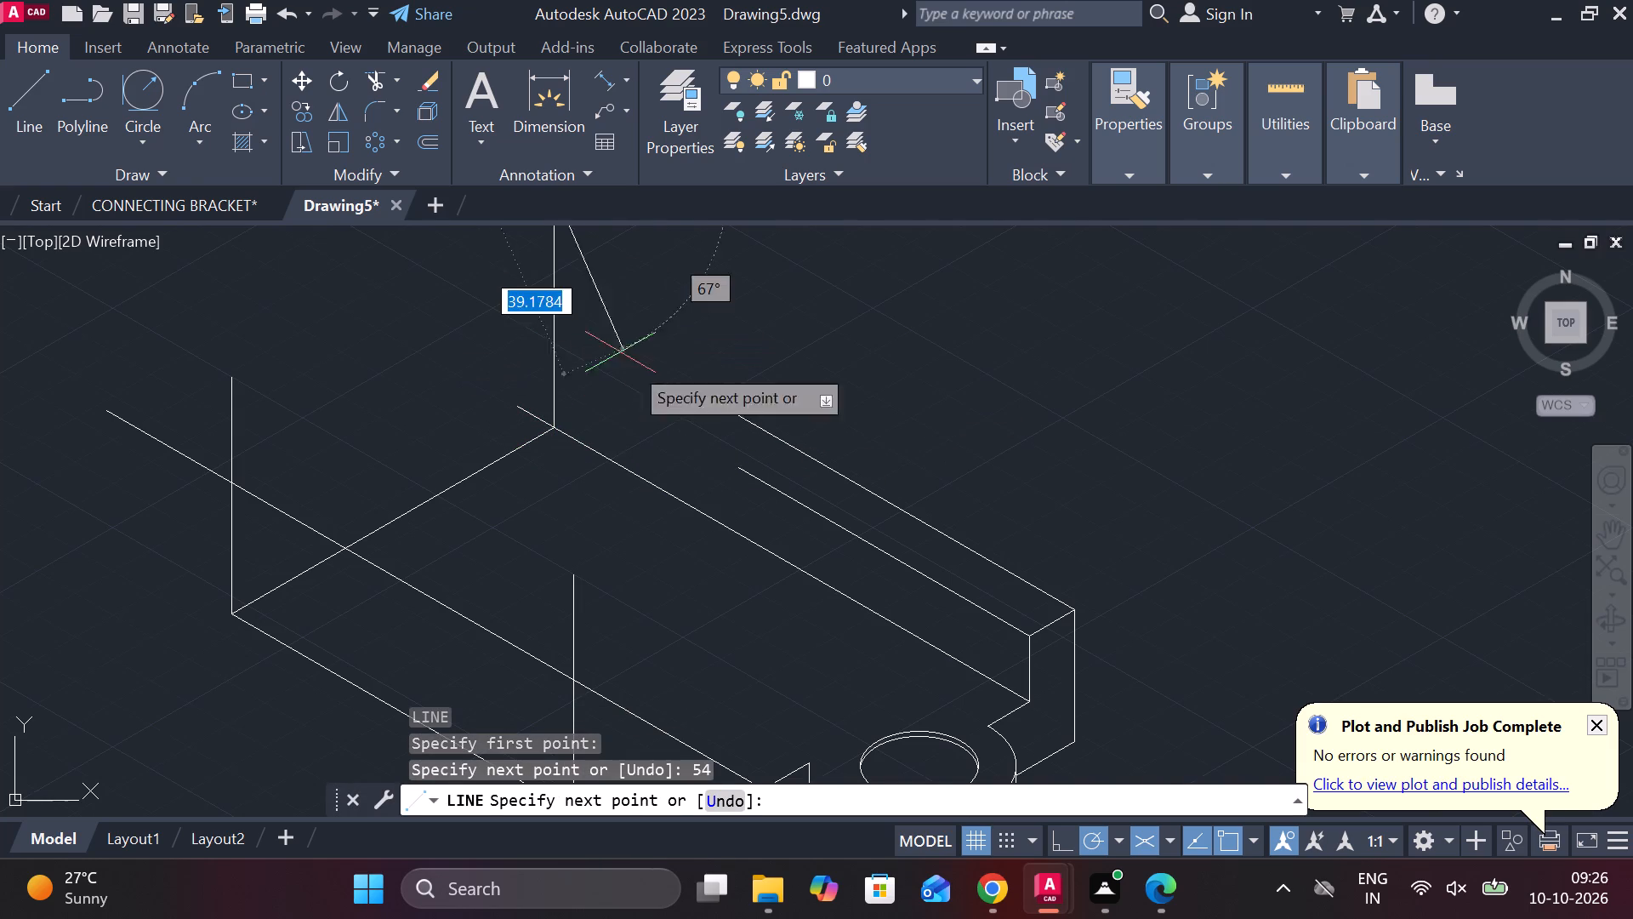
scroll(655, 362, "down", 2)
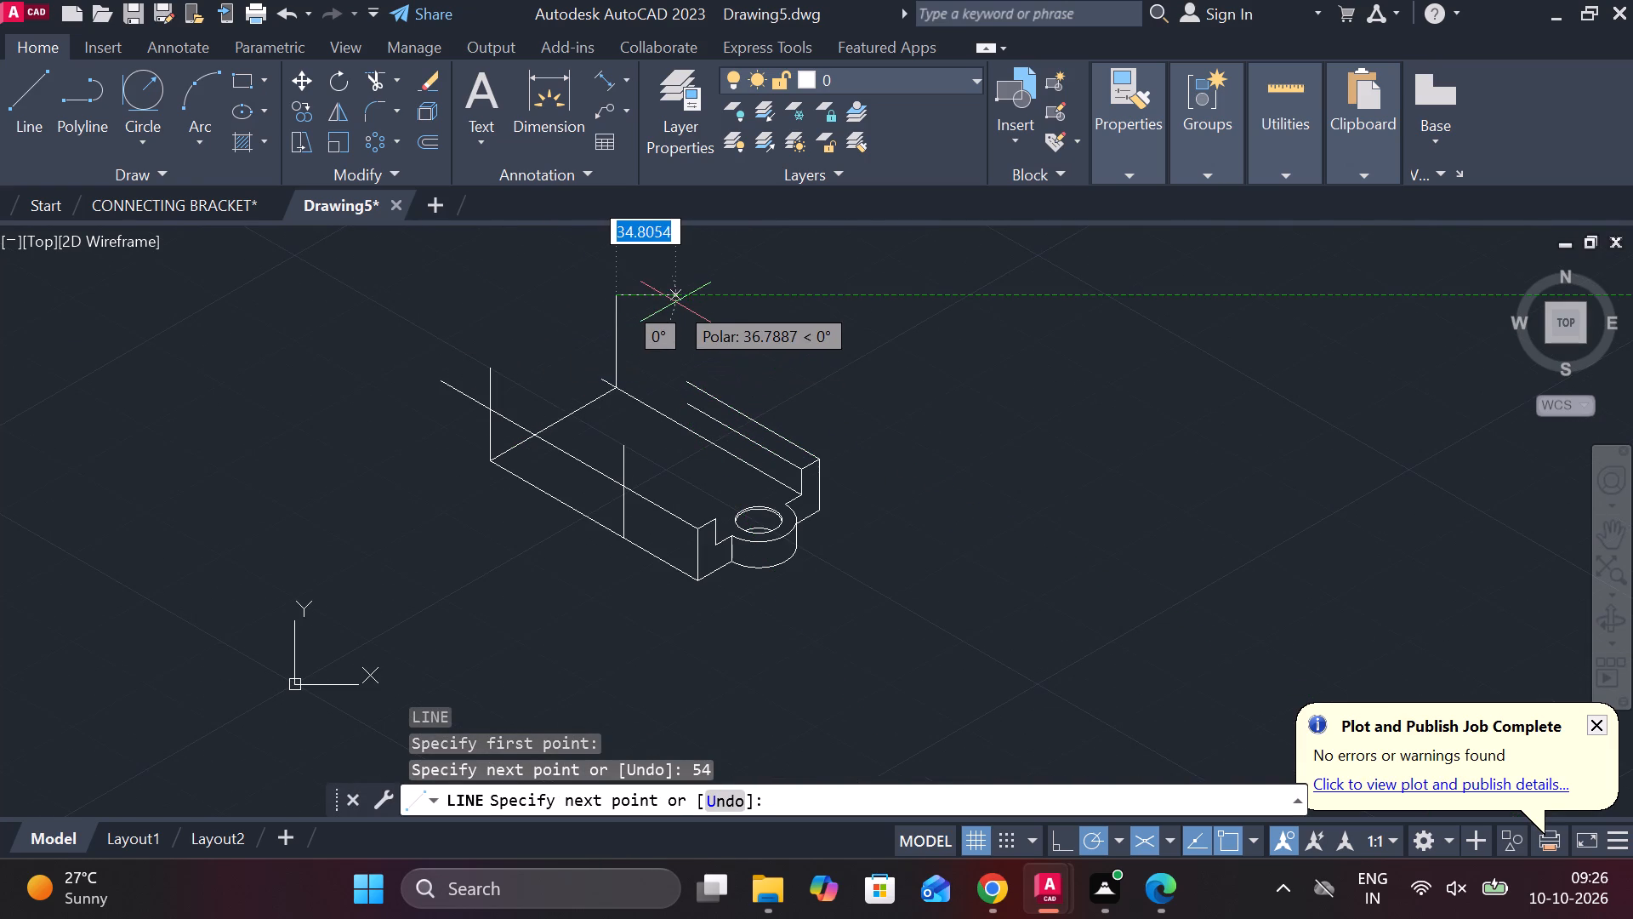
scroll(680, 303, "up", 1)
key("Escape")
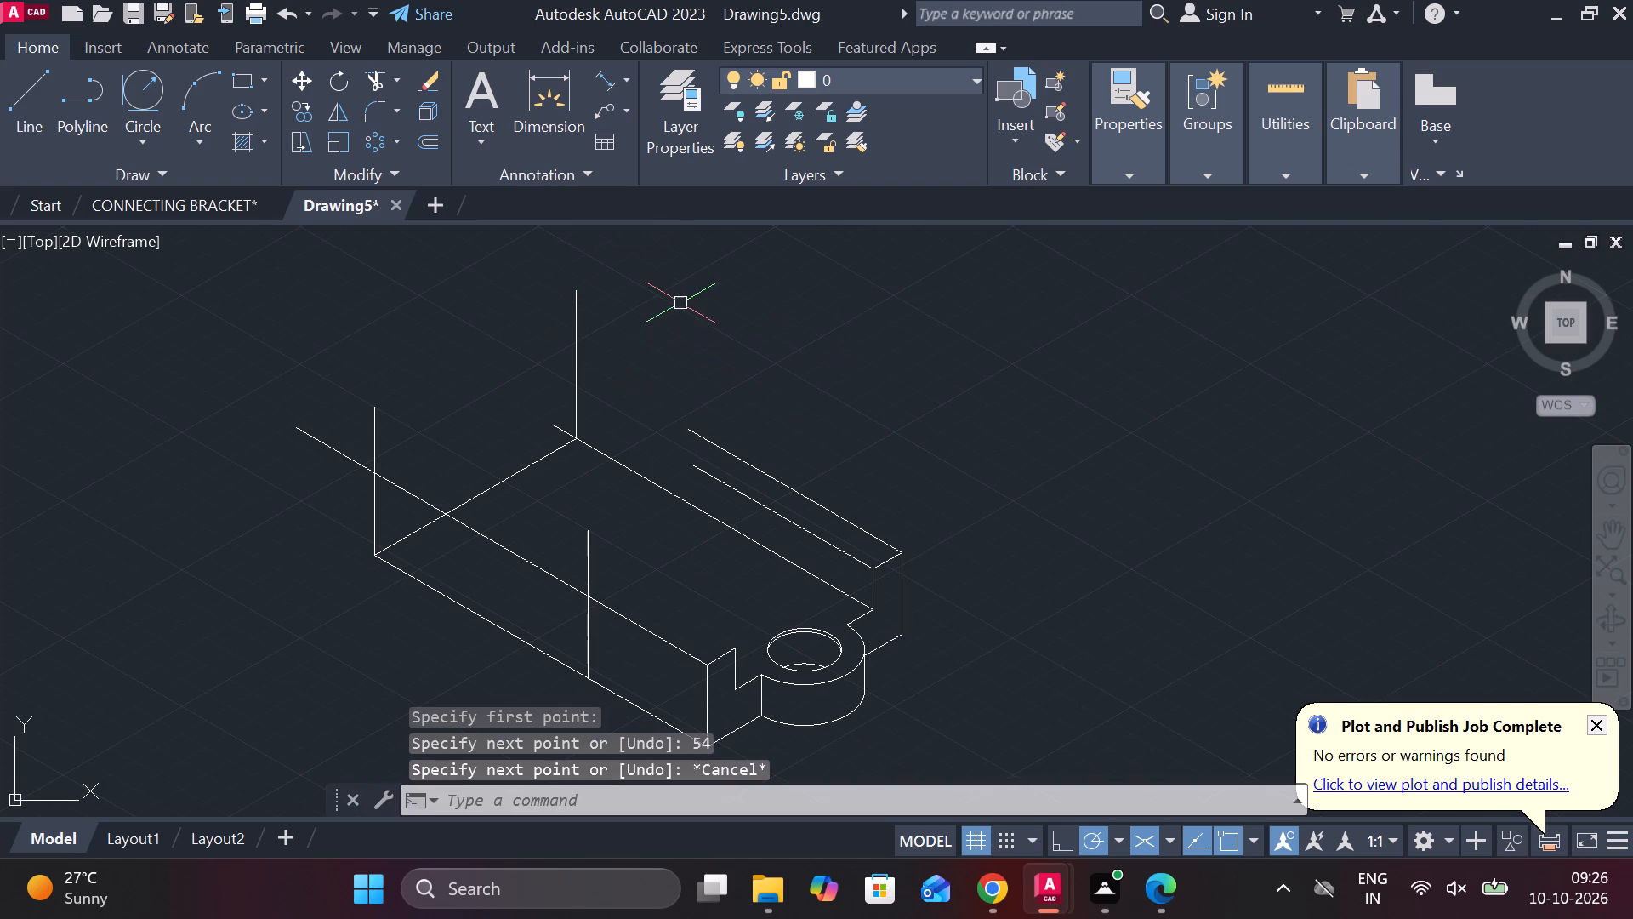
Copy the new vertical line 90 along the rear long edge at 330°, towards the holed end.
left_click(571, 362)
type("CO")
key("Return")
scroll(576, 424, "up", 3)
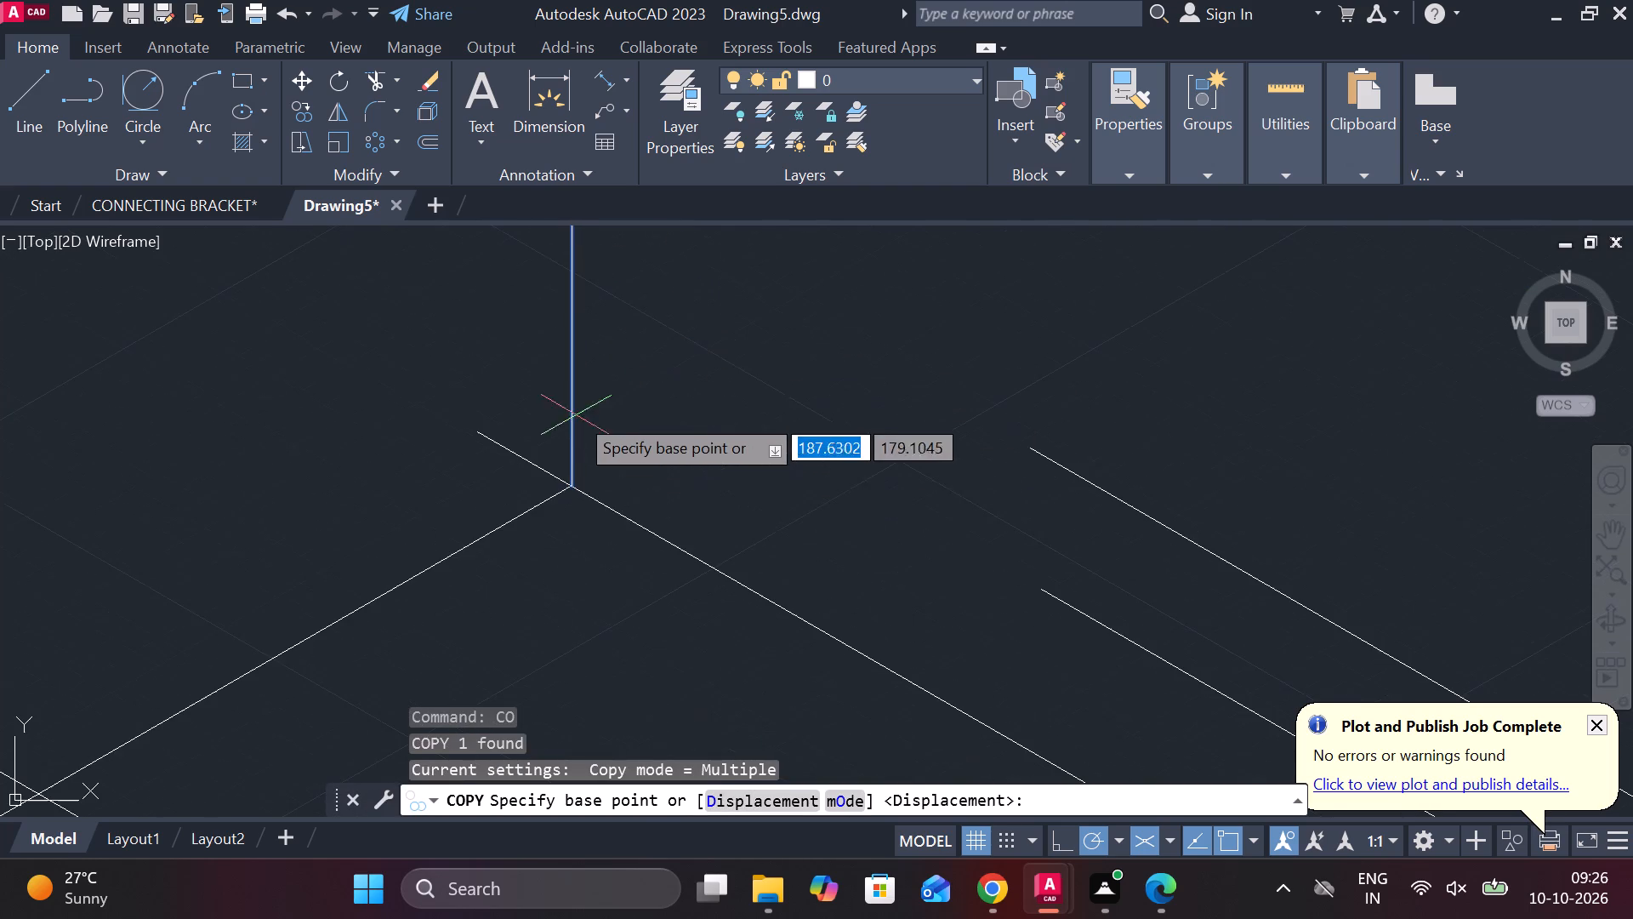
left_click(575, 490)
scroll(606, 511, "down", 4)
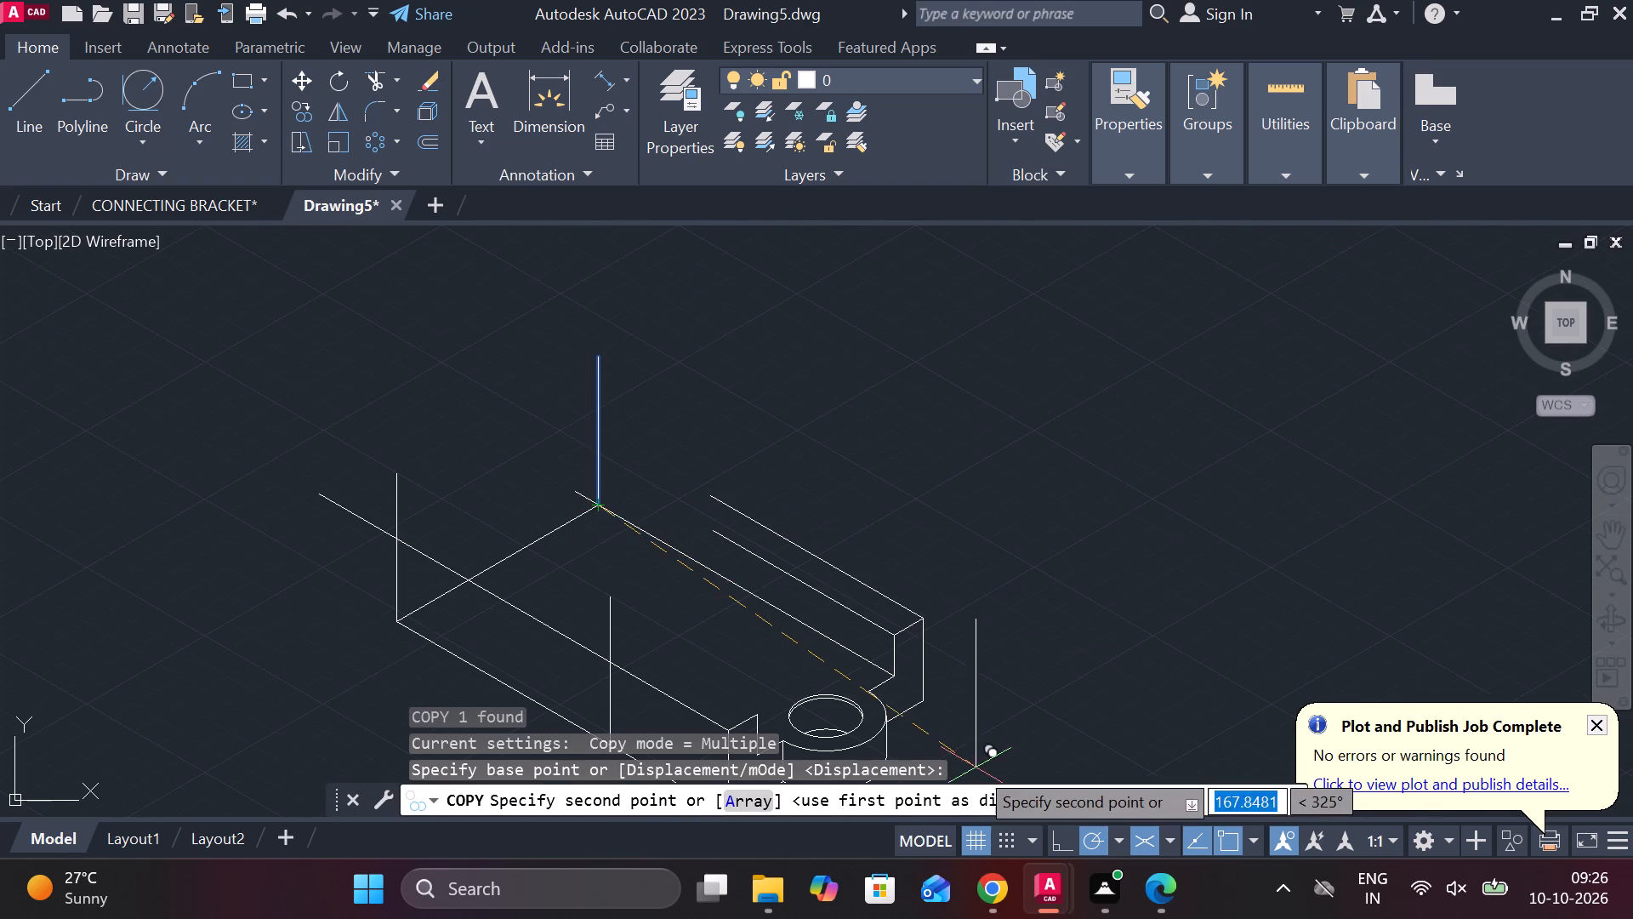
middle_click_drag(953, 732, 884, 647)
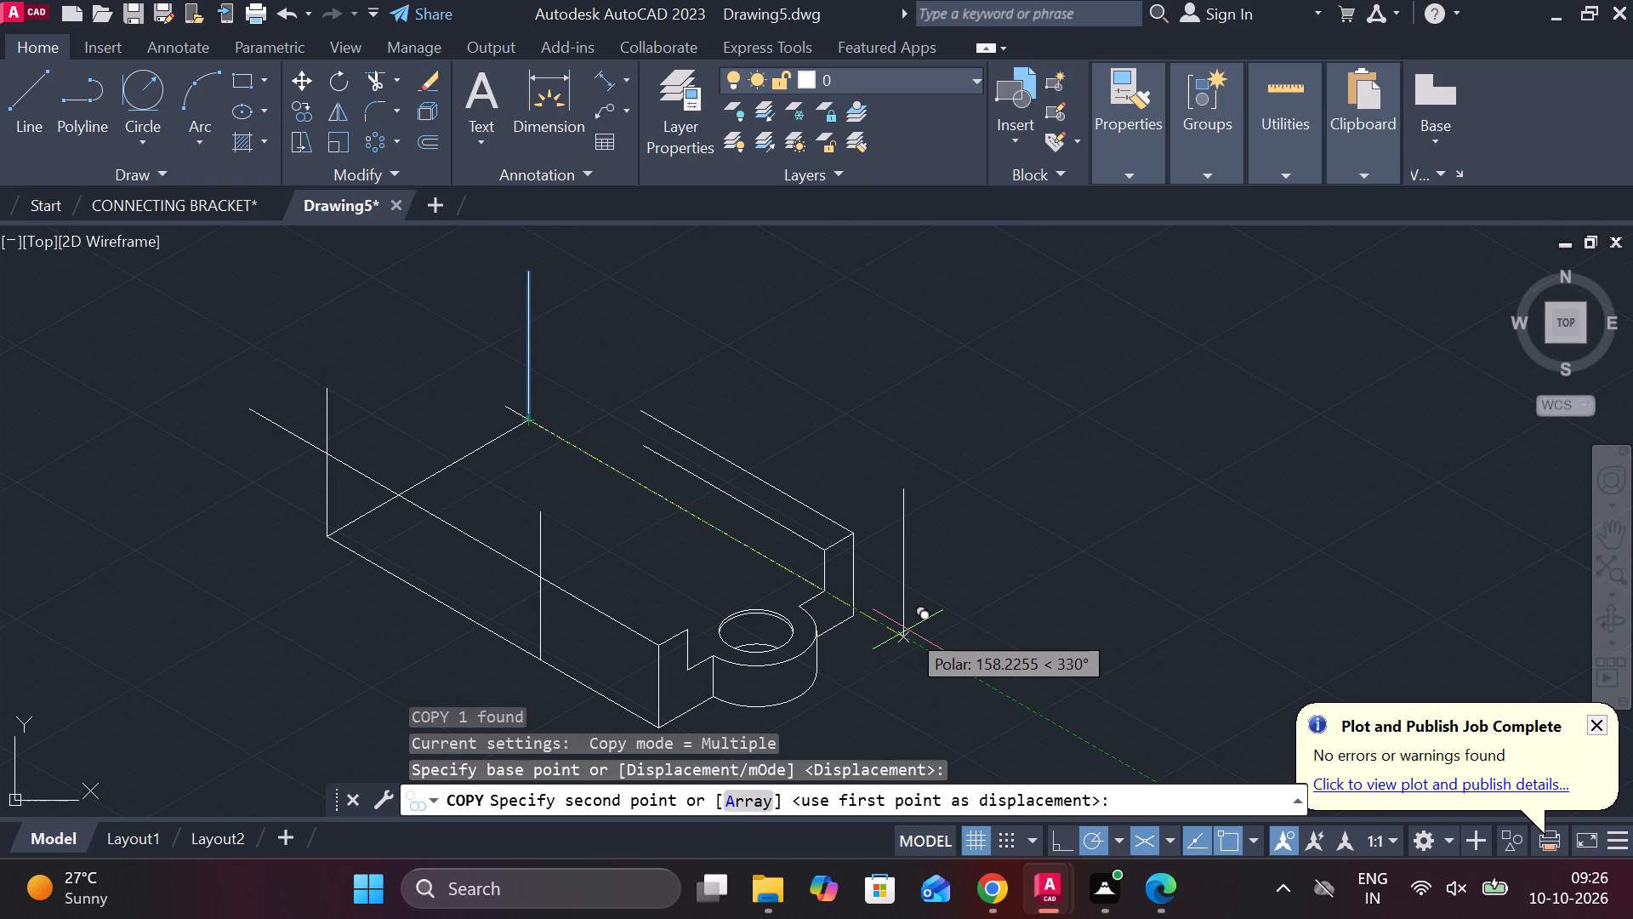
type("90")
key("Return")
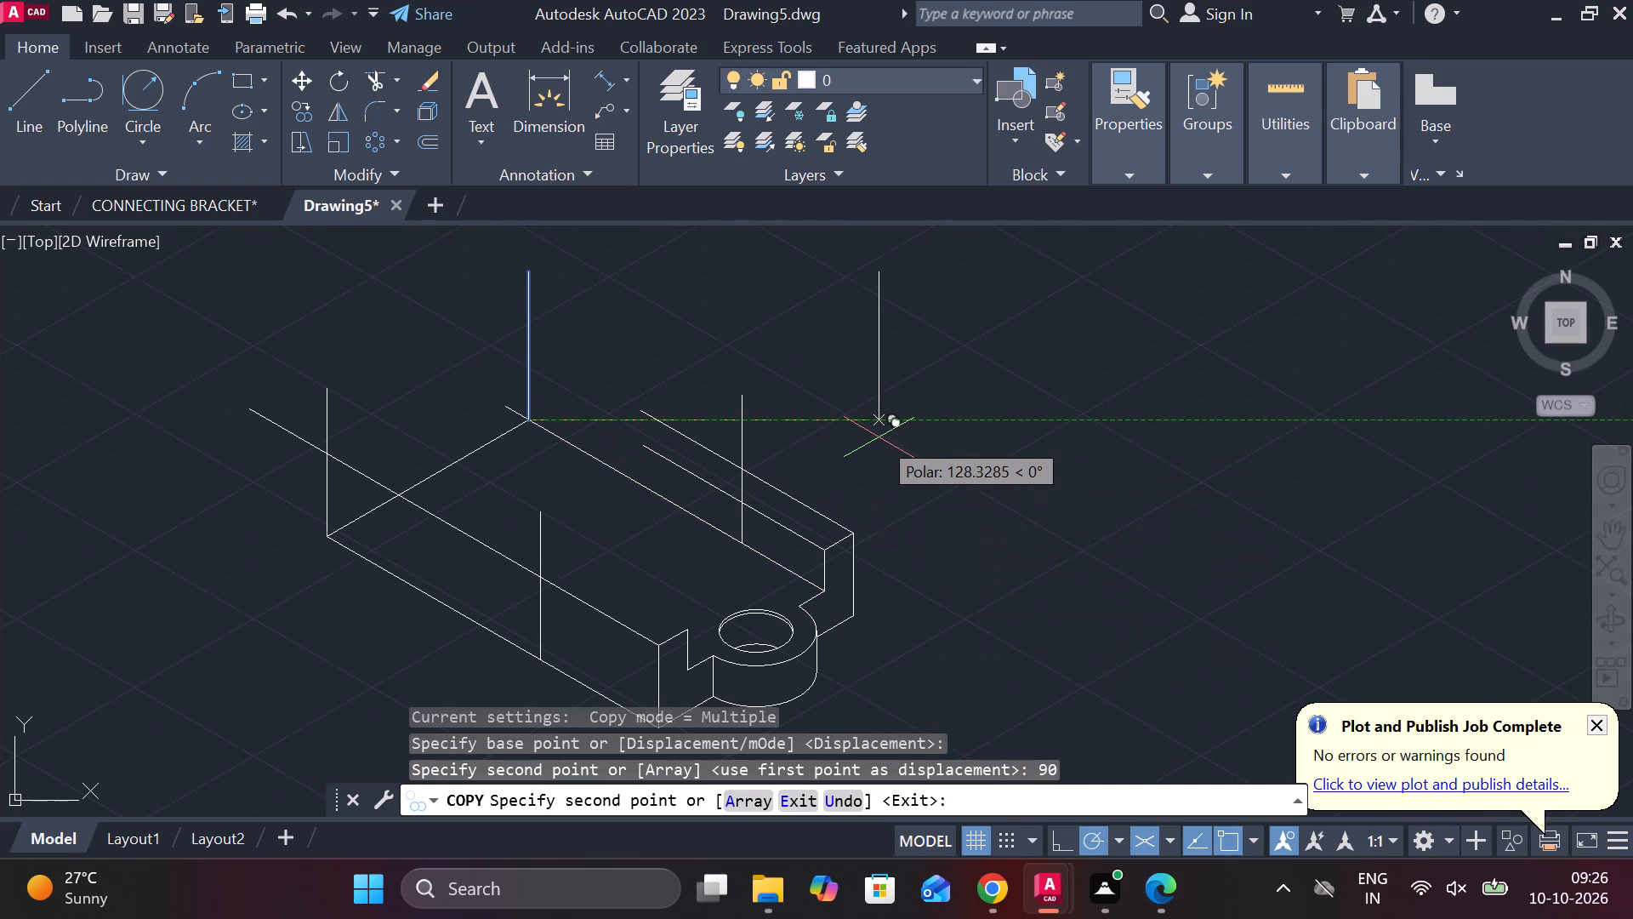
scroll(849, 468, "up", 2)
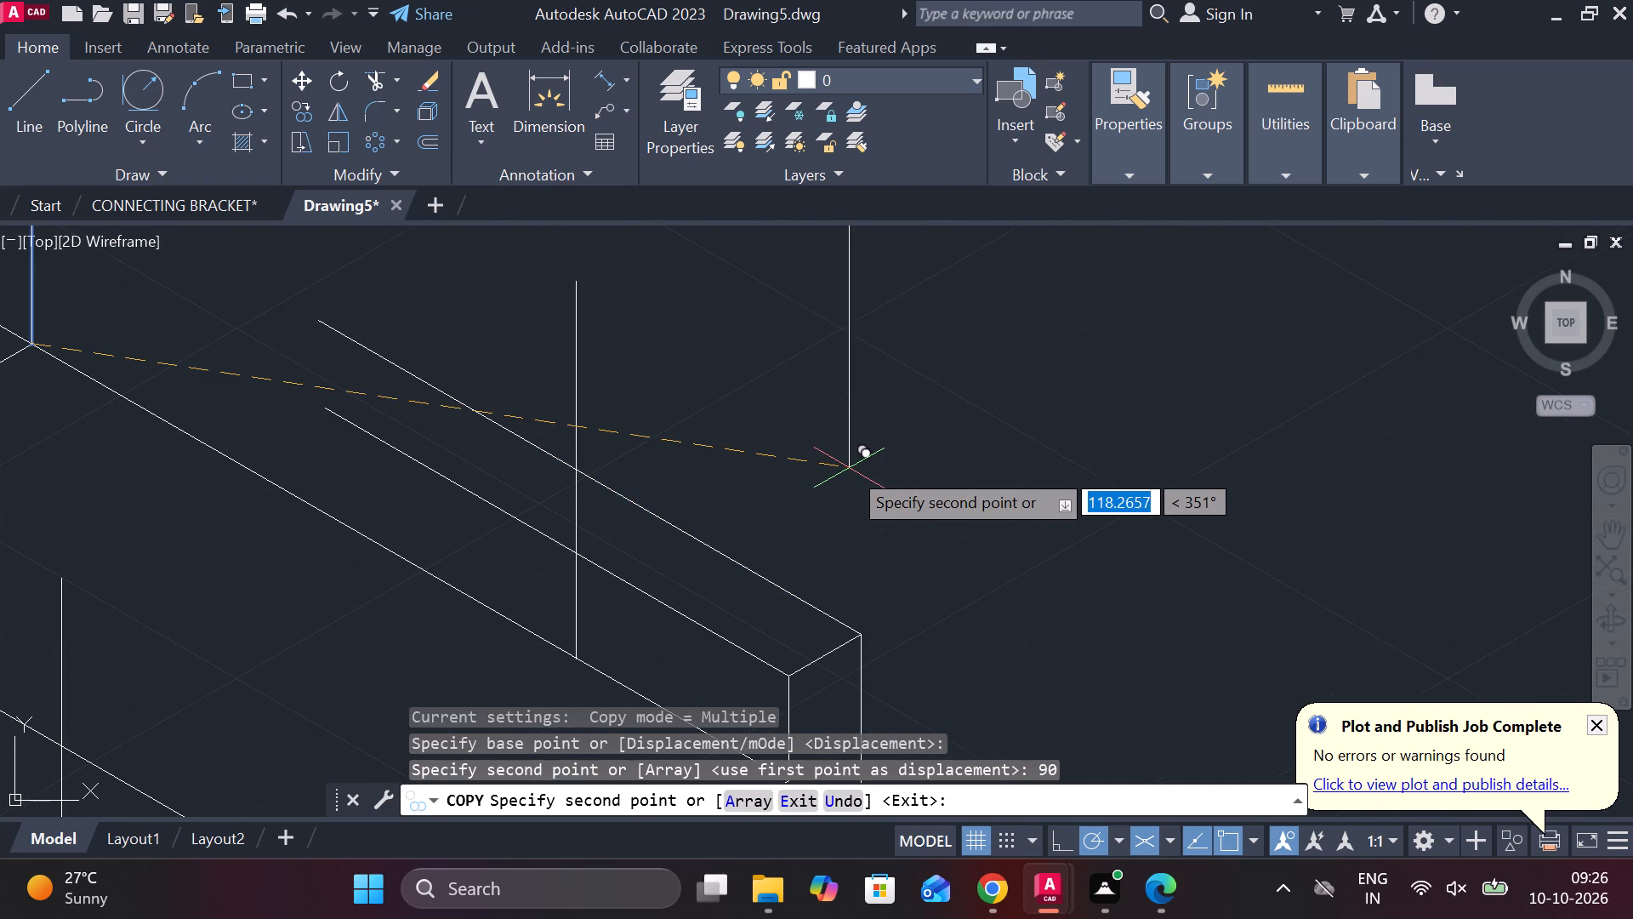
key("Escape")
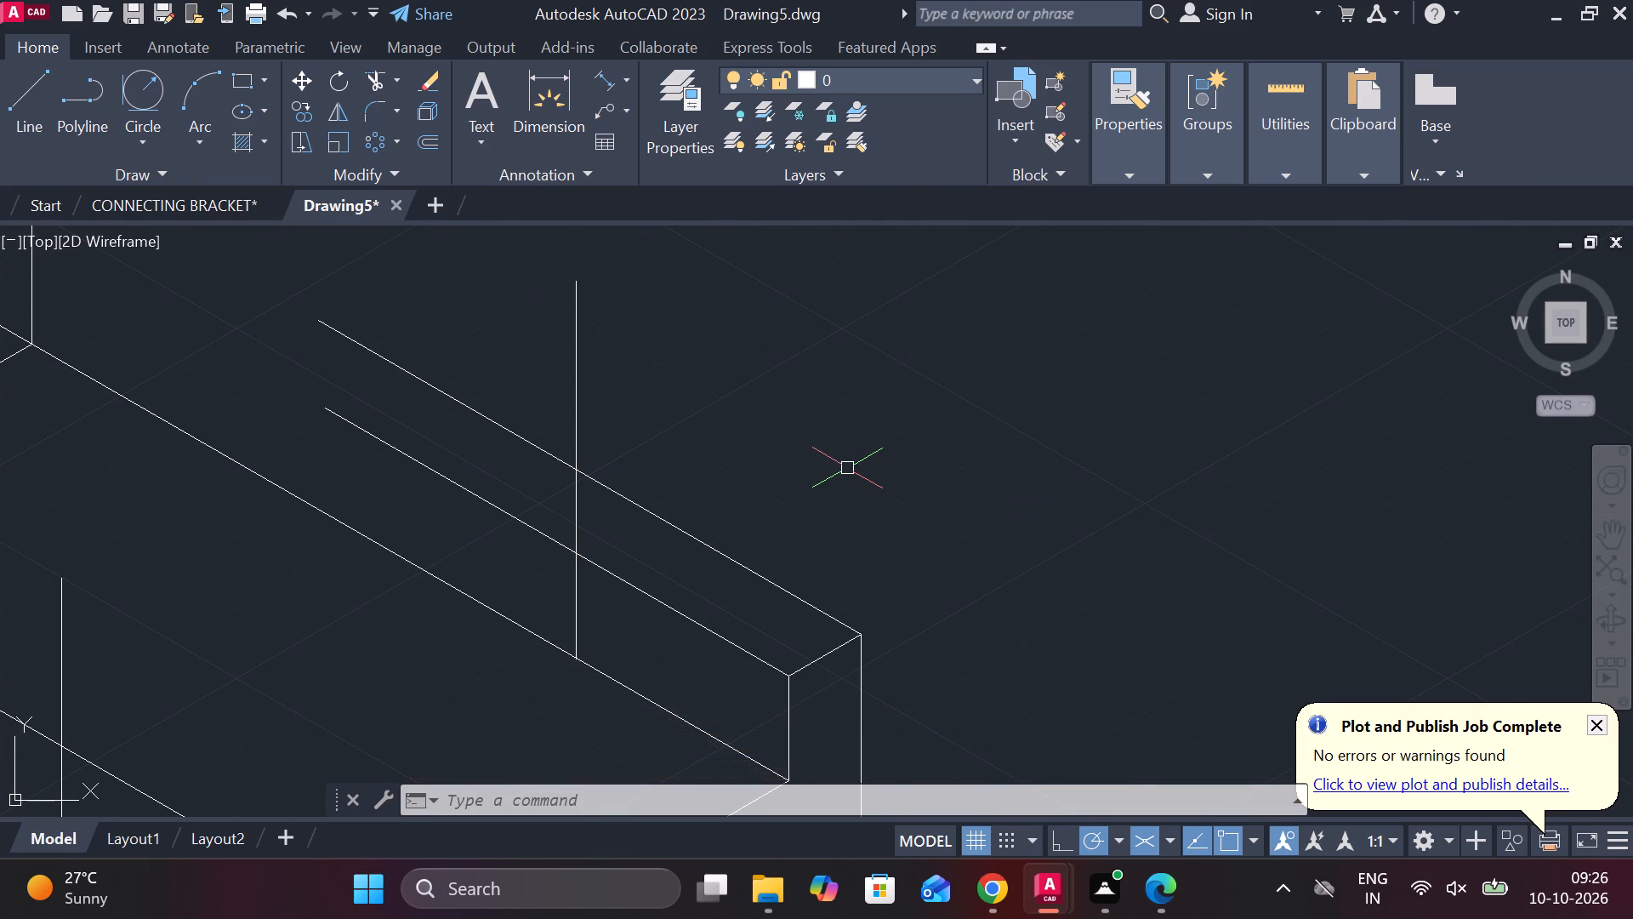
Draw a 50-long vertical line from the copied line's foot, continuing with a short segment parallel to the base's long edges.
scroll(847, 468, "down", 2)
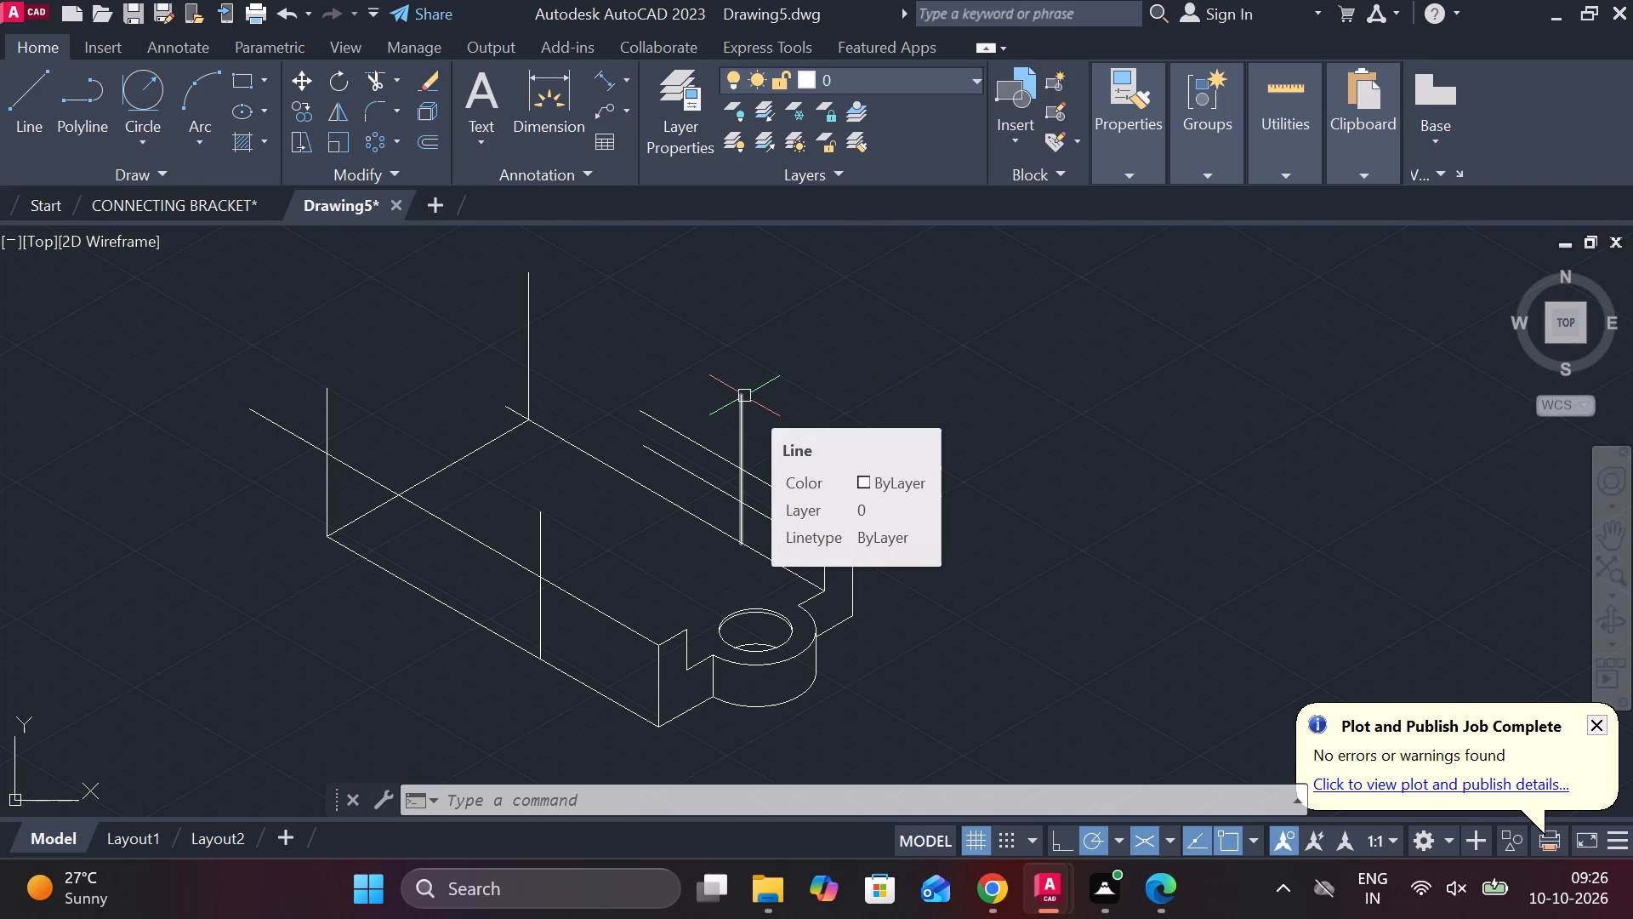
scroll(820, 438, "up", 1)
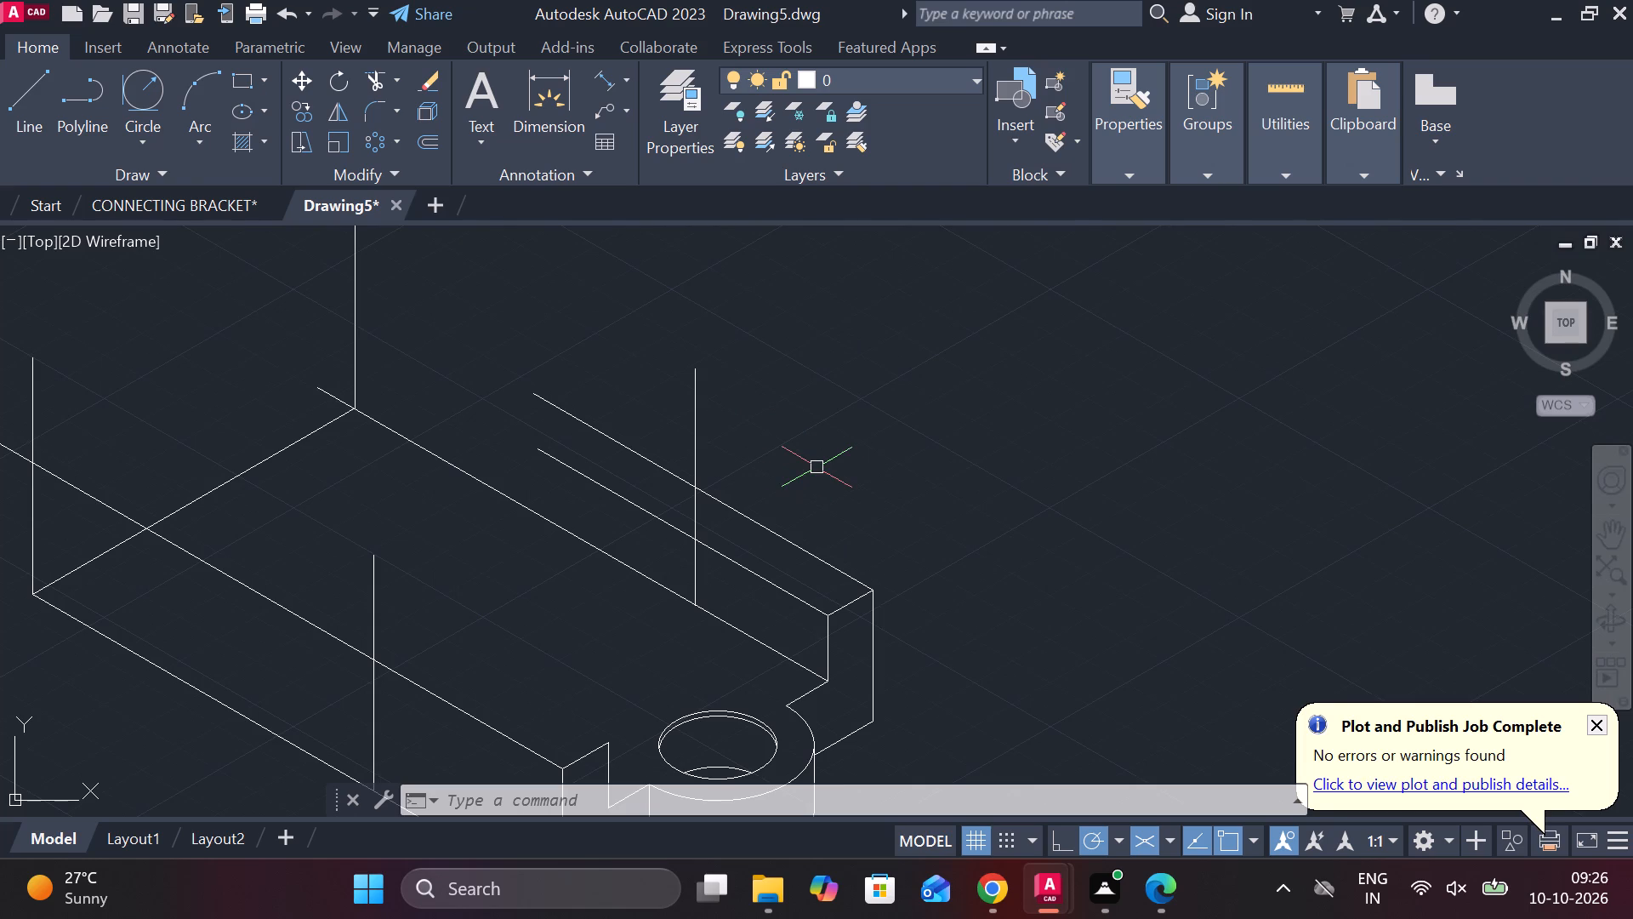
key("l")
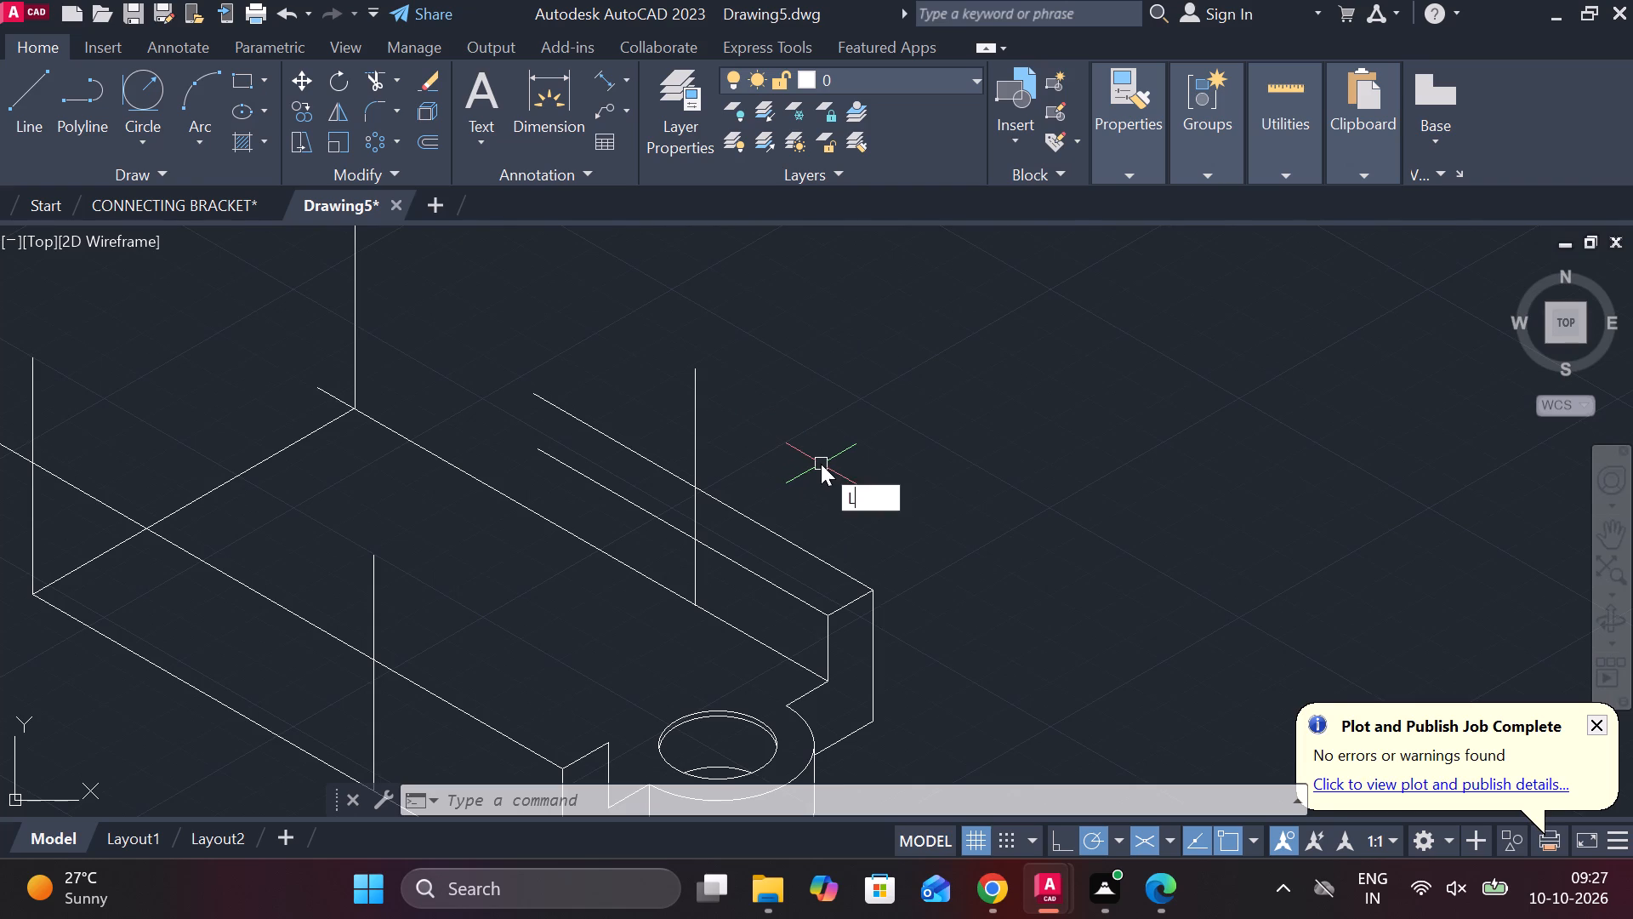
key("Return")
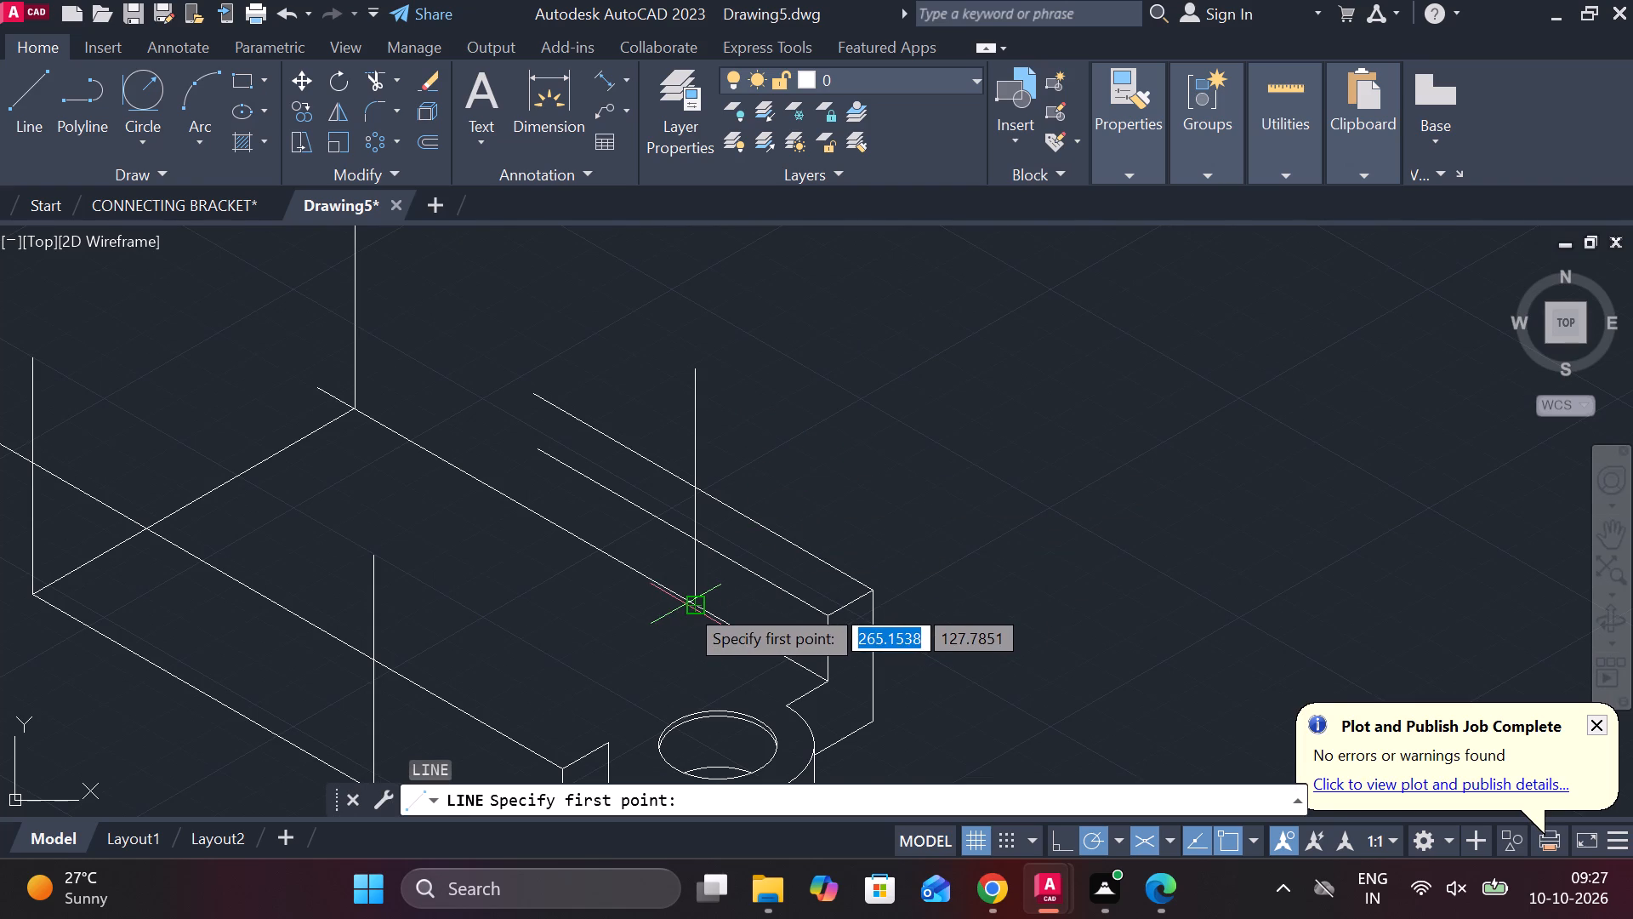
left_click(686, 604)
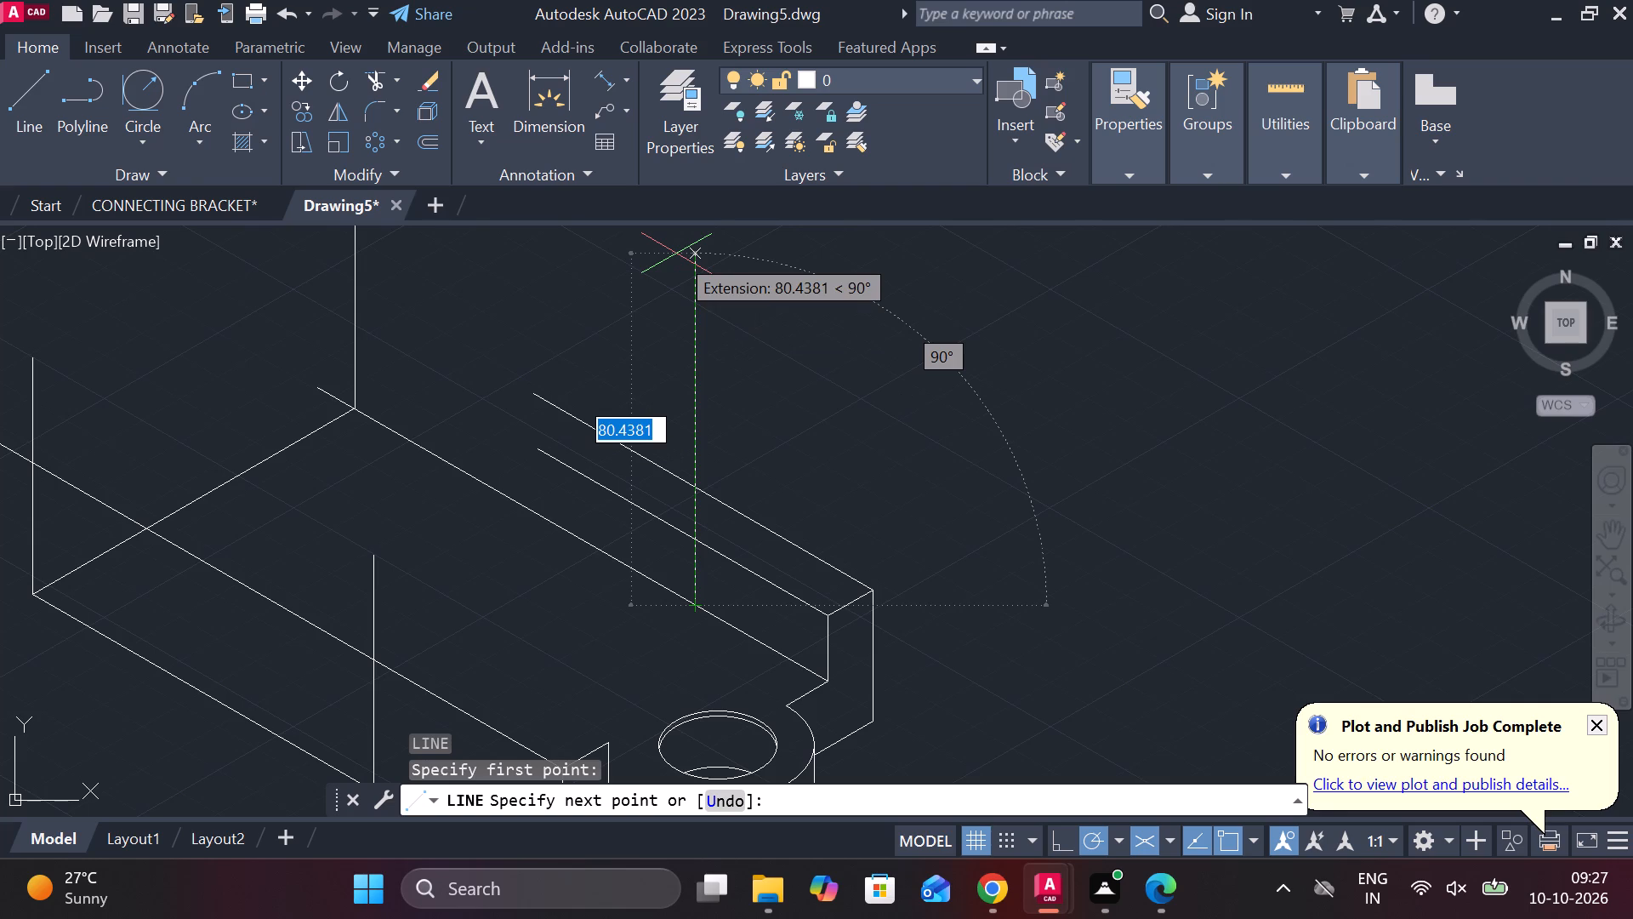
type("54")
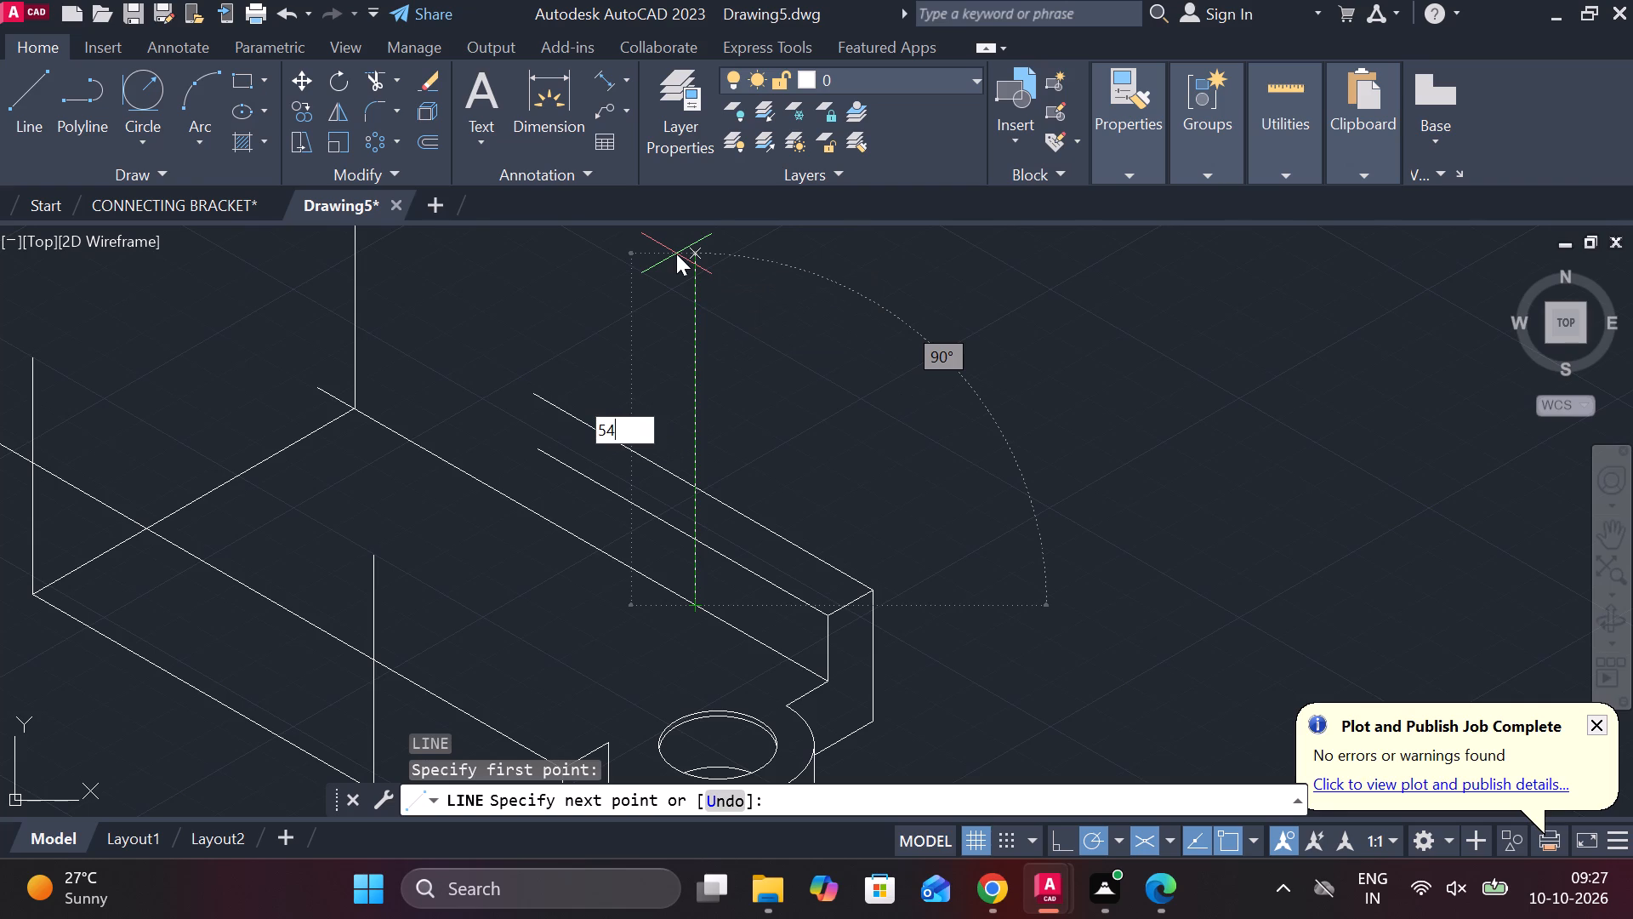
key("BackSpace")
key("0")
key("Return")
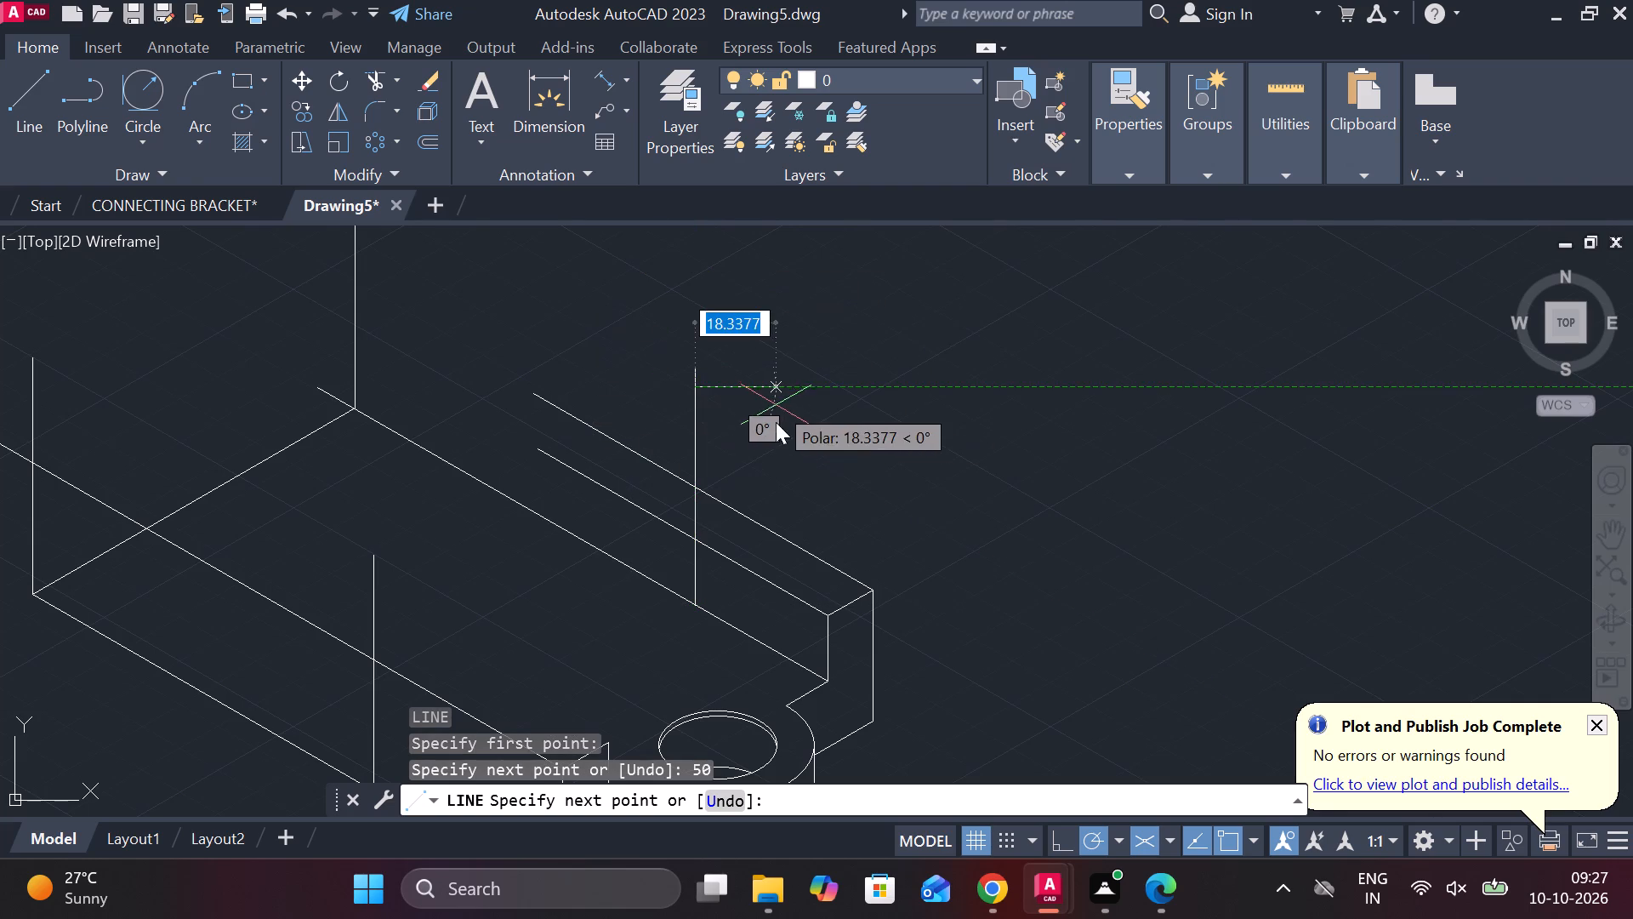
left_click(777, 452)
key("Escape")
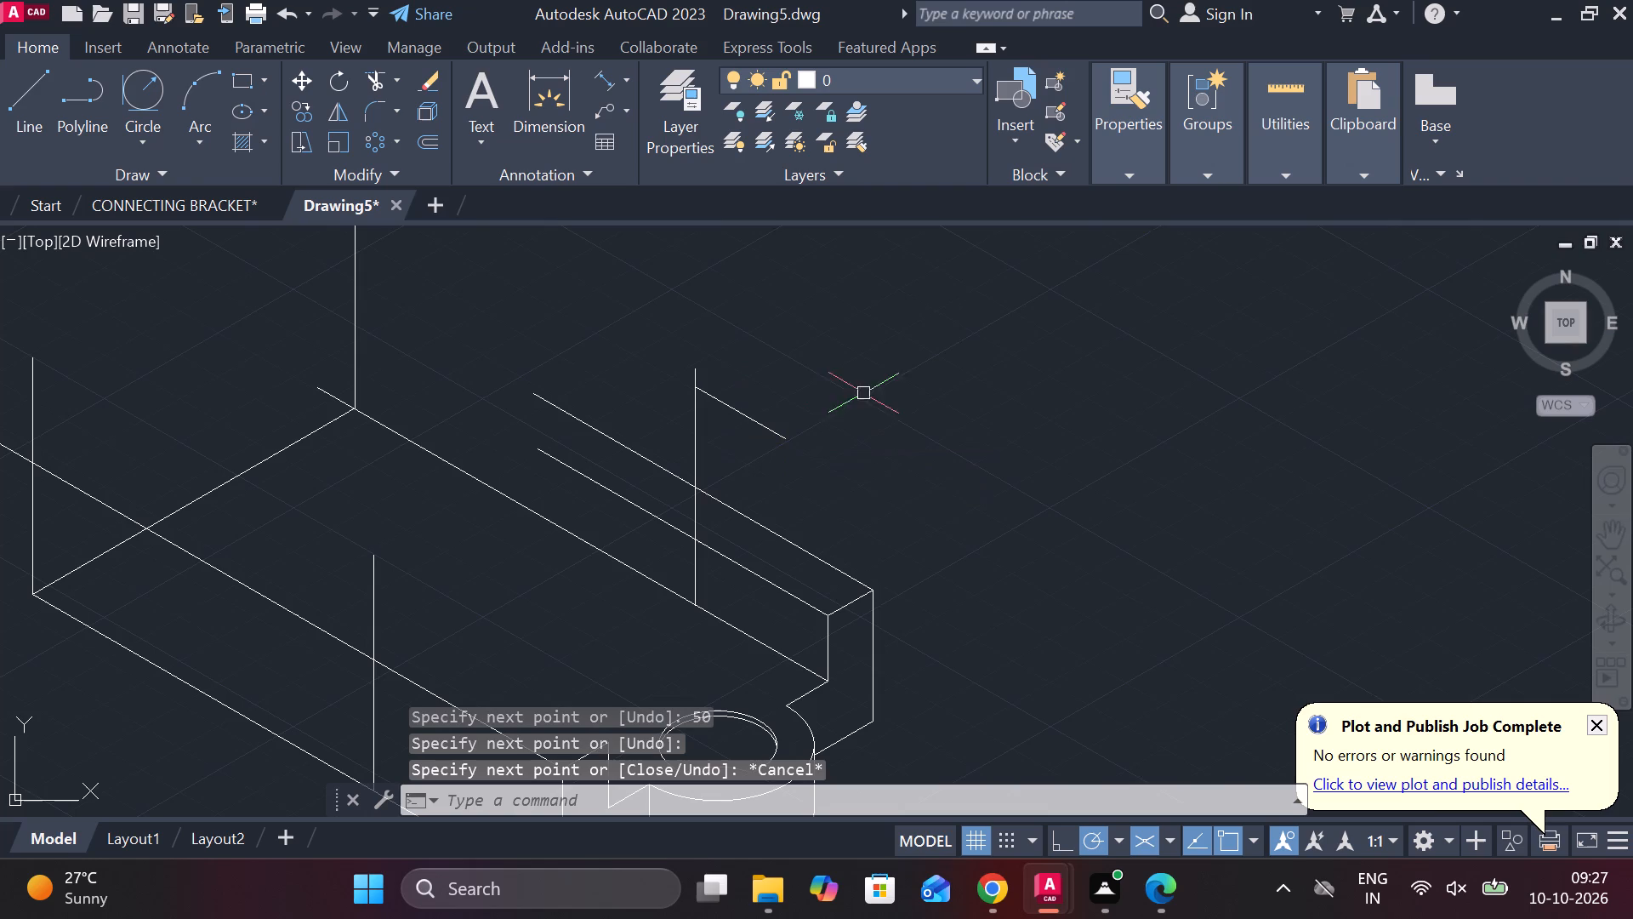
Draw a radius 25 isocircle in the left isoplane, centred on the top end of the 50-long vertical line.
type("EL")
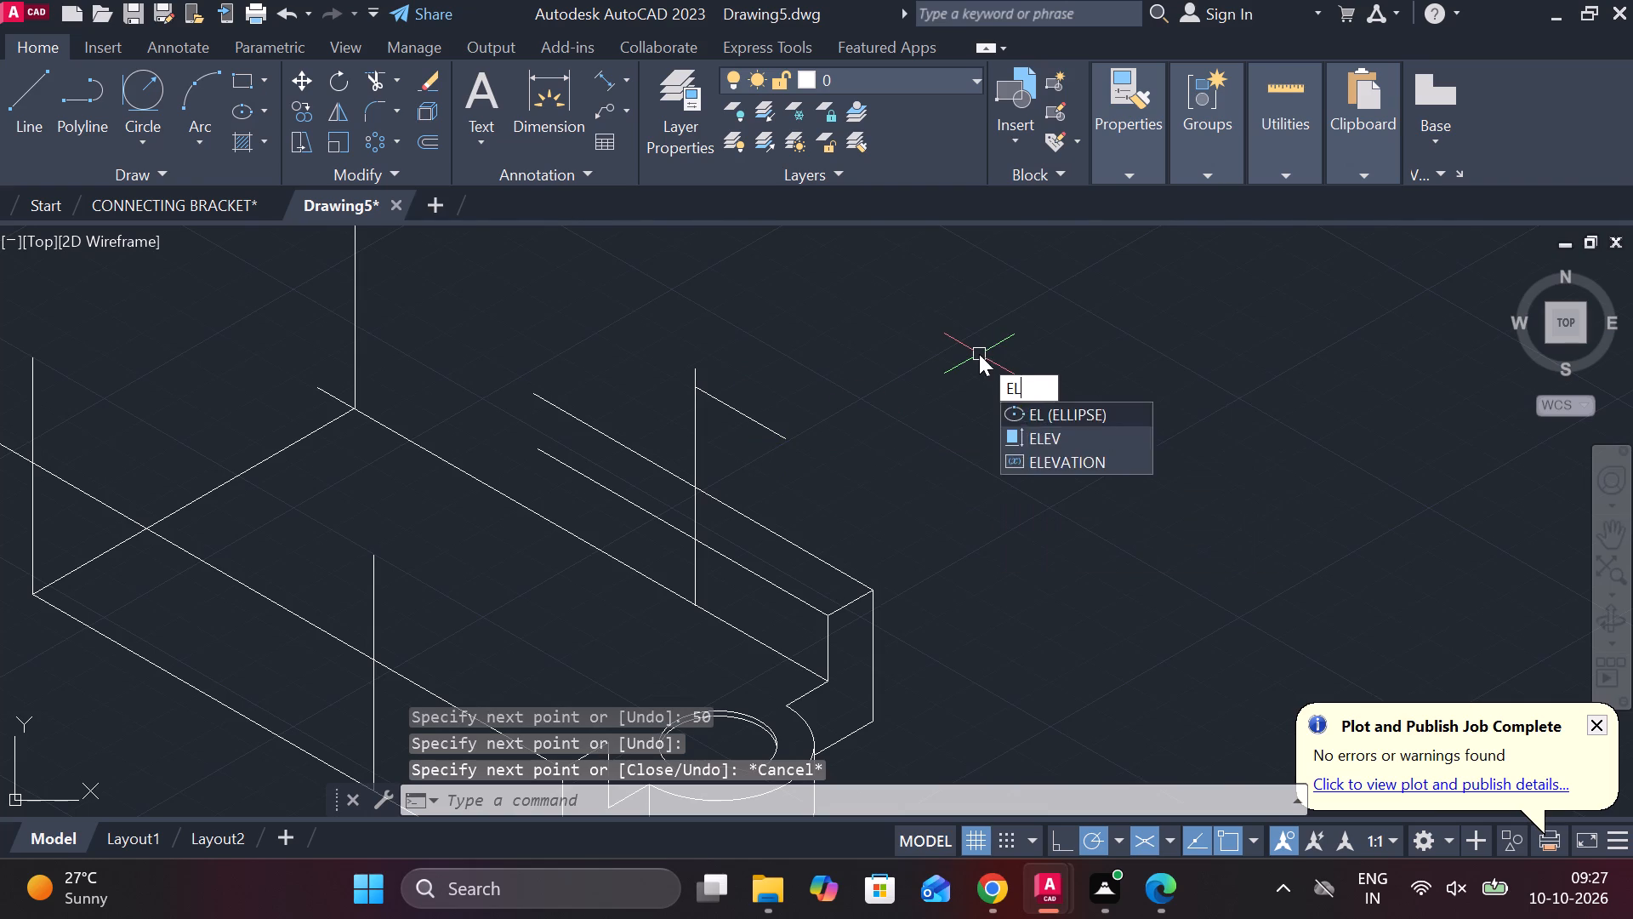
key("Return")
key("i")
key("Return")
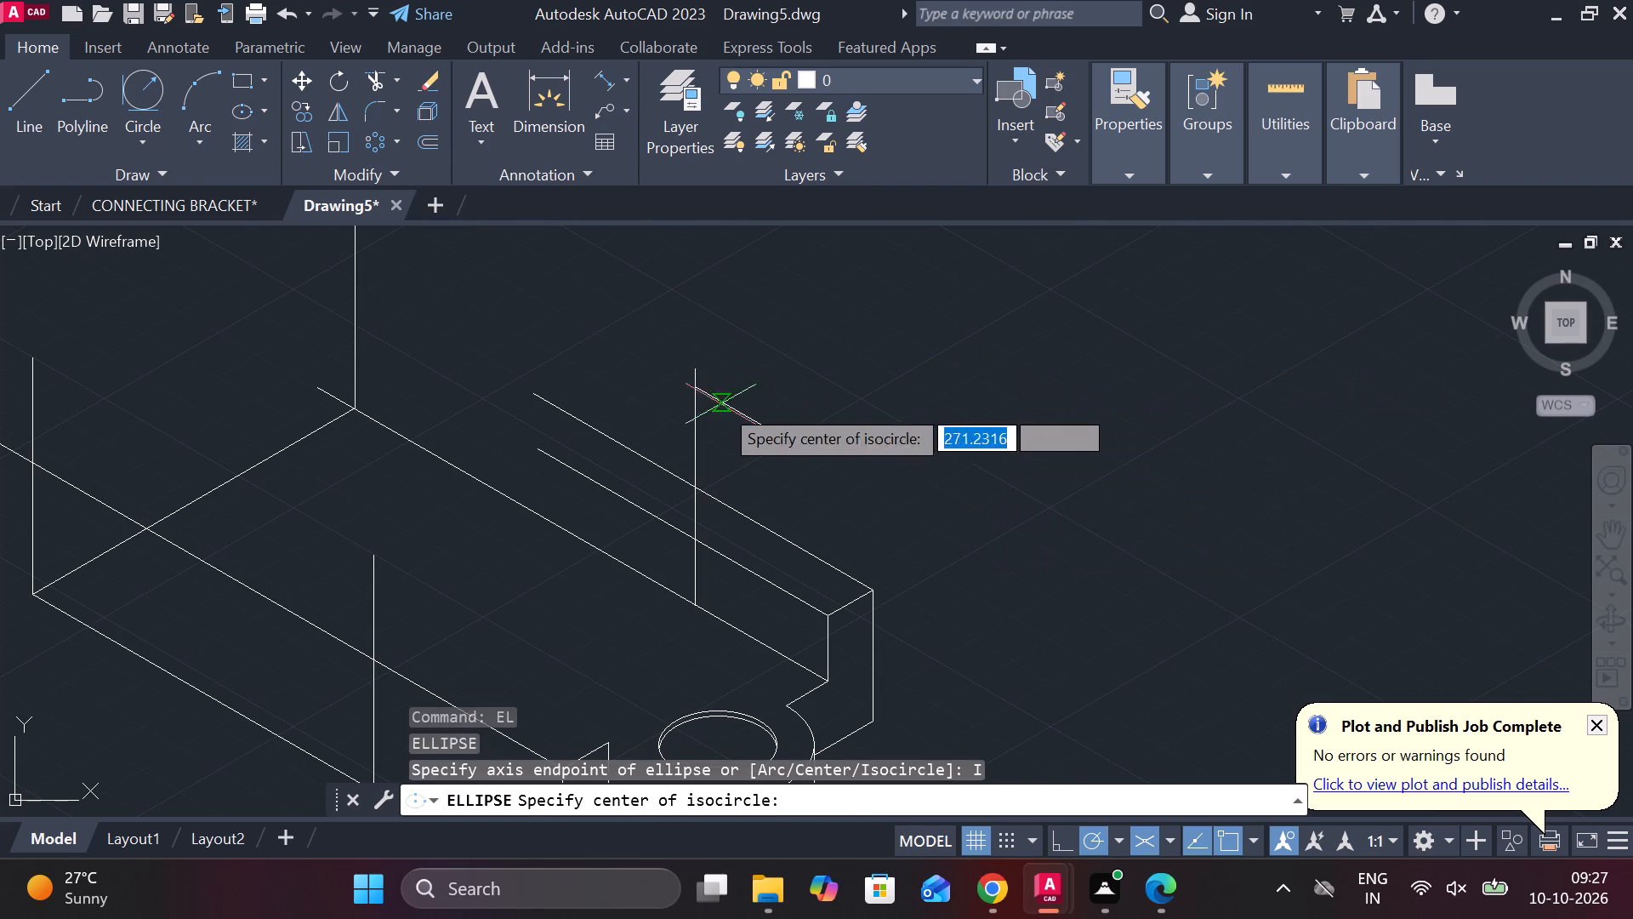
scroll(682, 398, "up", 3)
left_click(715, 345)
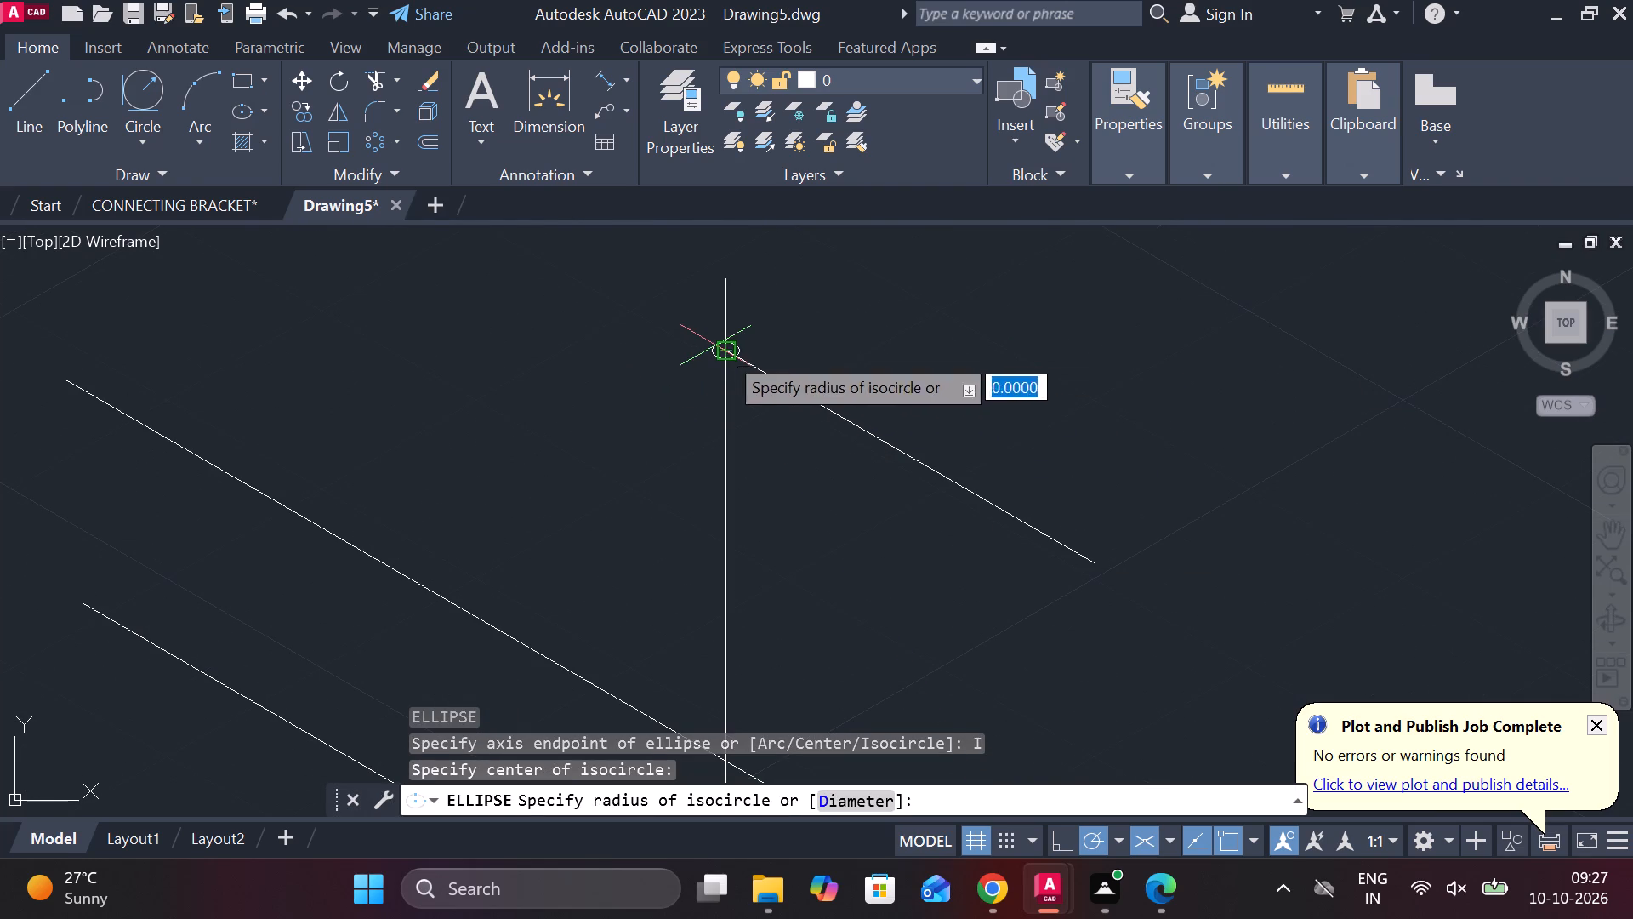
key("F5")
key("F5")
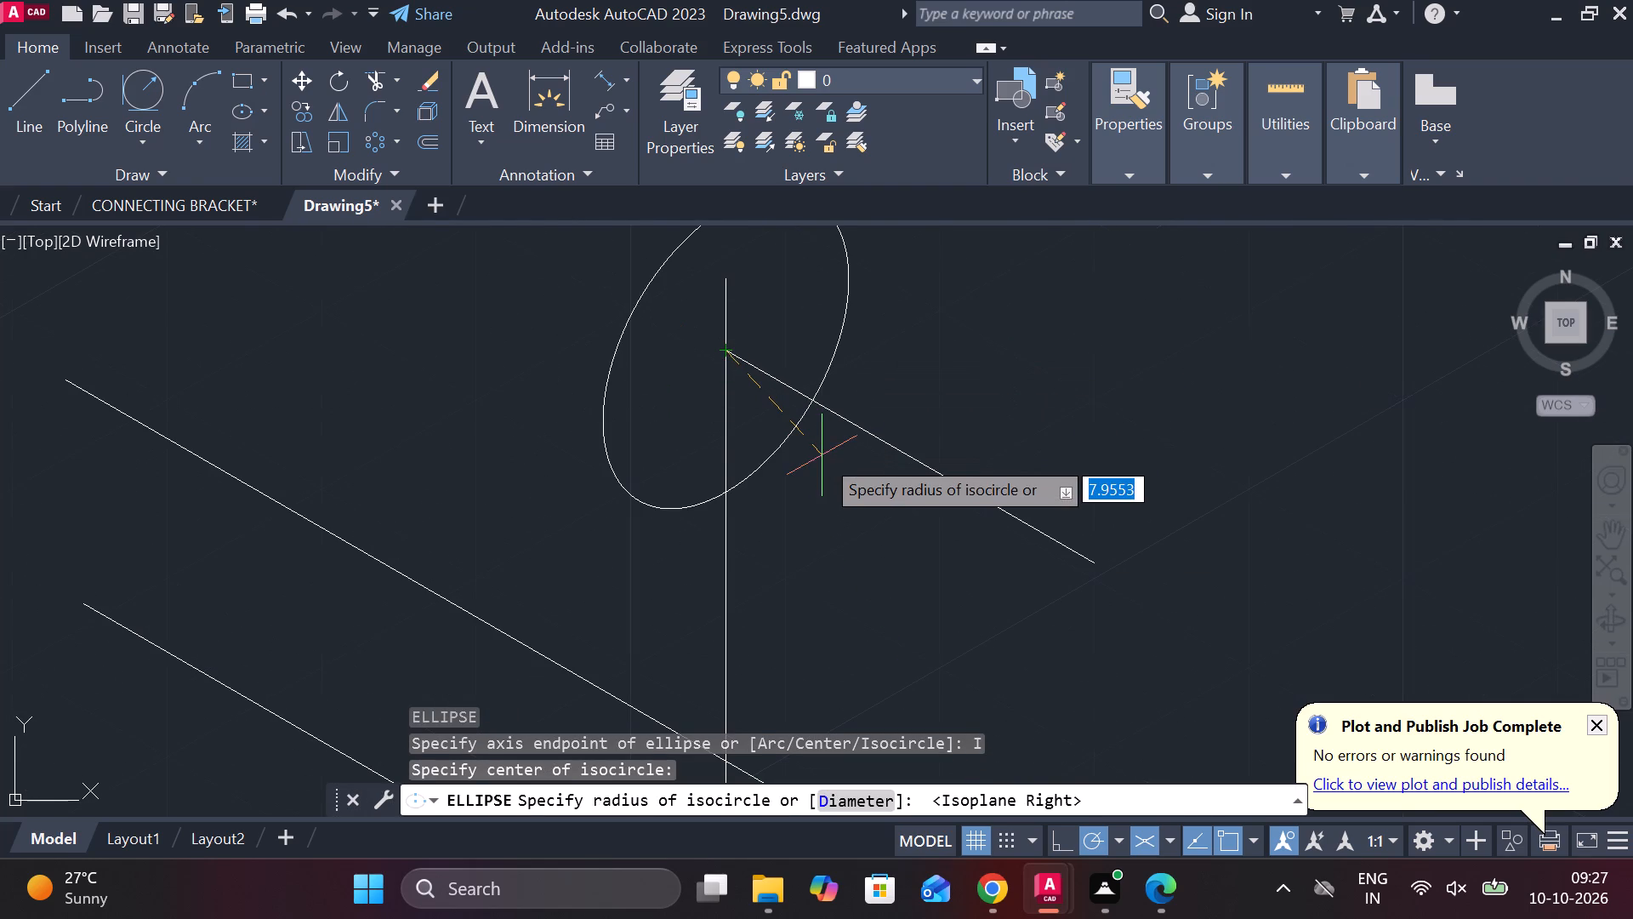
scroll(822, 455, "down", 1)
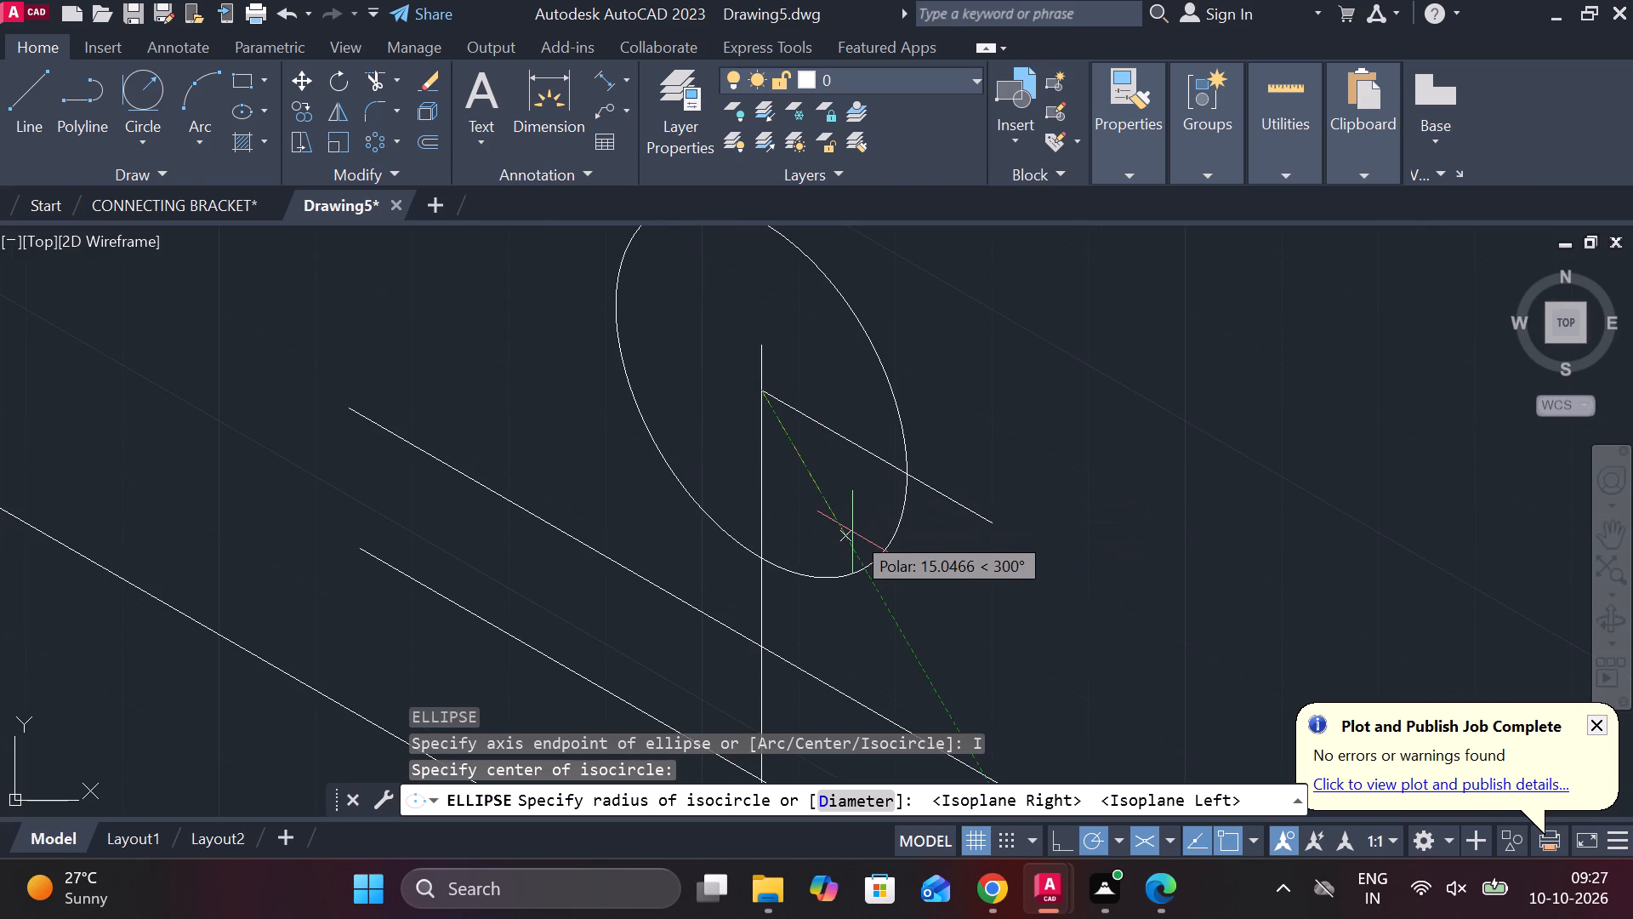
type("25")
key("space")
scroll(852, 532, "down", 2)
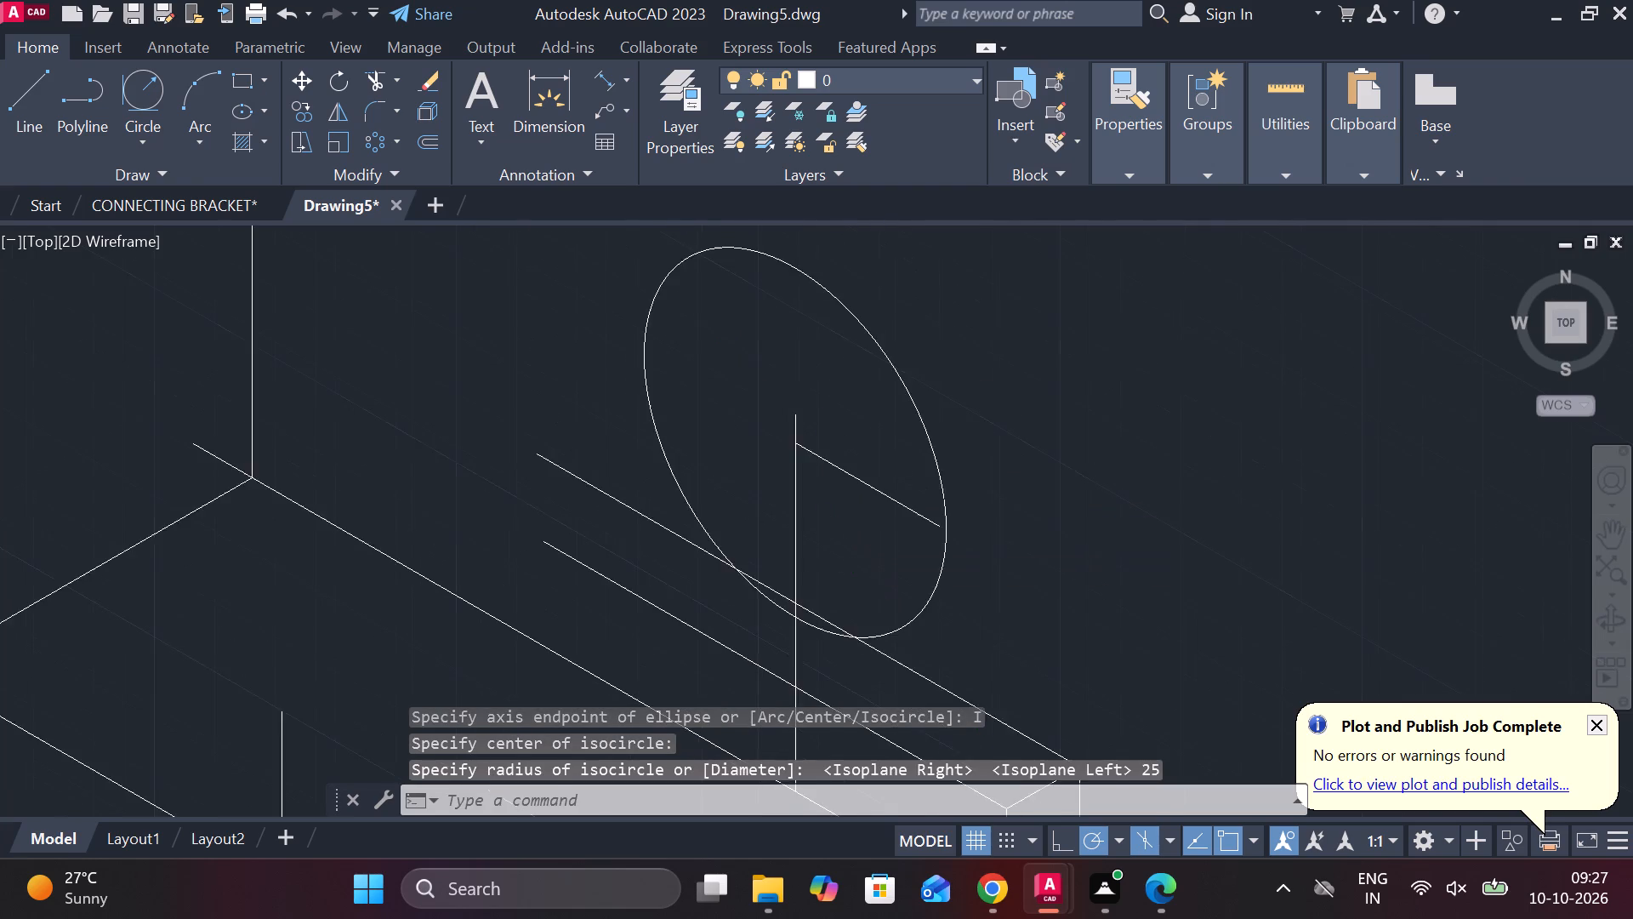
Copy the radius 25 isocircle from its centre by 22 at 210°, towards the front of the base.
middle_click_drag(947, 562, 930, 439)
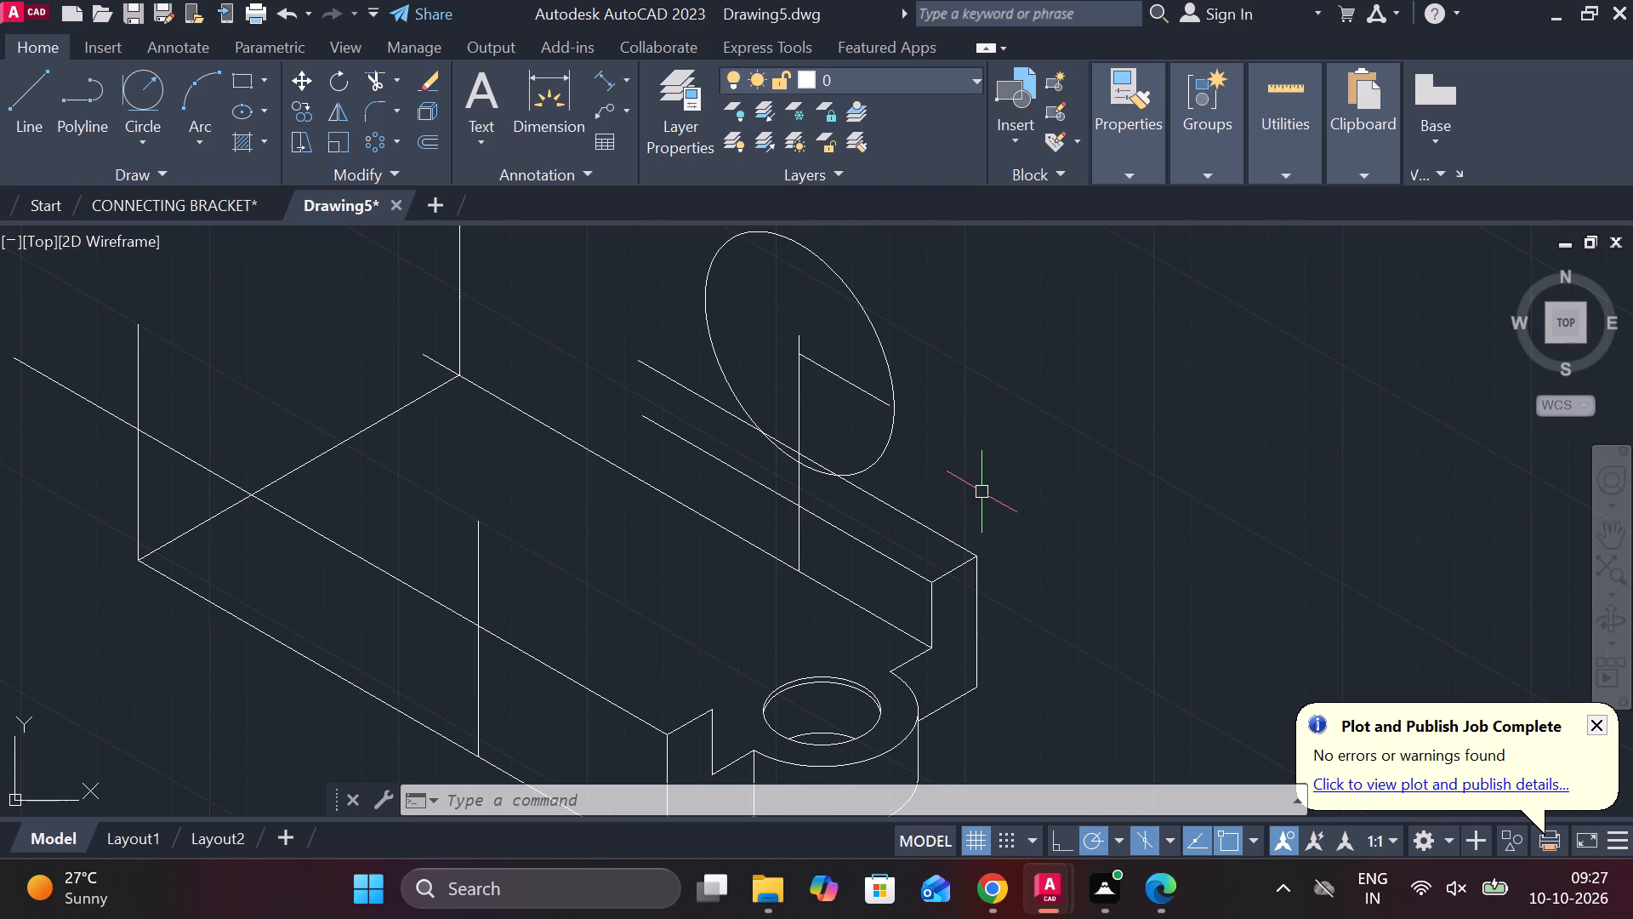
left_click(896, 388)
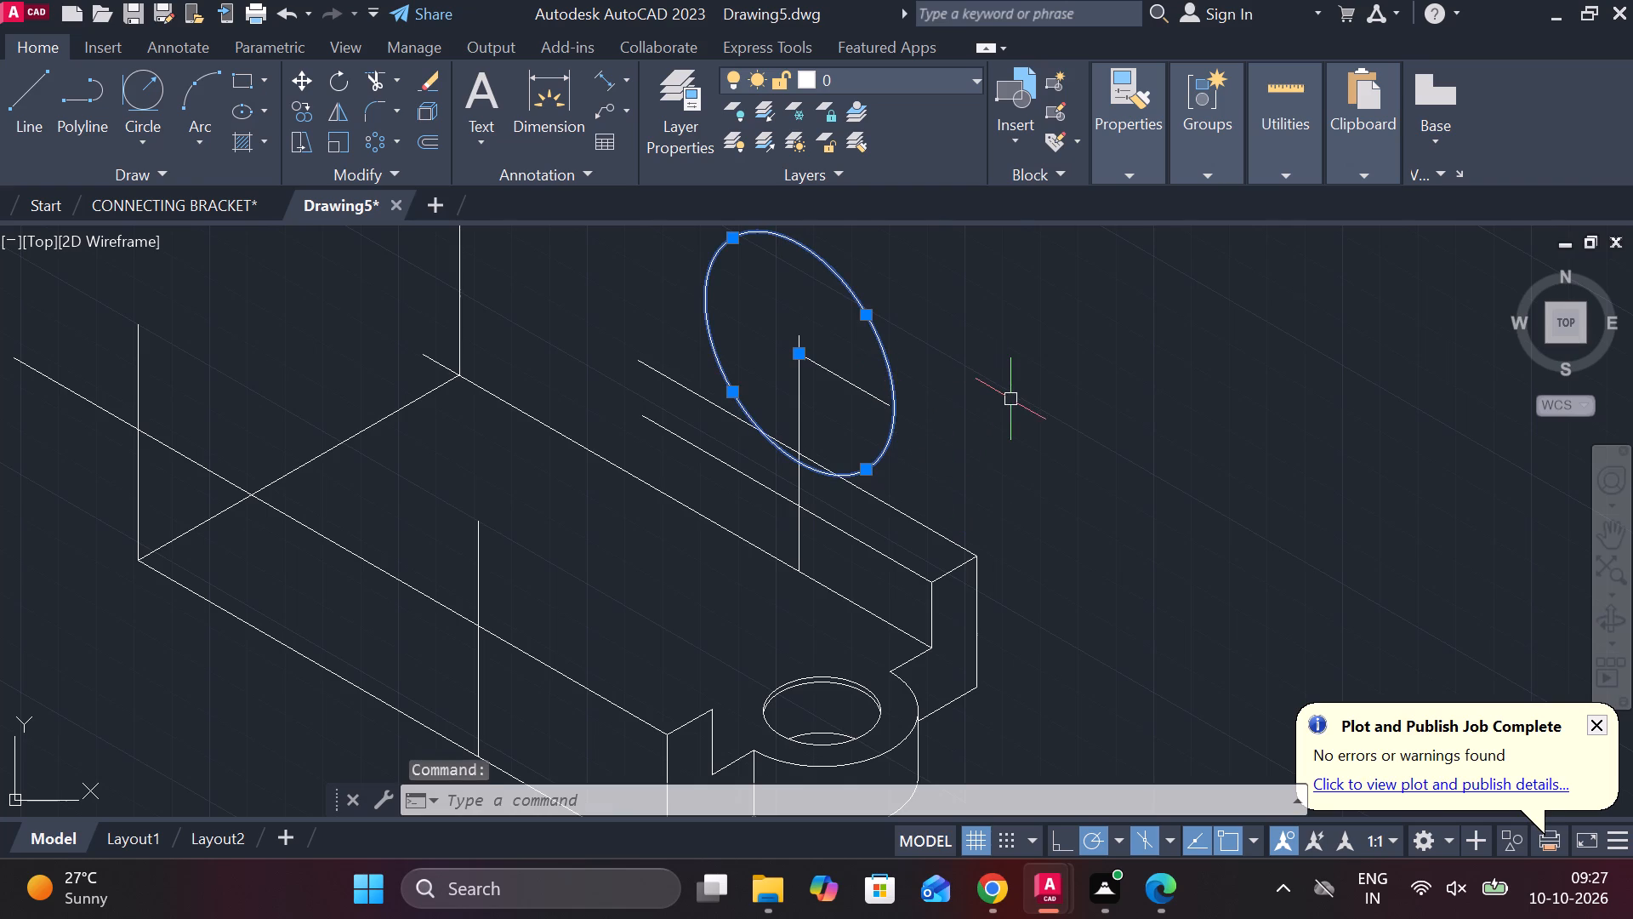
type("CO")
key("Return")
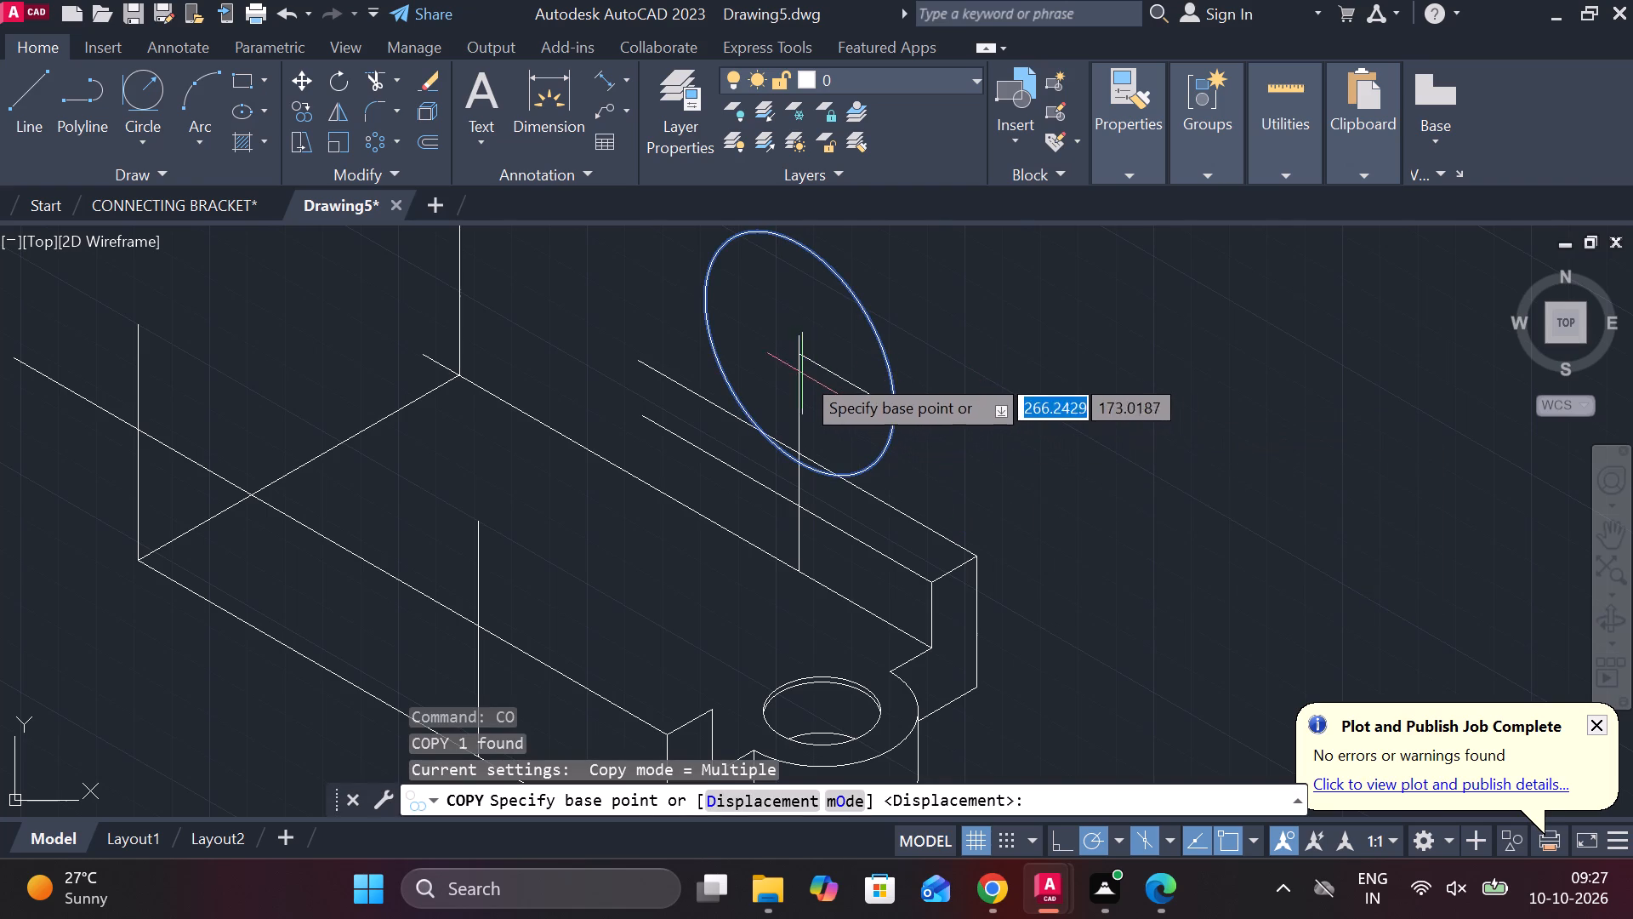
left_click(798, 362)
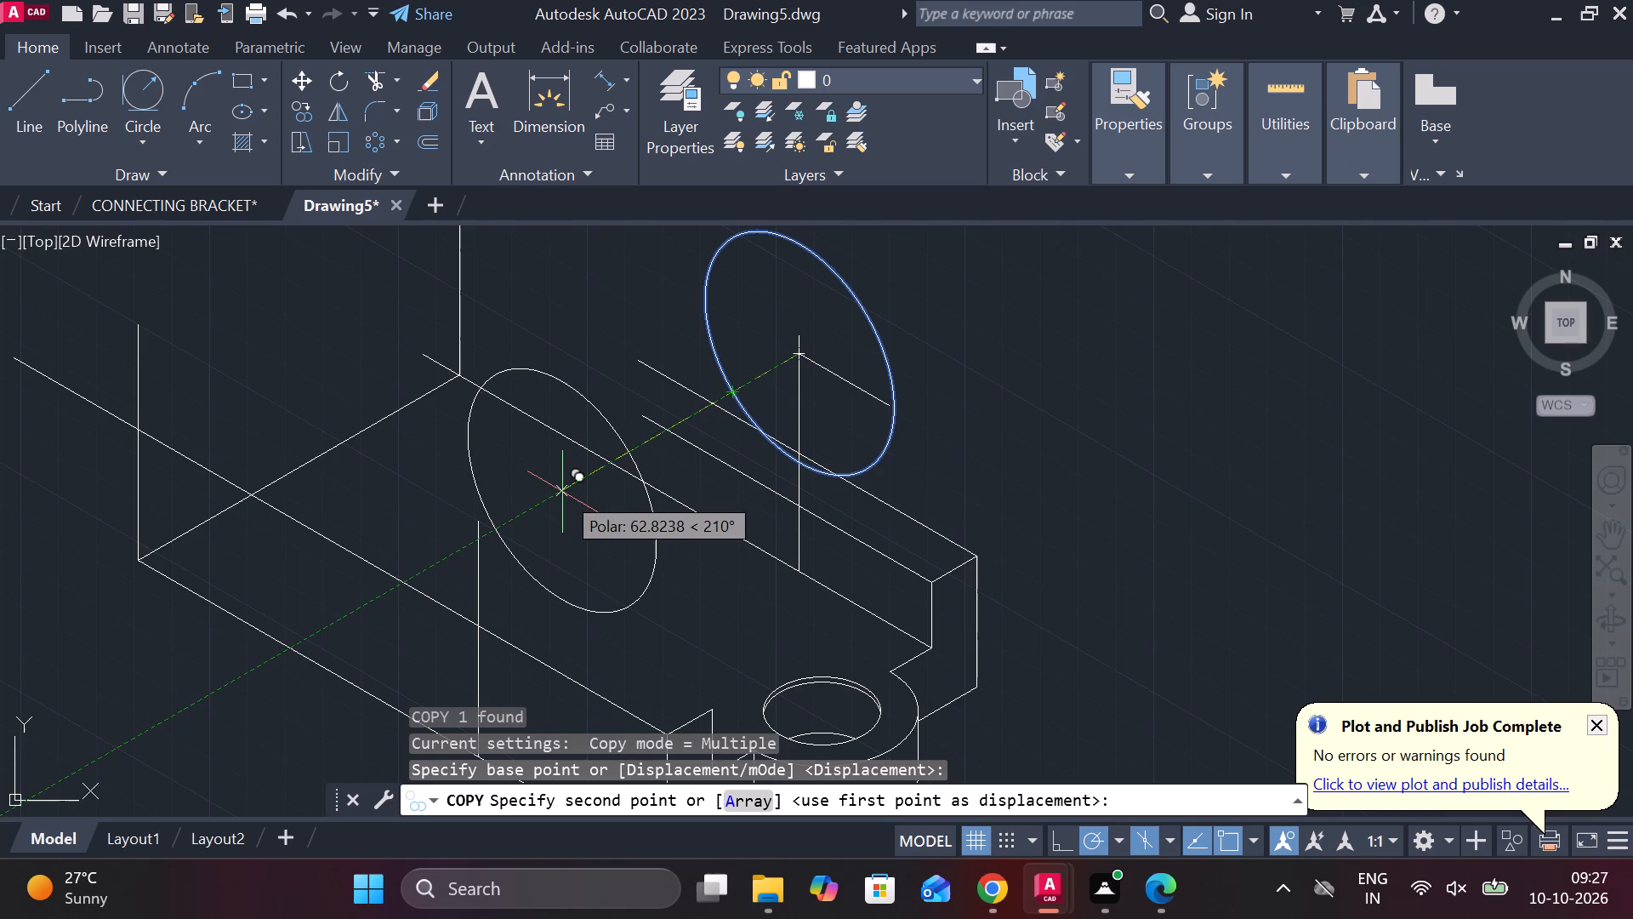
type("22")
key("space")
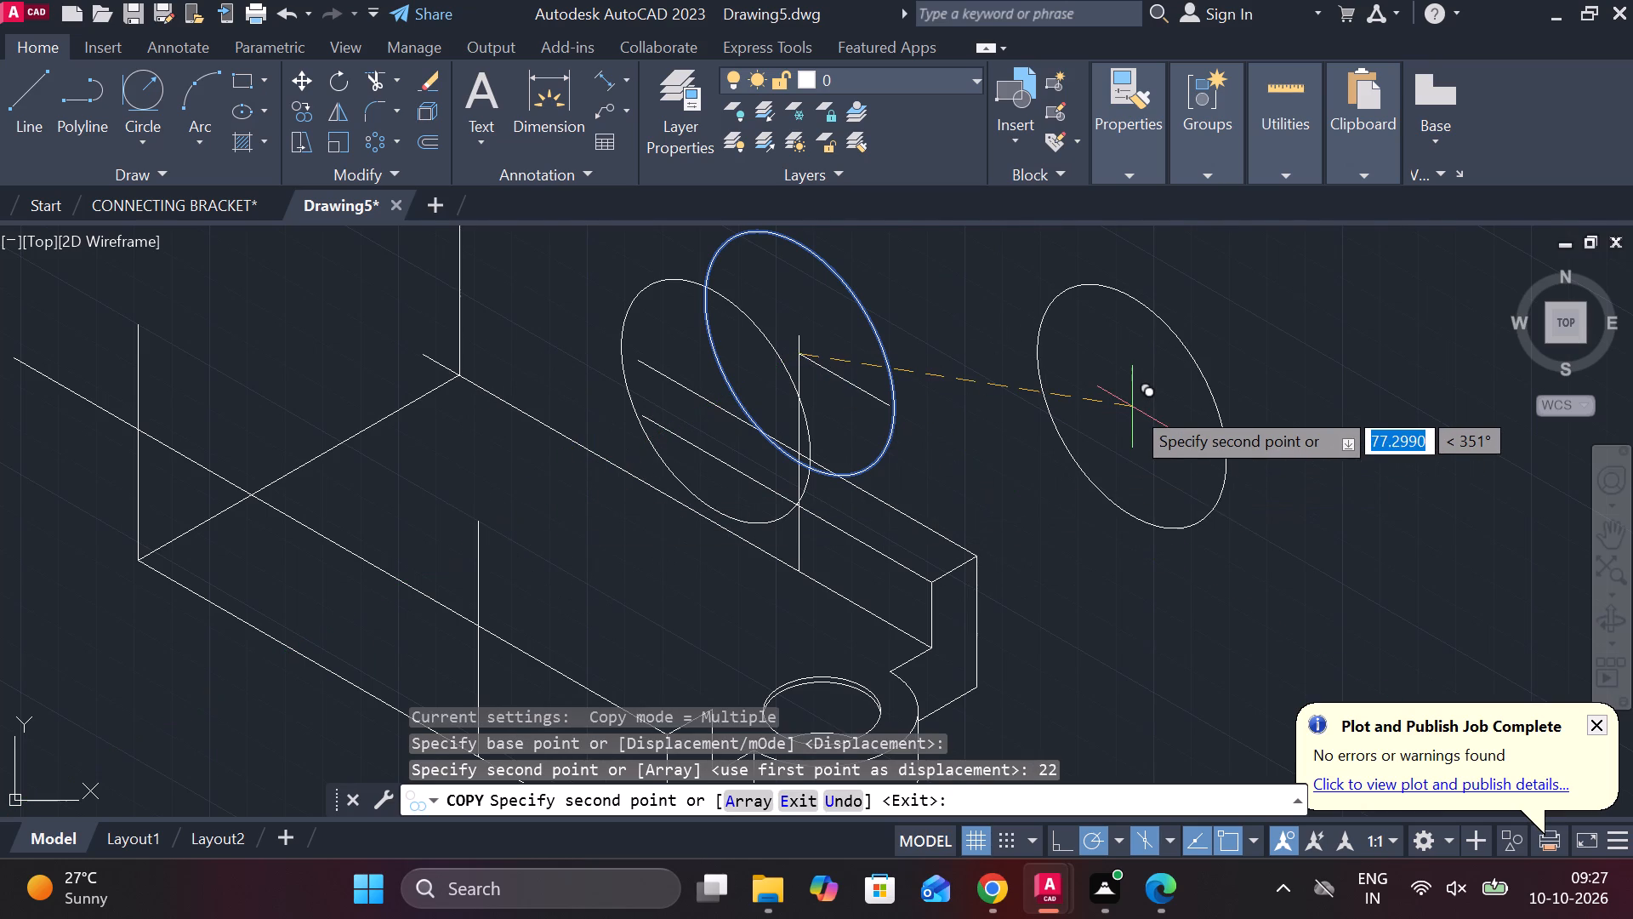
key("Escape")
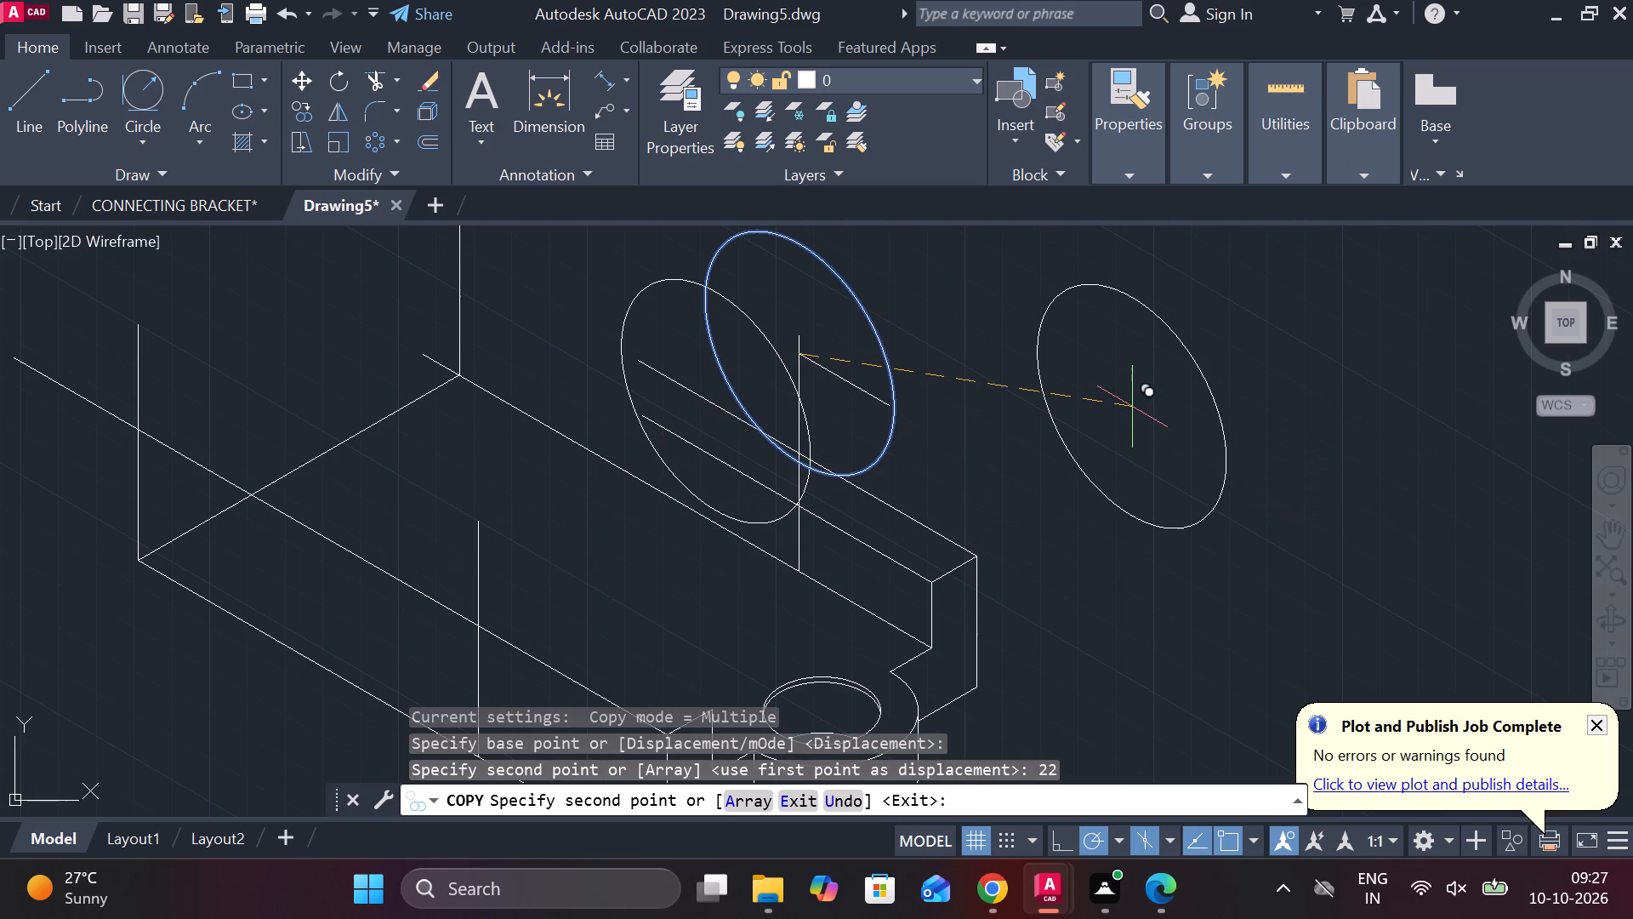
Trim the construction lines inside the two radius 25 isocircles and the rear circle's arc hidden behind the front circle.
type("TR")
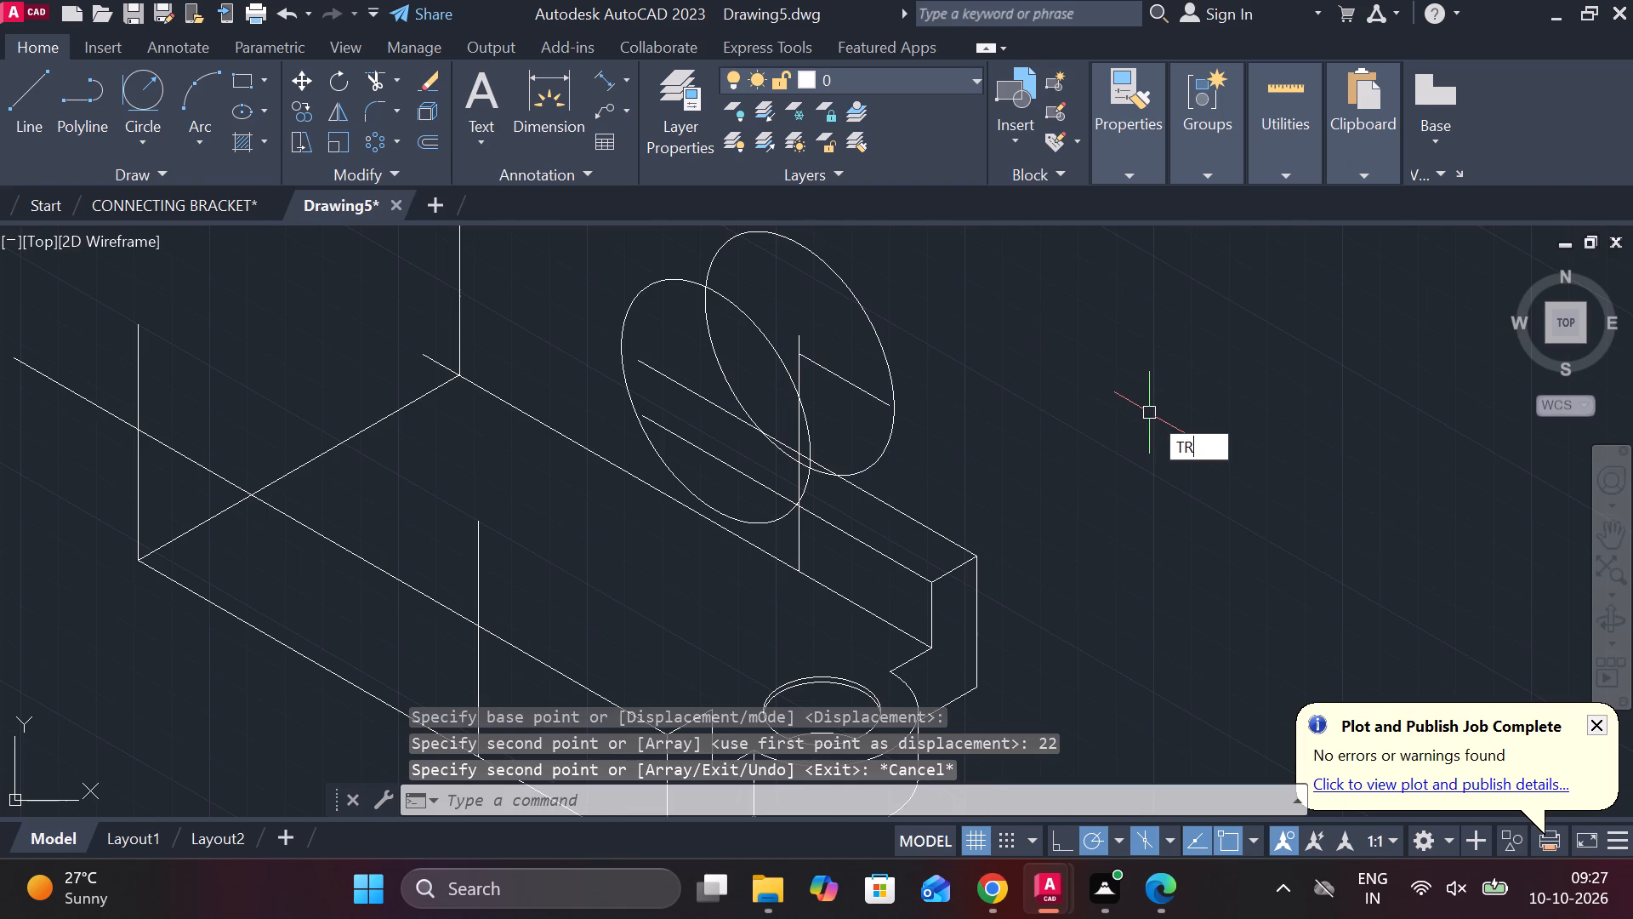
key("space")
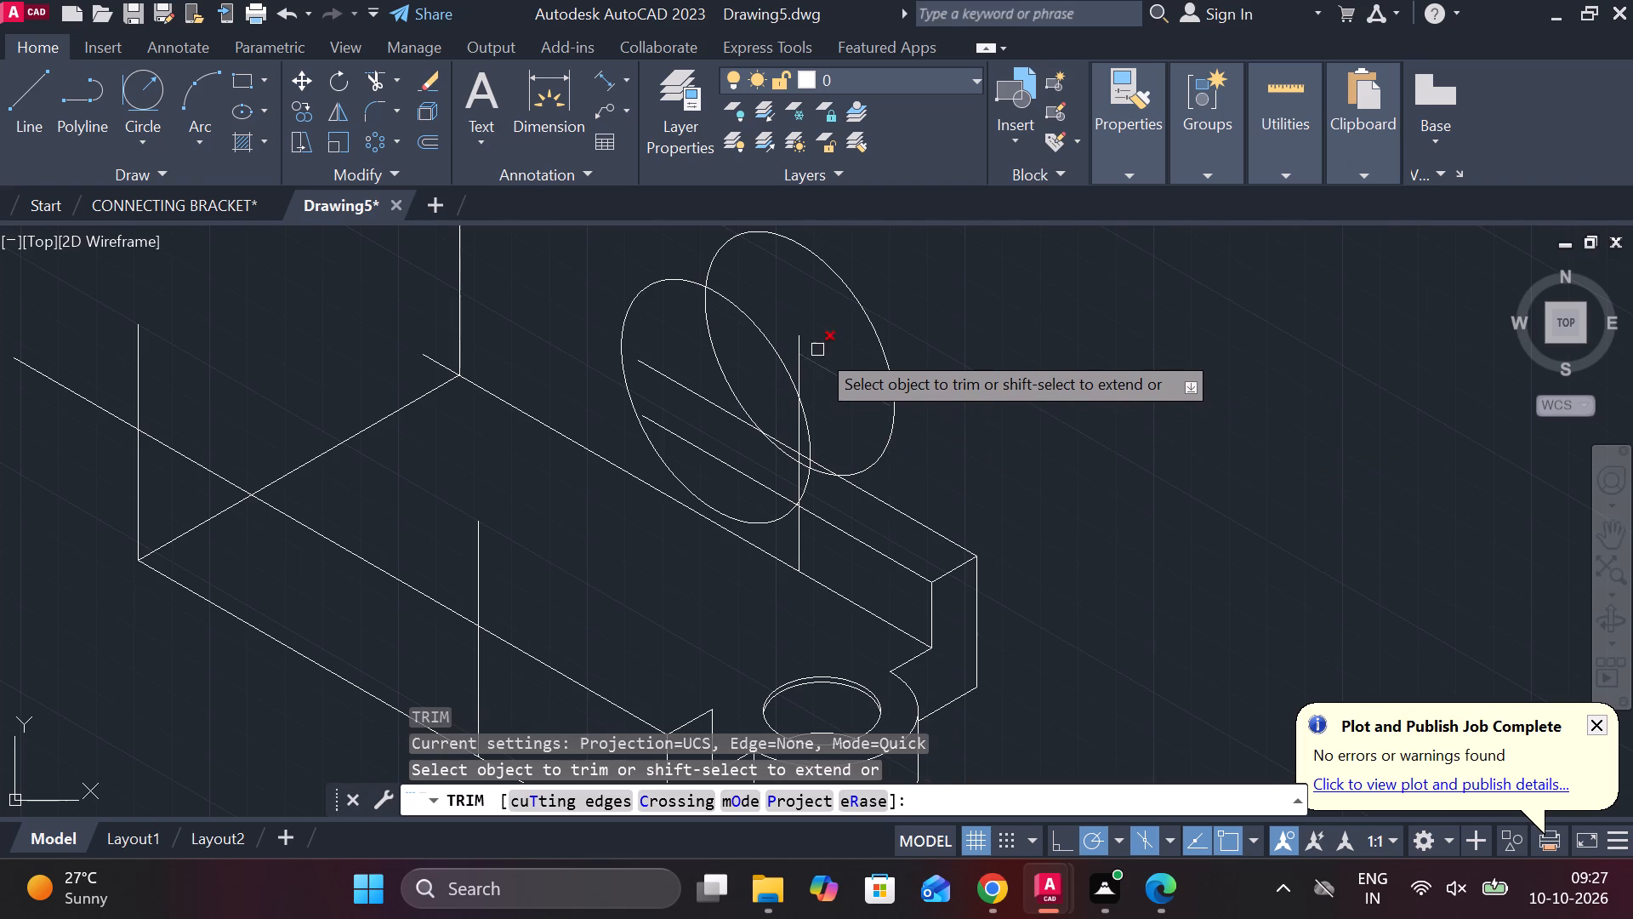
left_click(805, 348)
left_click(804, 346)
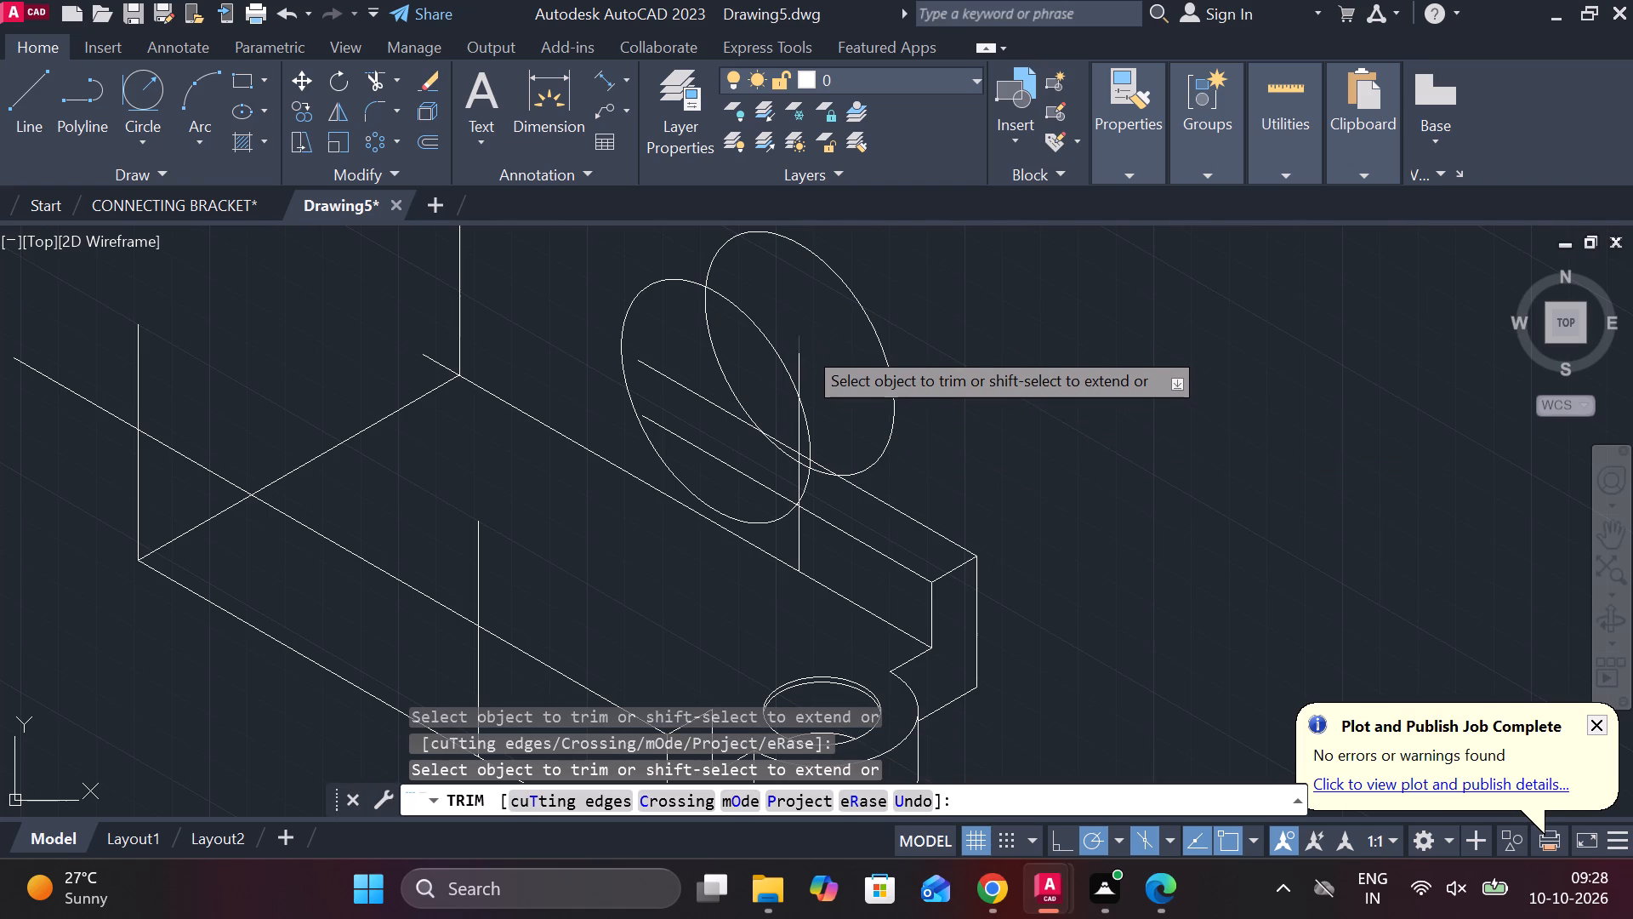
left_click(804, 356)
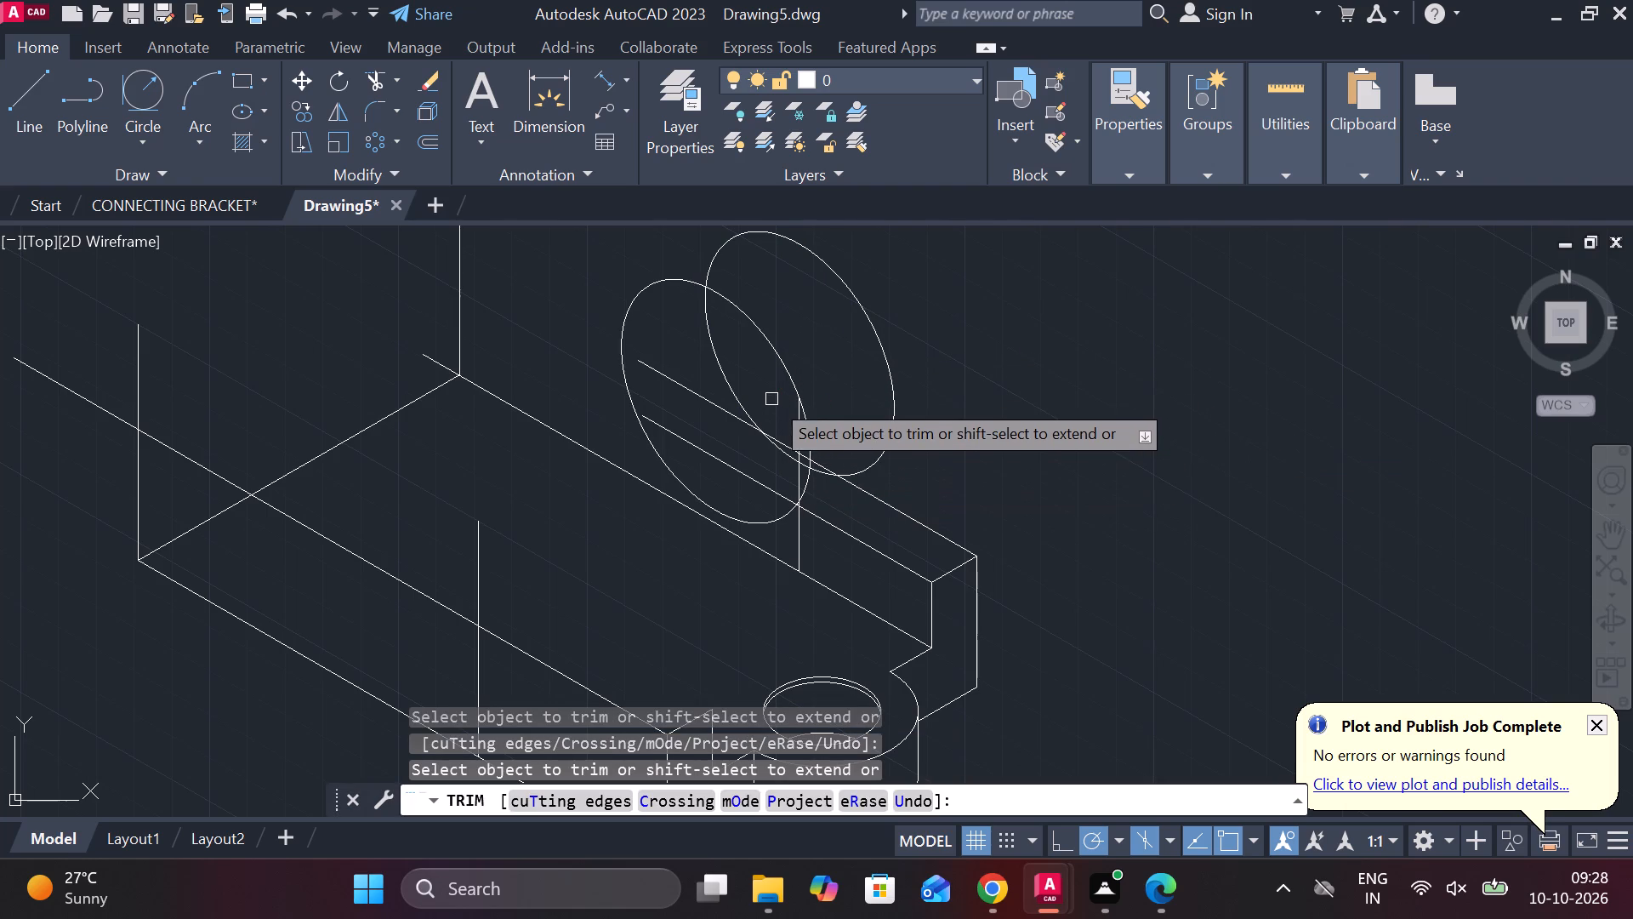
left_click_drag(770, 397, 764, 431)
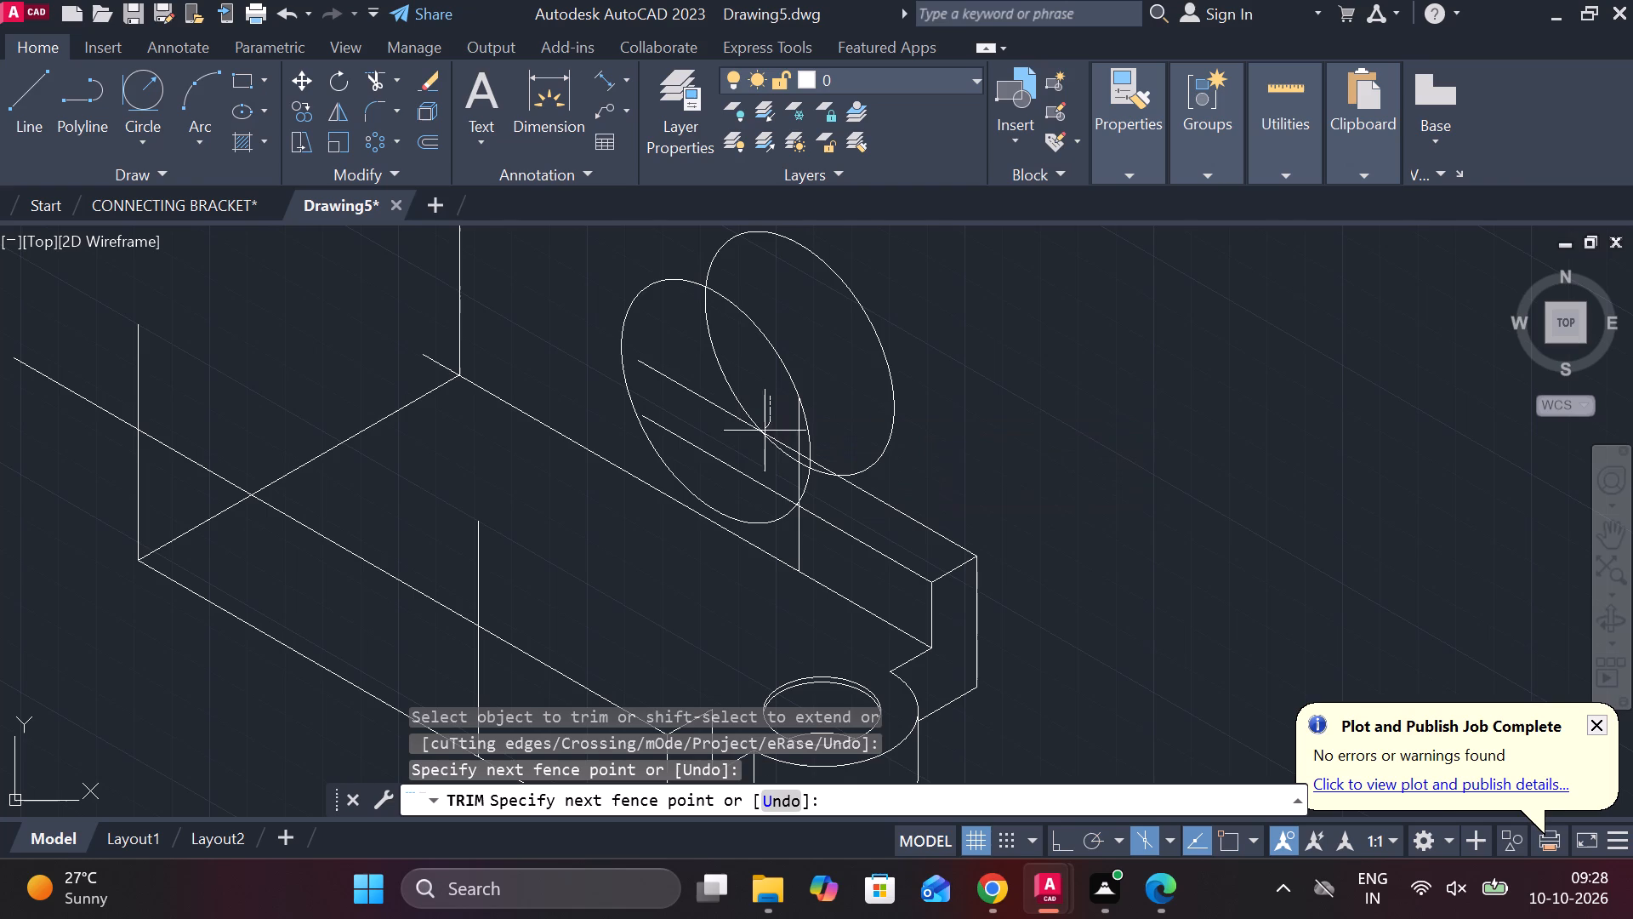
left_click_drag(764, 431, 730, 363)
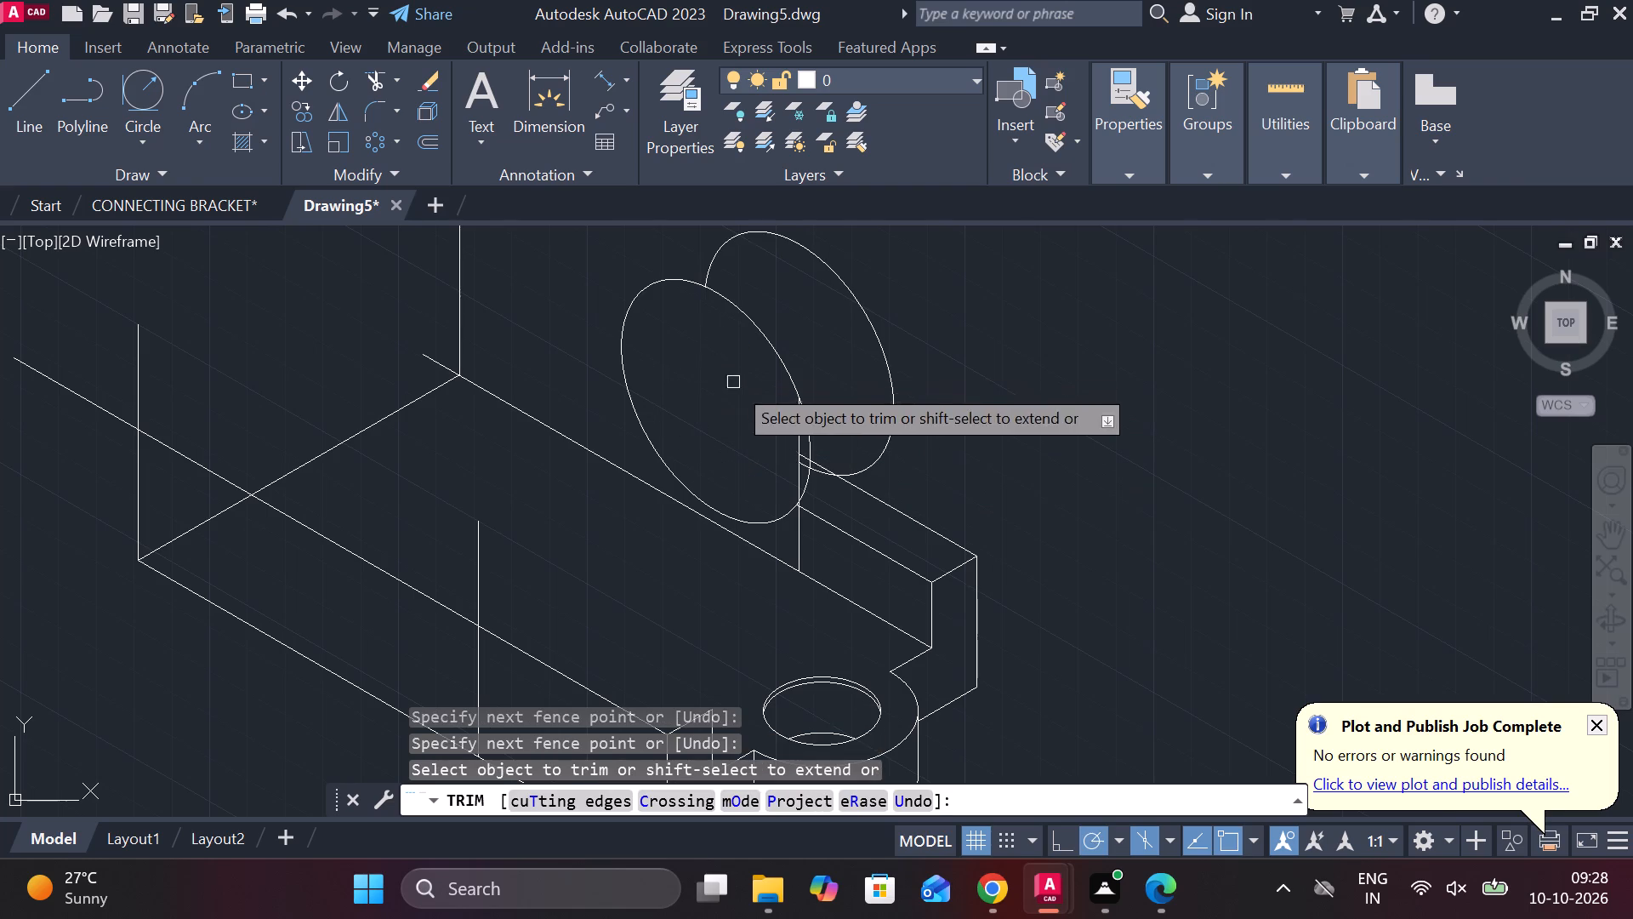
scroll(764, 439, "up", 3)
left_click_drag(925, 478, 918, 542)
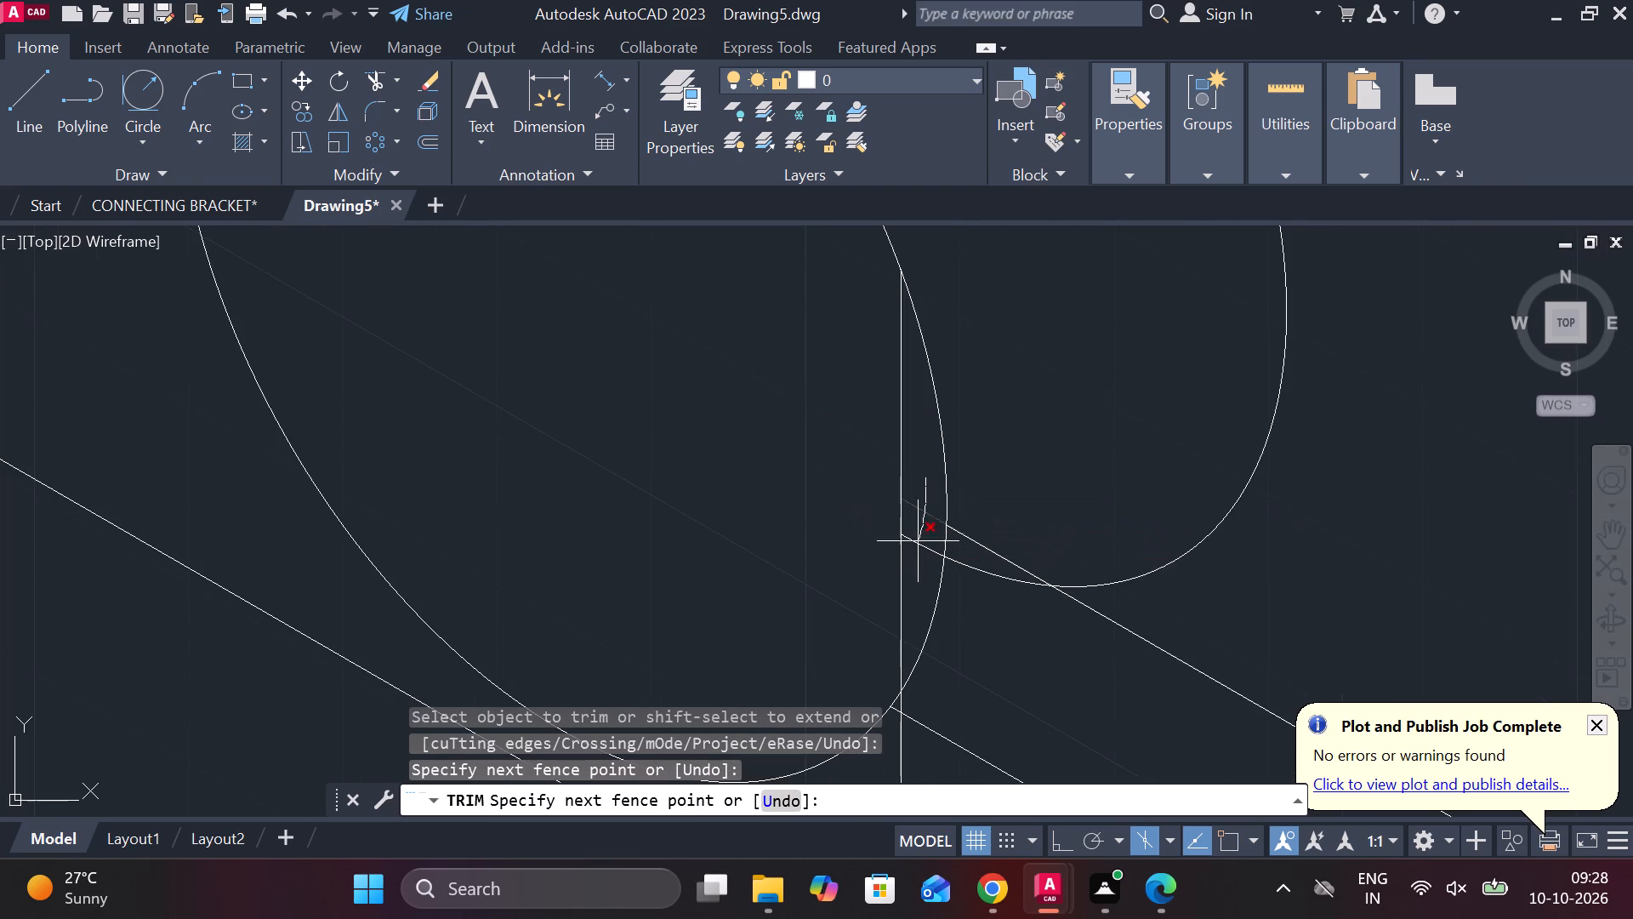
left_click_drag(918, 542, 902, 529)
scroll(890, 522, "down", 3)
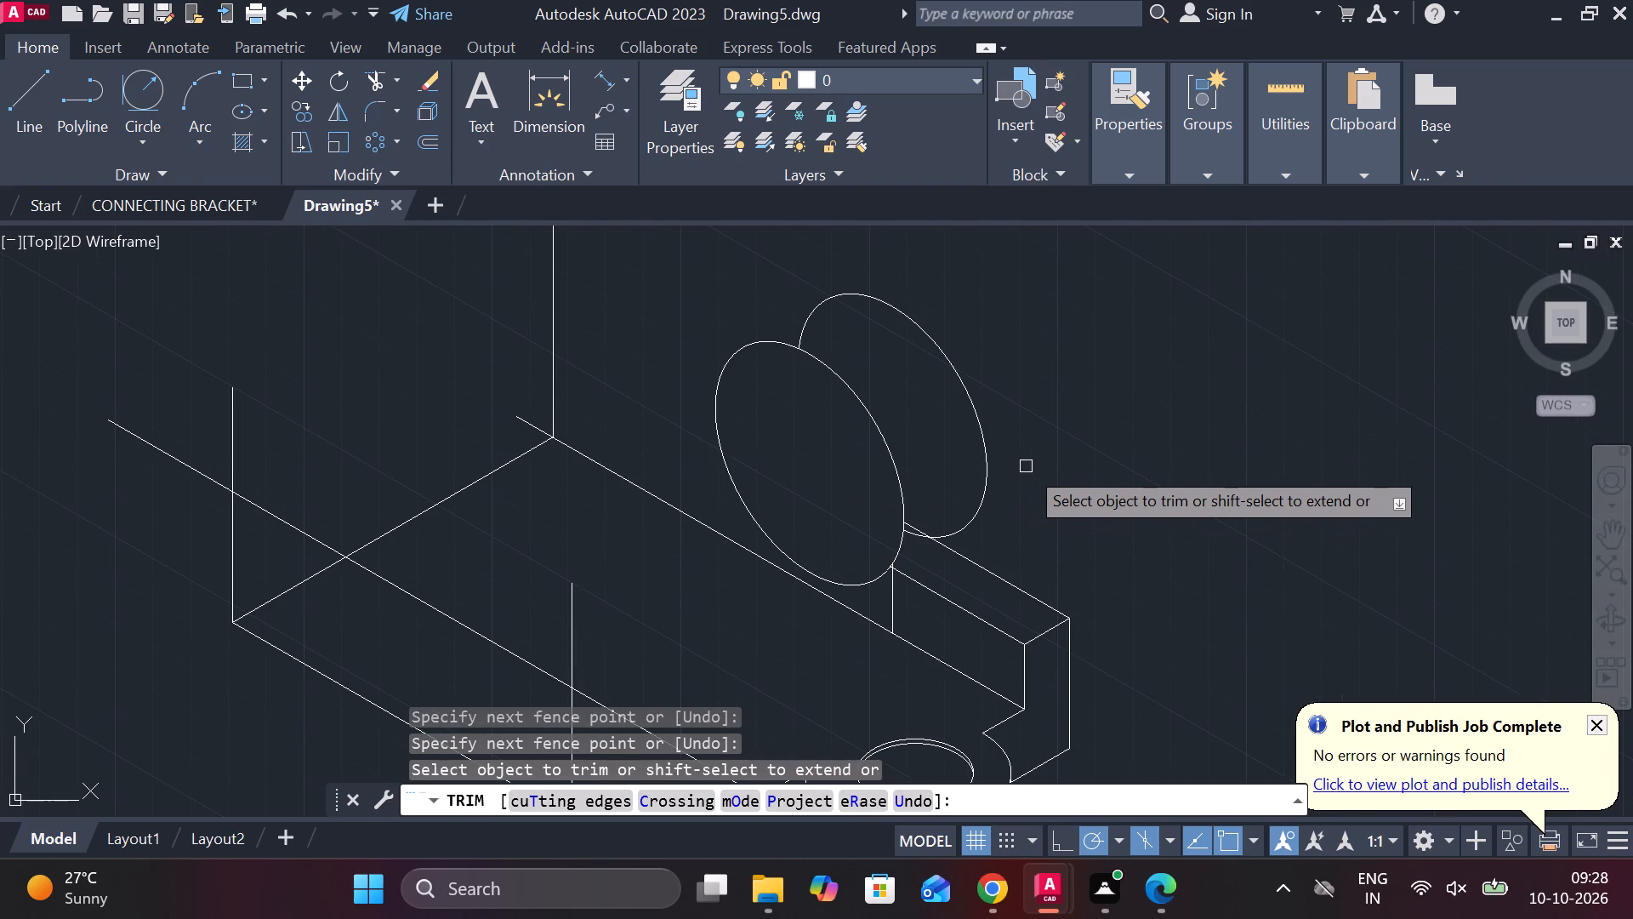
key("Escape")
Draw a vertical line from the rear isocircle's outer side down past the raised block's top edges.
key("l")
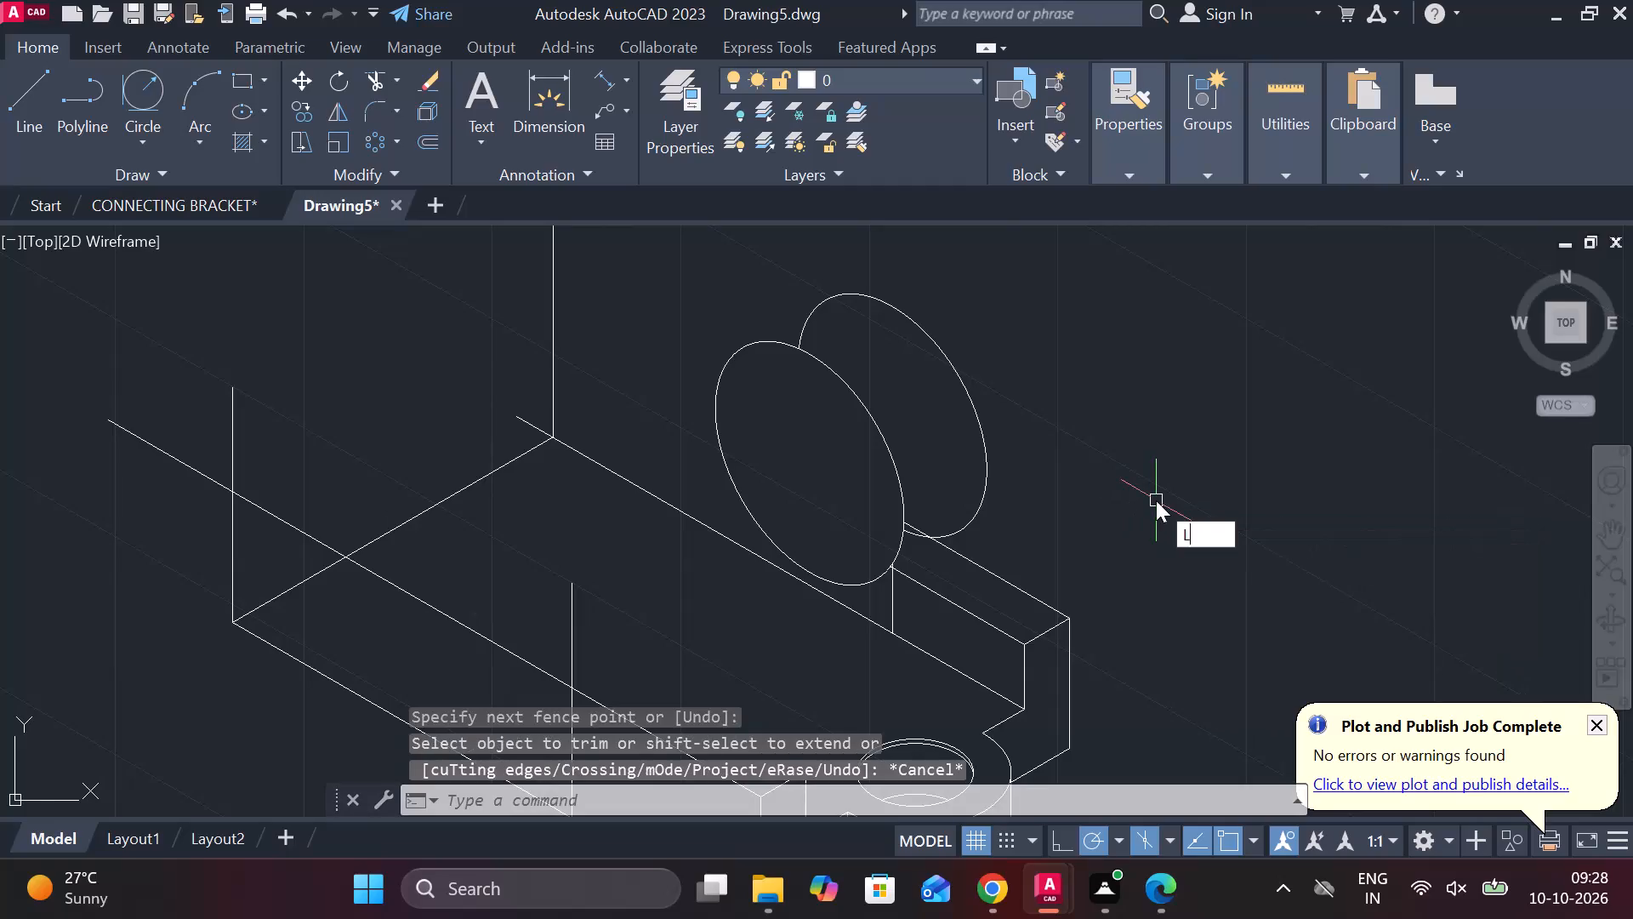
key("Return")
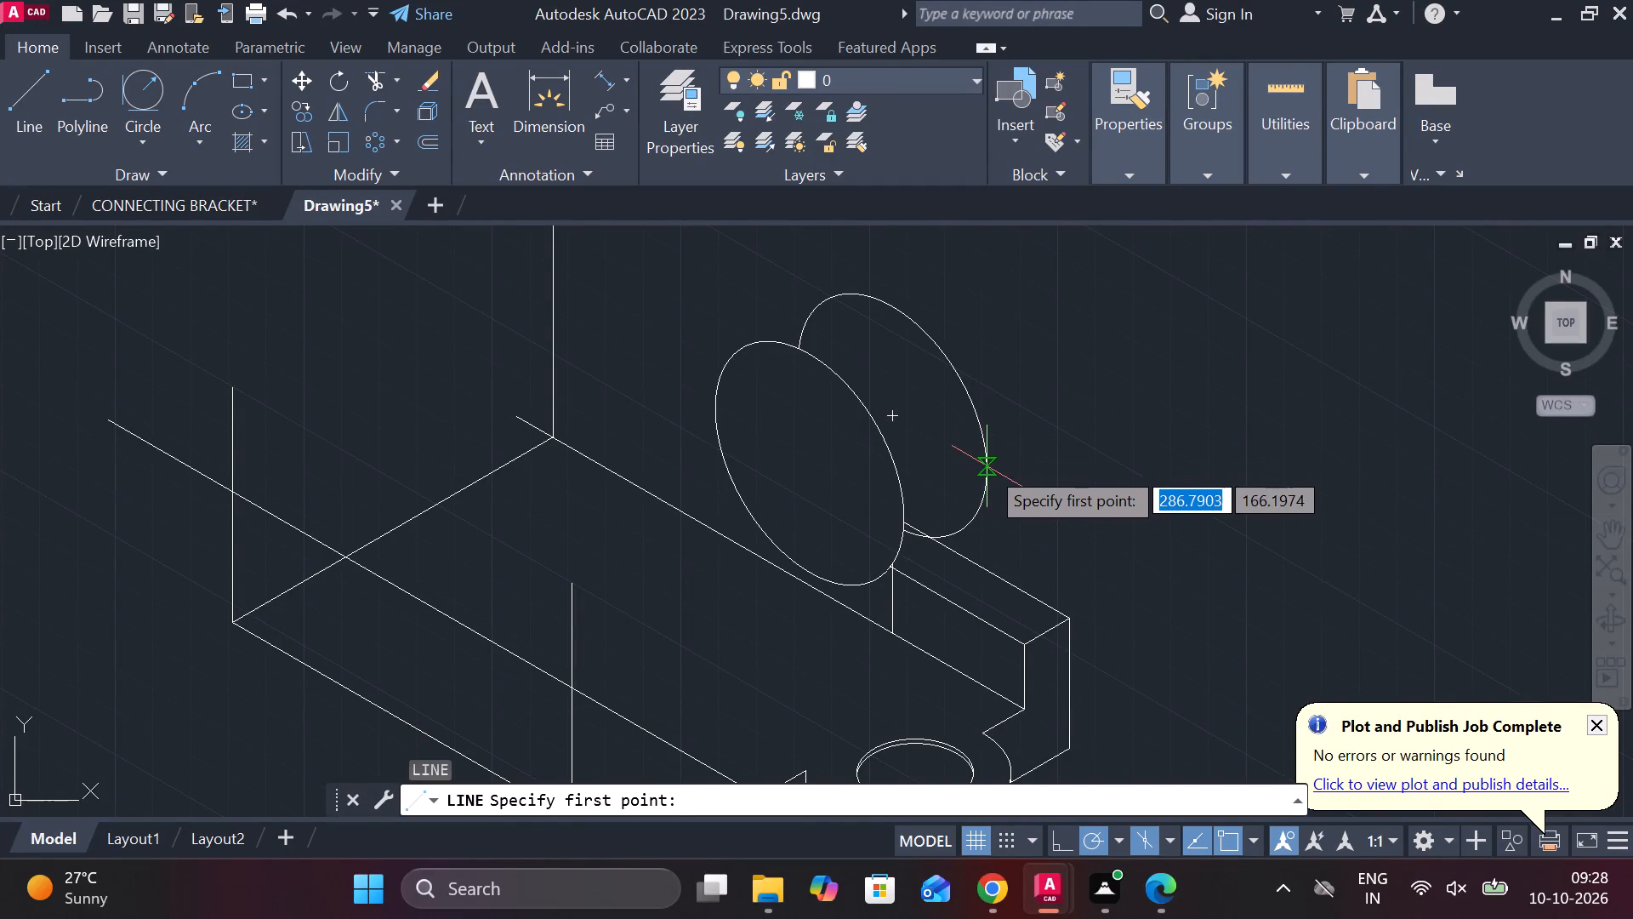
left_click(987, 466)
scroll(974, 656, "up", 2)
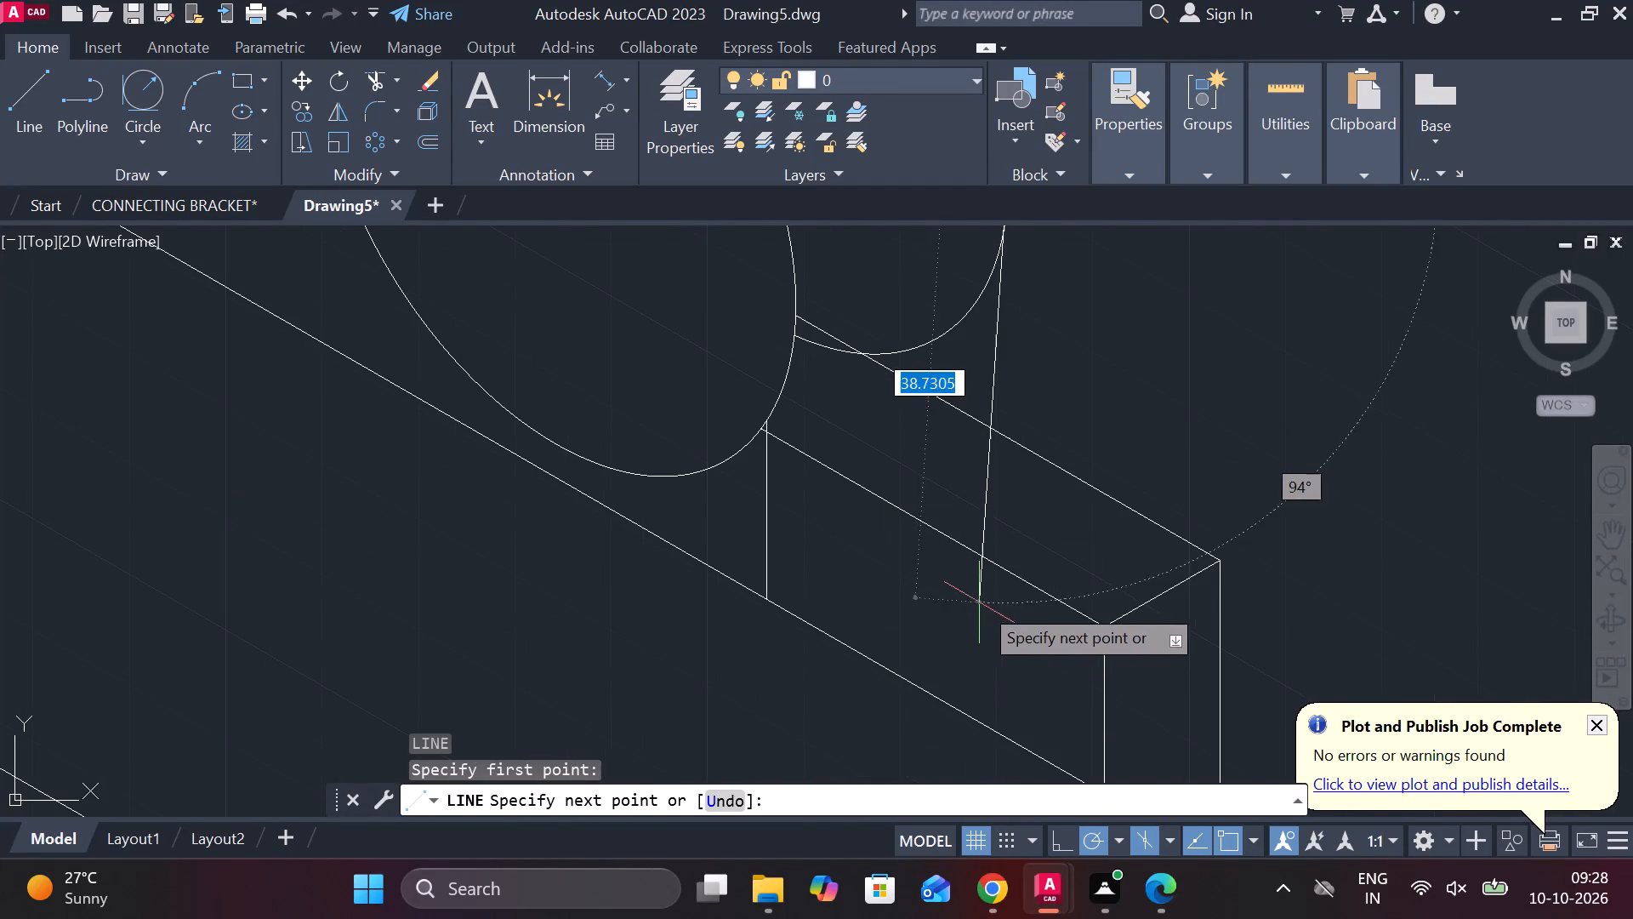
left_click(1005, 630)
key("Escape")
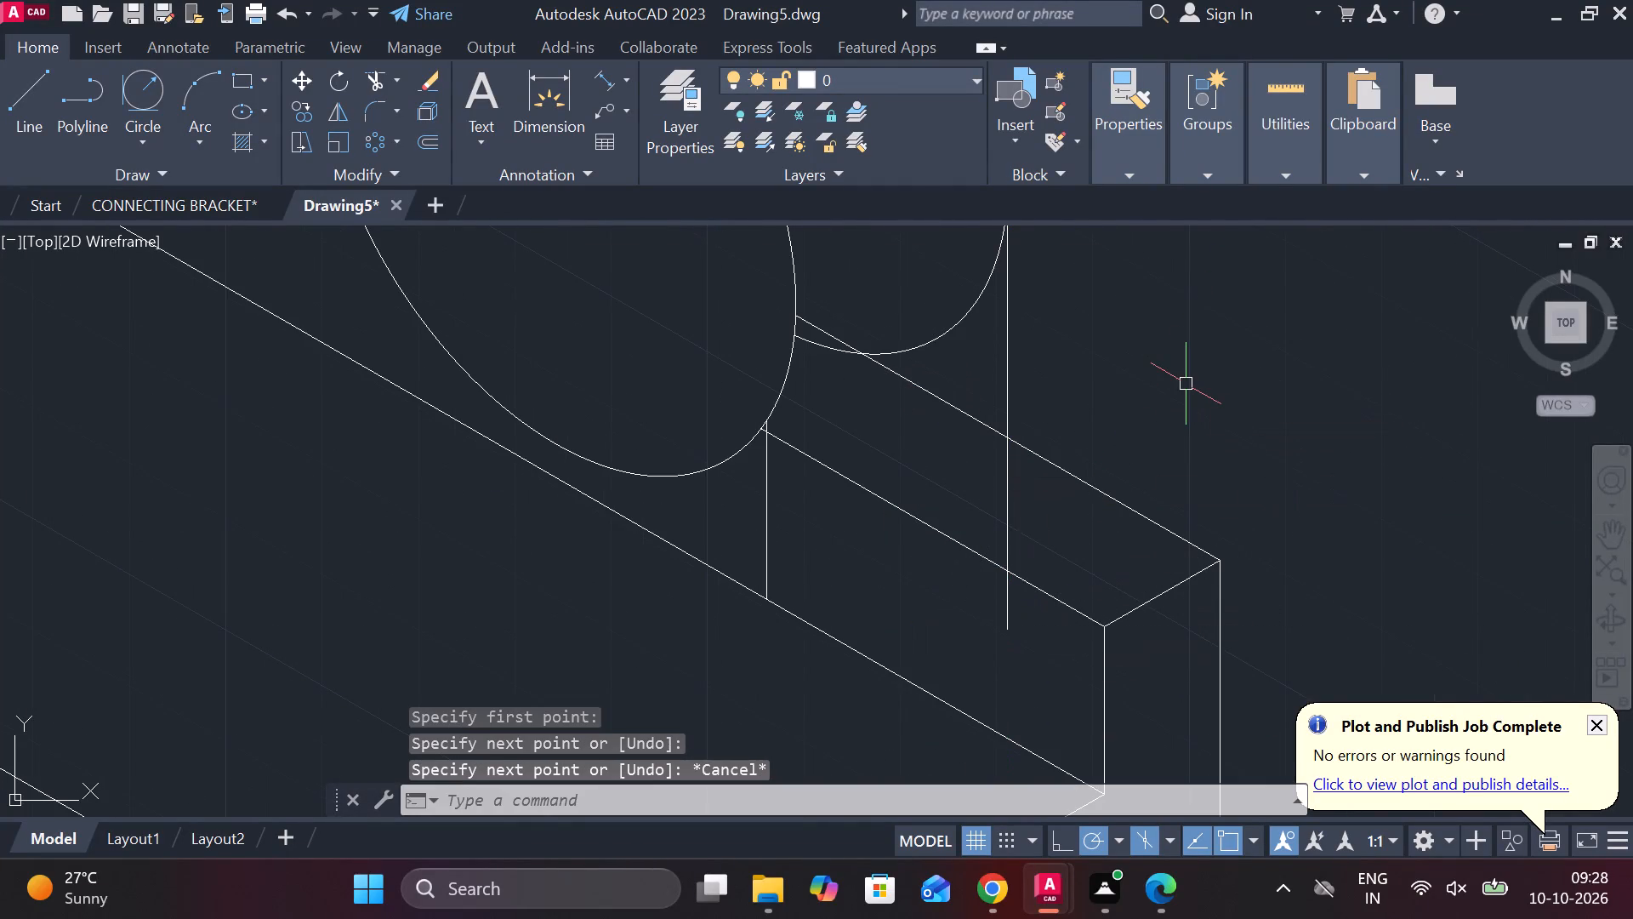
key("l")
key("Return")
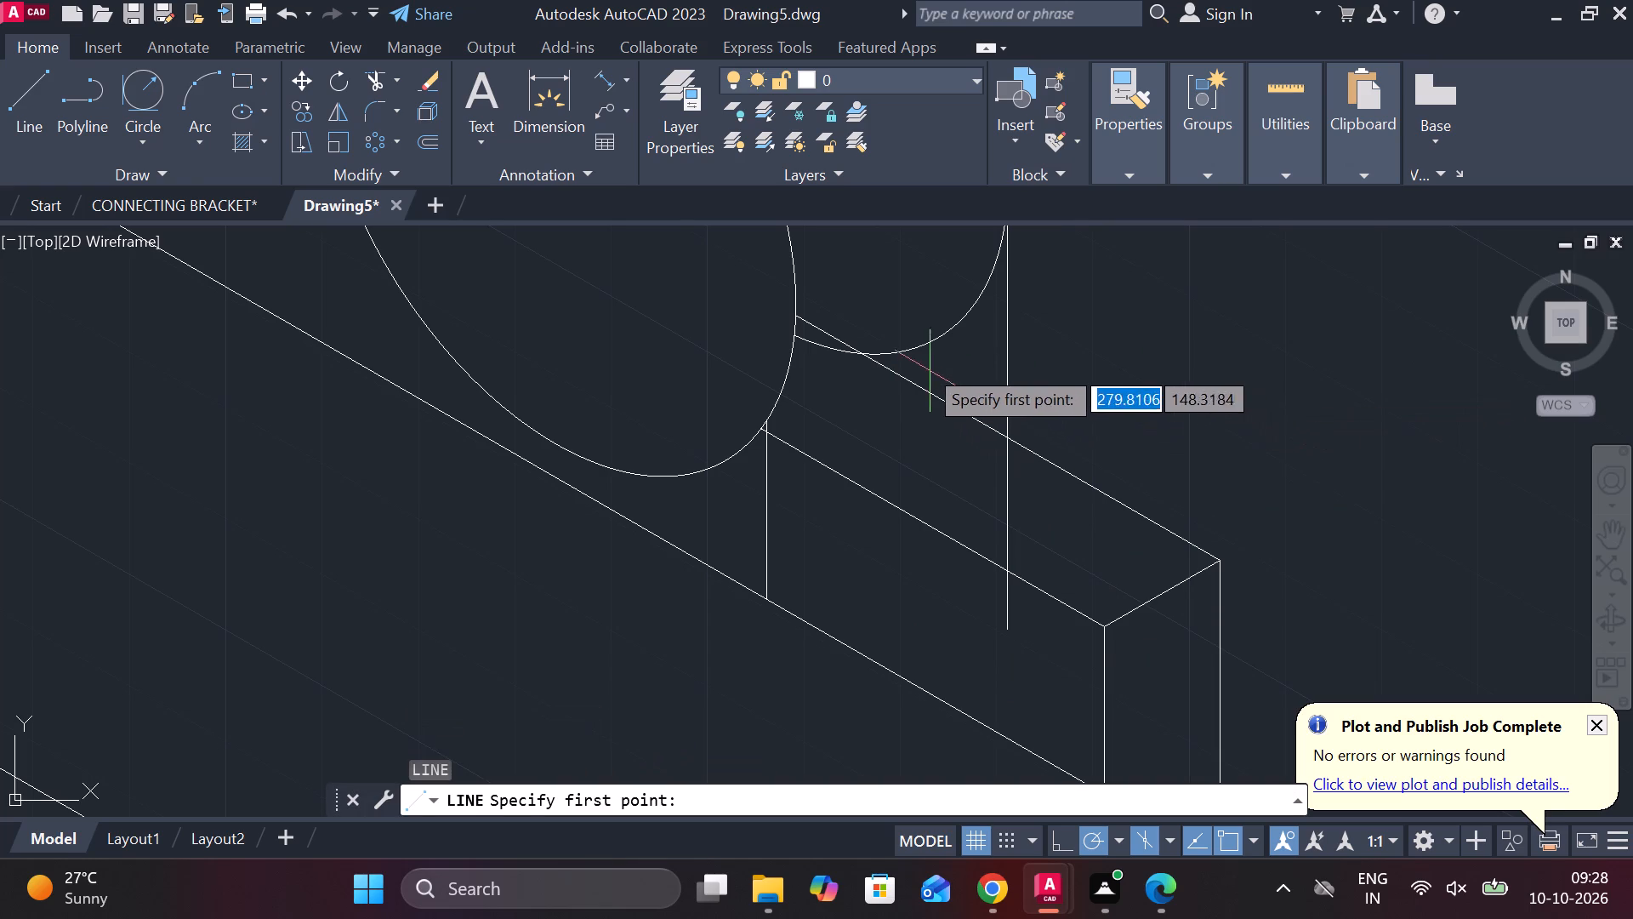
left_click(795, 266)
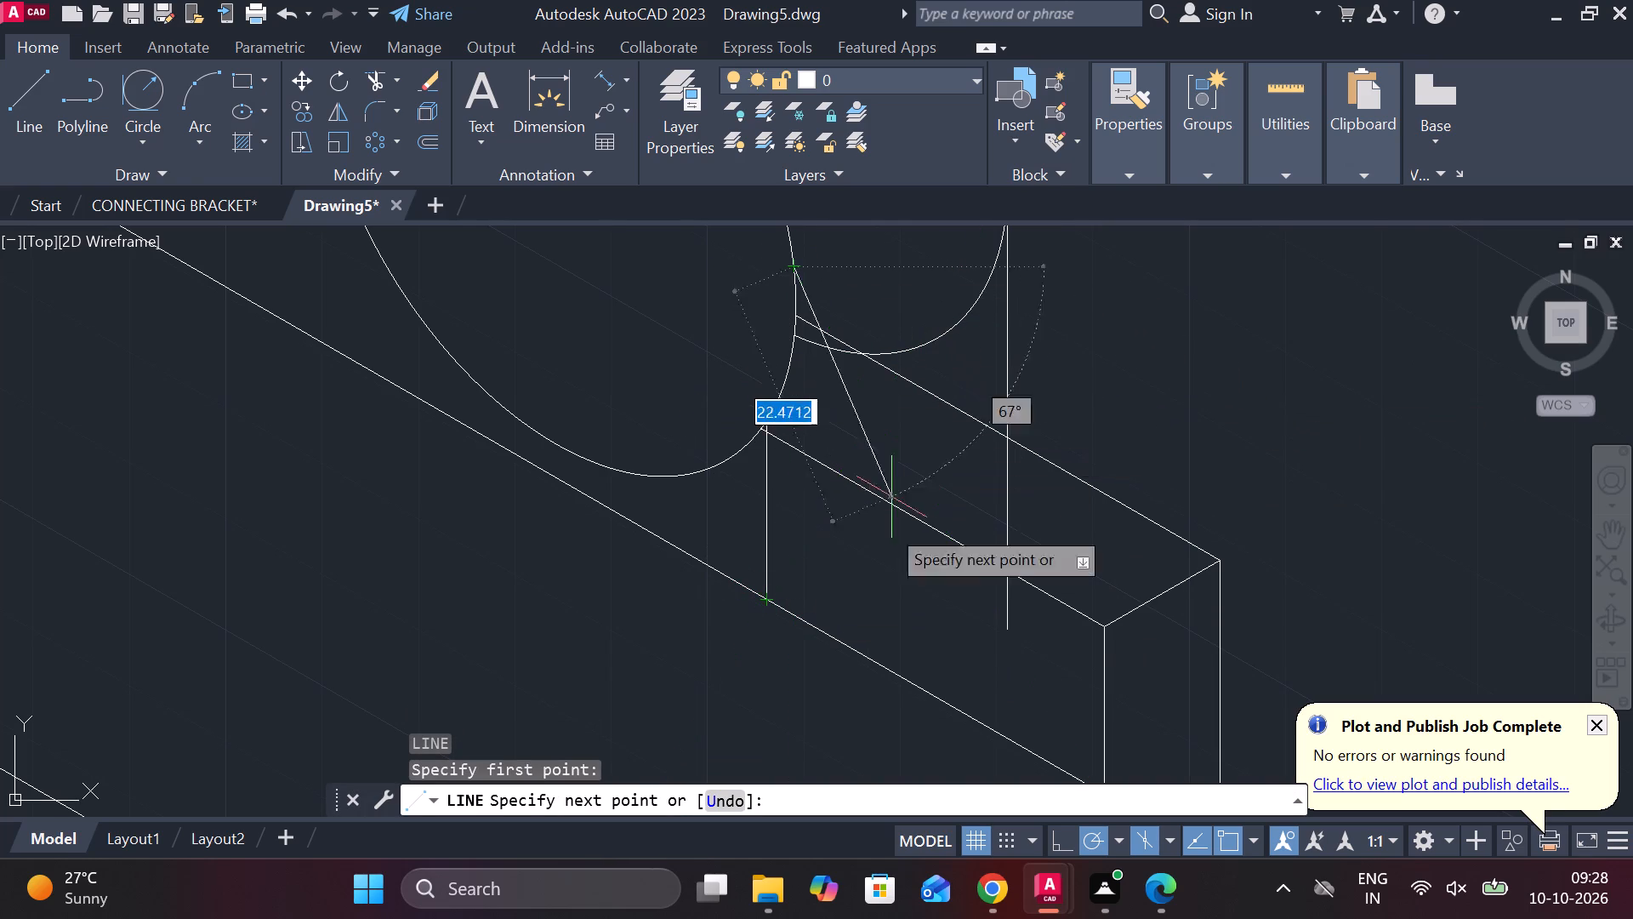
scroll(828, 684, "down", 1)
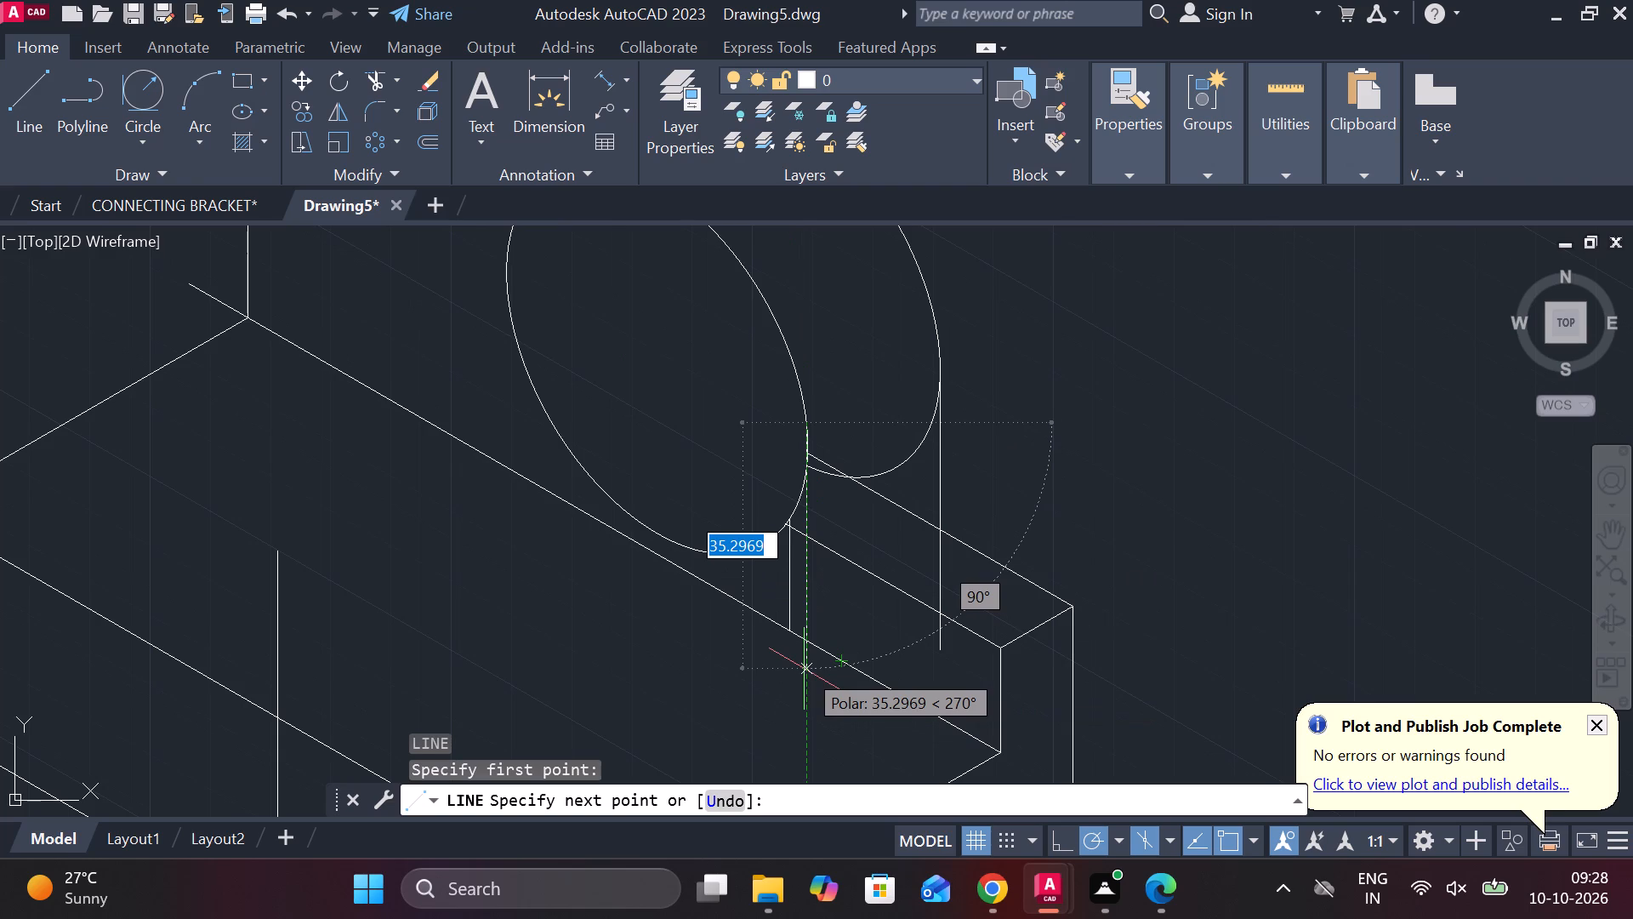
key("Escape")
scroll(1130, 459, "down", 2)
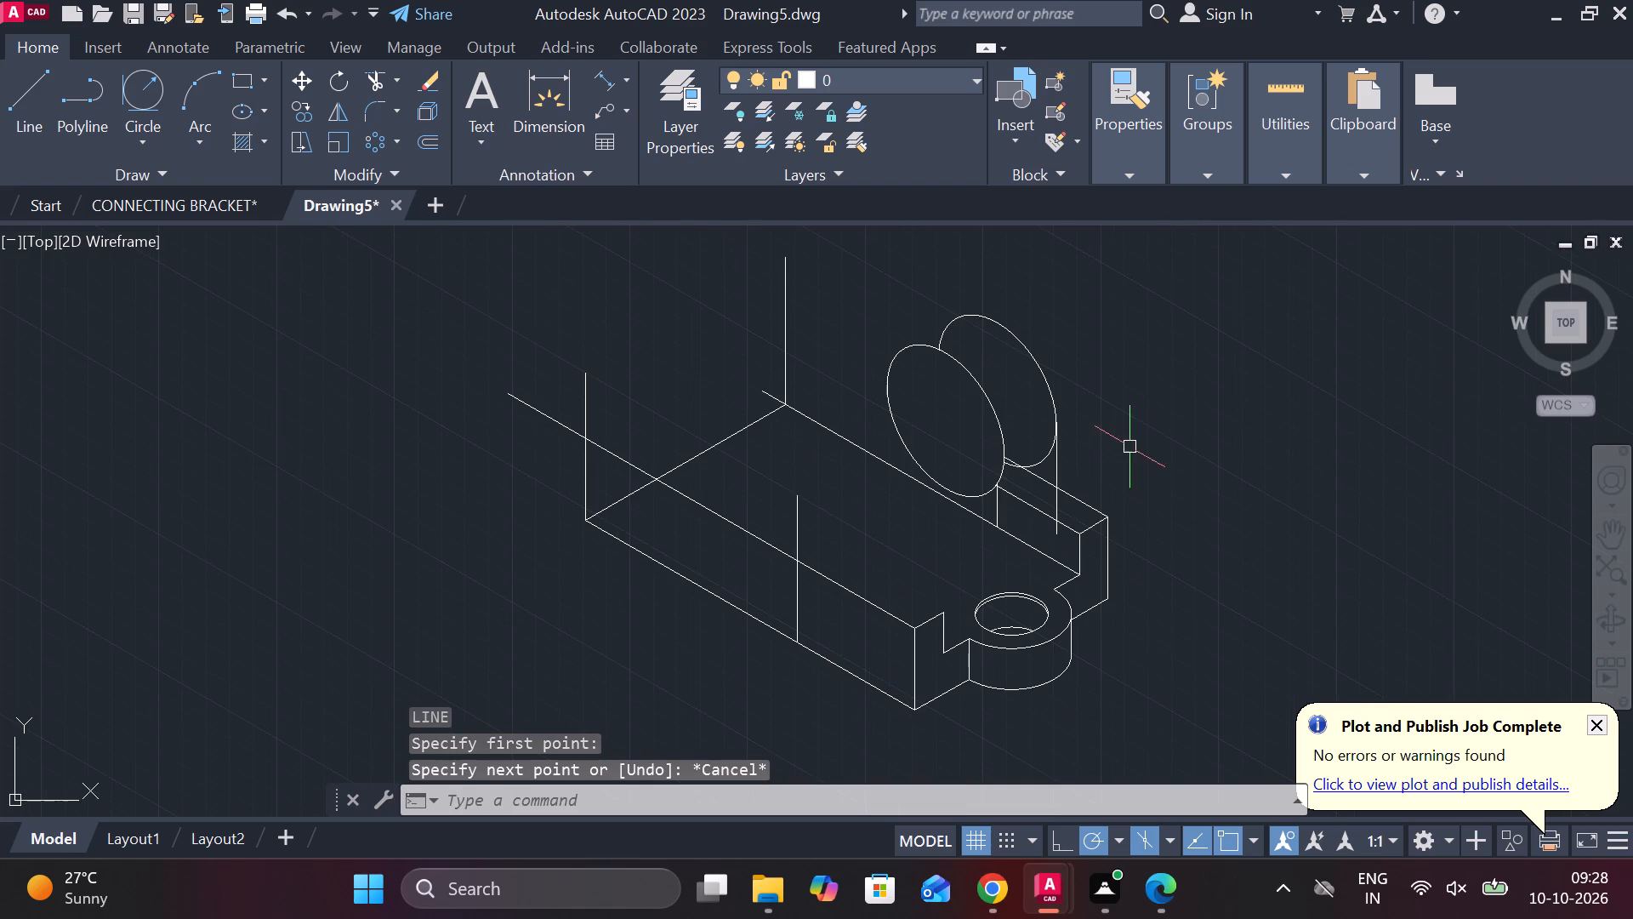
Trim the rear isocircle's lower arc, the block's rear top edge inside the upright, and the vertical side line's lower overhang.
scroll(1129, 446, "up", 1)
type("TR")
key("space")
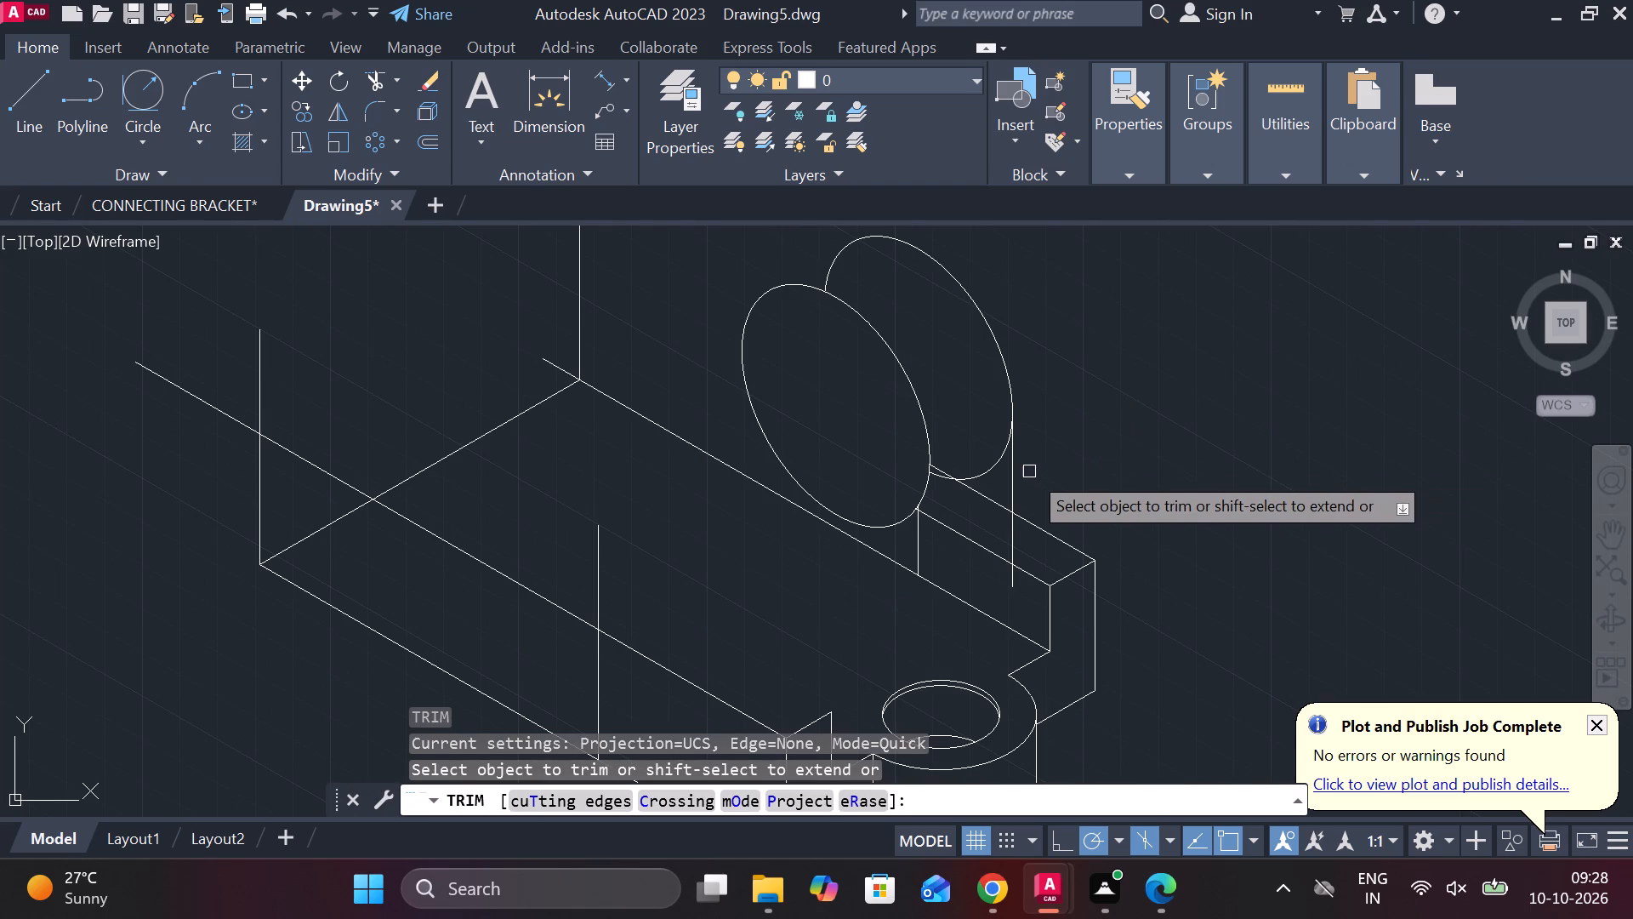
left_click(983, 474)
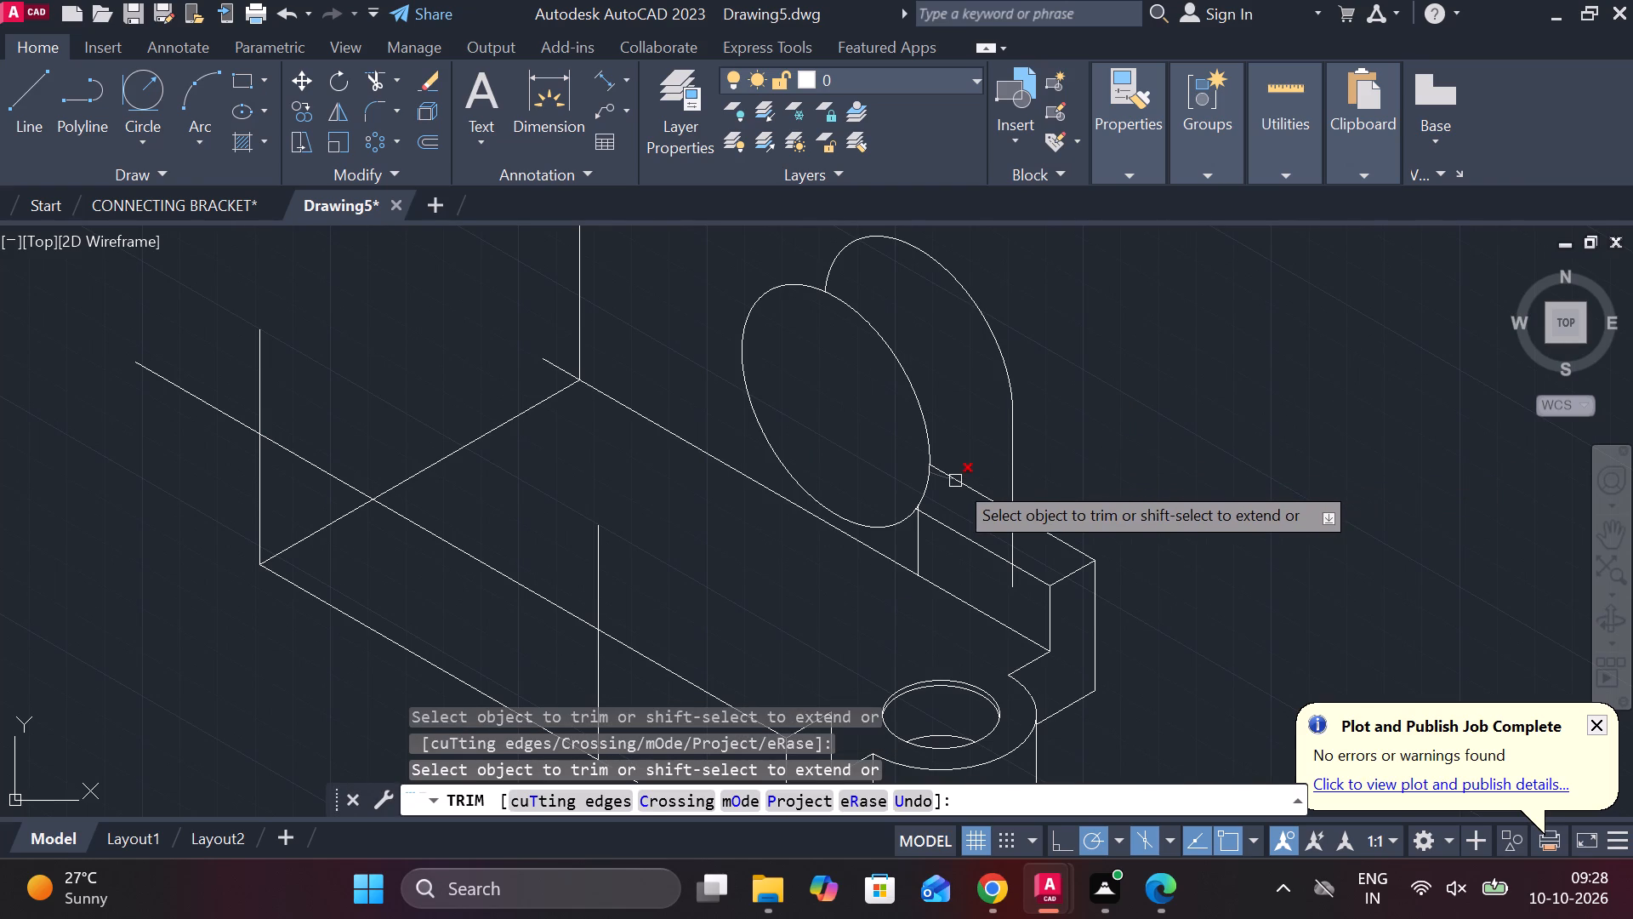
left_click(953, 481)
left_click(959, 472)
left_click(1011, 528)
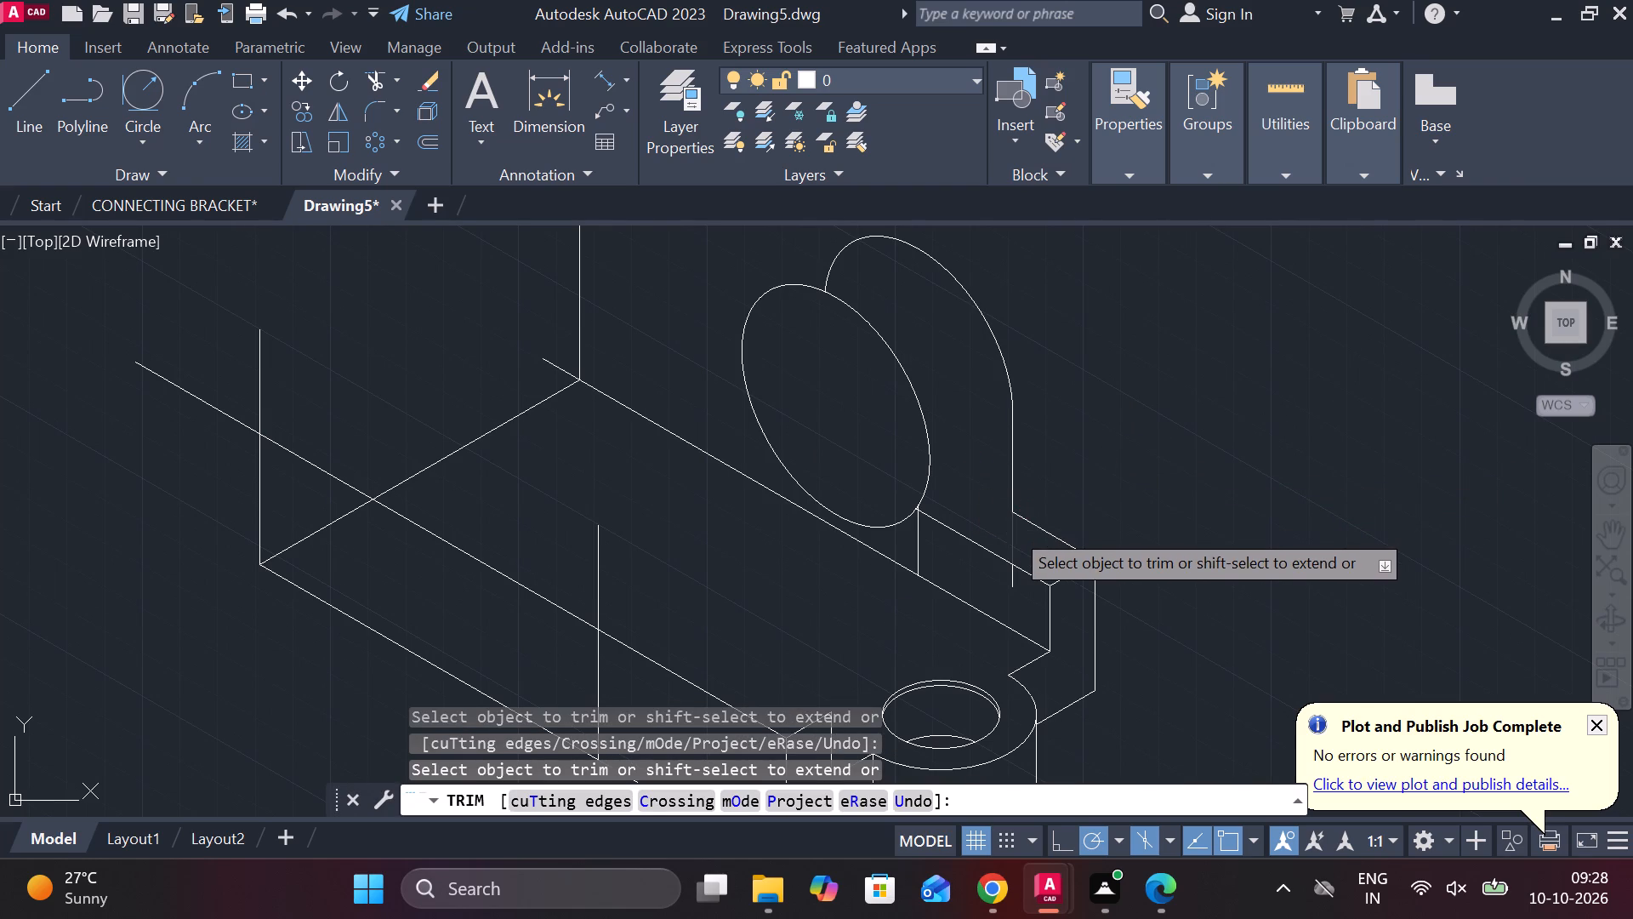
left_click(1018, 583)
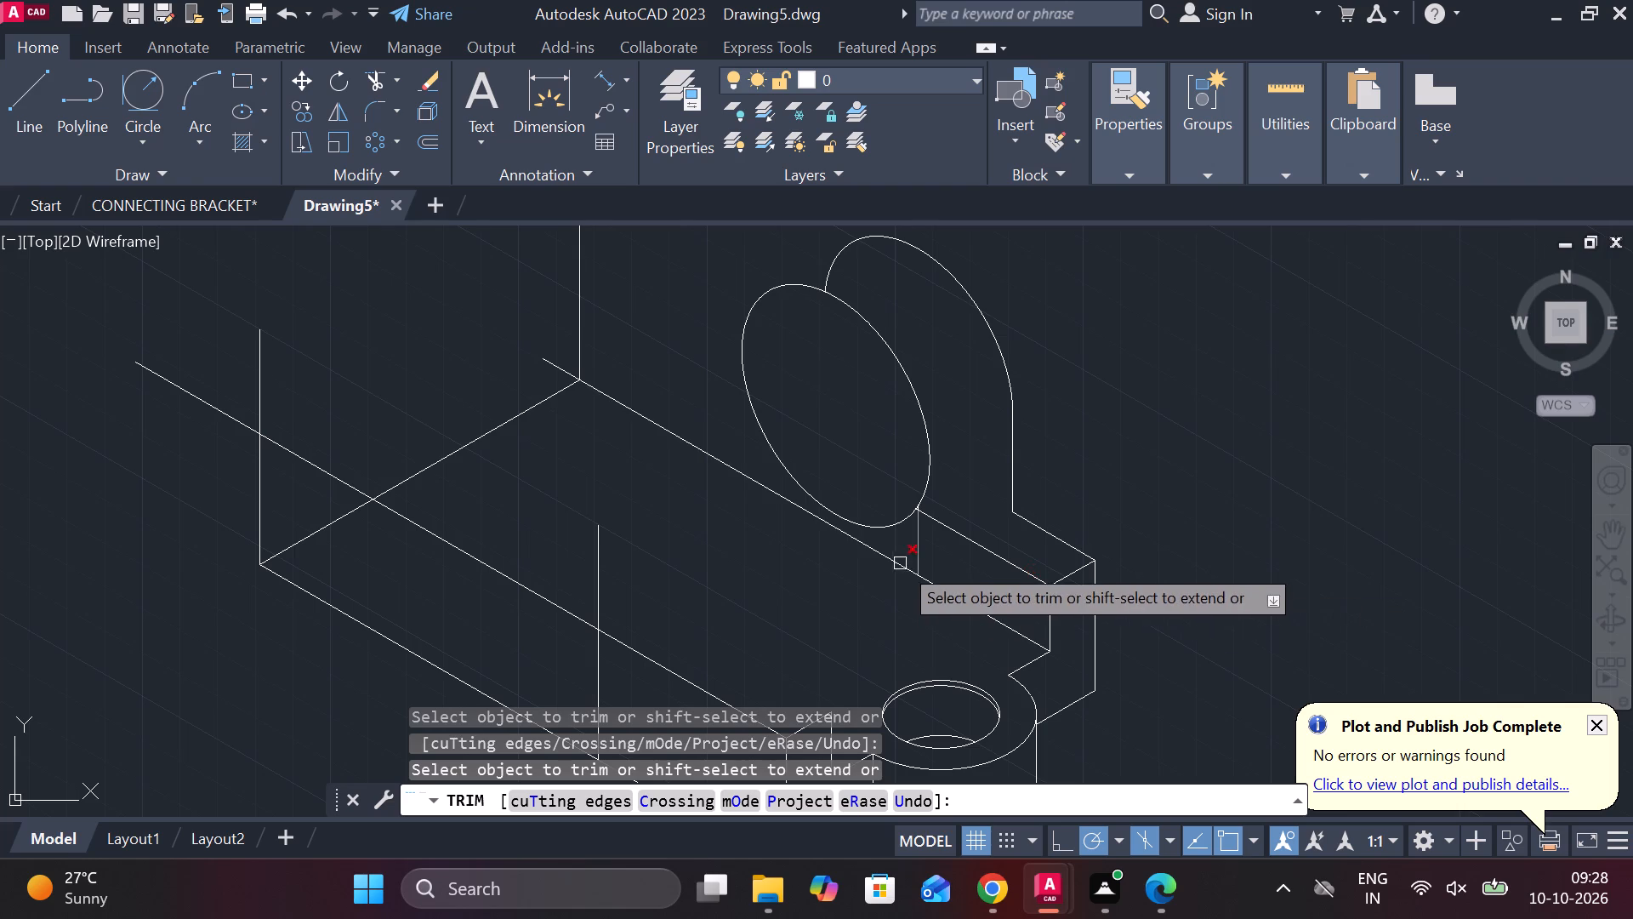
Trim away the rest of the 50-long vertical construction line below the front isocircle, including its leftover stub.
left_click(917, 549)
left_click(917, 541)
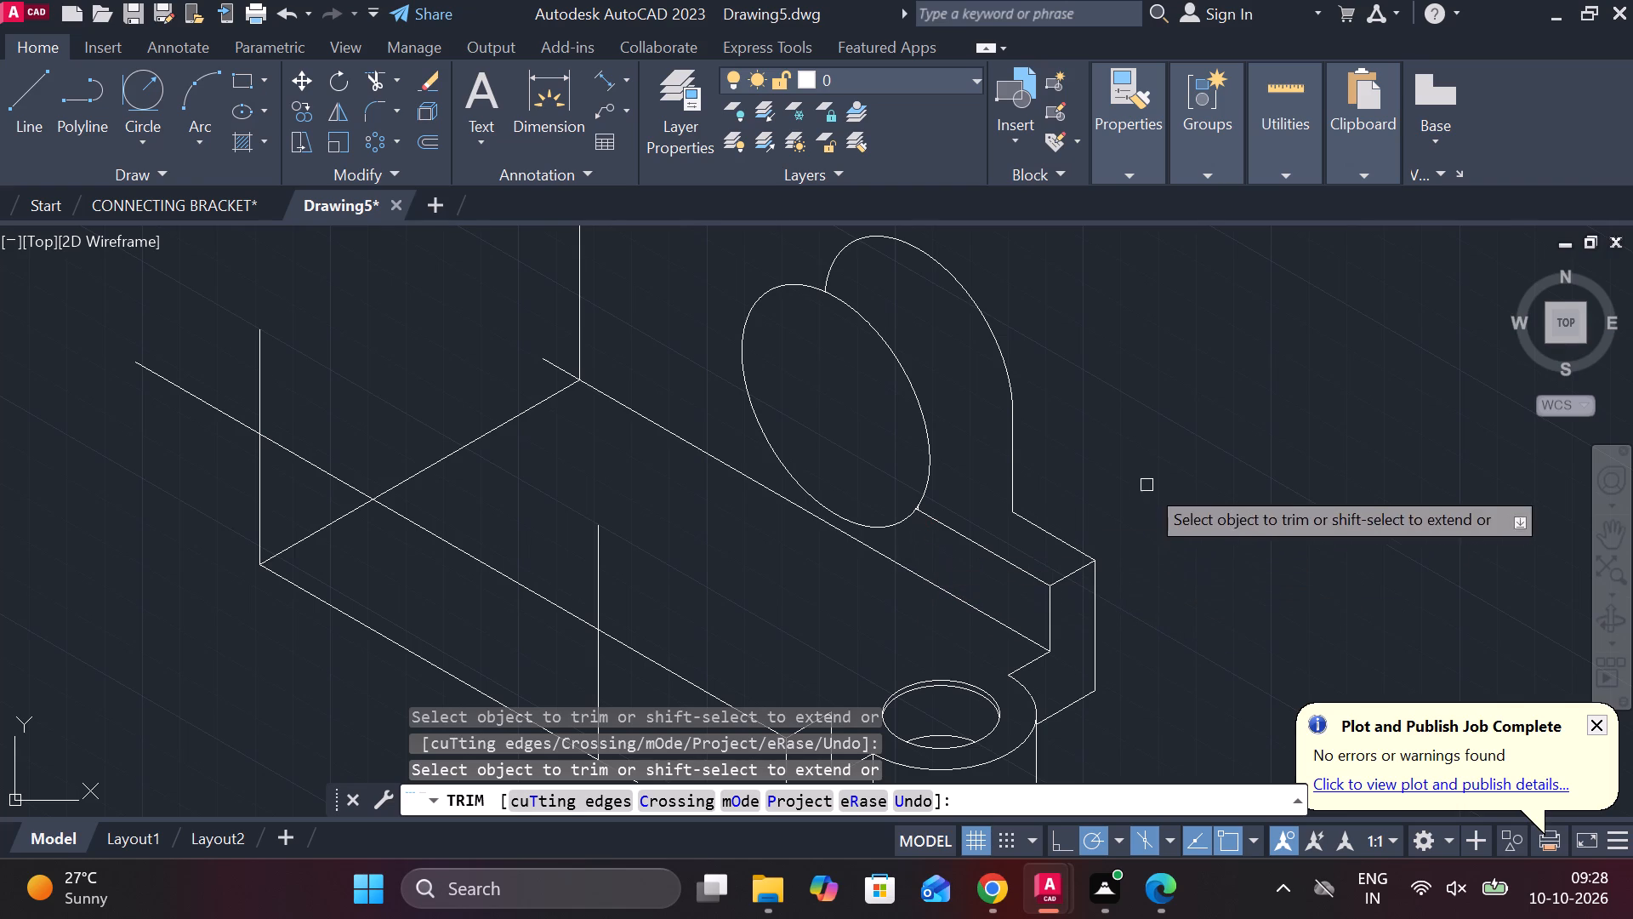
scroll(841, 484, "up", 3)
scroll(1134, 566, "up", 2)
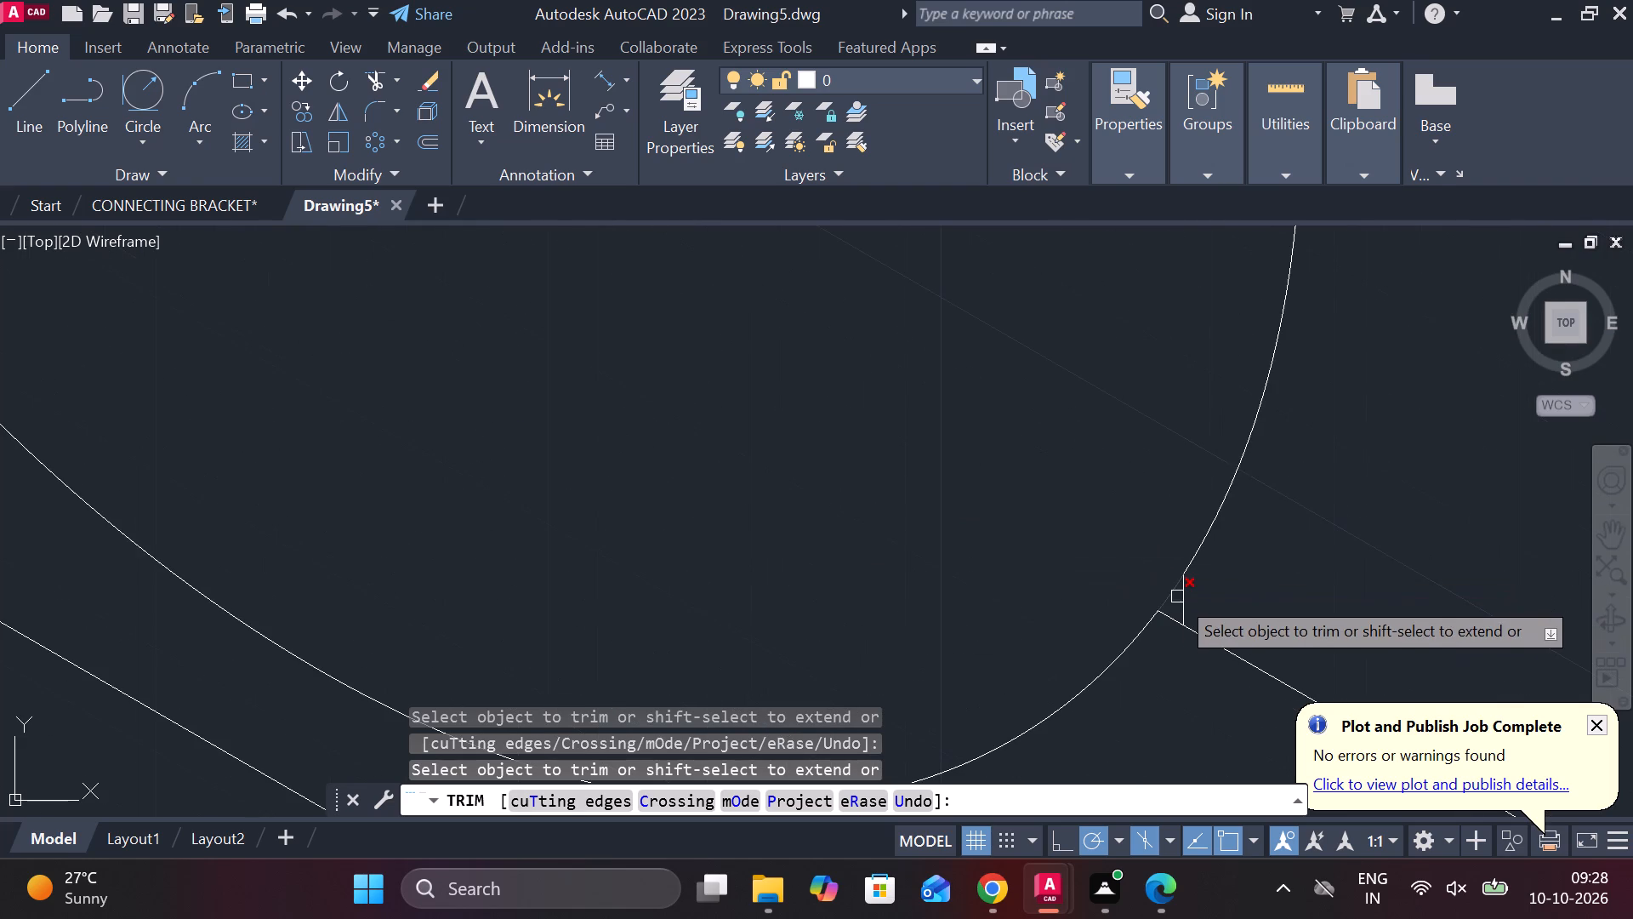
left_click(1180, 601)
scroll(1103, 548, "down", 2)
scroll(1146, 561, "up", 3)
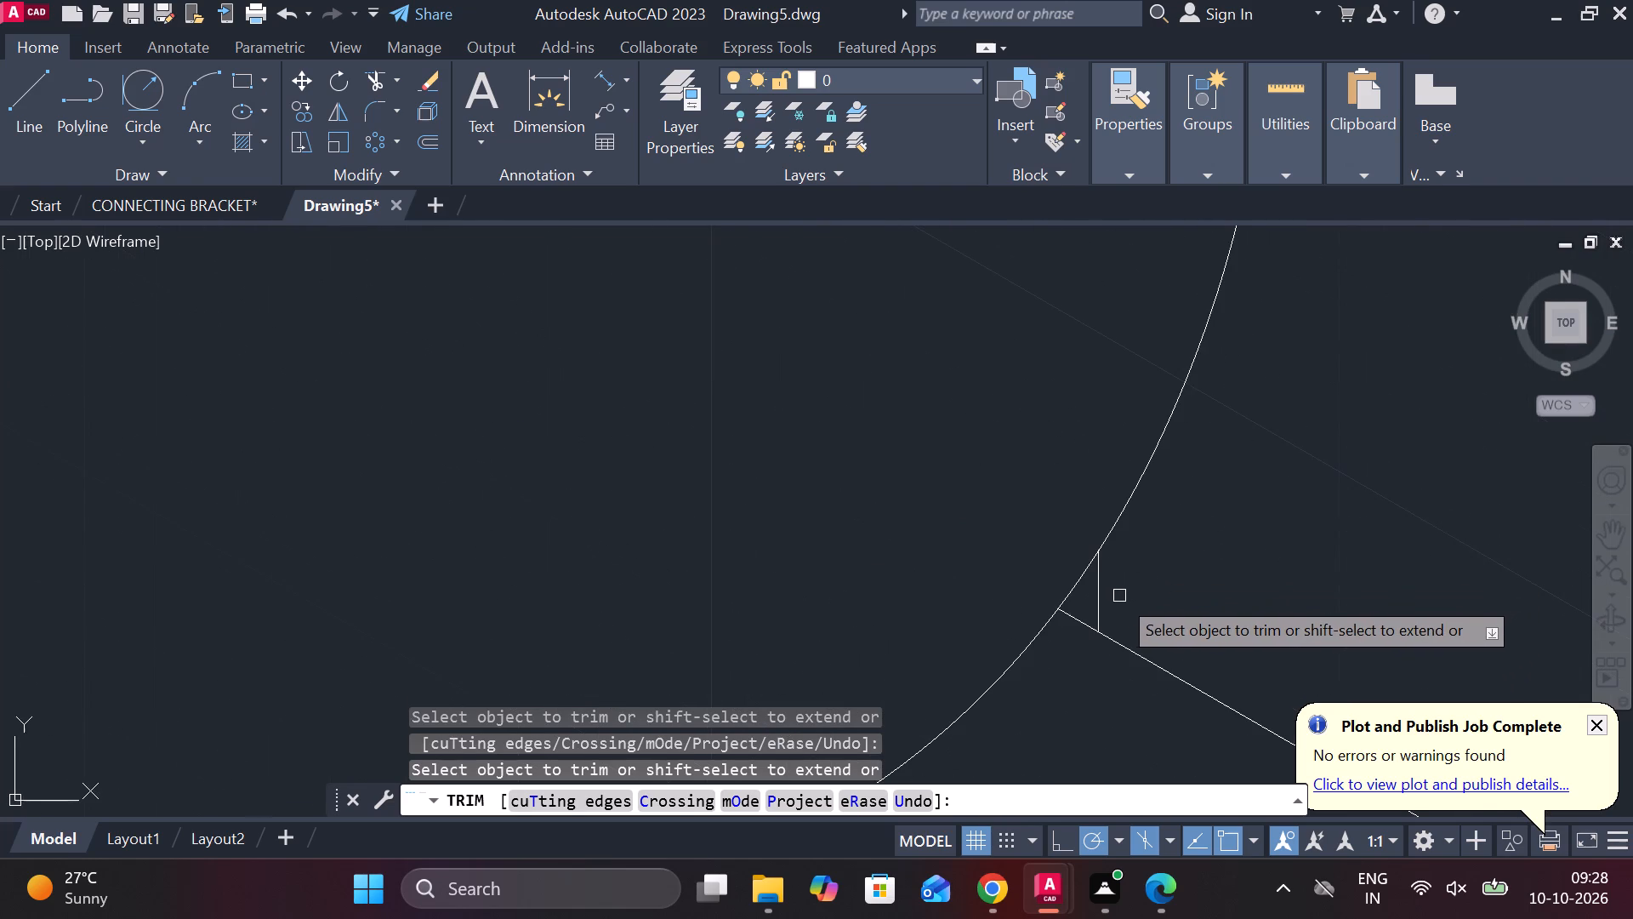
left_click(1095, 599)
scroll(924, 476, "down", 5)
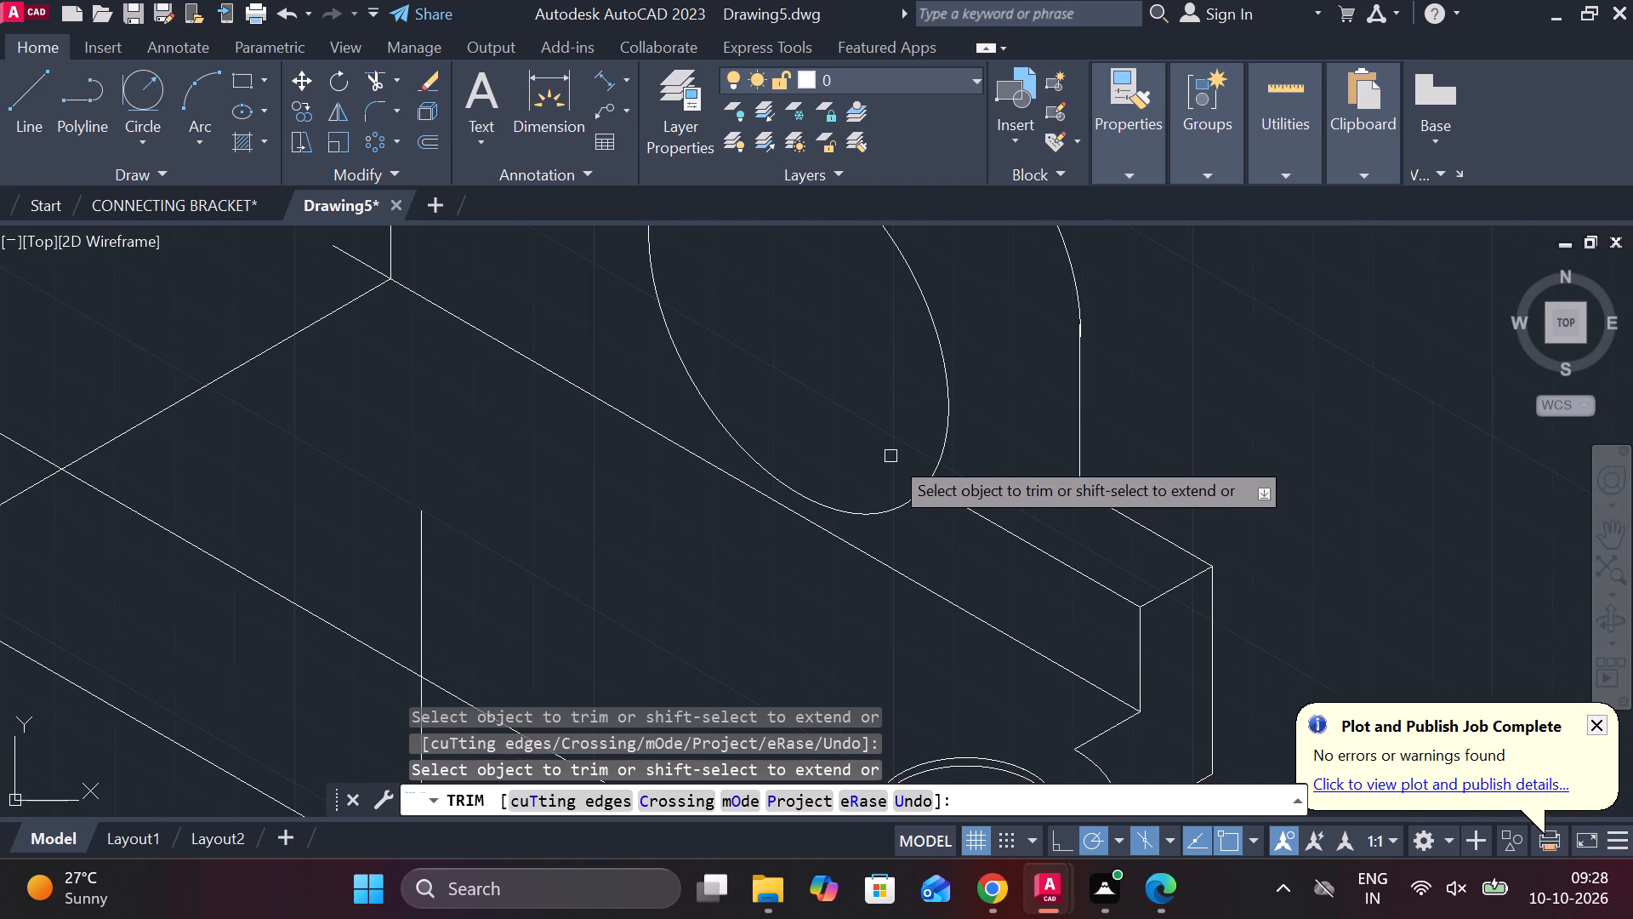
middle_click_drag(890, 456, 795, 448)
key("Escape")
Trim the short excess piece where the vertical side line meets the upright's rear arc.
scroll(1006, 299, "up", 2)
scroll(949, 294, "down", 2)
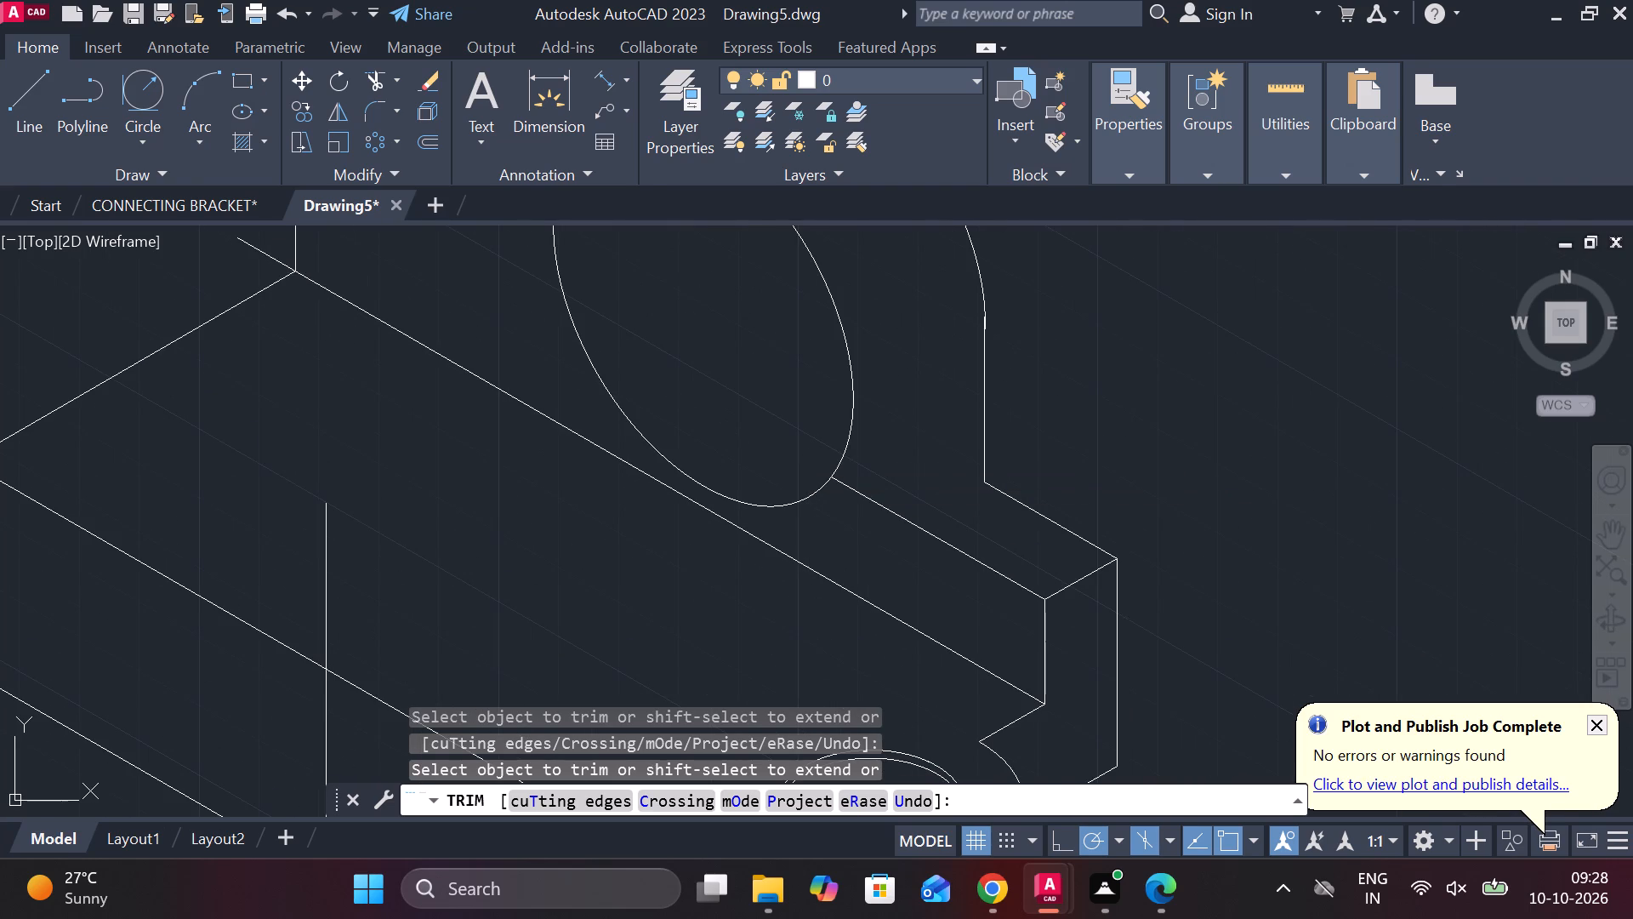
scroll(856, 316, "up", 4)
scroll(859, 316, "down", 3)
key("space")
scroll(1077, 323, "up", 2)
scroll(1080, 330, "down", 3)
scroll(1080, 347, "up", 1)
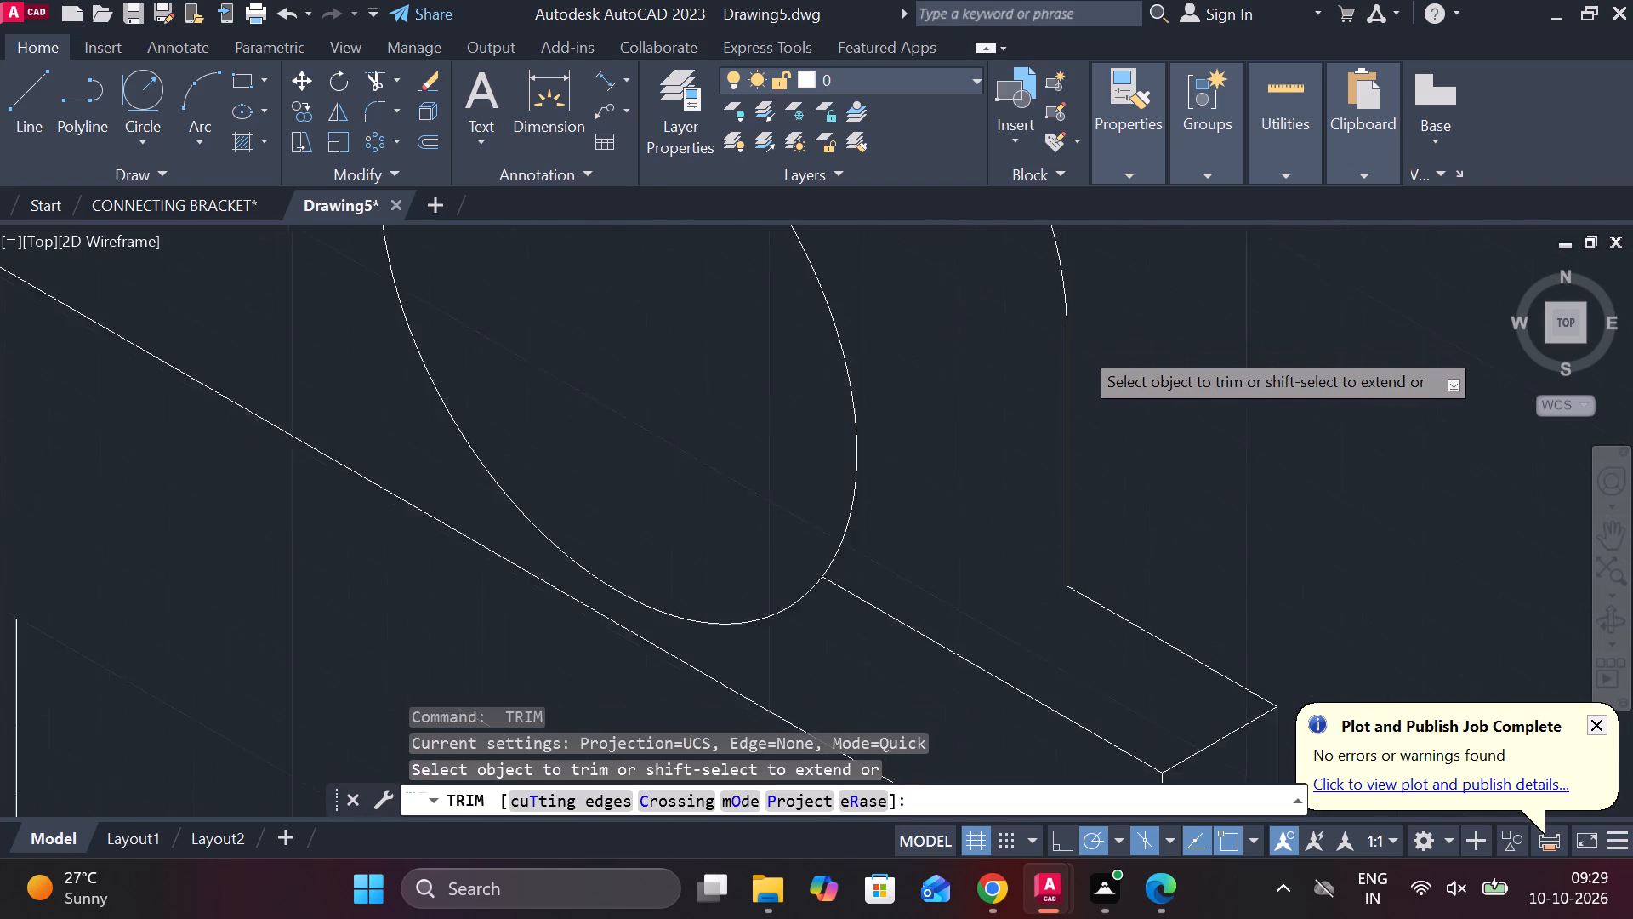
scroll(1080, 347, "up", 4)
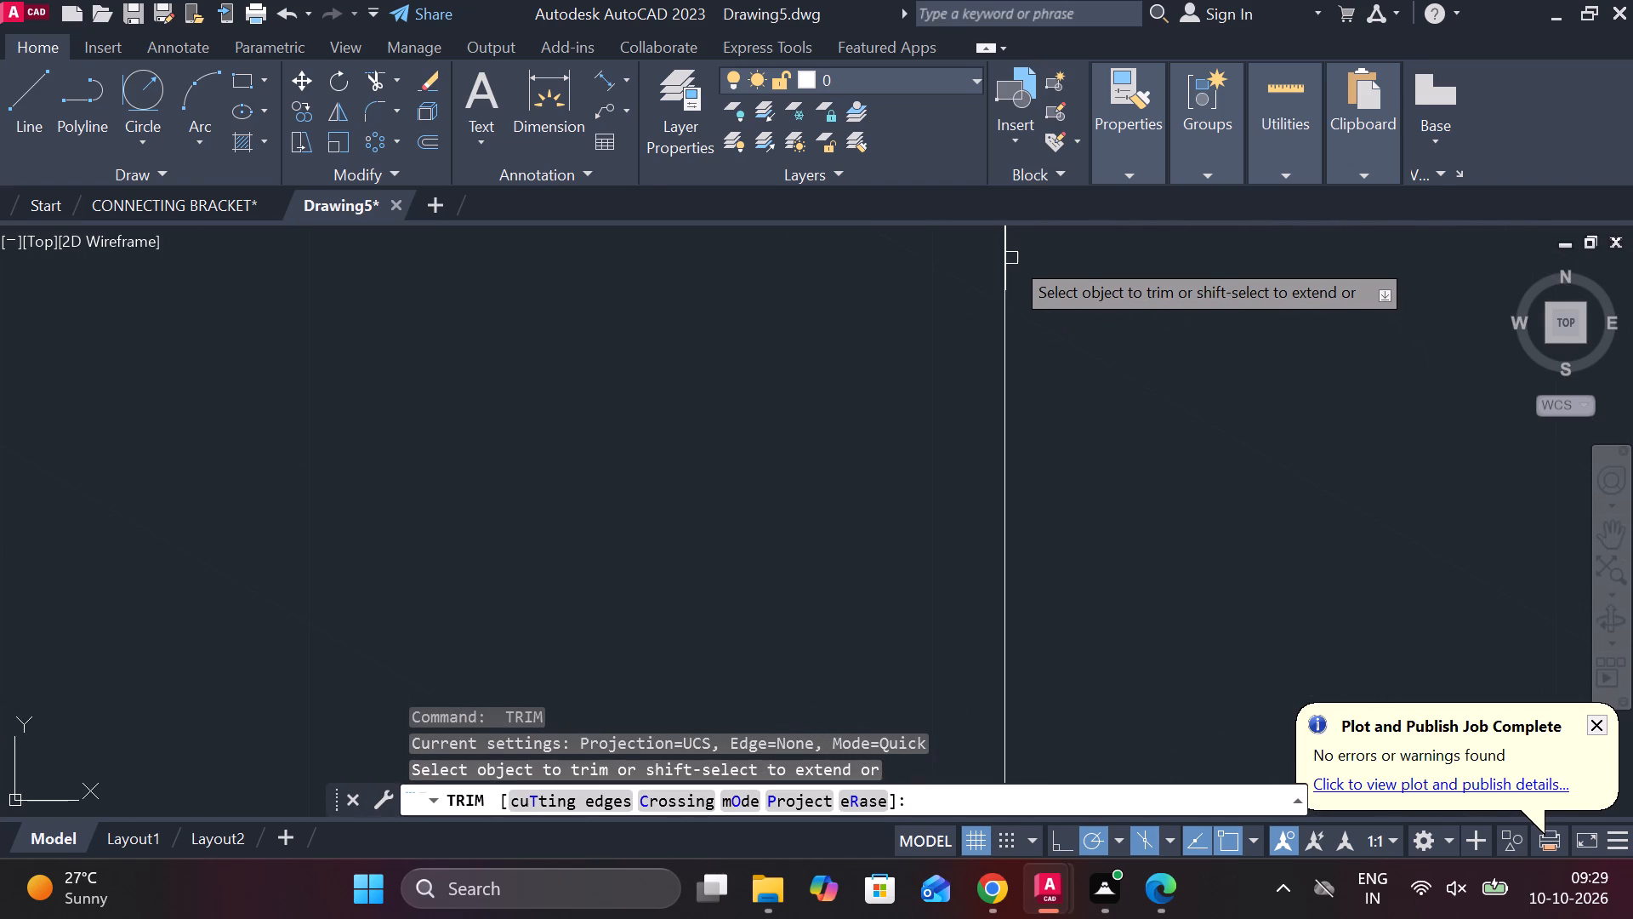
left_click(1007, 250)
scroll(1108, 296, "down", 3)
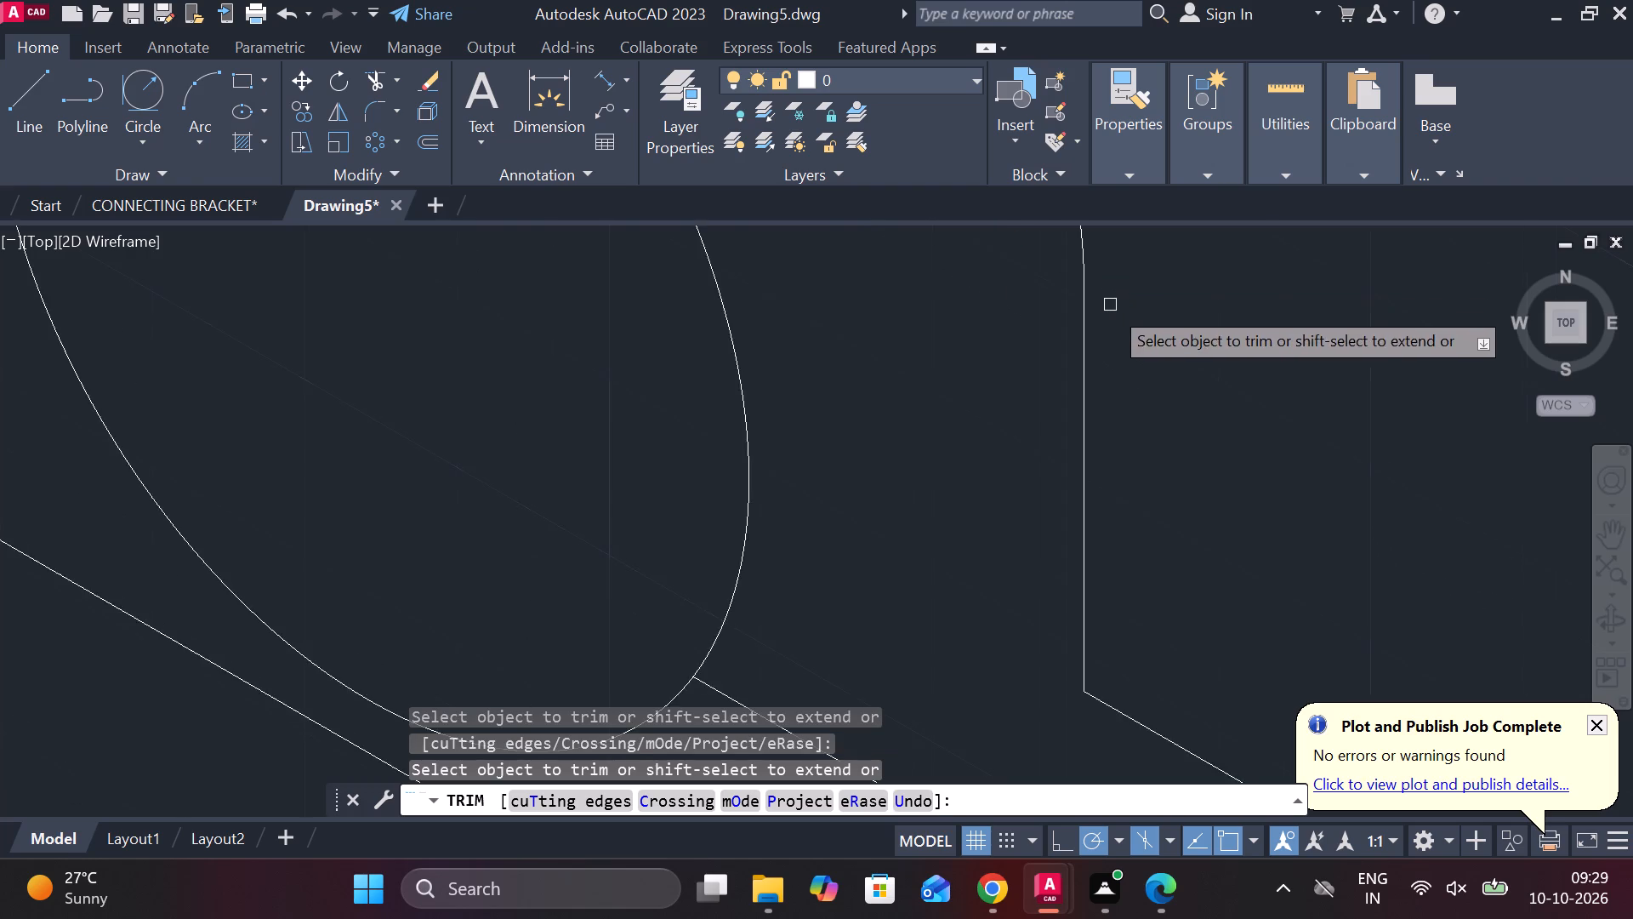
scroll(1118, 337, "down", 3)
key("Escape")
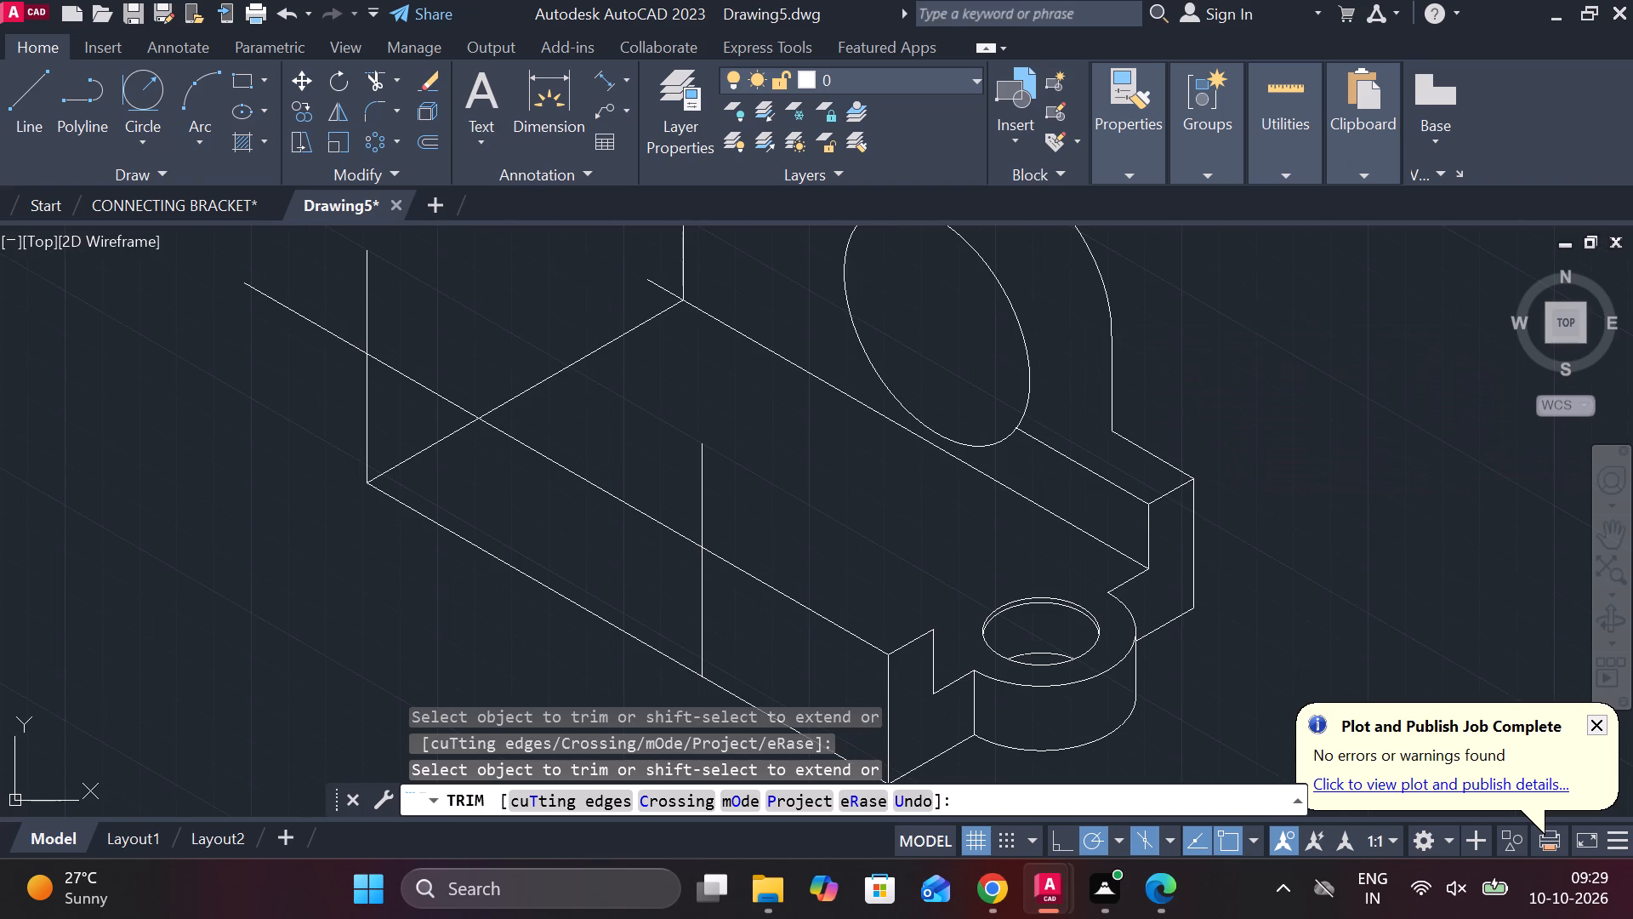
Draw a line from the vertical side line's foot across the block's top, running just past the base's long edge.
key("l")
key("Return")
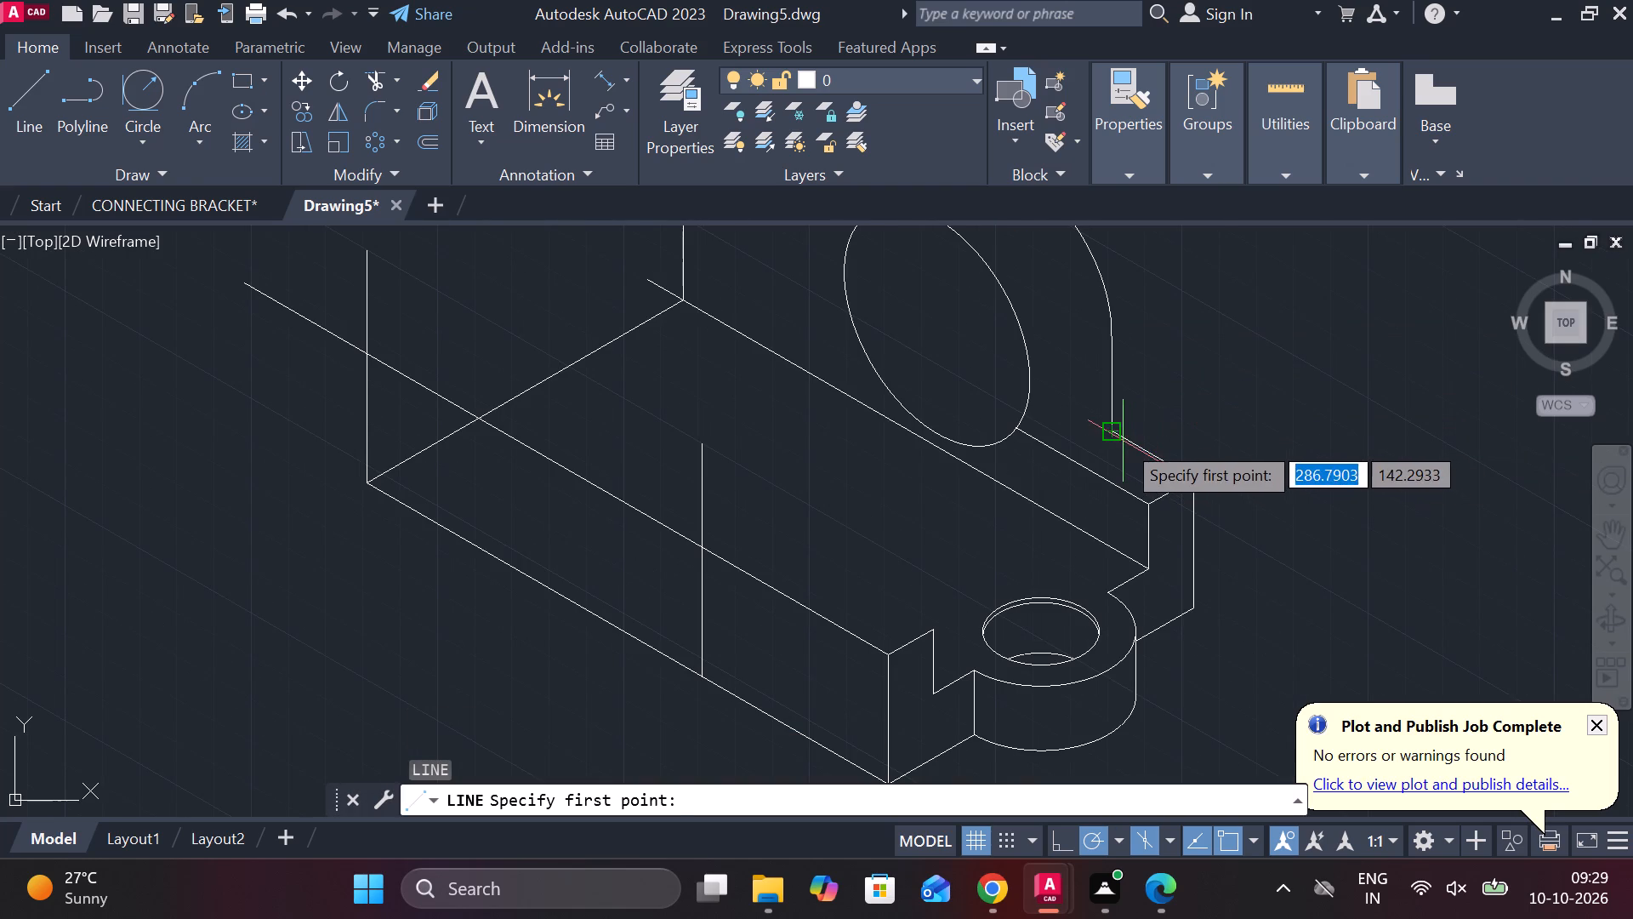
left_click(1123, 441)
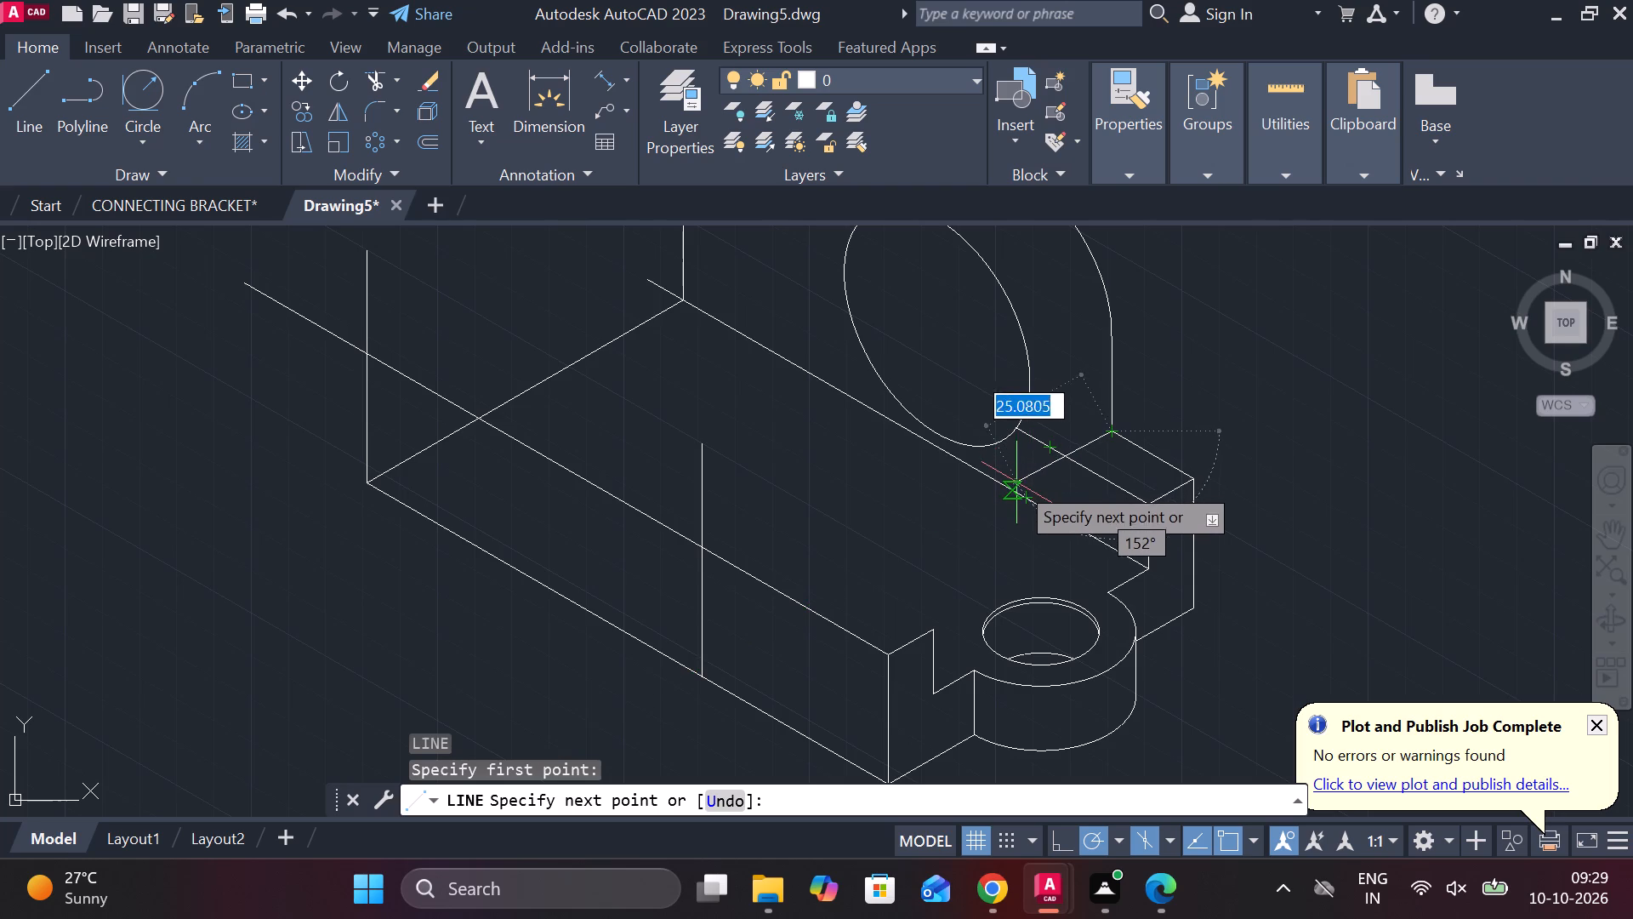
left_click(989, 509)
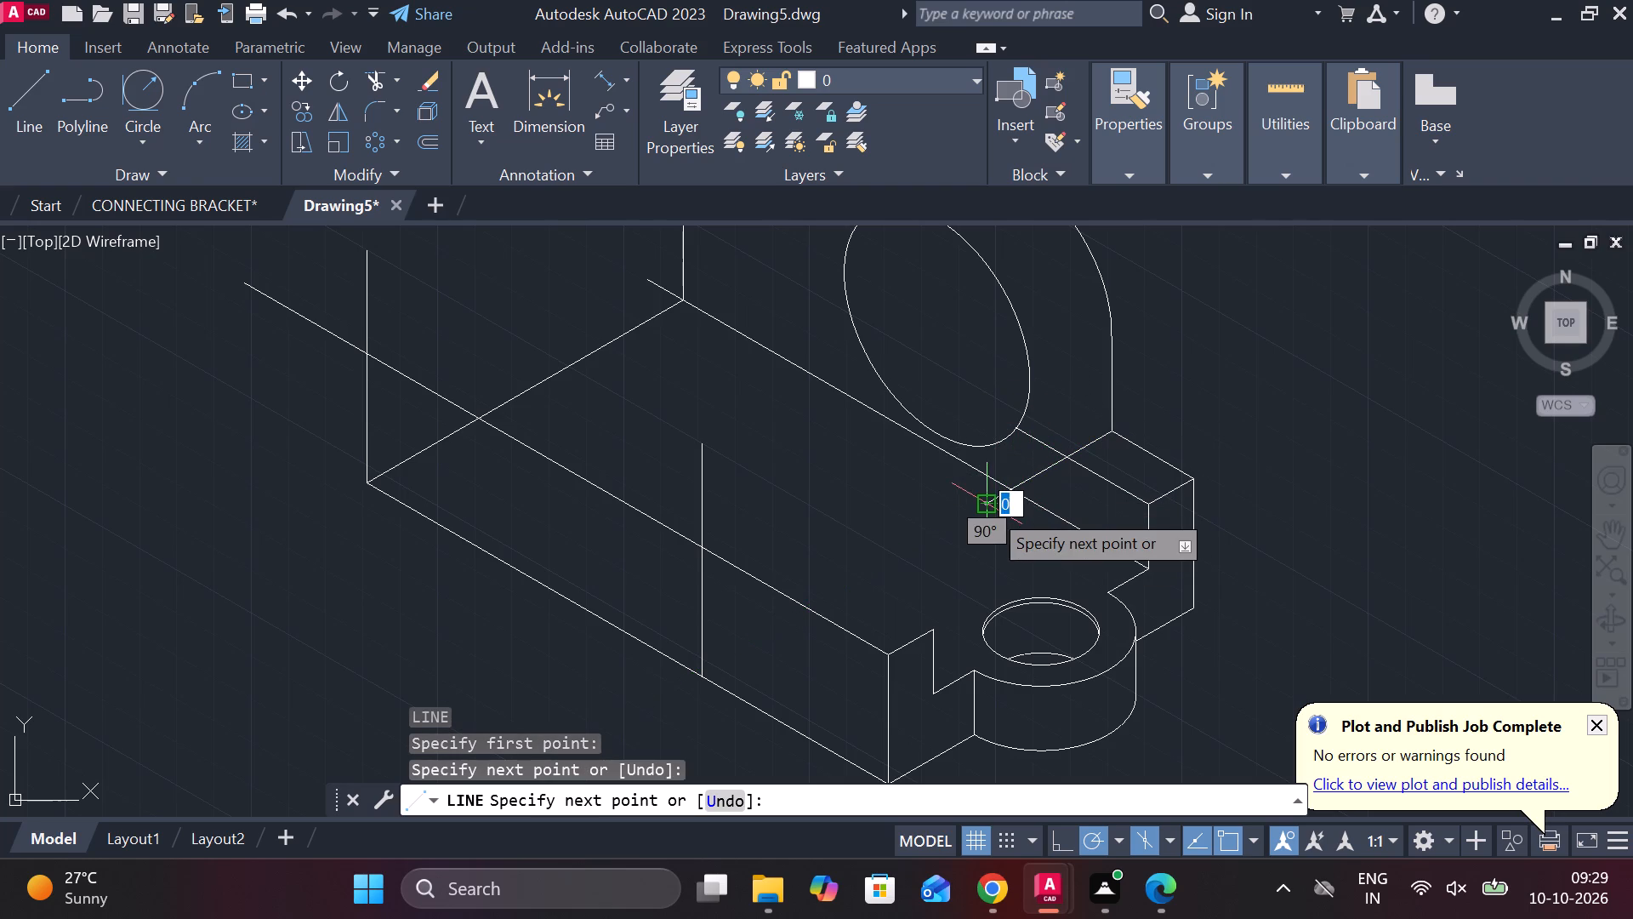
key("Escape")
Trim the cross line's overhang and the block's top edge between the front isocircle and the cross line.
type("TR")
key("space")
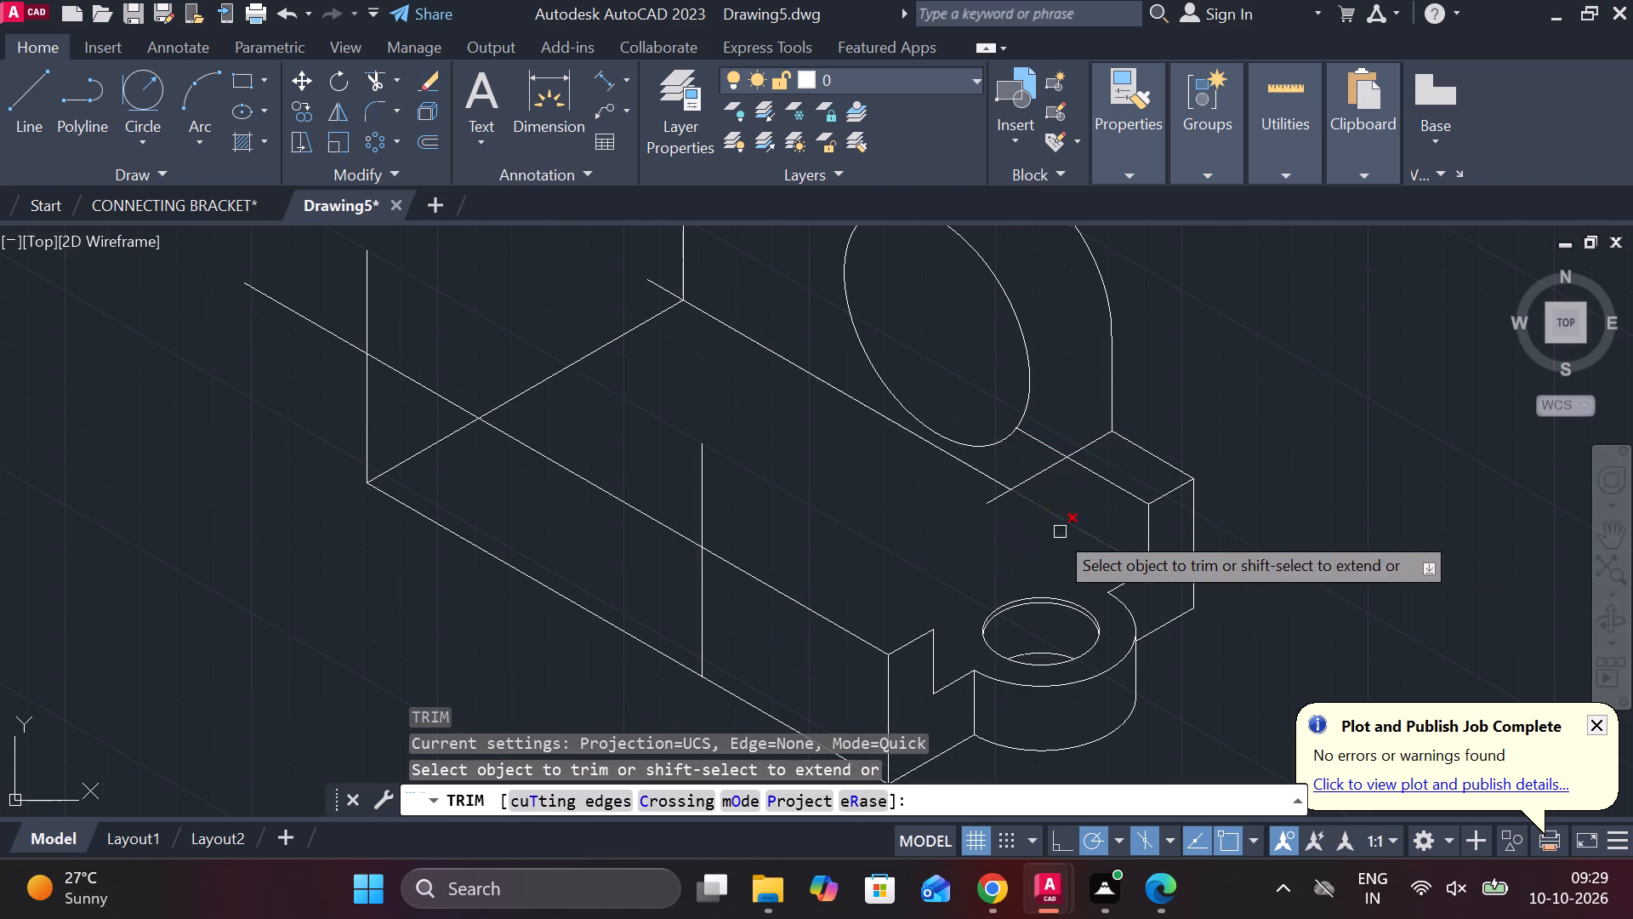
left_click(994, 502)
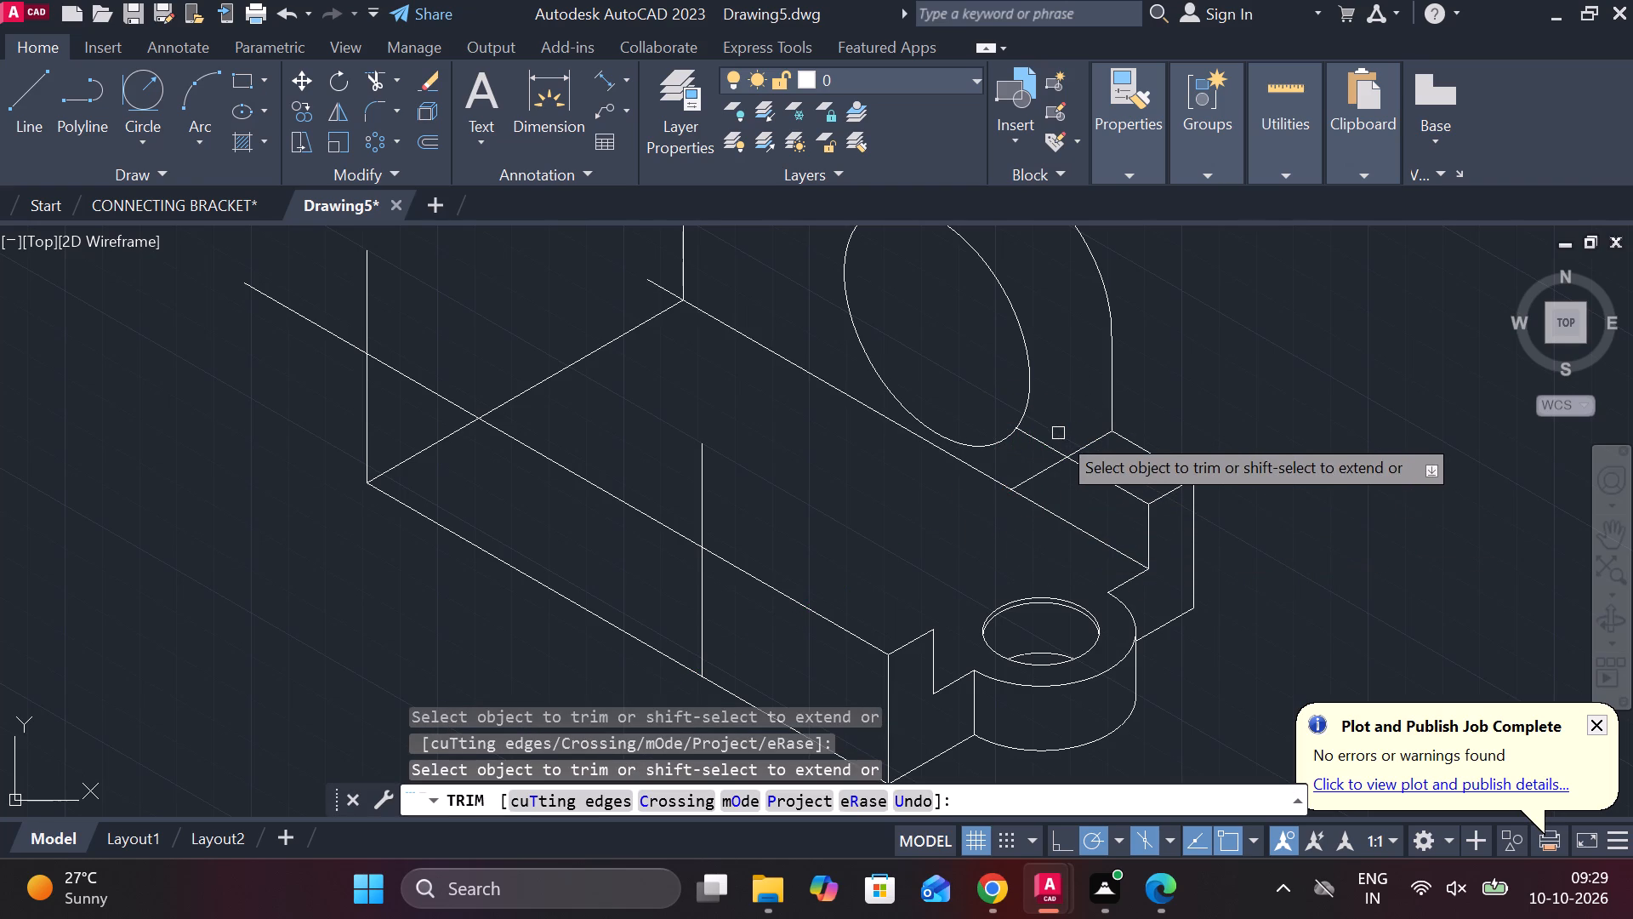
left_click(1055, 442)
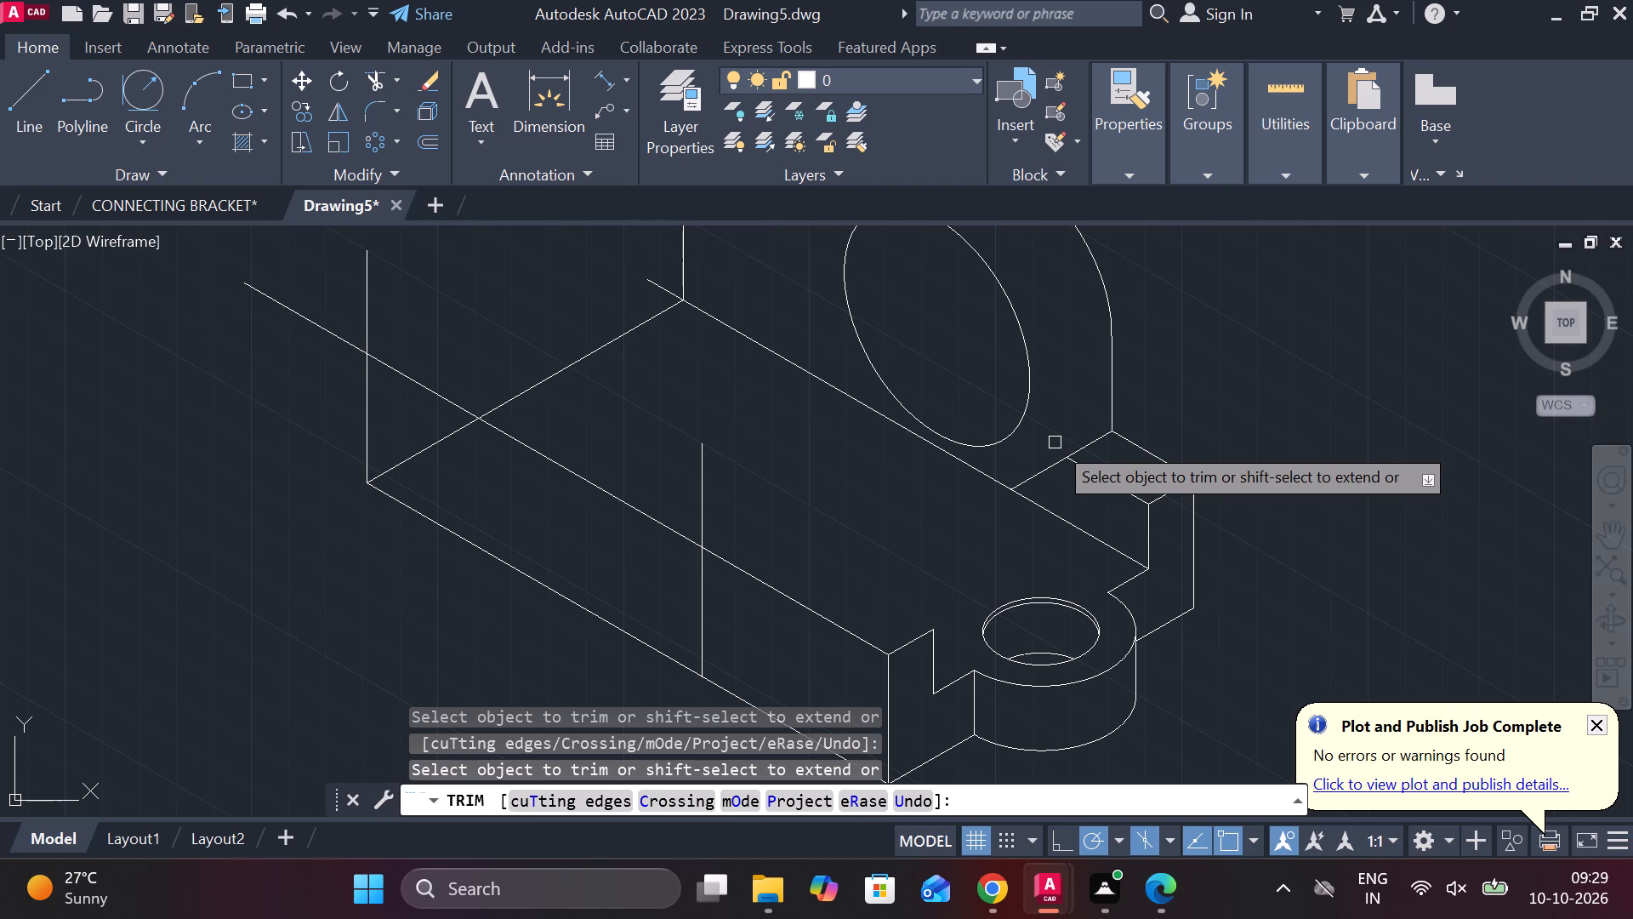
Draw a vertical line down from the raised block's inner top edge, running past the base's long top edge.
key("Escape")
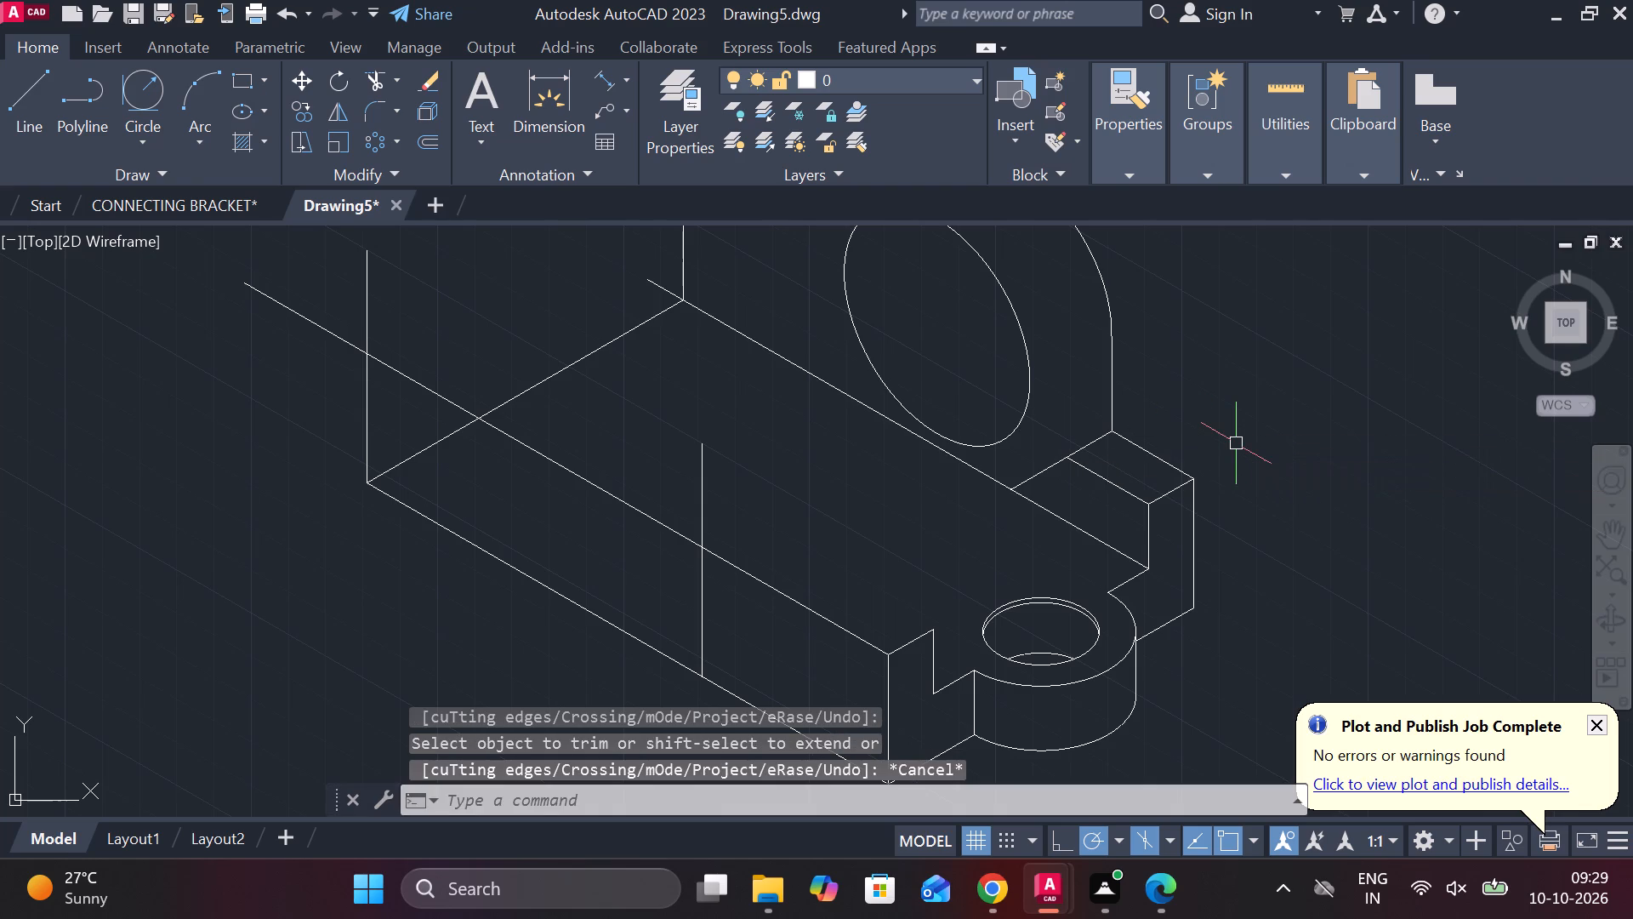
key("l")
key("Return")
left_click(1078, 464)
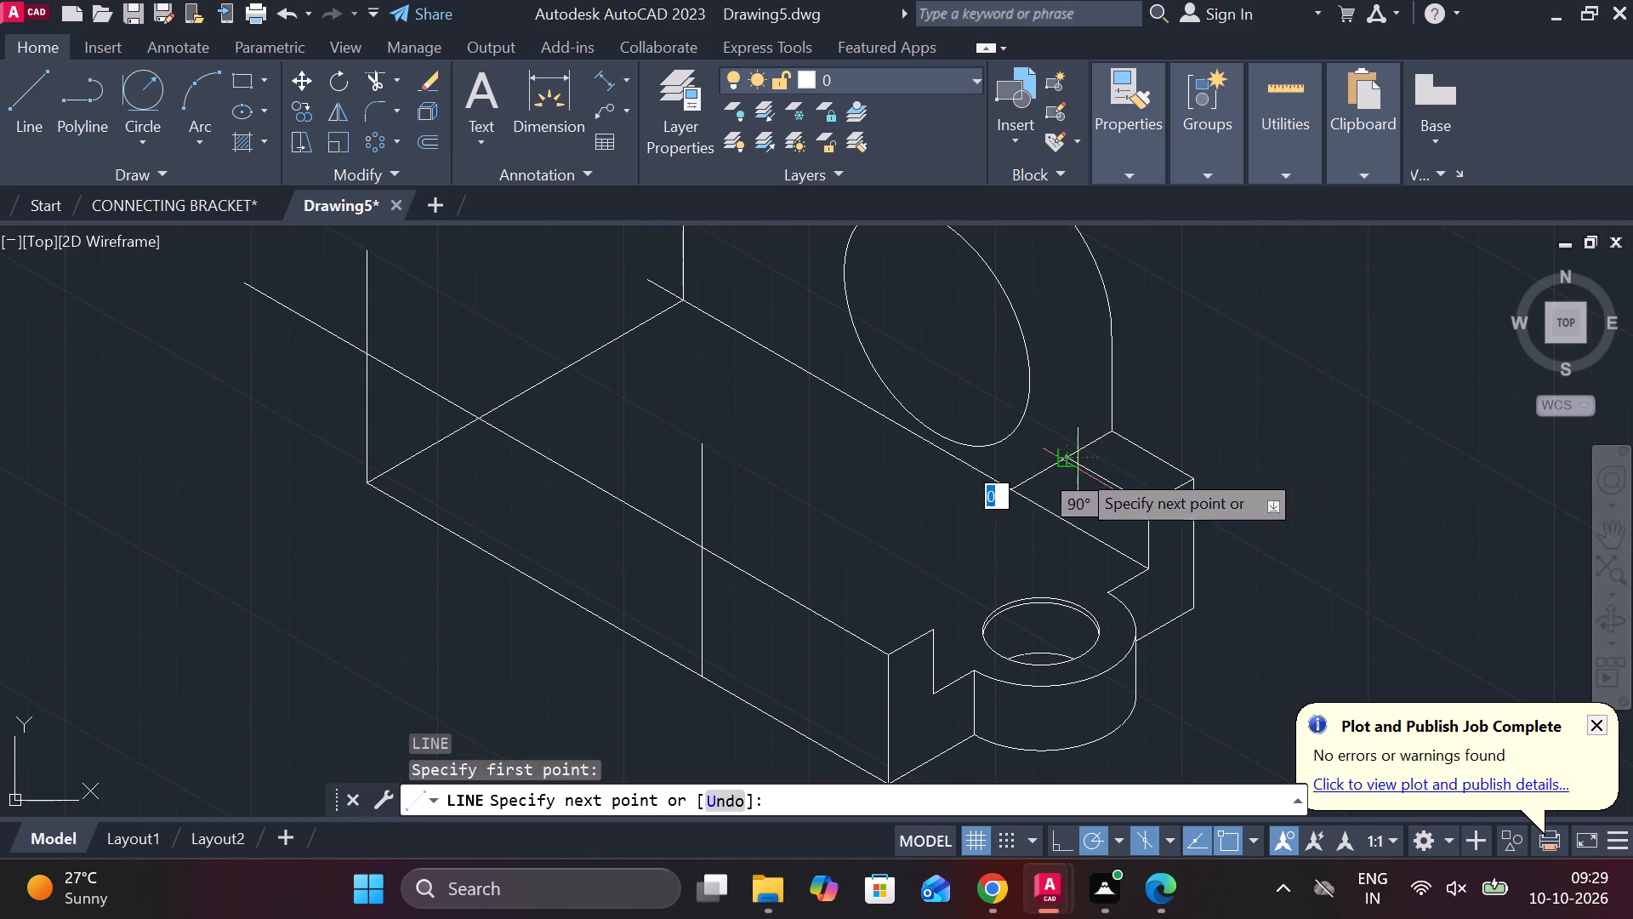
left_click(1062, 577)
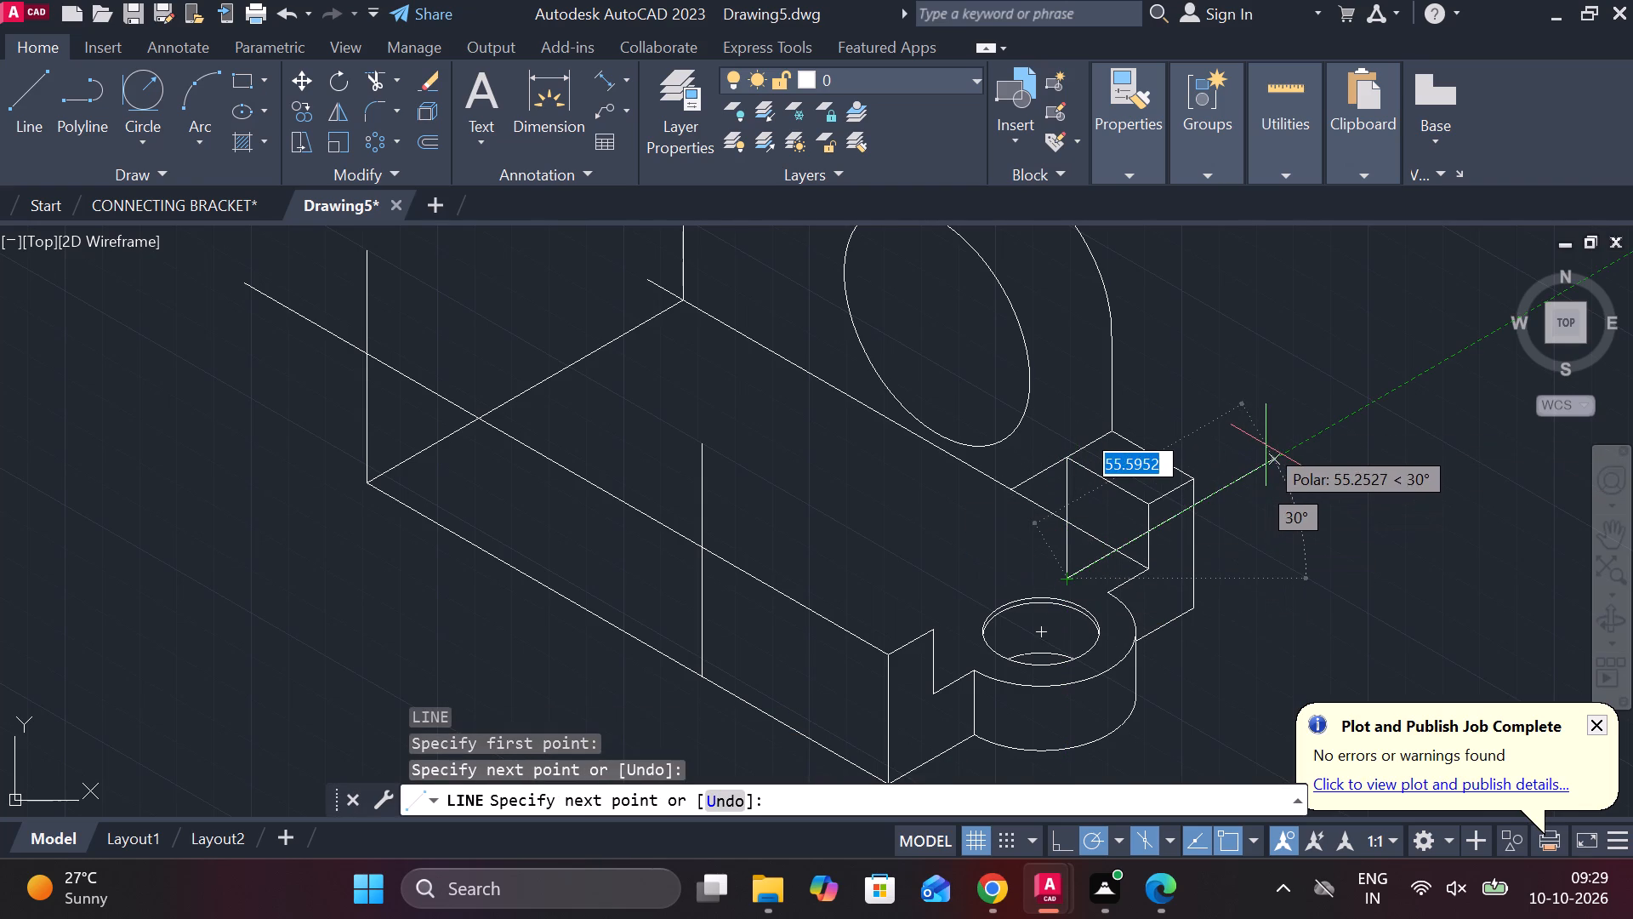
key("Escape")
Trim the block's cross line and the base's long edge beyond the new vertical line, plus the vertical's lower overhang.
type("TR")
key("space")
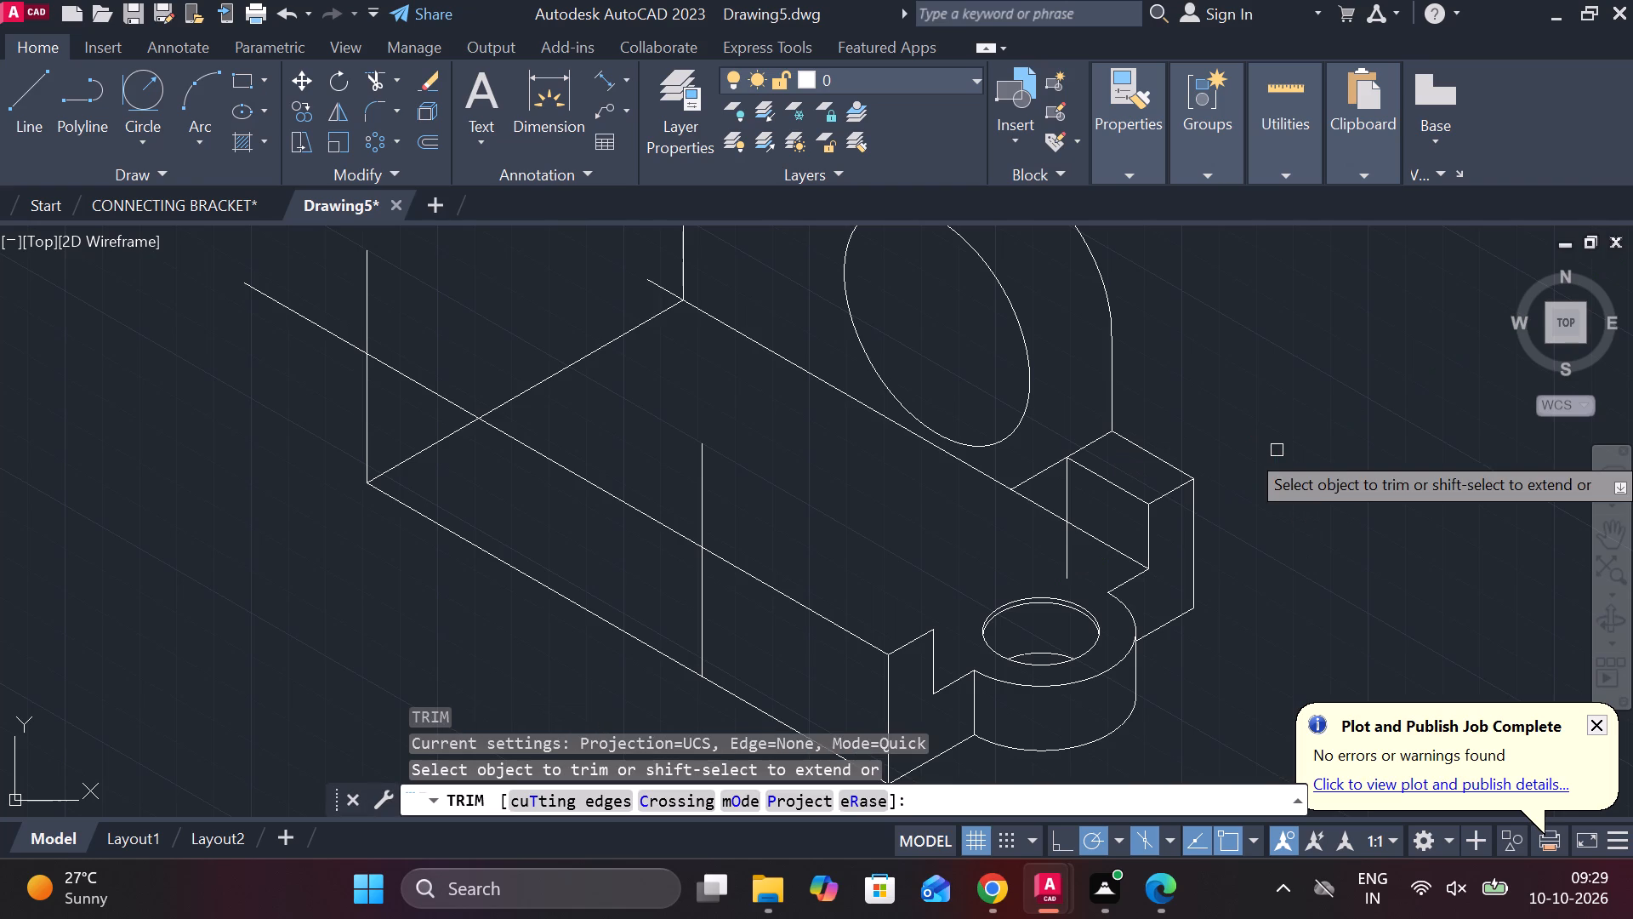
left_click(1043, 478)
double_click(1049, 503)
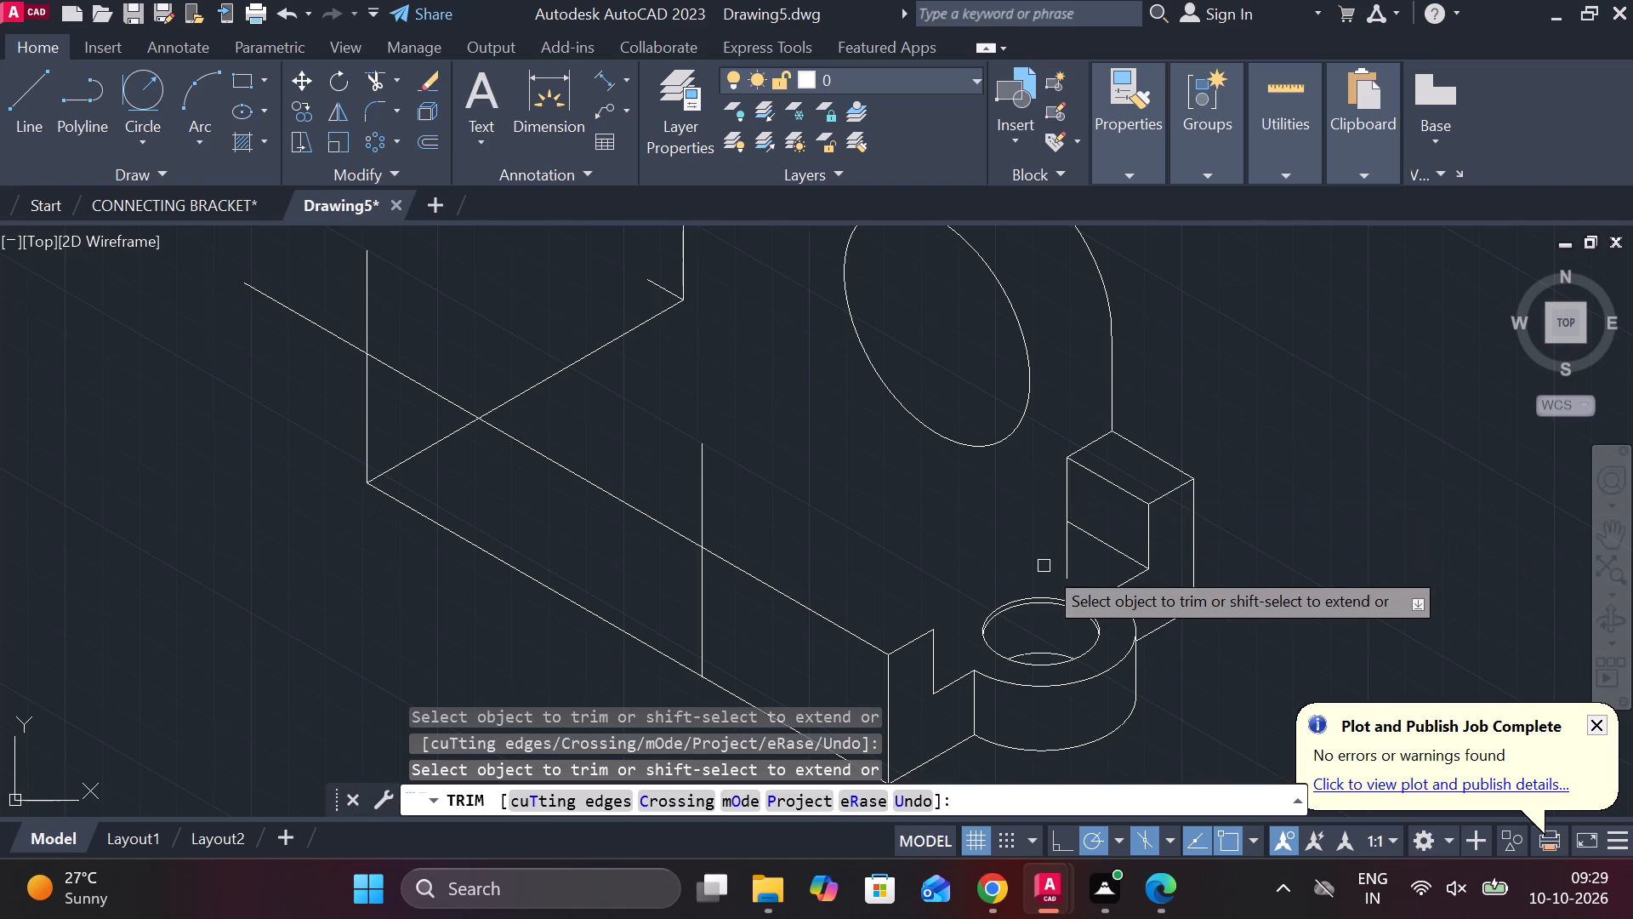
left_click(1067, 564)
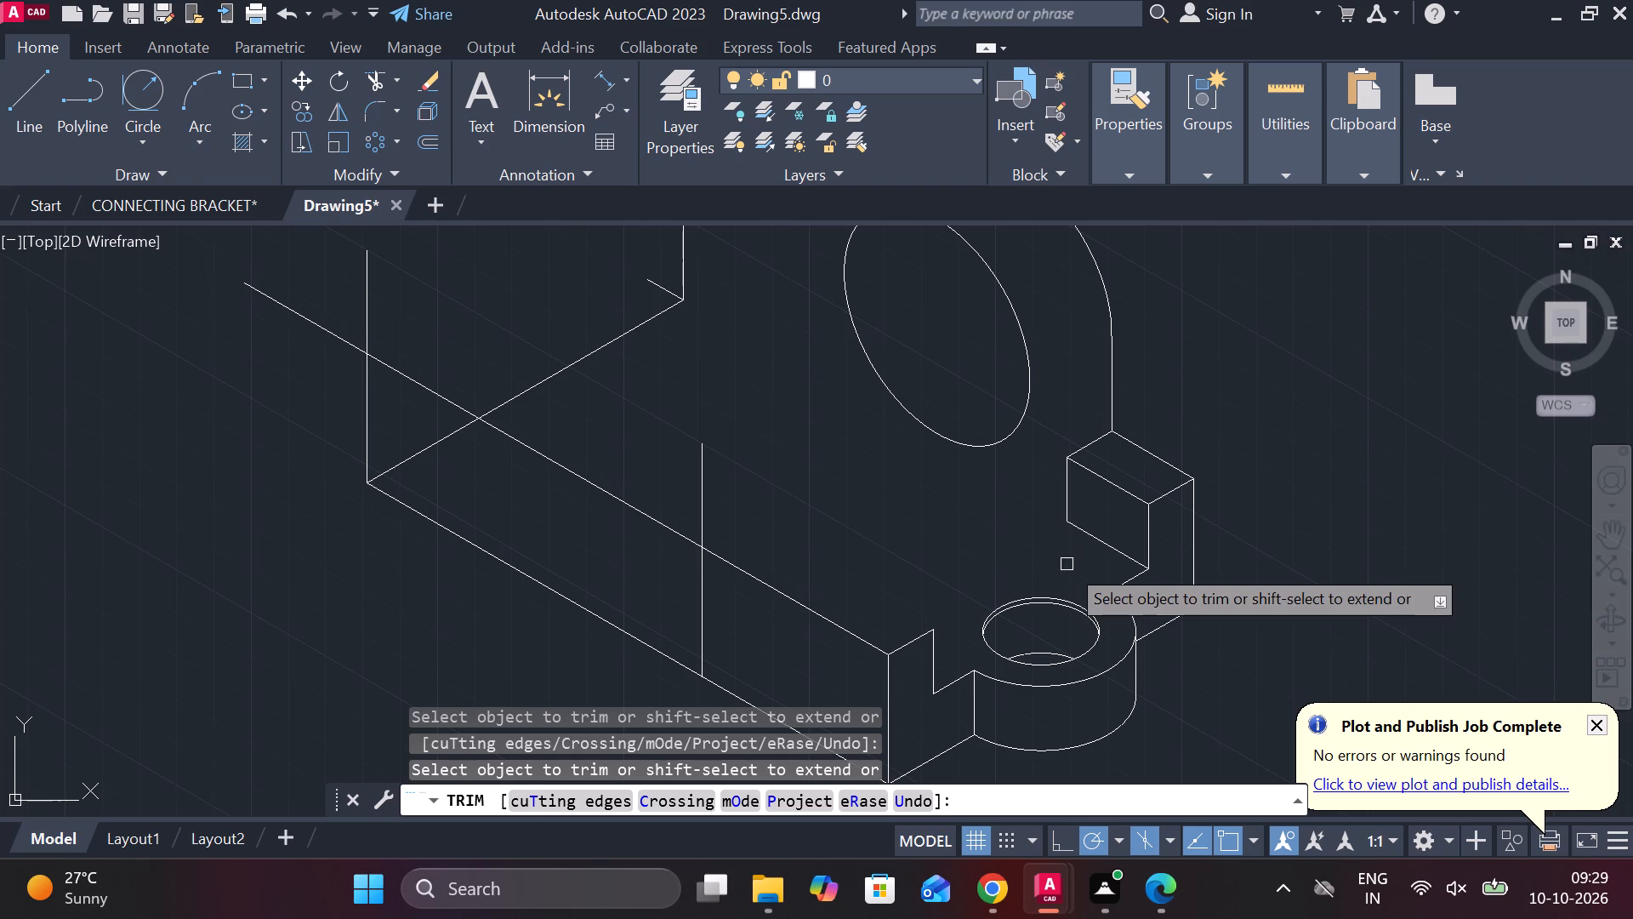
key("Escape")
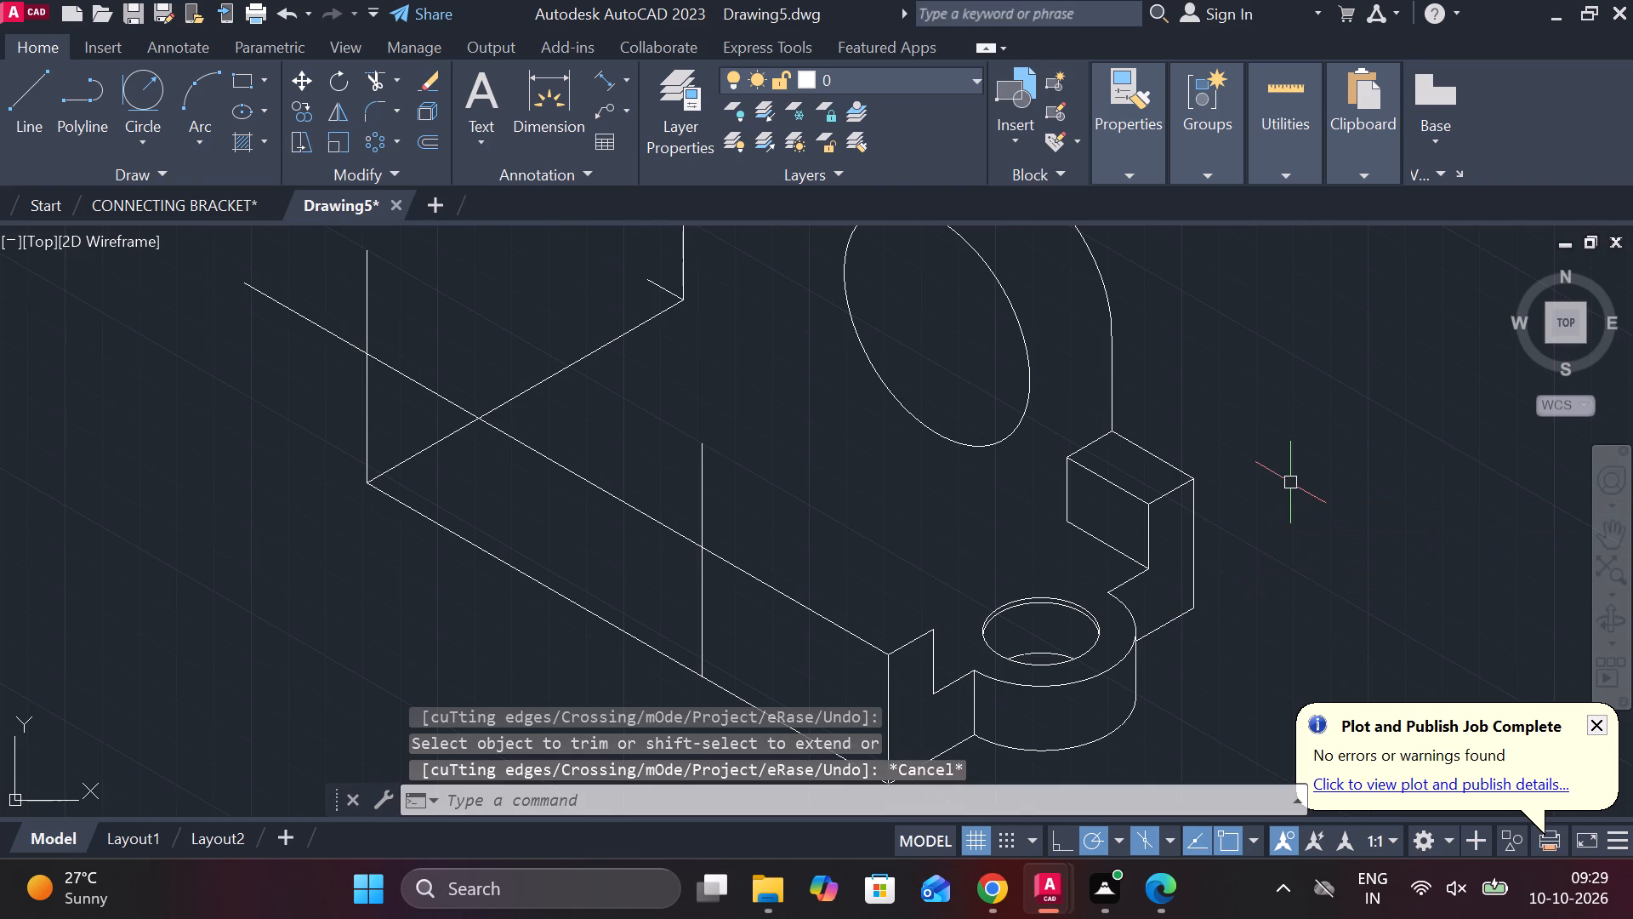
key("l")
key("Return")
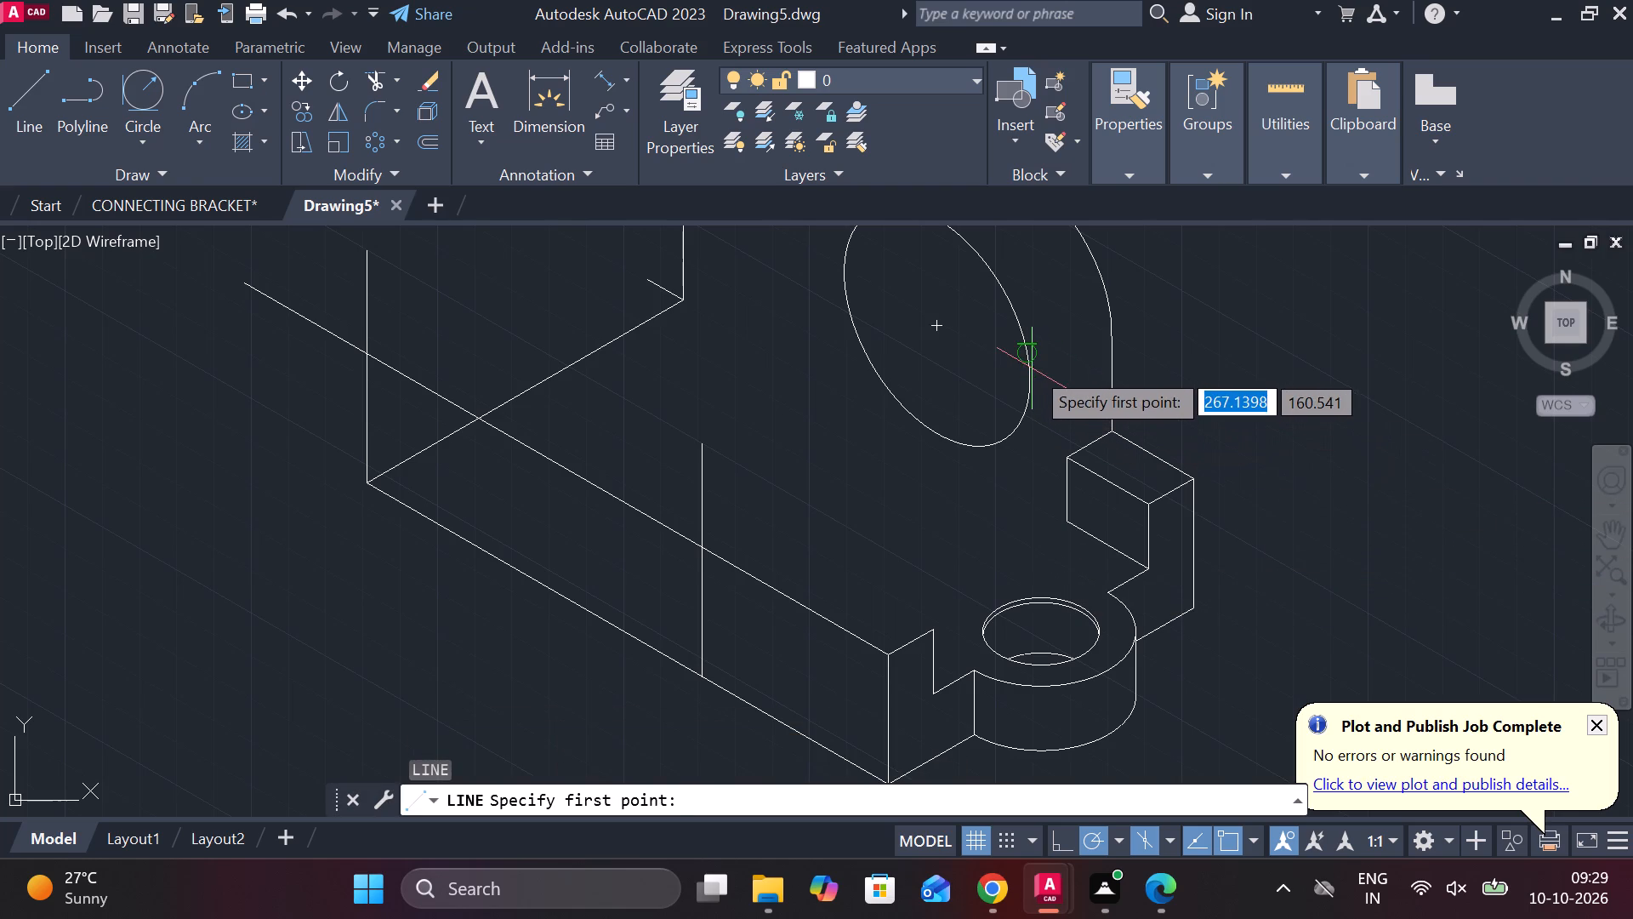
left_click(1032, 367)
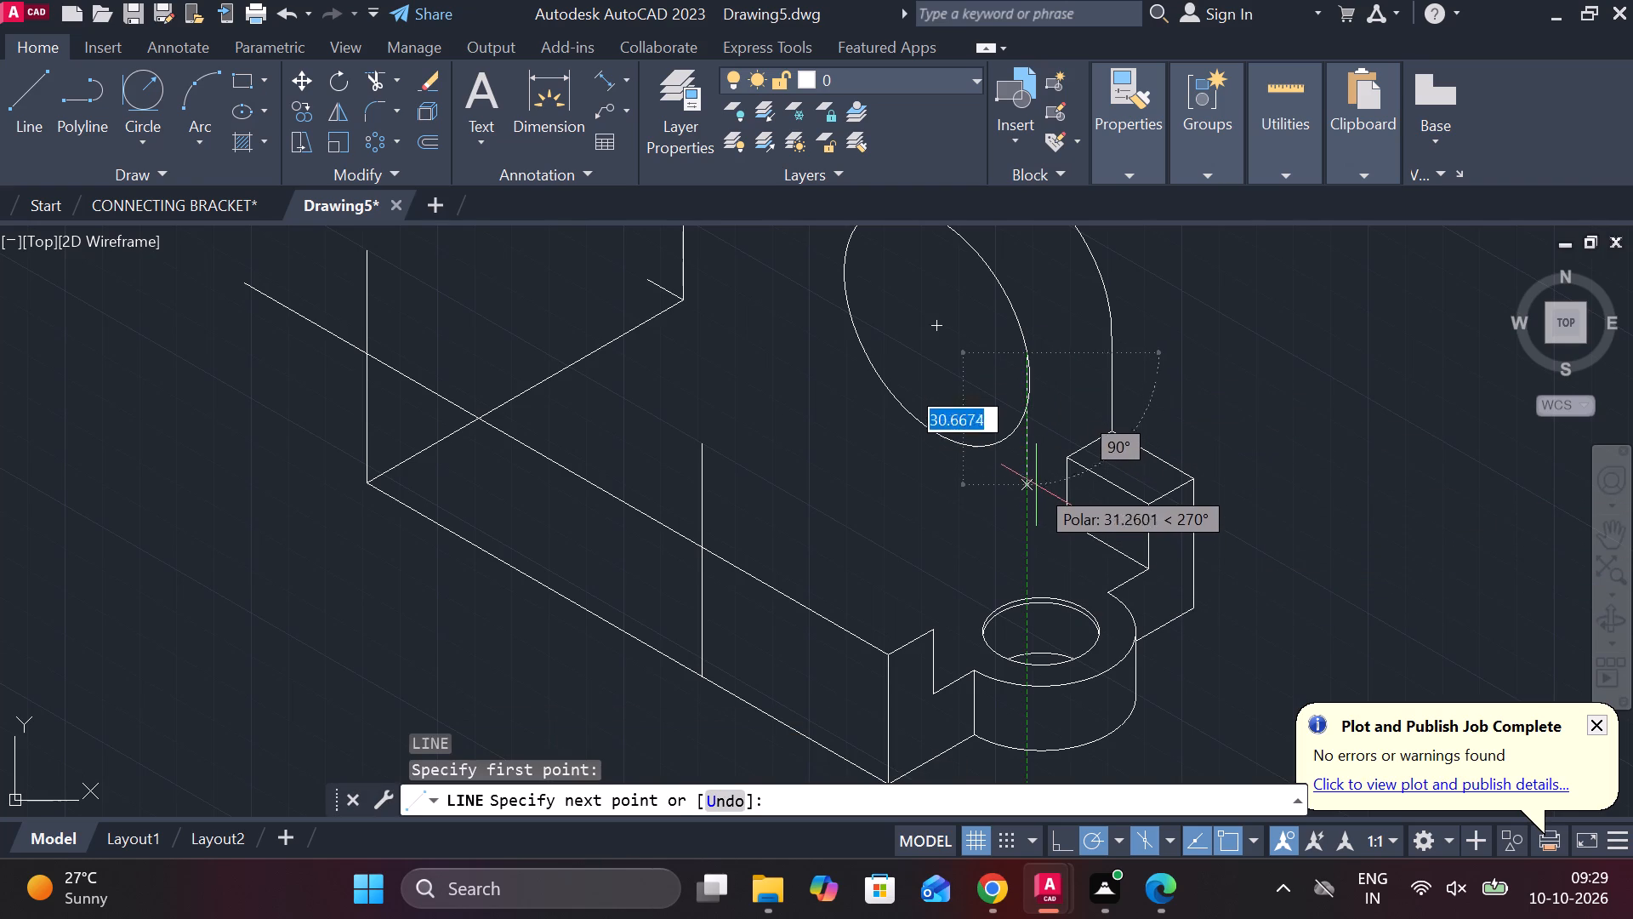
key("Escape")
Draw a vertical line about 36 long straight down from the side of the upright's front isocircle.
key("space")
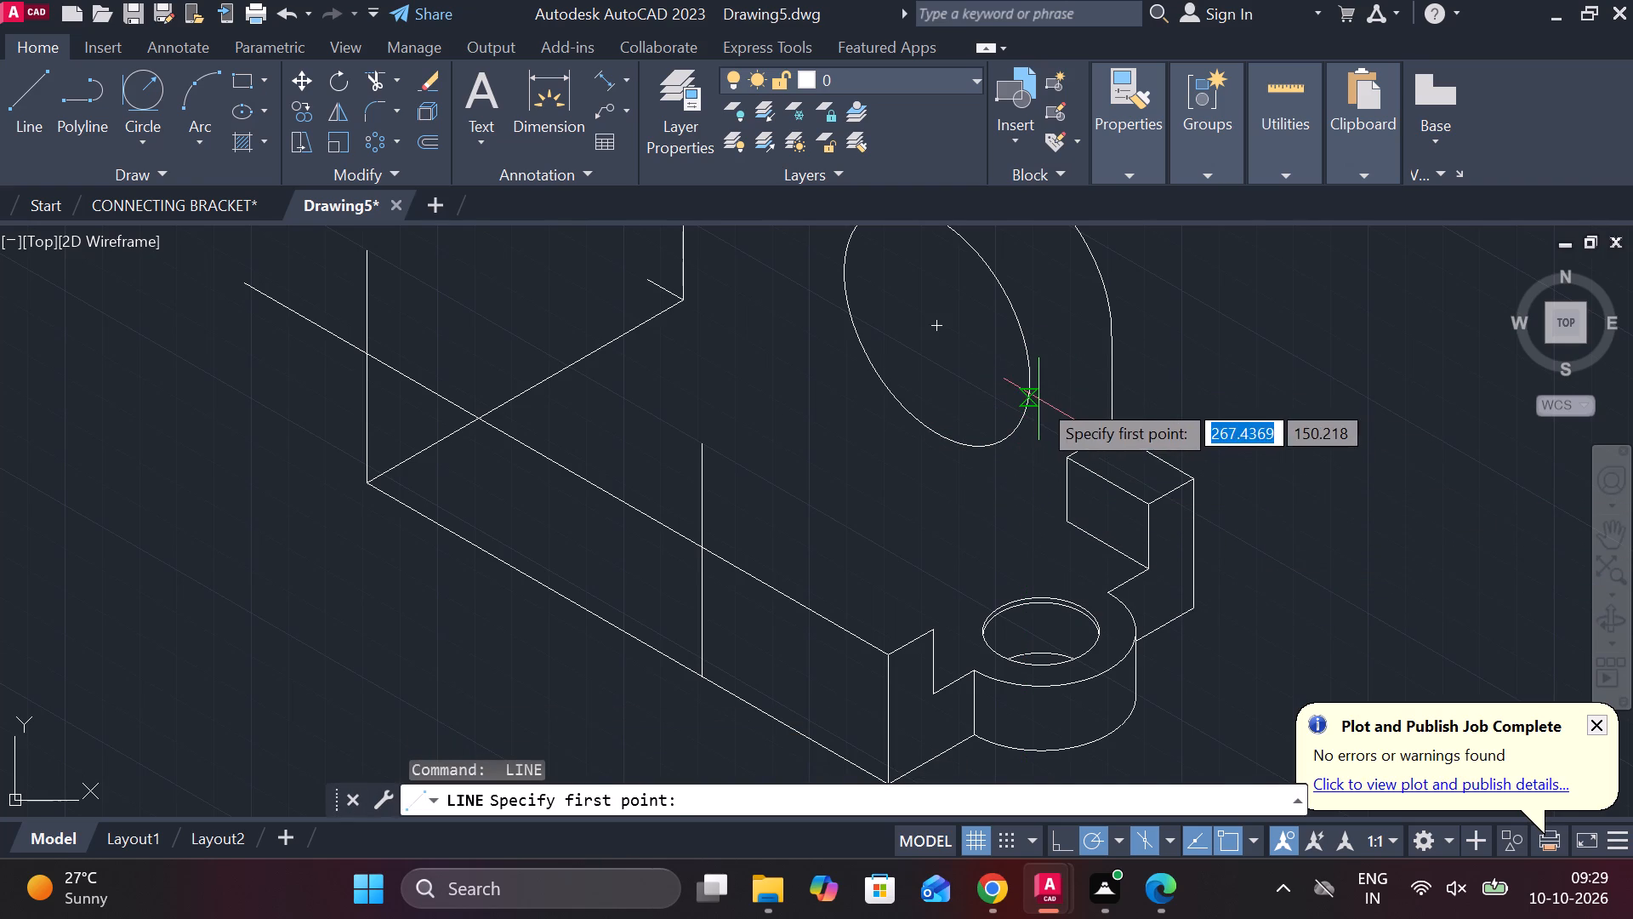
left_click(1038, 399)
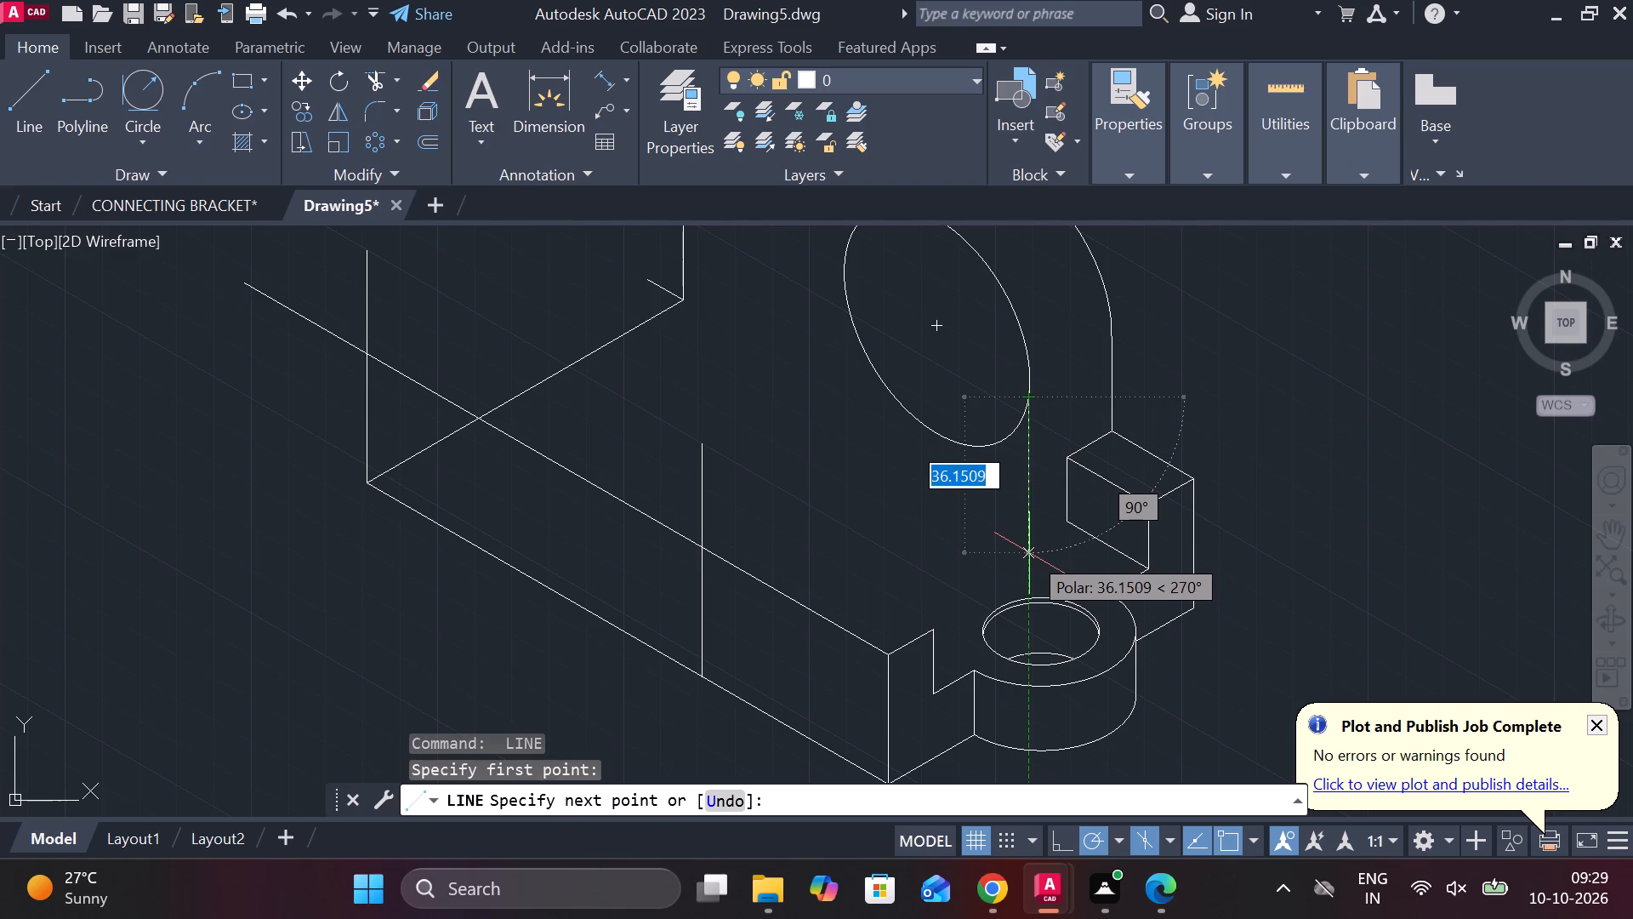
left_click(1029, 557)
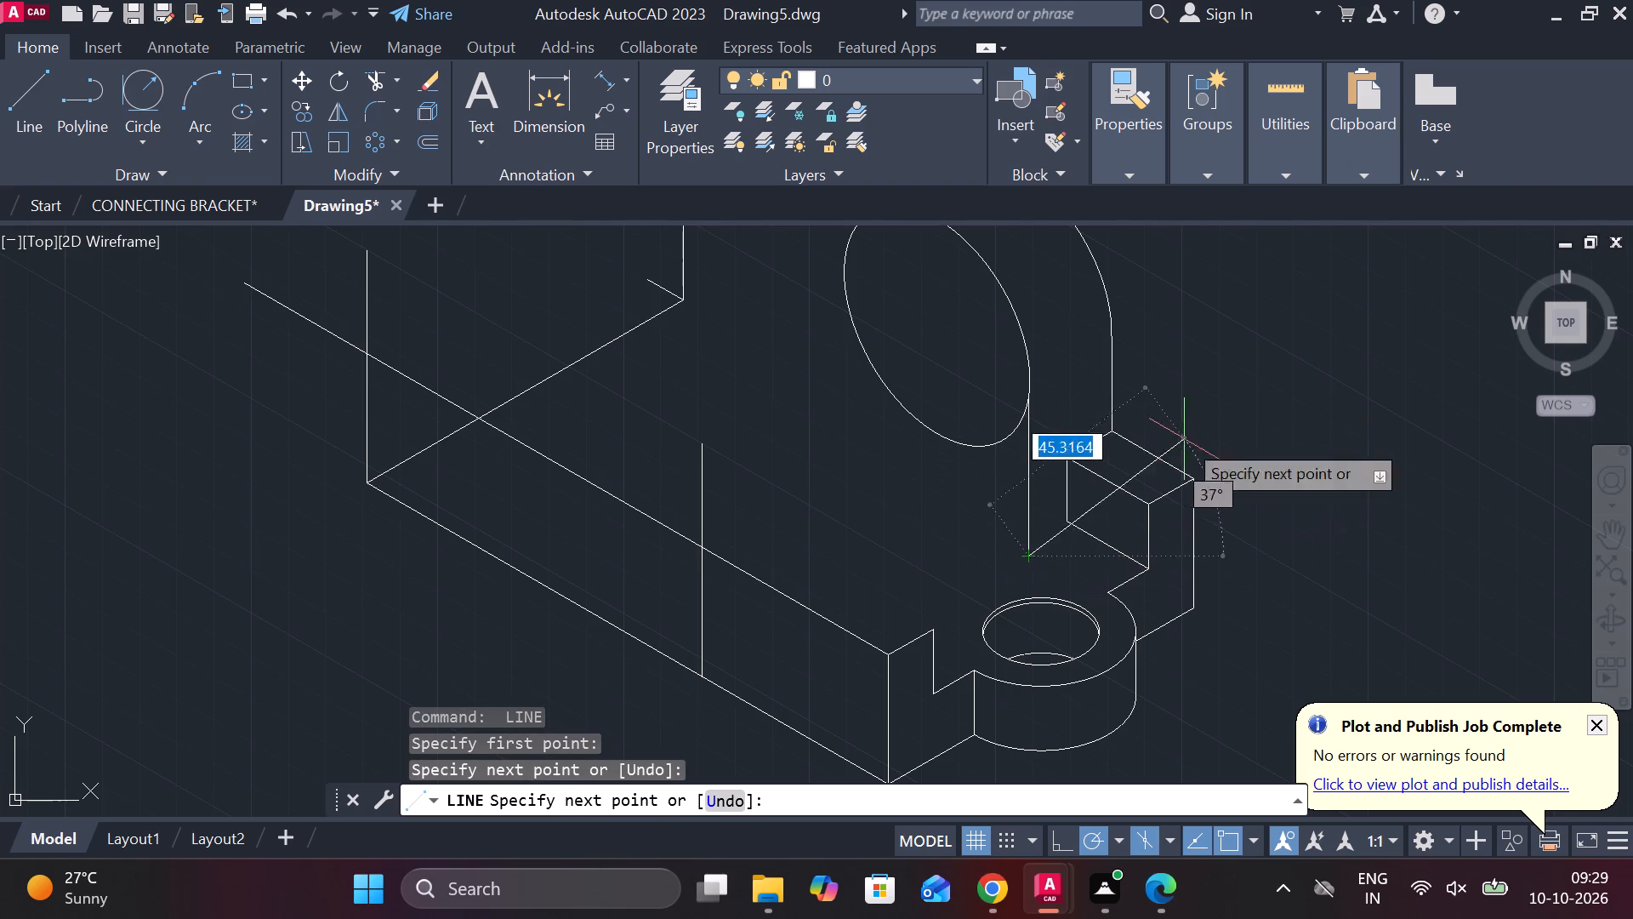
key("Escape")
Draw a 30° line from the foot of the block's inner vertical edge to just past the upright's front vertical line.
key("l")
key("Return")
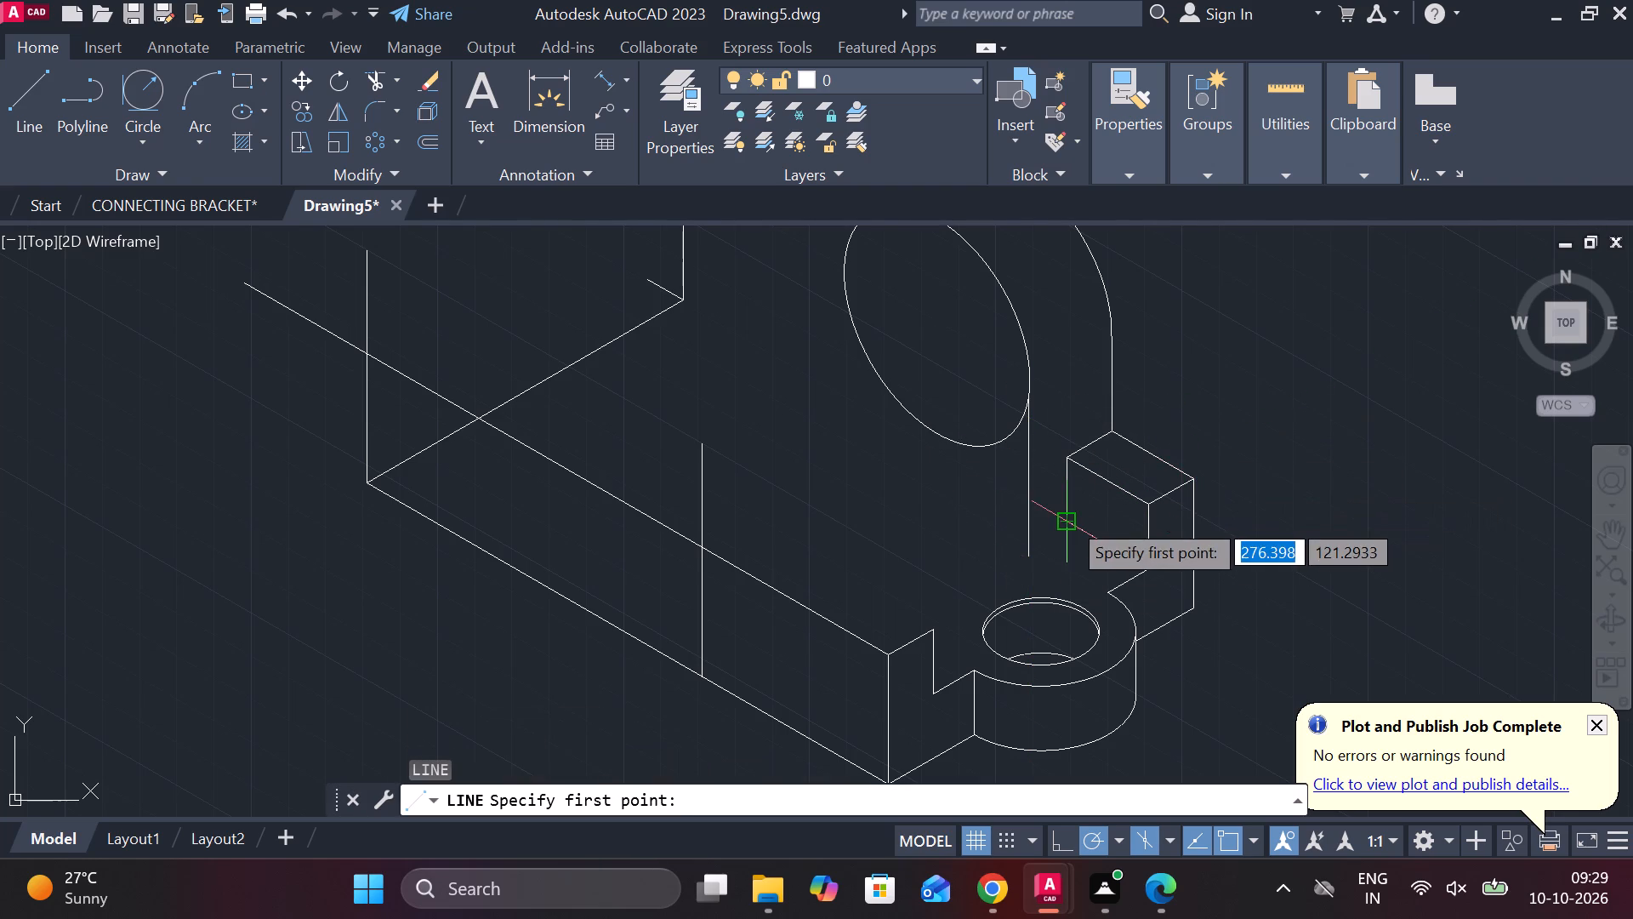
left_click(1068, 518)
left_click(1005, 555)
key("Escape")
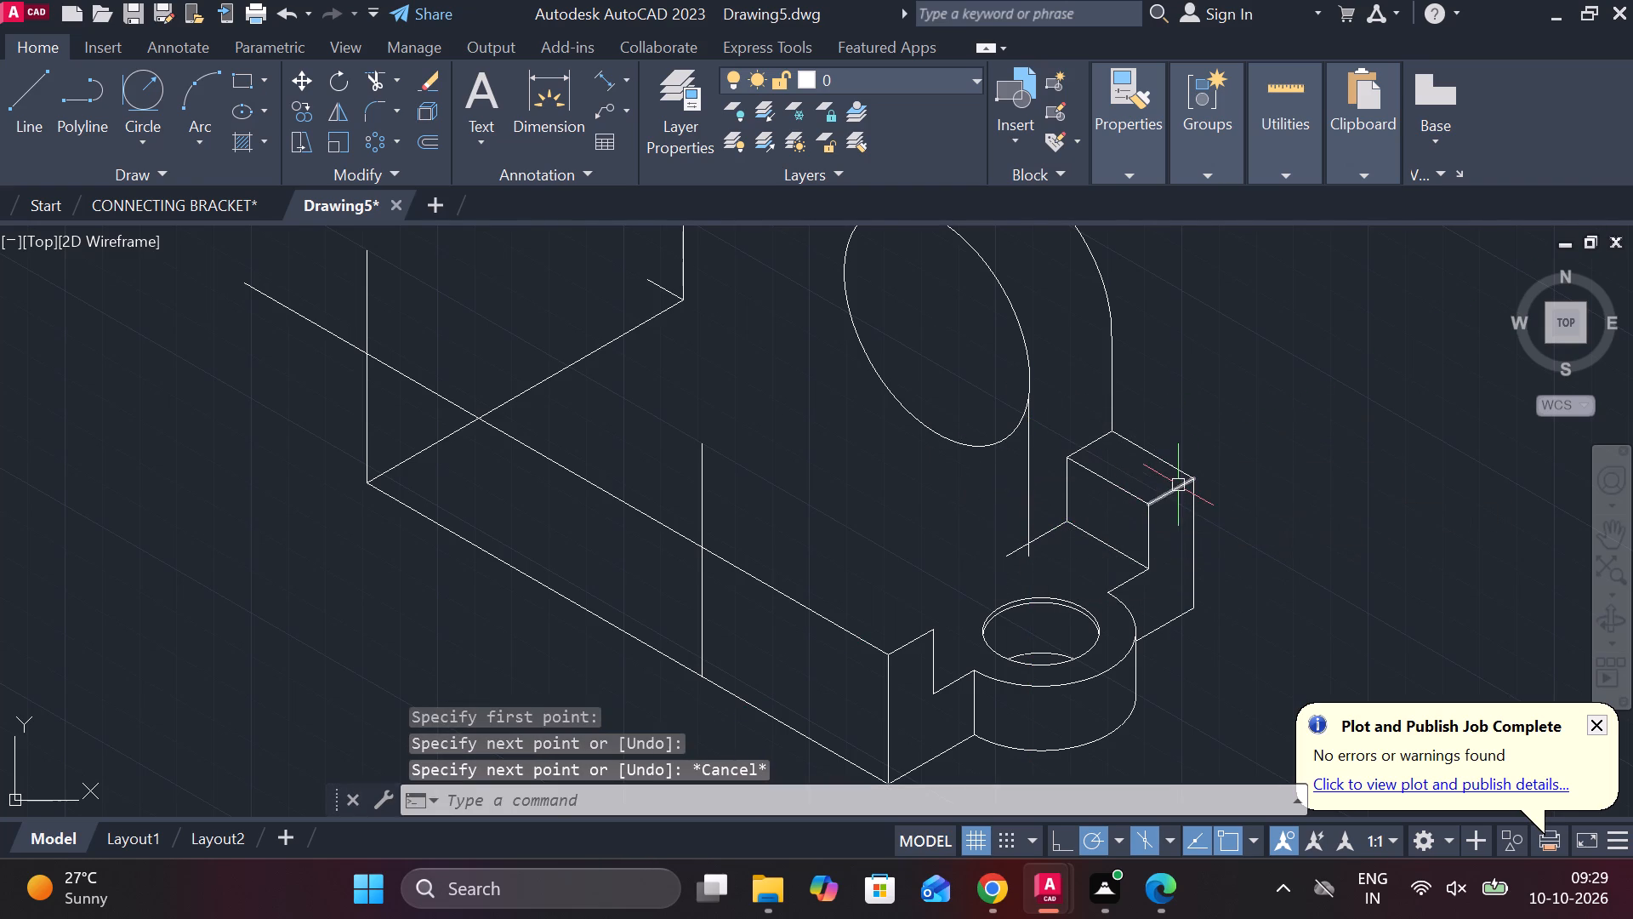
Trim the overhanging ends where the upright's front vertical line meets the short 30° line at its foot.
type("TR")
key("space")
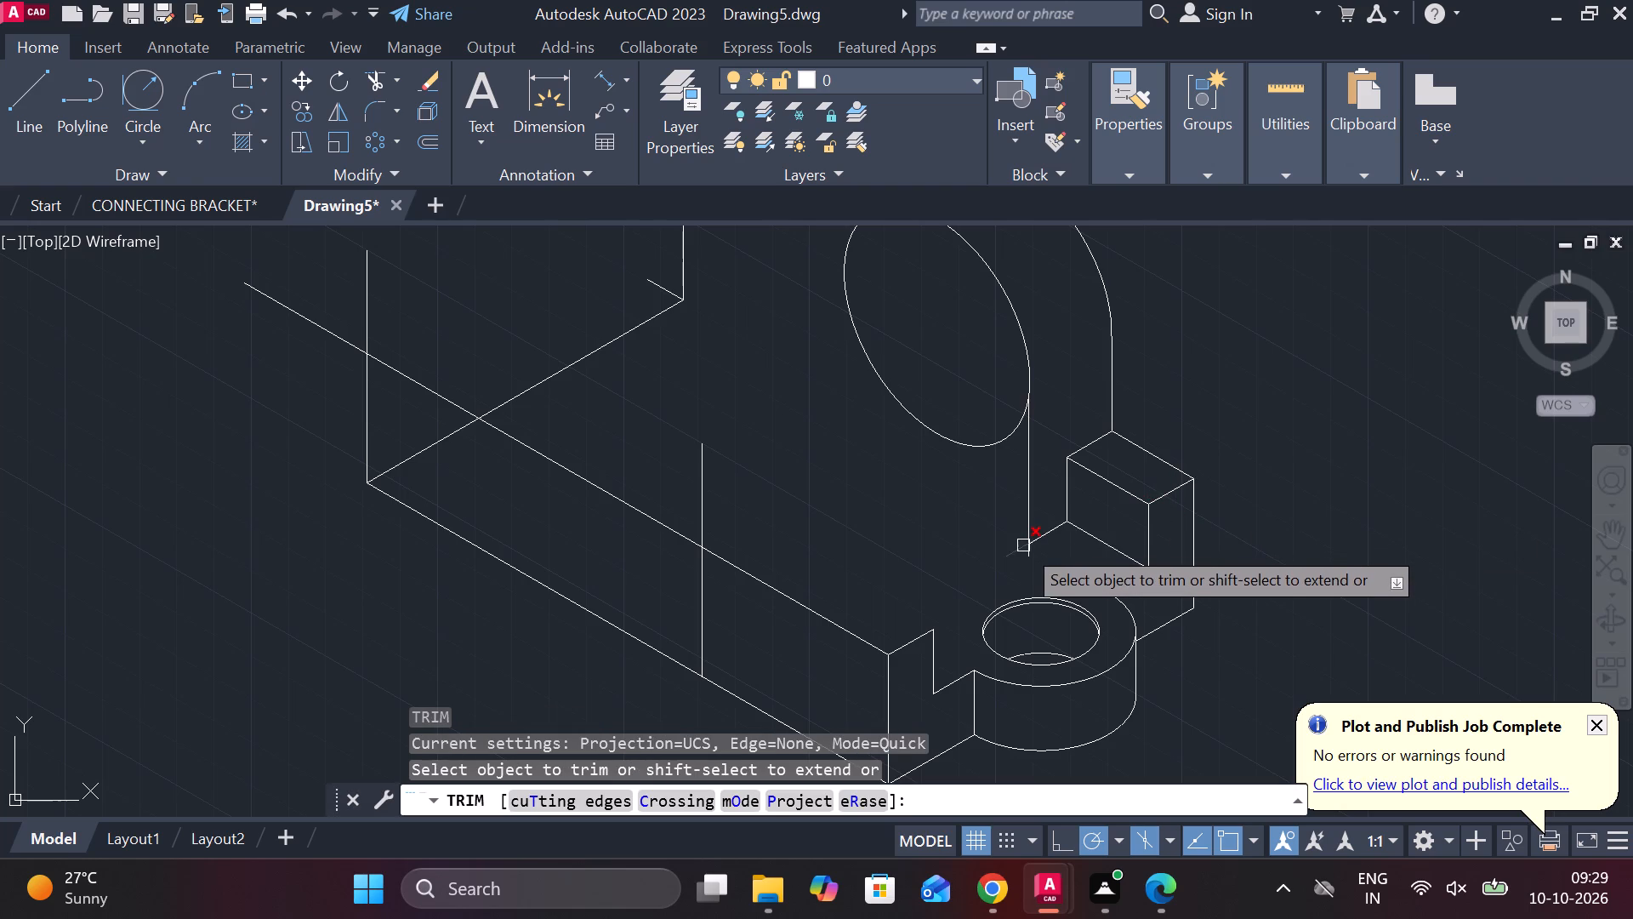
left_click(1023, 546)
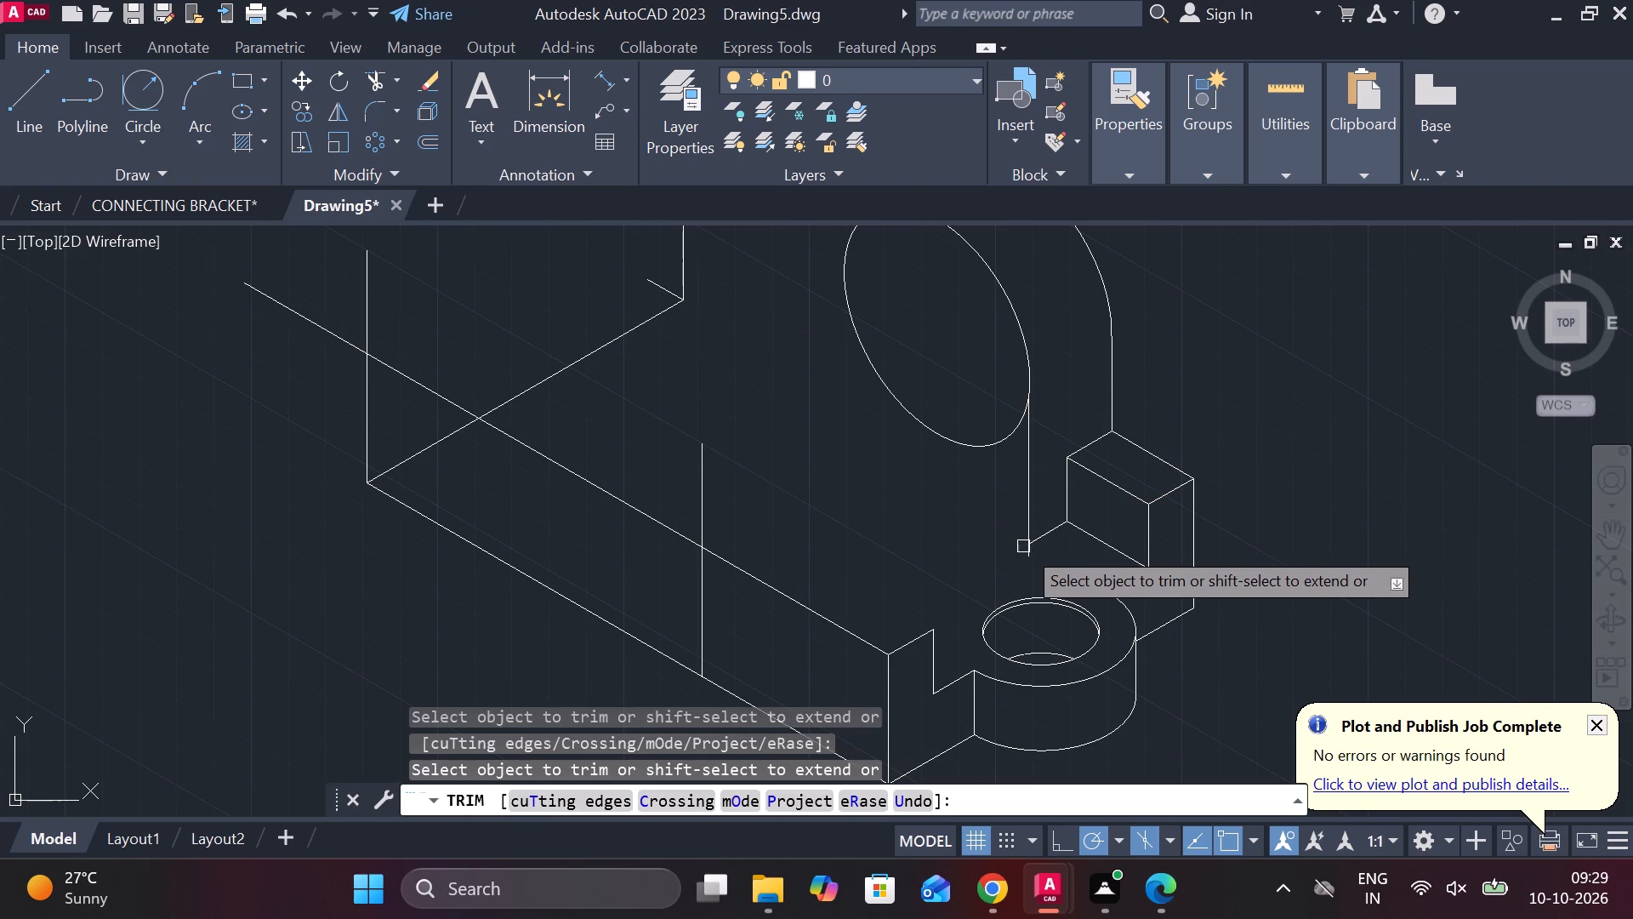
left_click(1027, 557)
scroll(1352, 429, "down", 1)
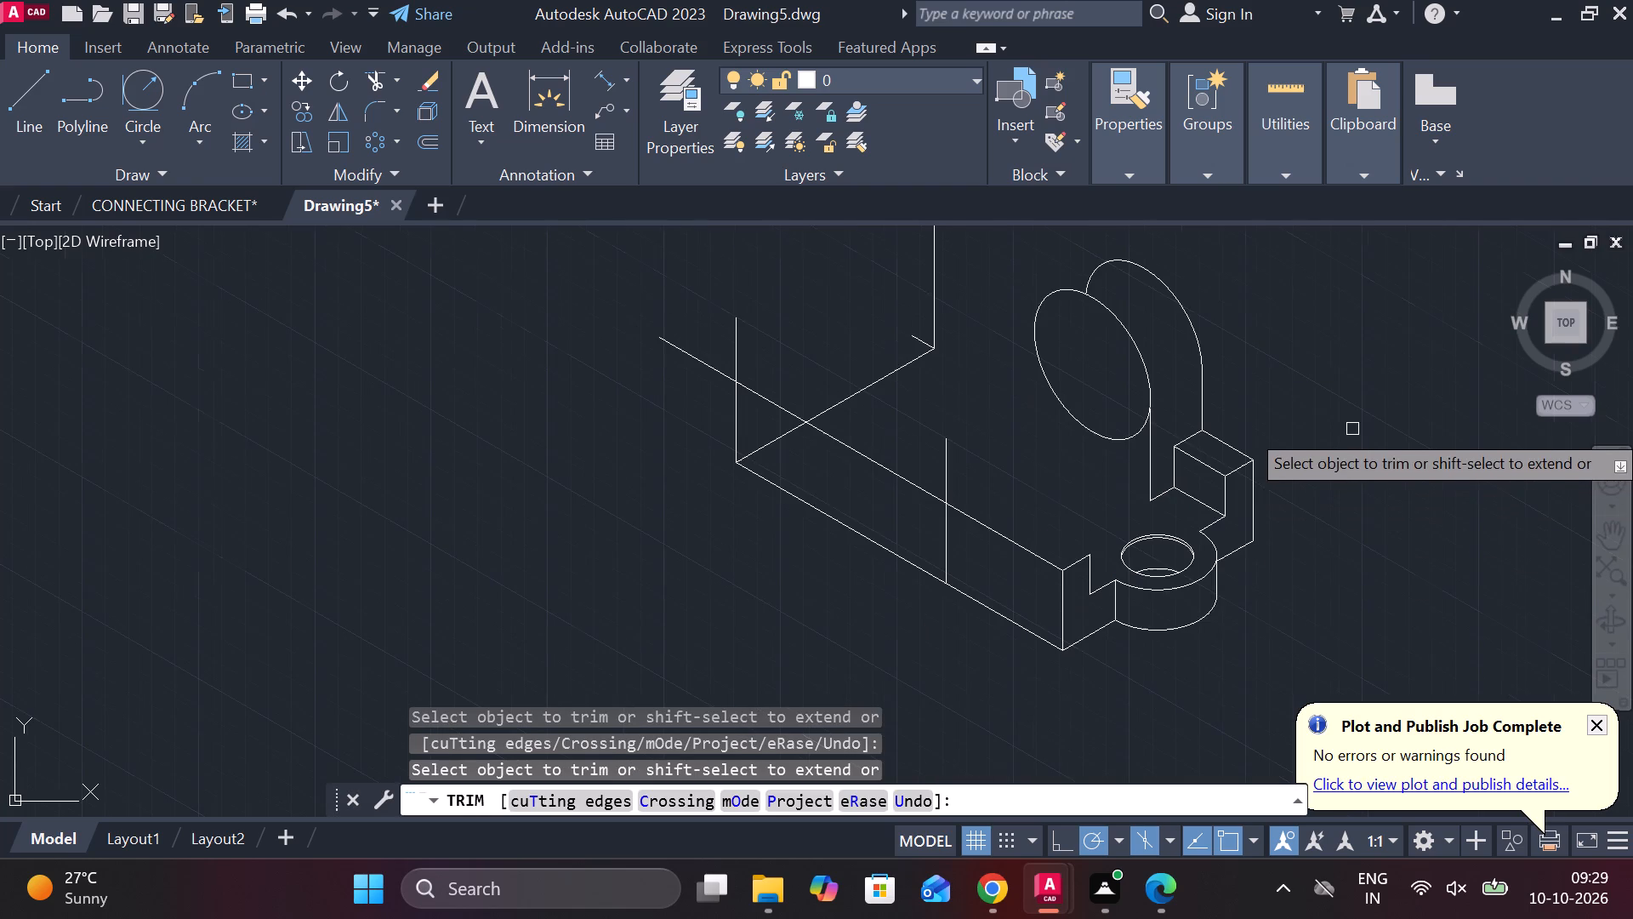
key("Escape")
Draw a 30° line from the front isocircle's upper edge along the top of the rear arc, extending past it.
middle_click_drag(1304, 395, 1320, 514)
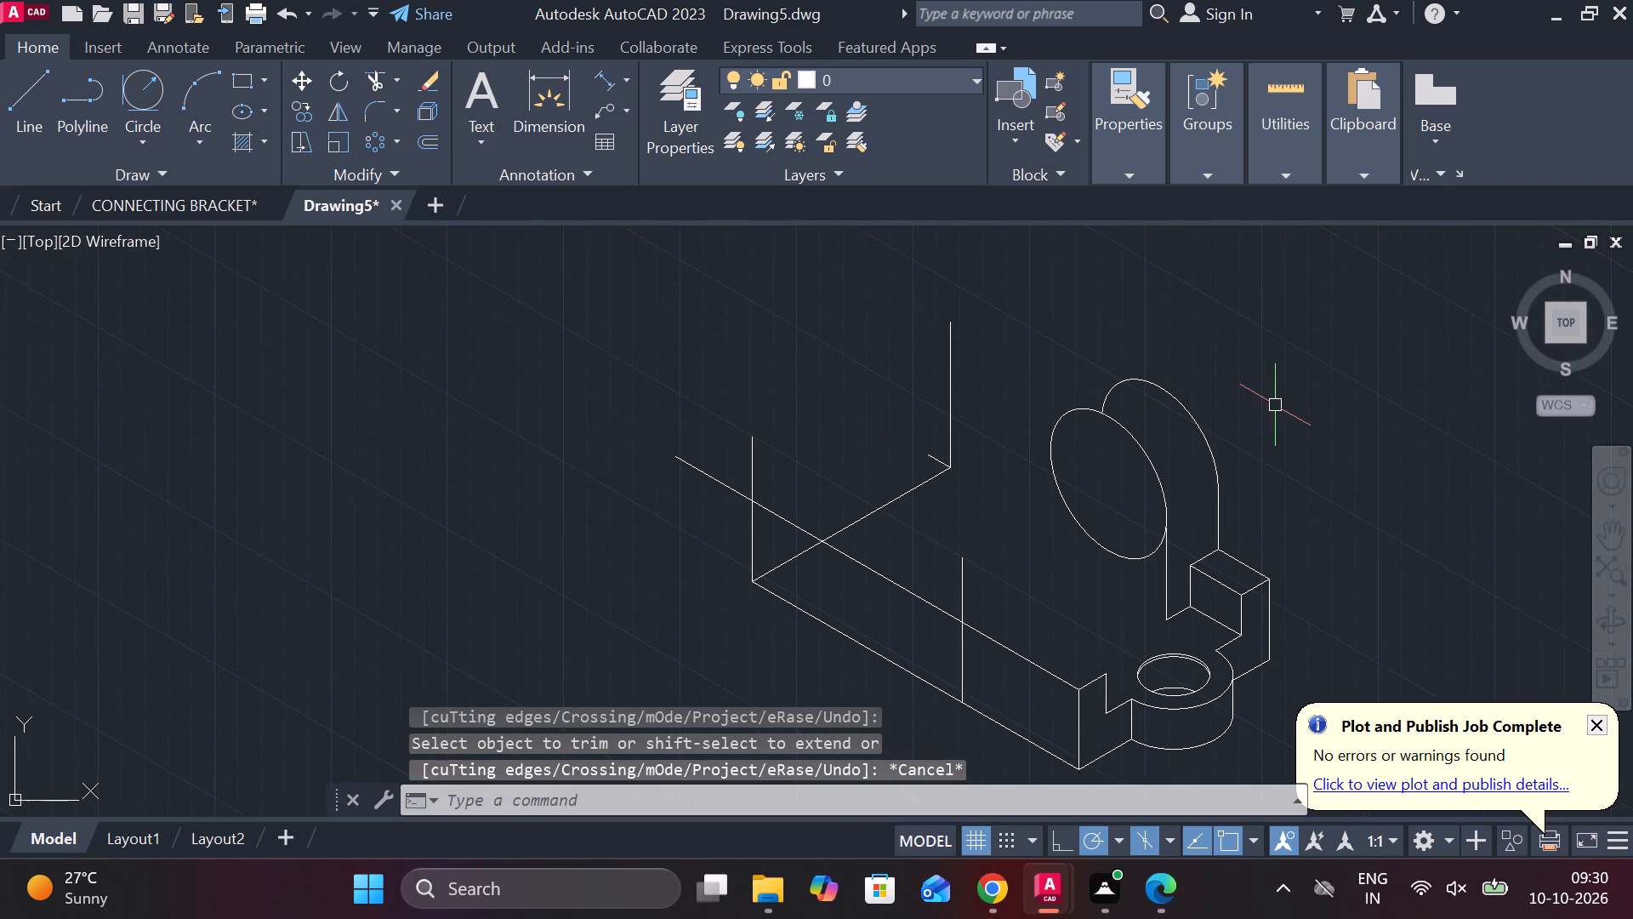
key("l")
key("Return")
left_click(1067, 420)
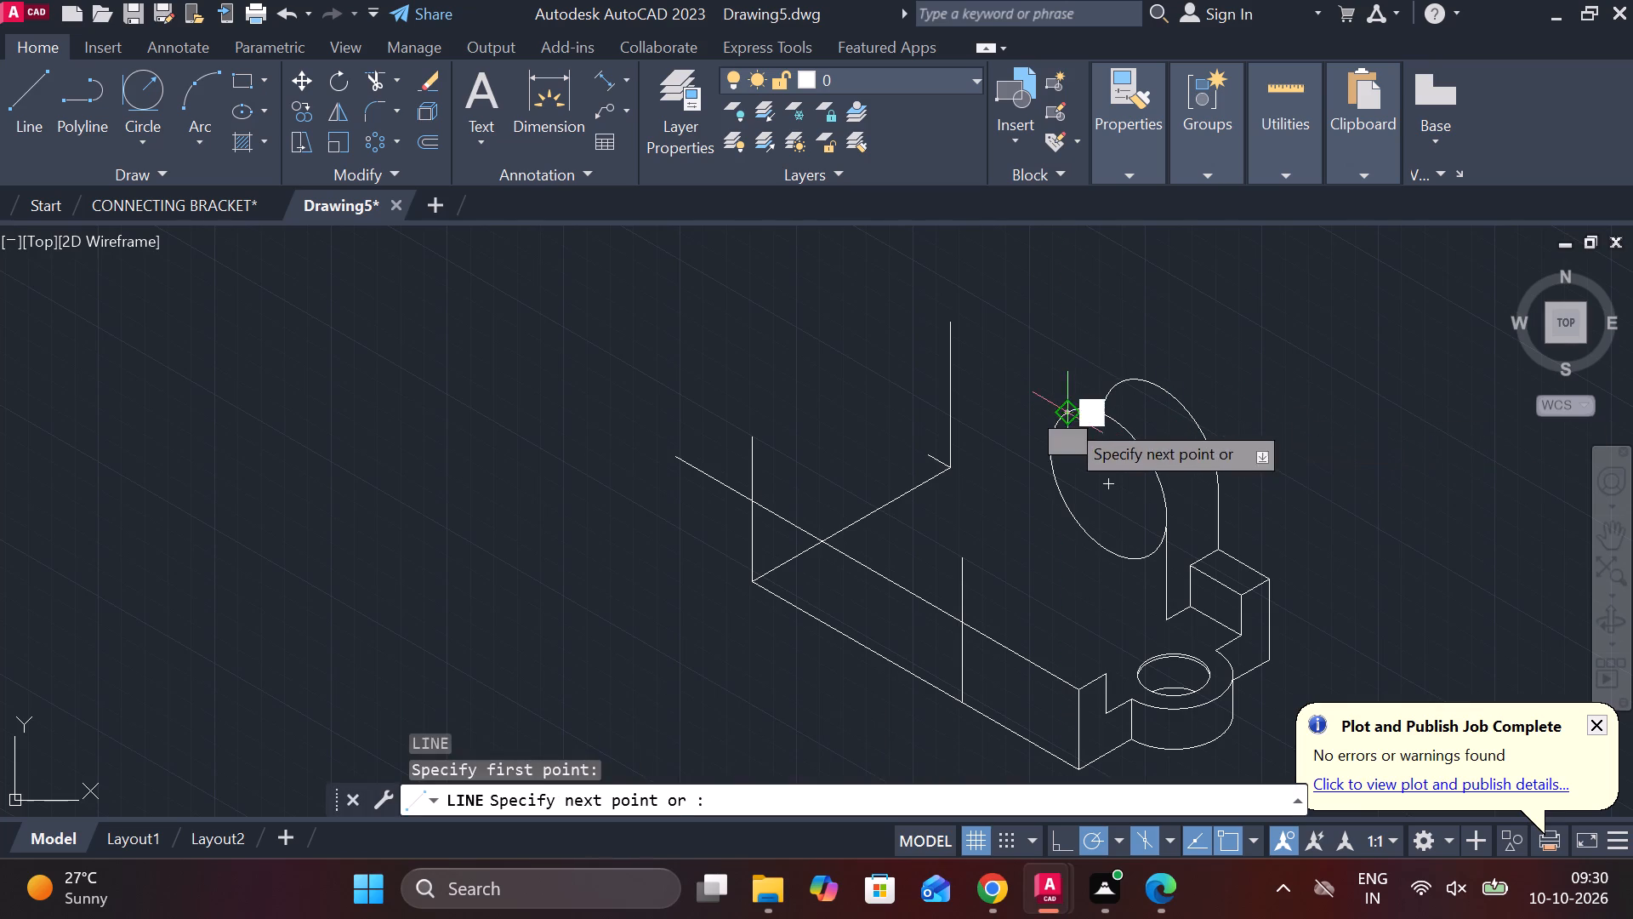
left_click(1157, 356)
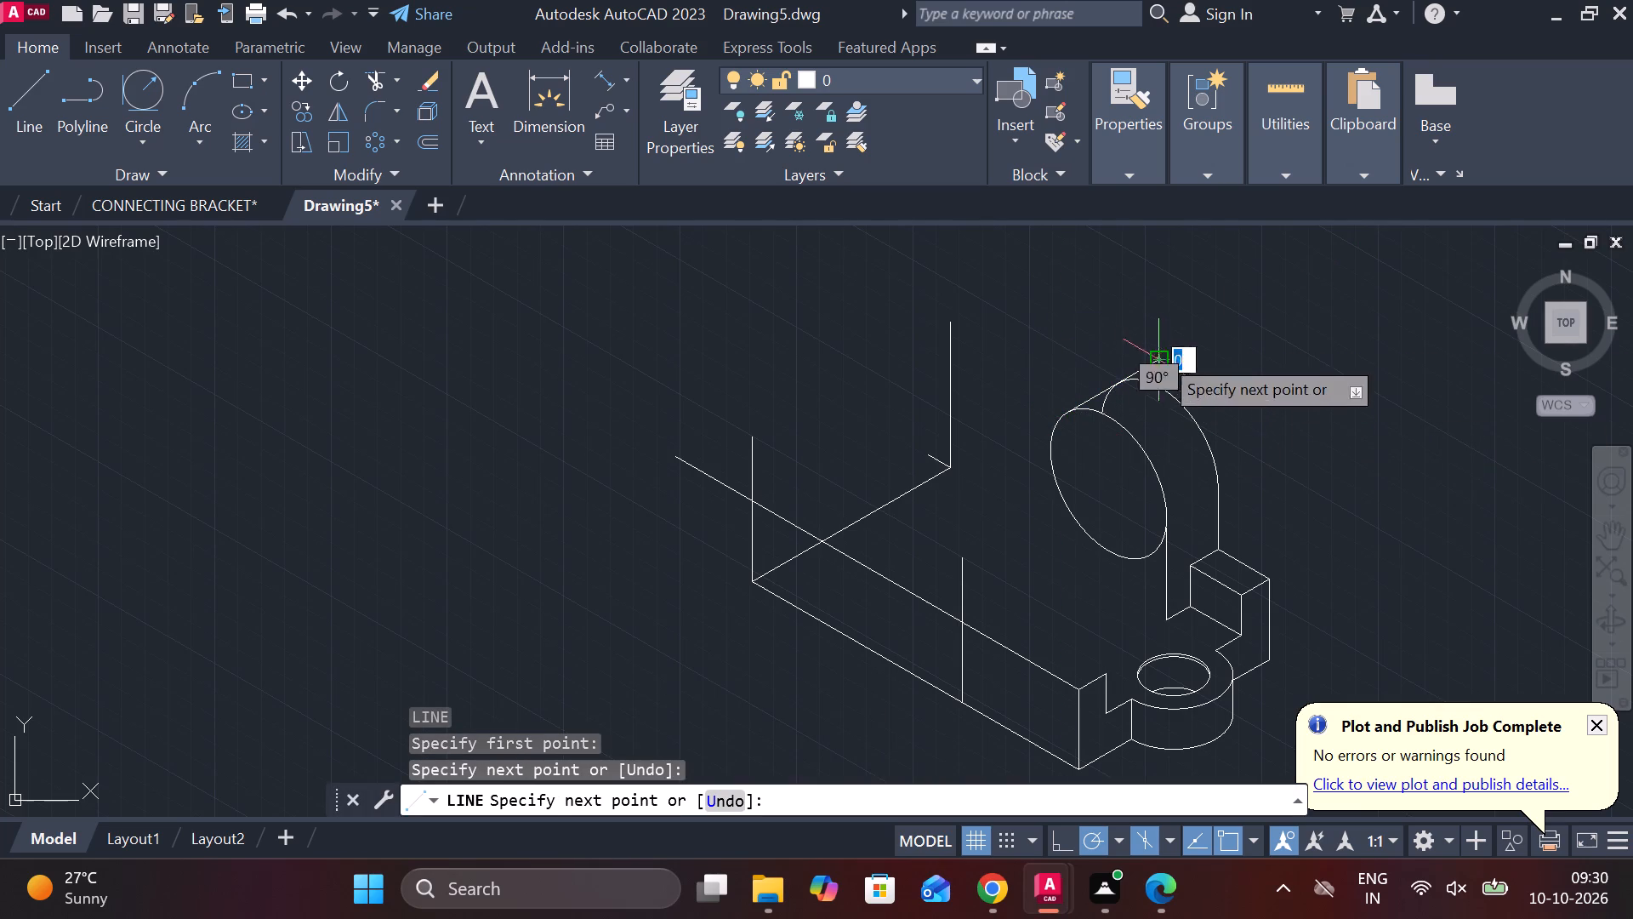
key("Escape")
Trim the hidden part of the rear arc below the 30° top line and the line's overhang beyond the arc.
type("TR")
key("space")
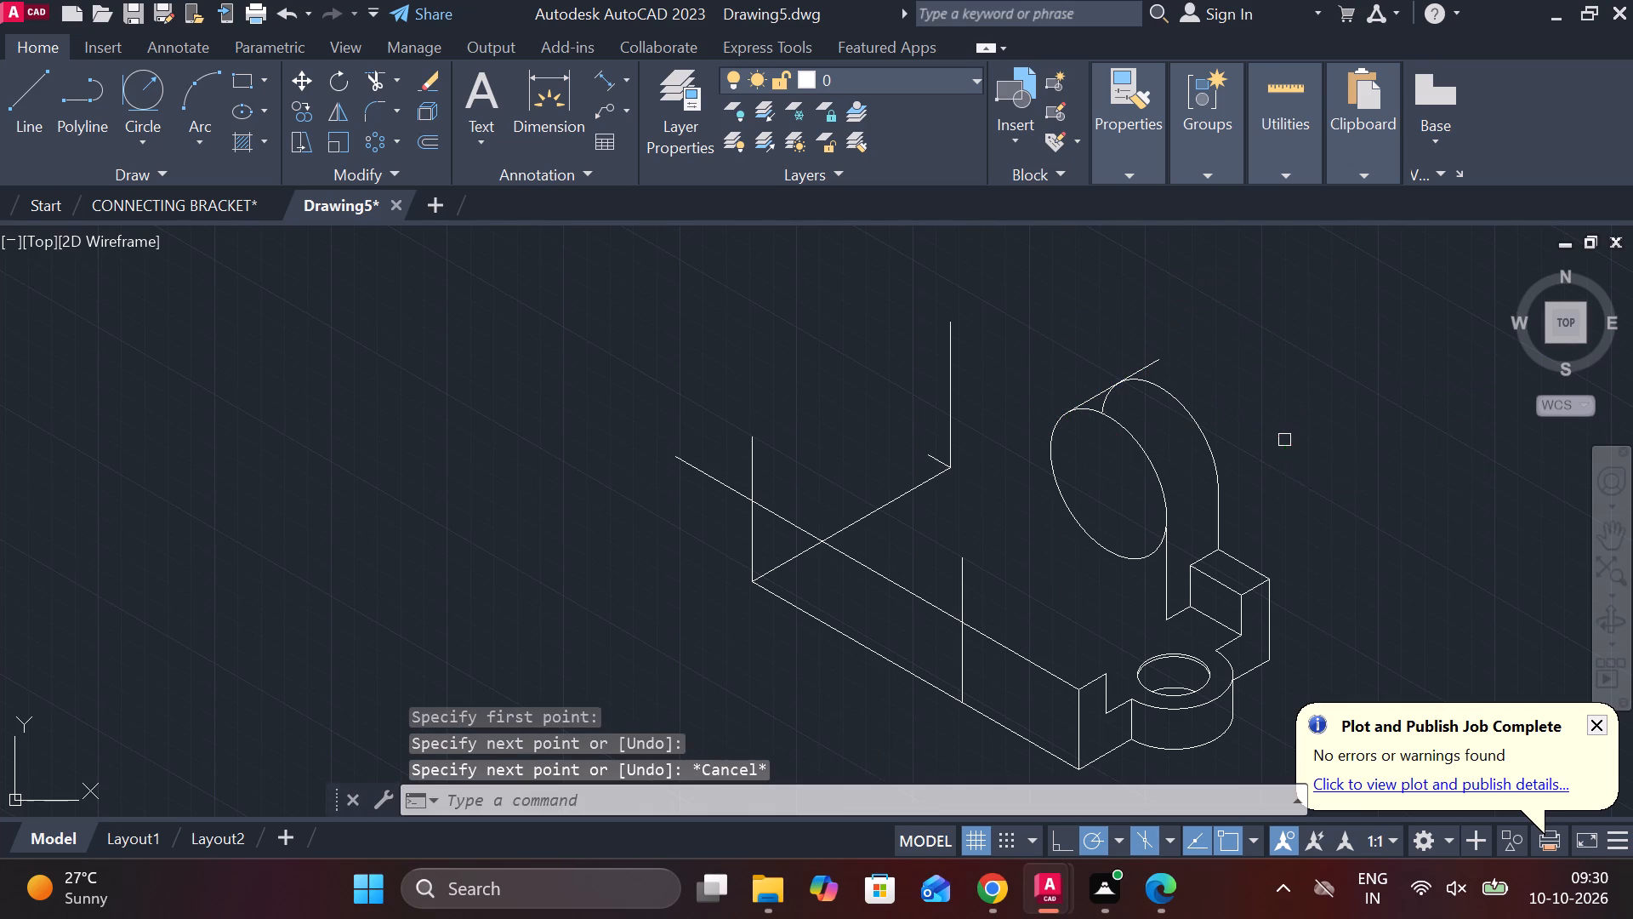
scroll(1126, 403, "up", 1)
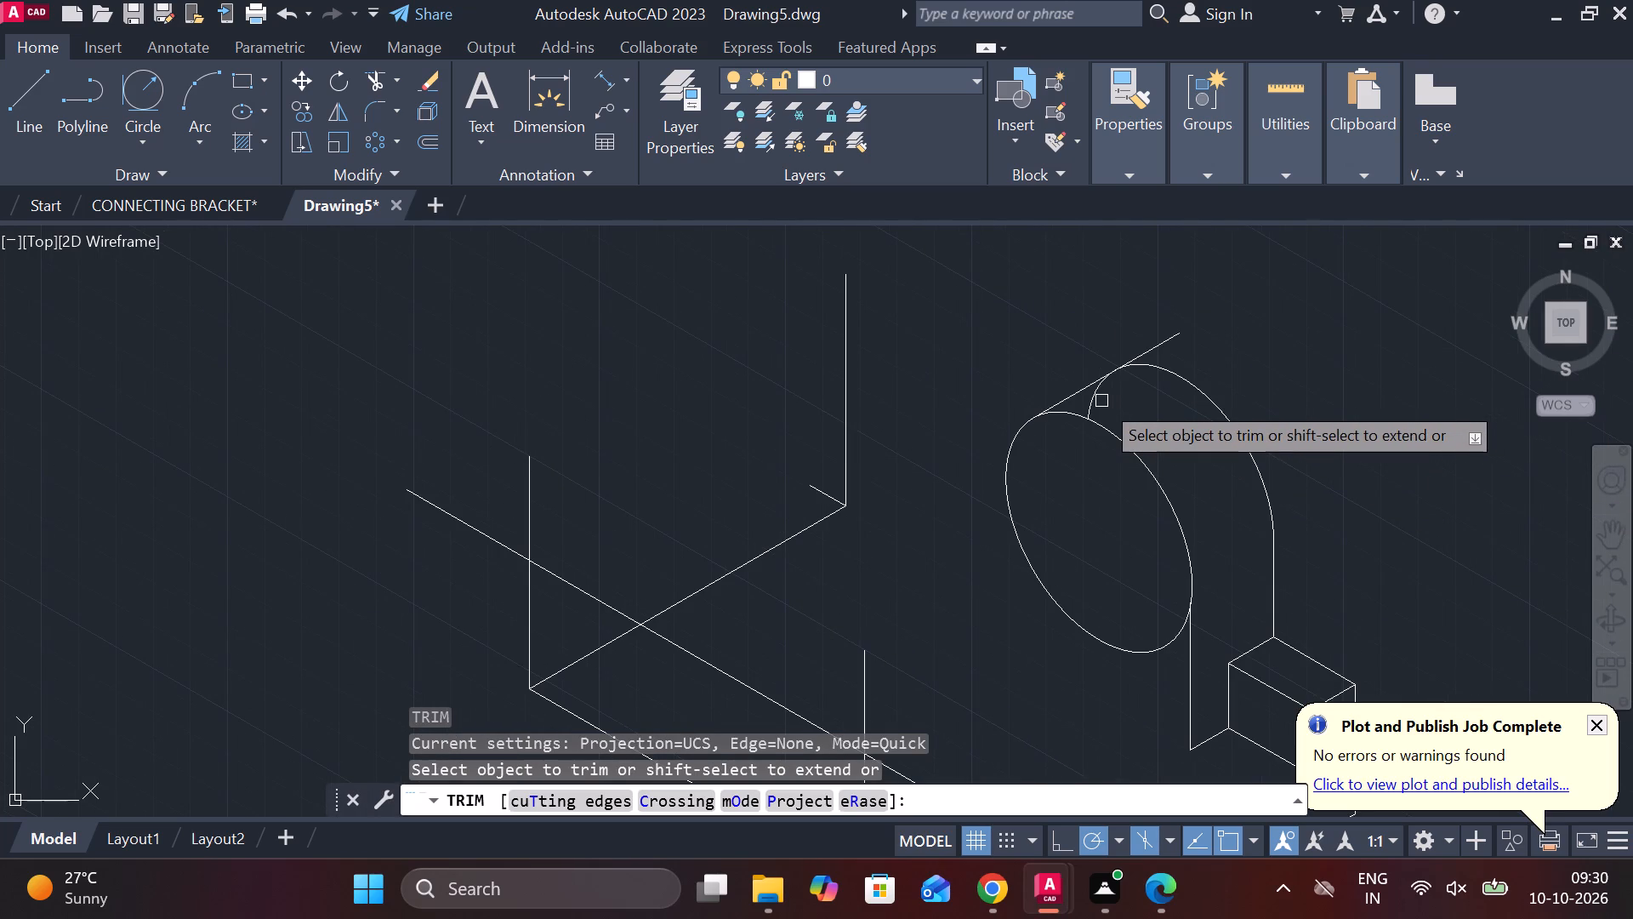
left_click(1101, 401)
left_click(1095, 396)
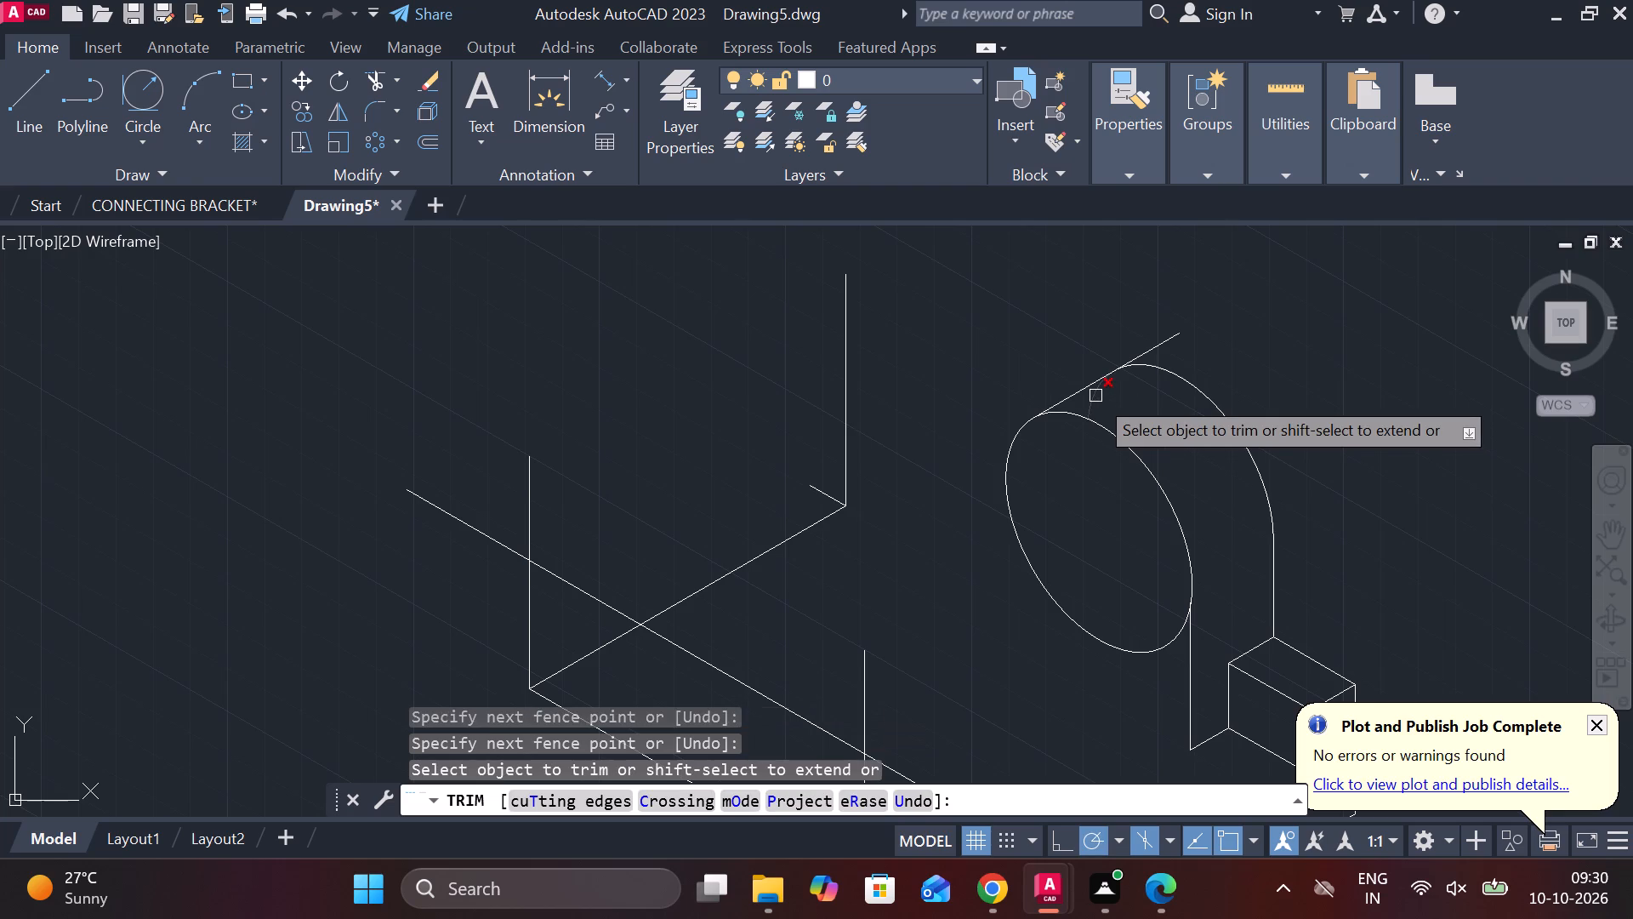
left_click(1095, 396)
left_click(1171, 339)
scroll(1329, 393, "down", 2)
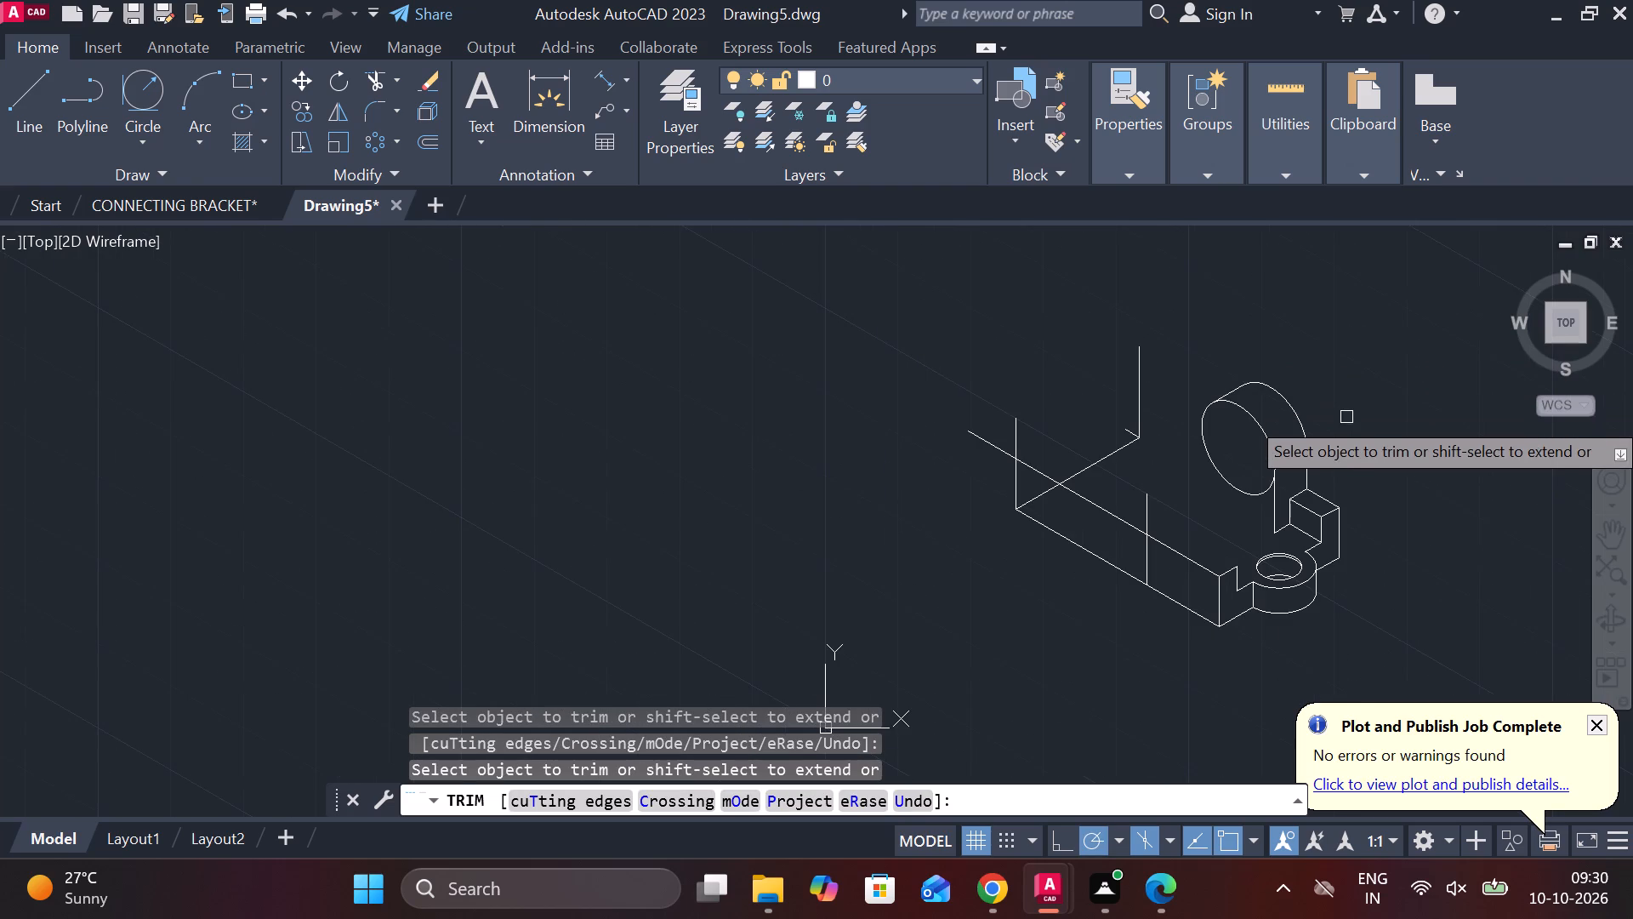
middle_click_drag(1368, 414, 1303, 410)
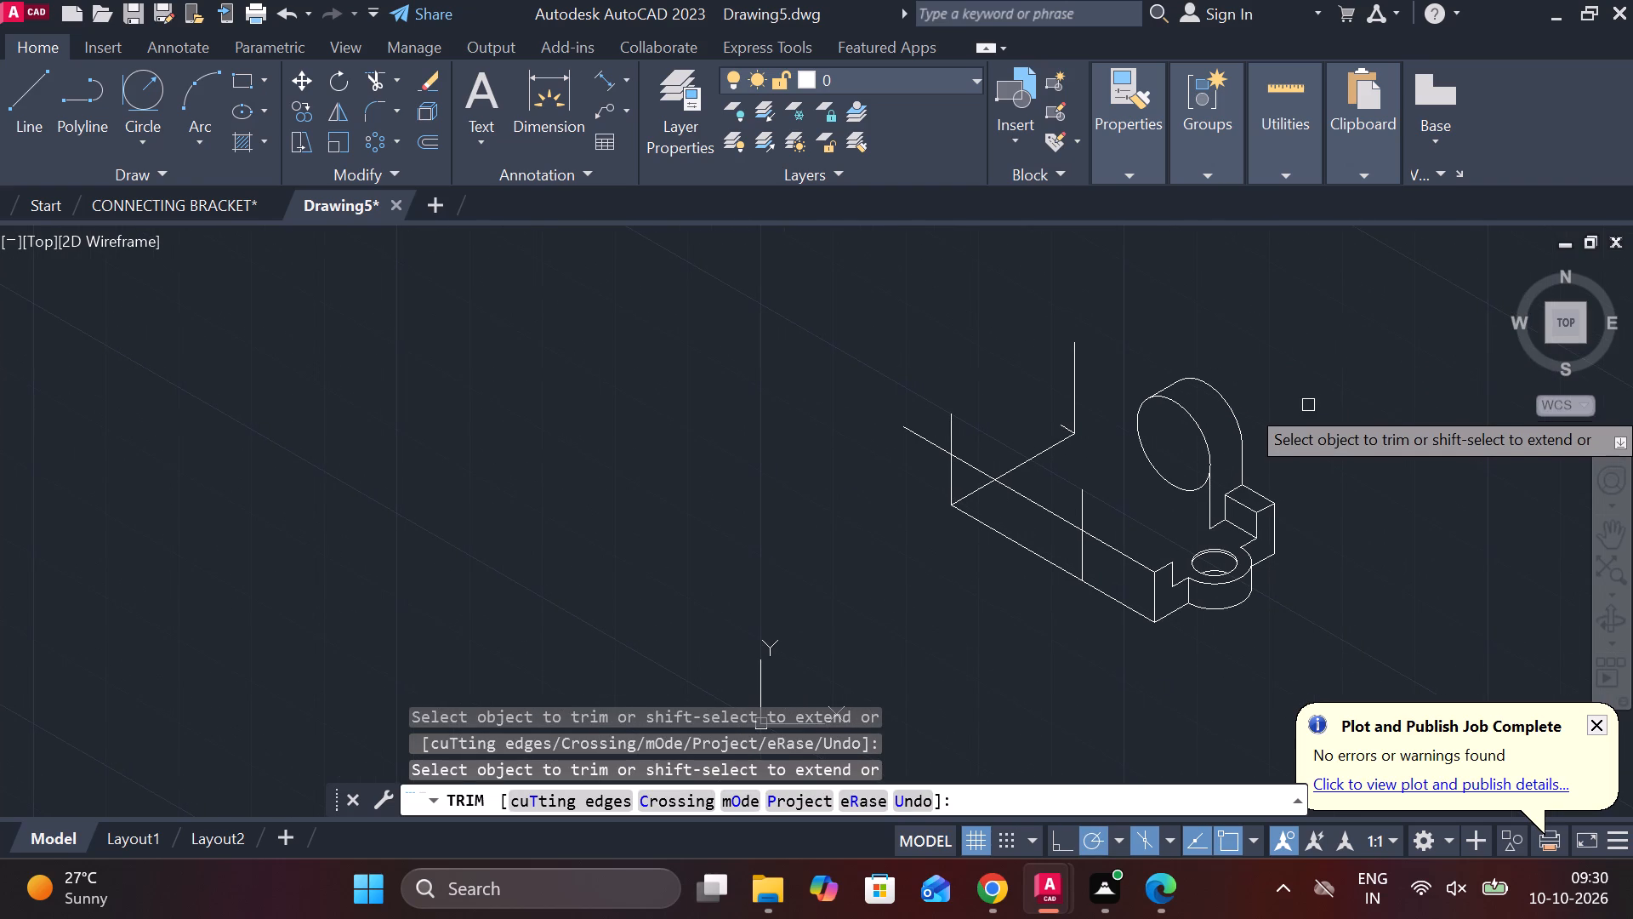
key("l")
key("Return")
scroll(1271, 454, "up", 1)
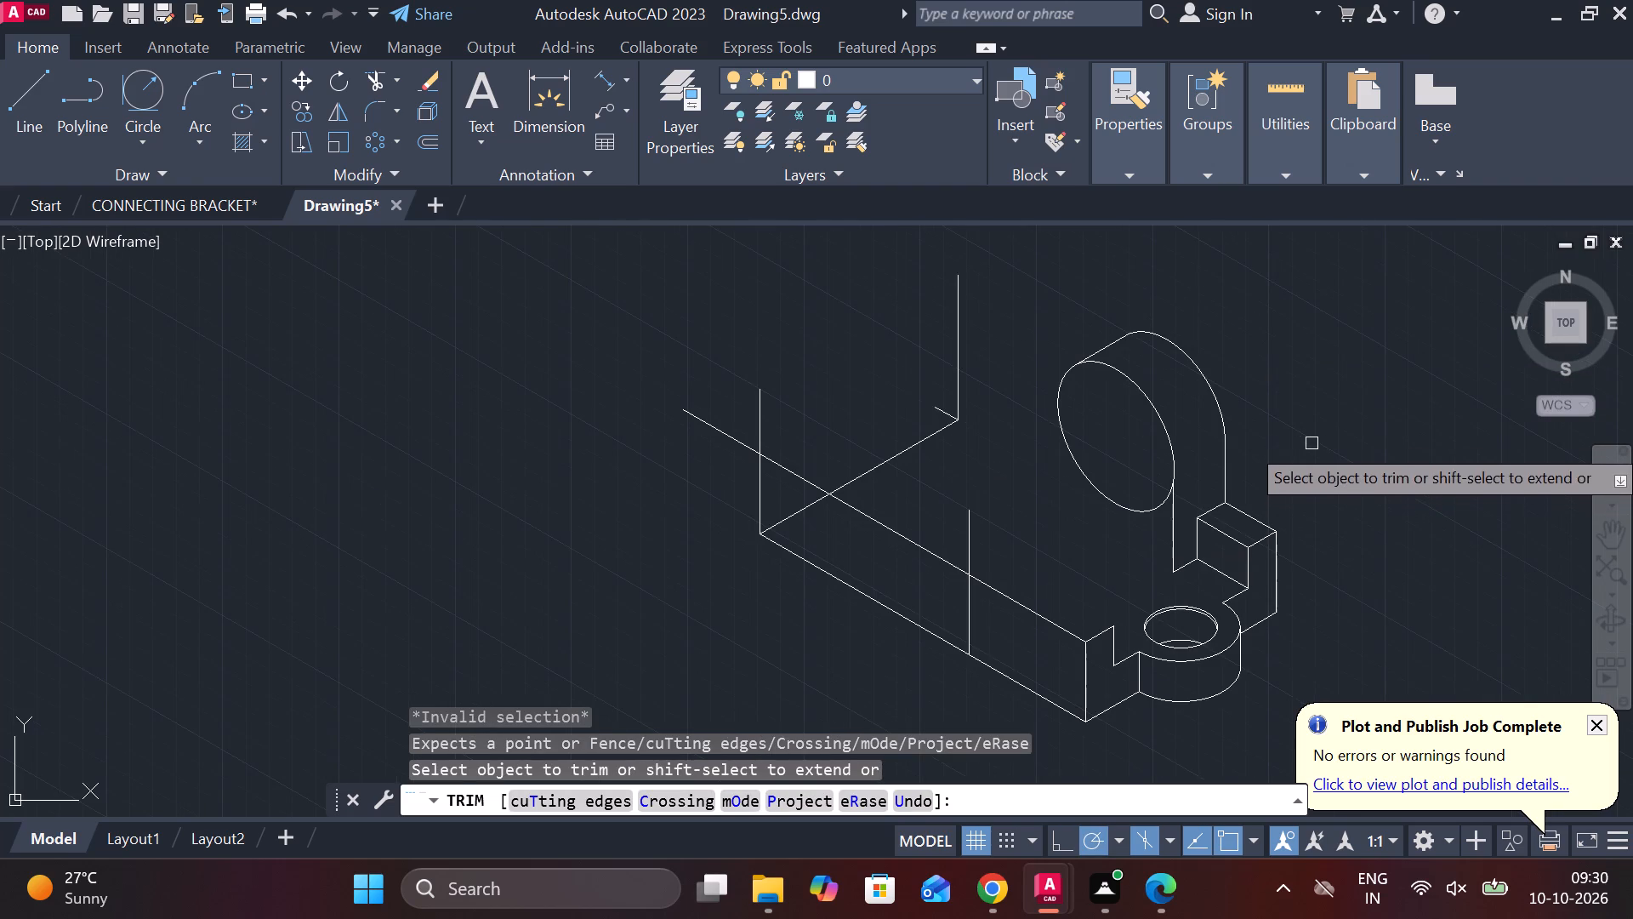
key("Escape")
Draw a 30° line from the front isocircle's side across the upright's thickness, extending past its rear vertical edge.
key("l")
key("Return")
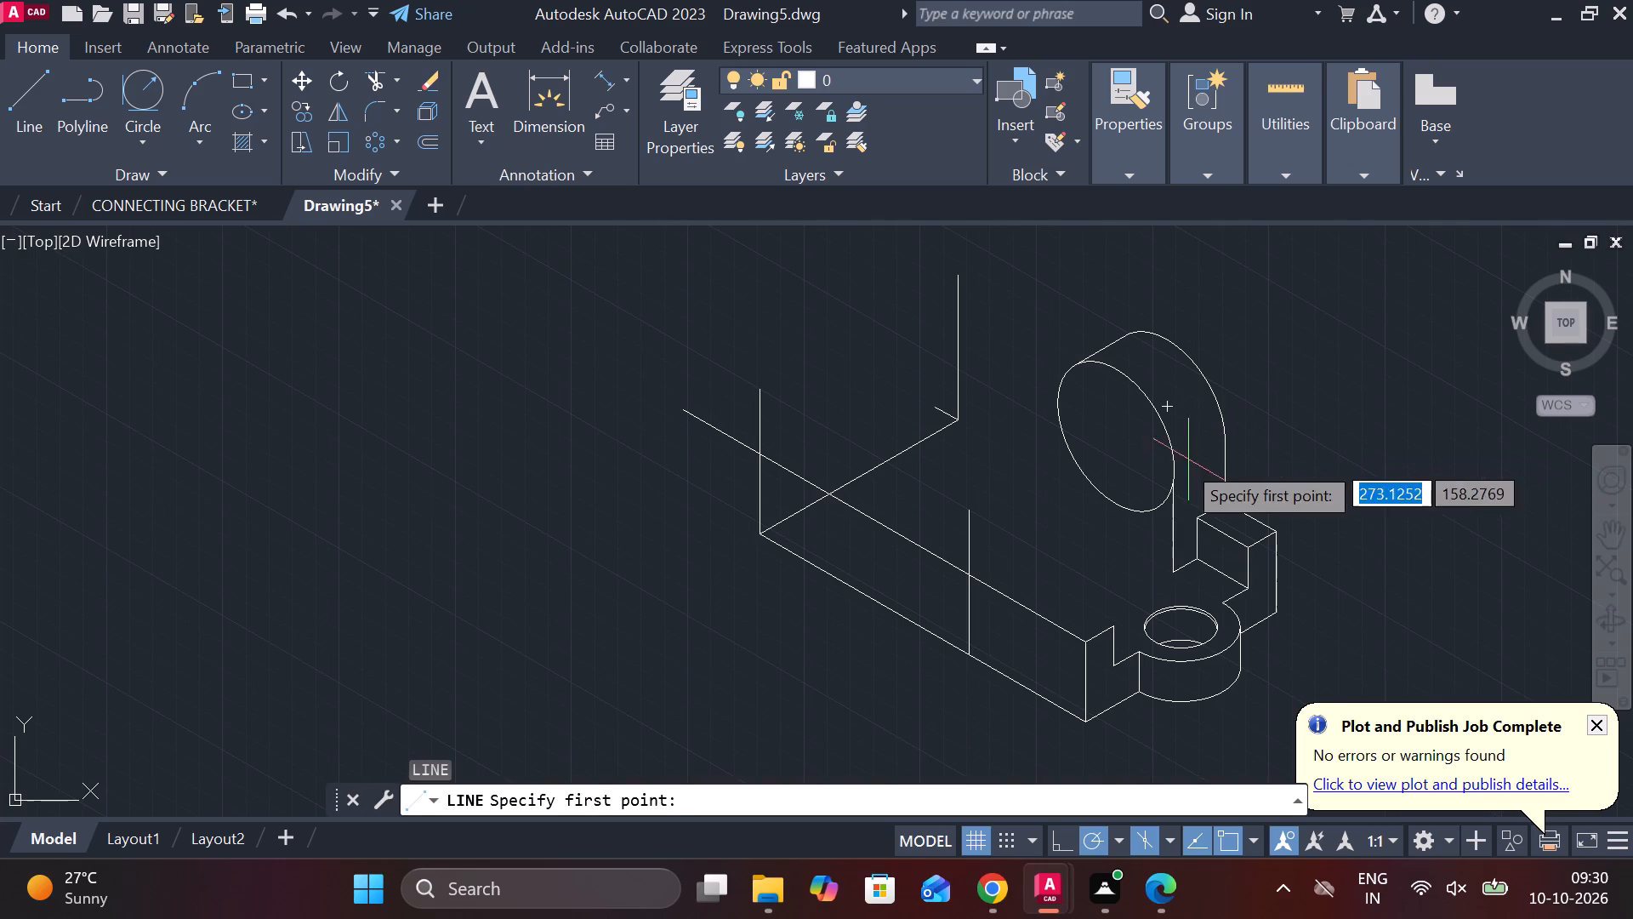
left_click(1179, 461)
left_click(1250, 403)
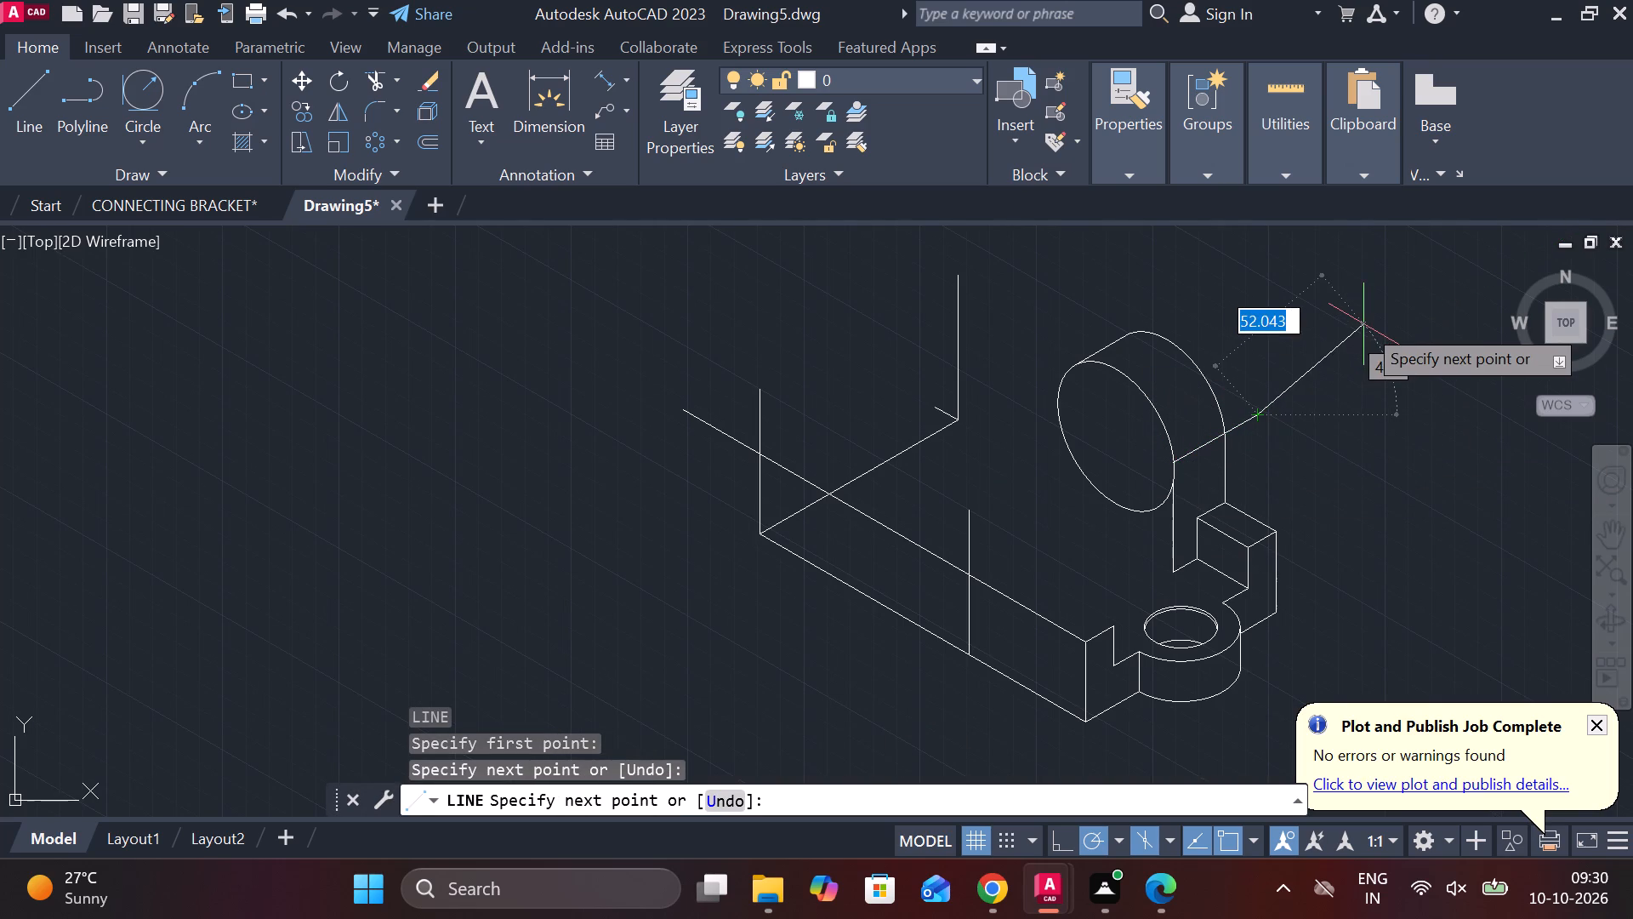
key("Escape")
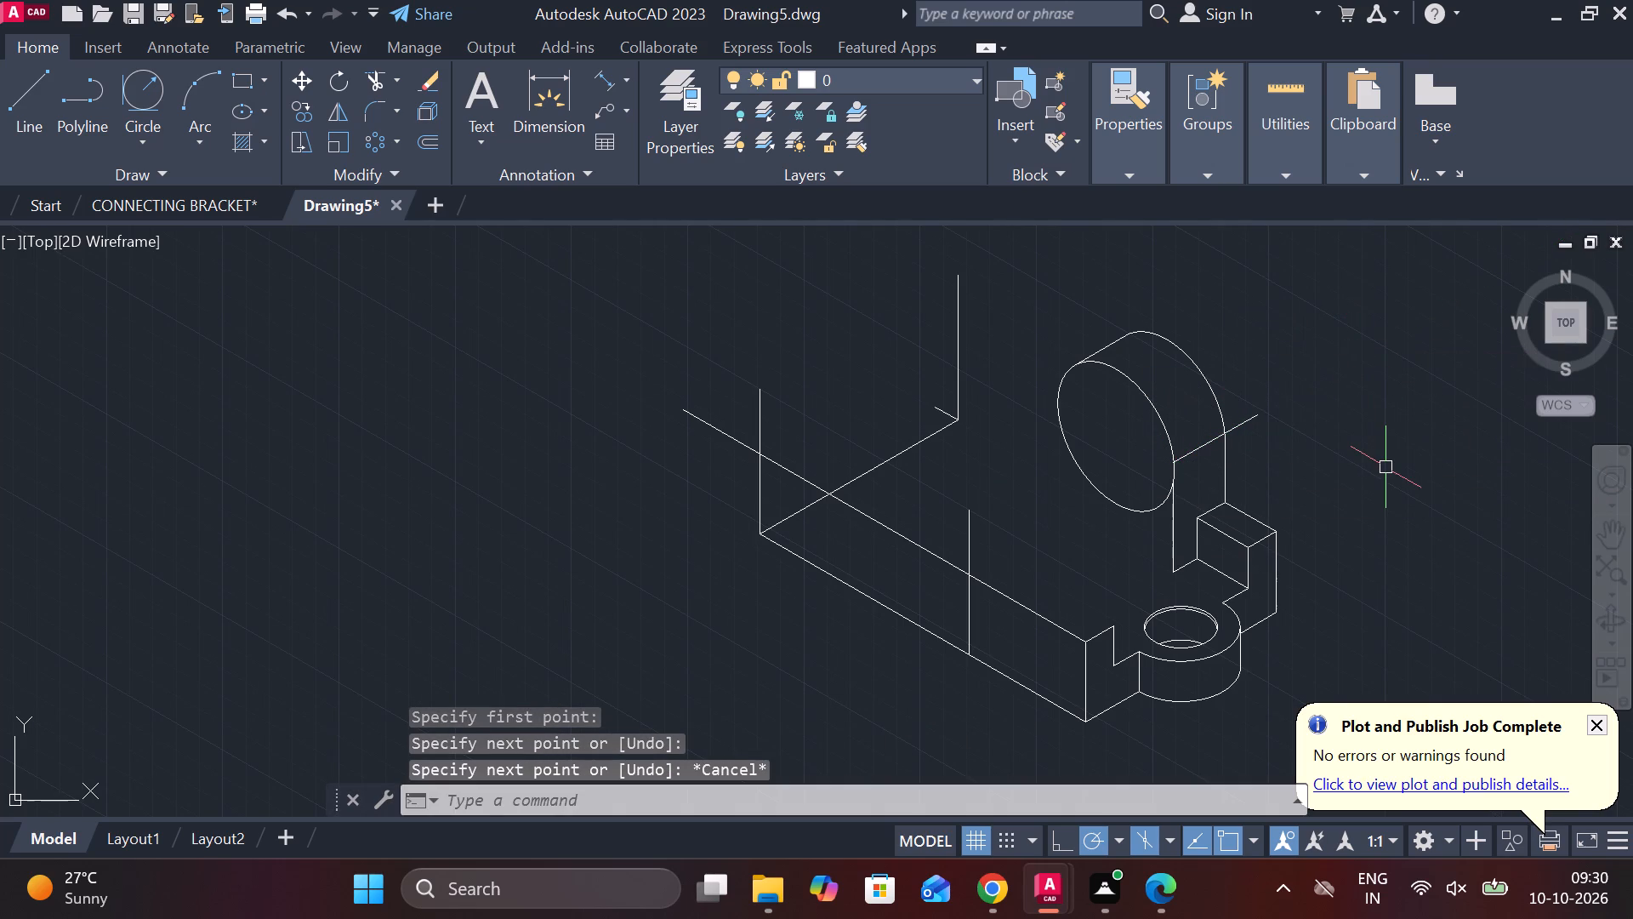
Trim the 30° line's overhang beyond the upright's rear vertical edge.
type("TR")
key("space")
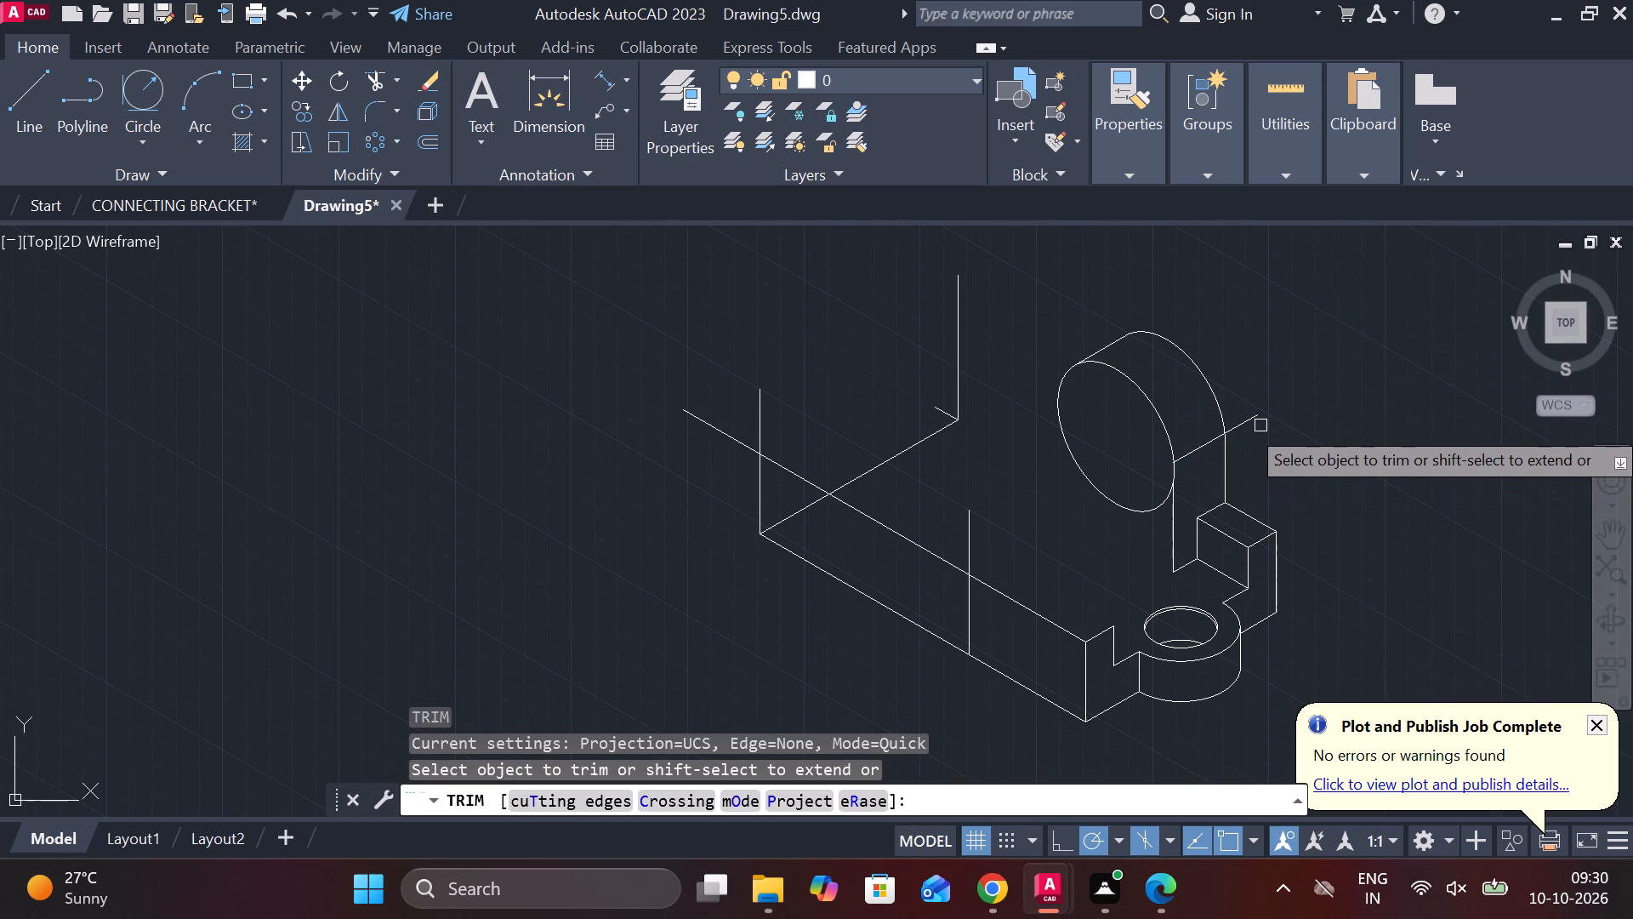
left_click(1256, 424)
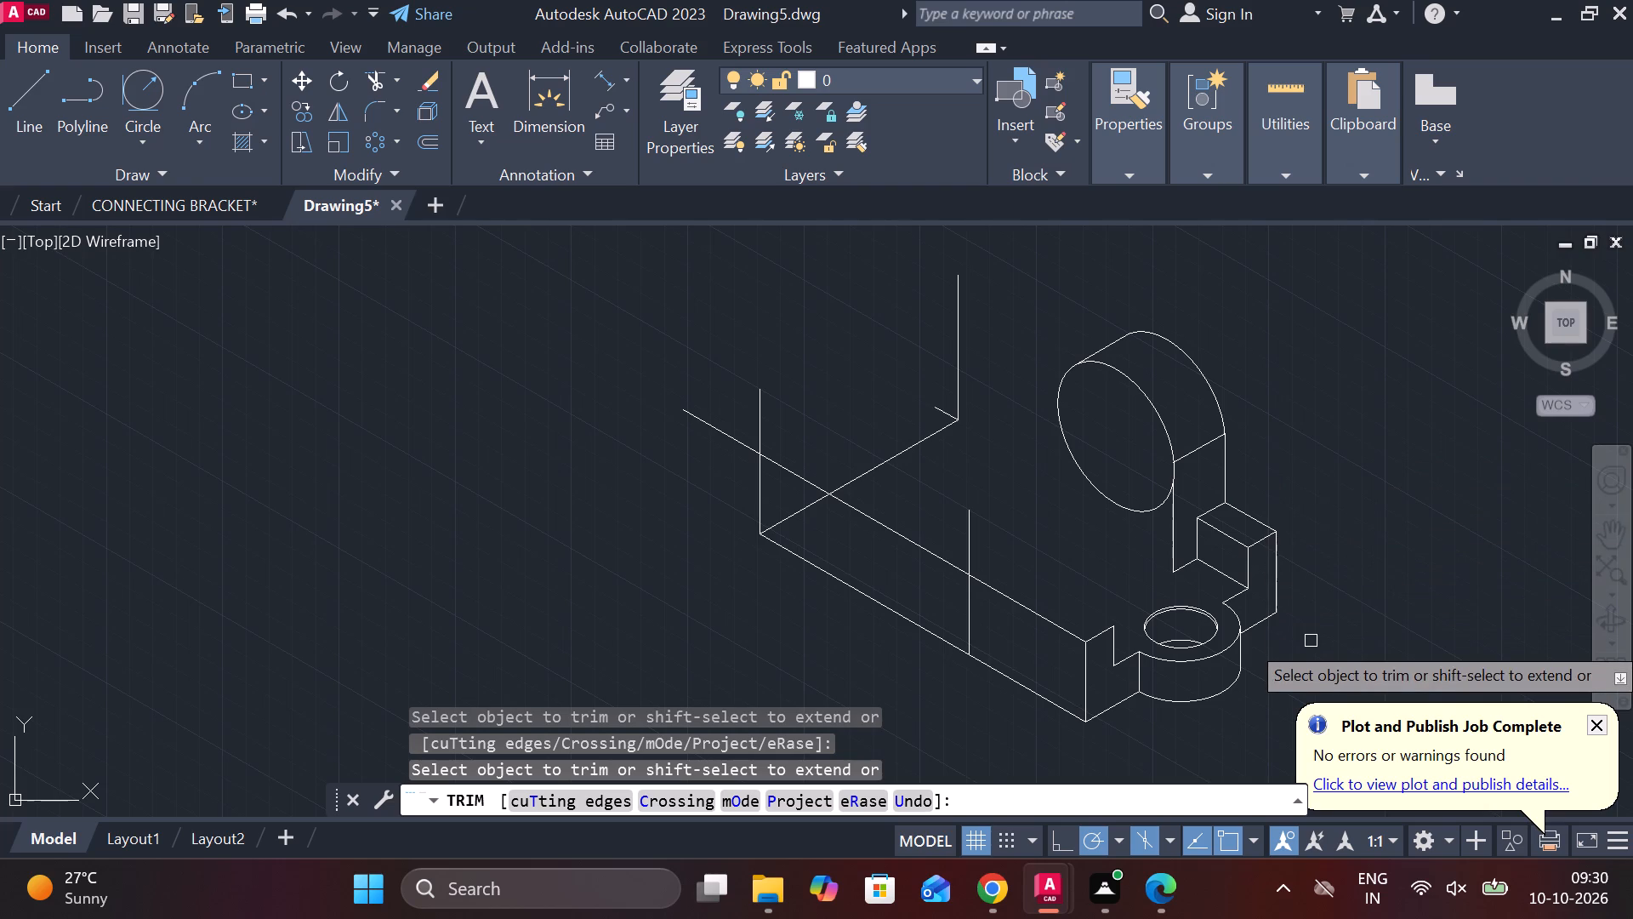
scroll(1311, 641, "up", 1)
key("Escape")
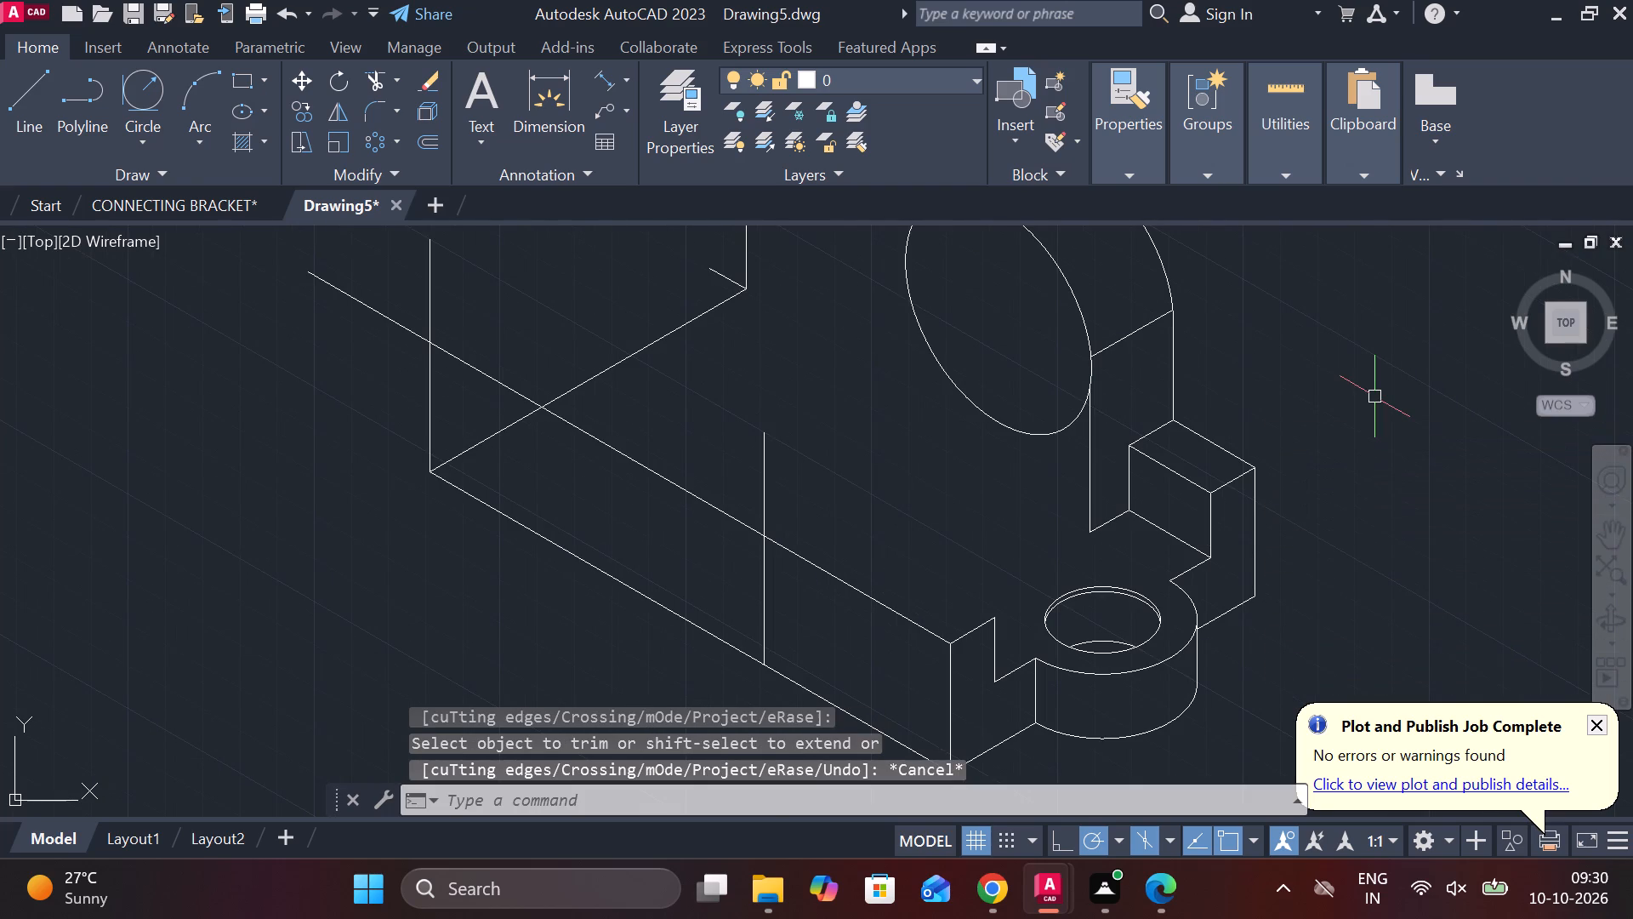
Draw a line about 139 long at 150° from the foot of the upright's front vertical, parallel to the base's long edge.
key("l")
key("Return")
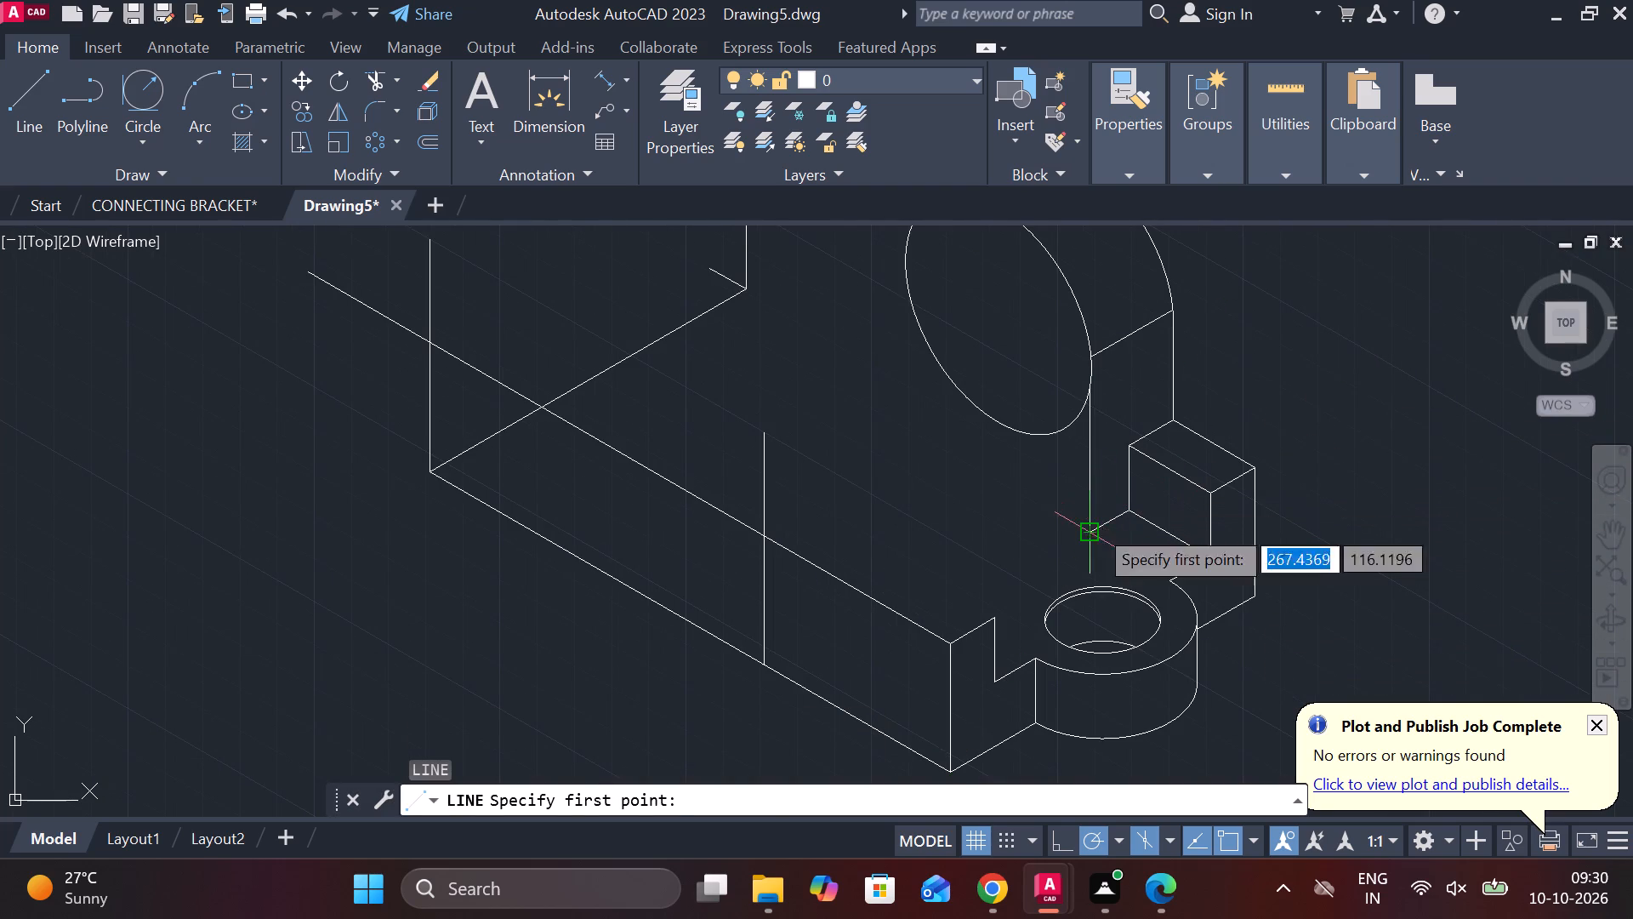
left_click(1095, 525)
middle_click_drag(633, 248, 765, 337)
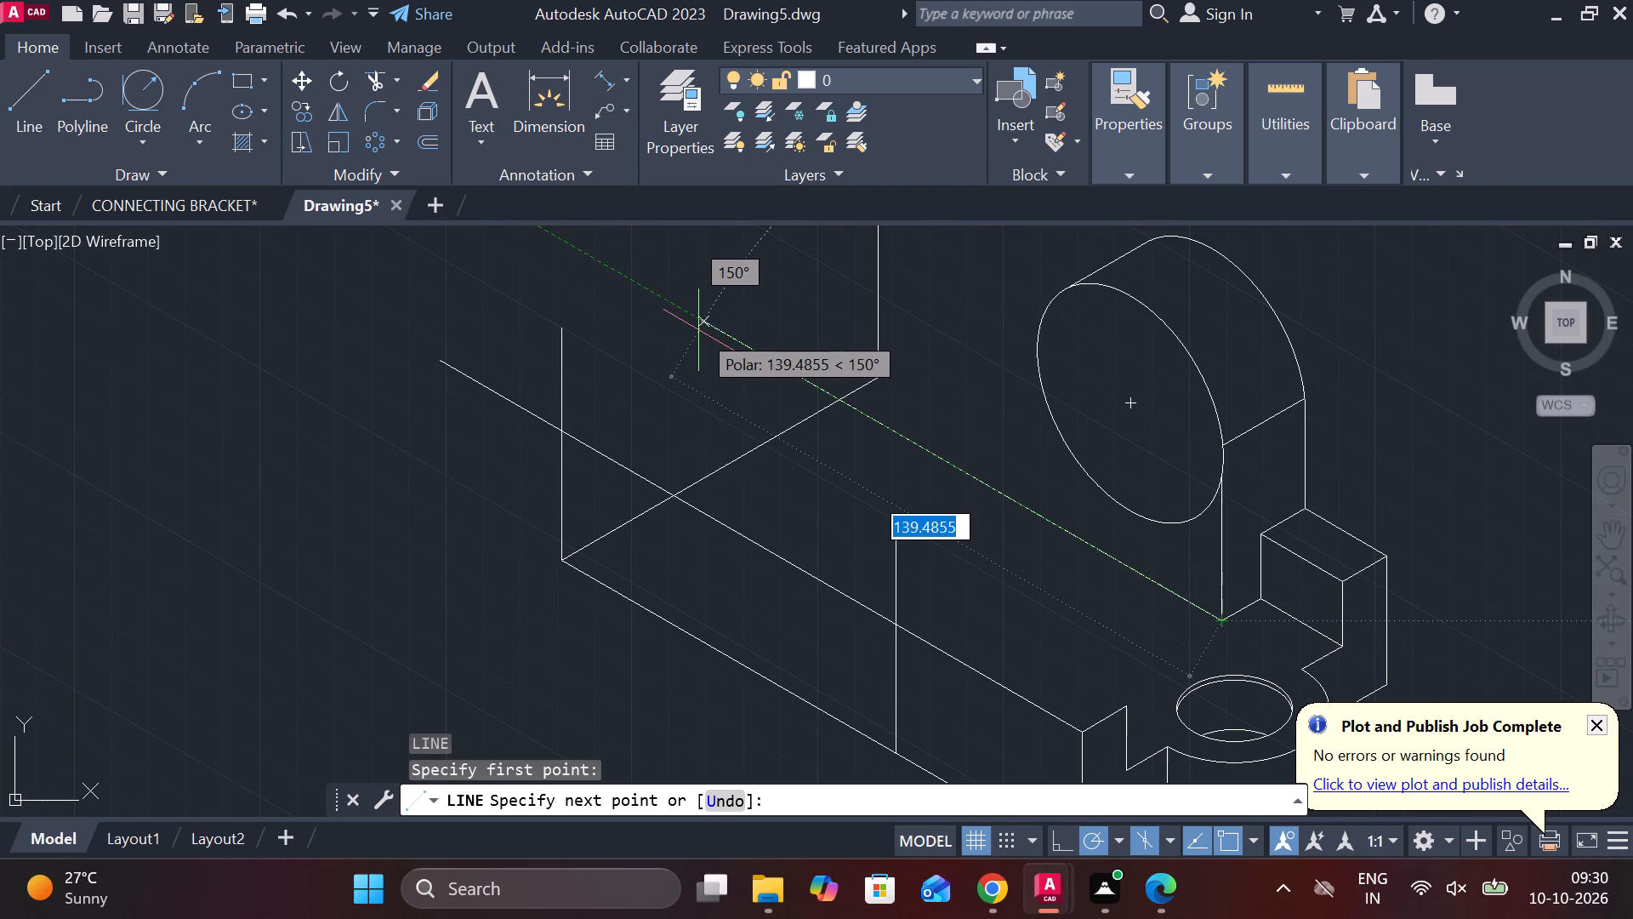
left_click(698, 330)
key("Escape")
scroll(866, 322, "down", 2)
scroll(866, 322, "up", 1)
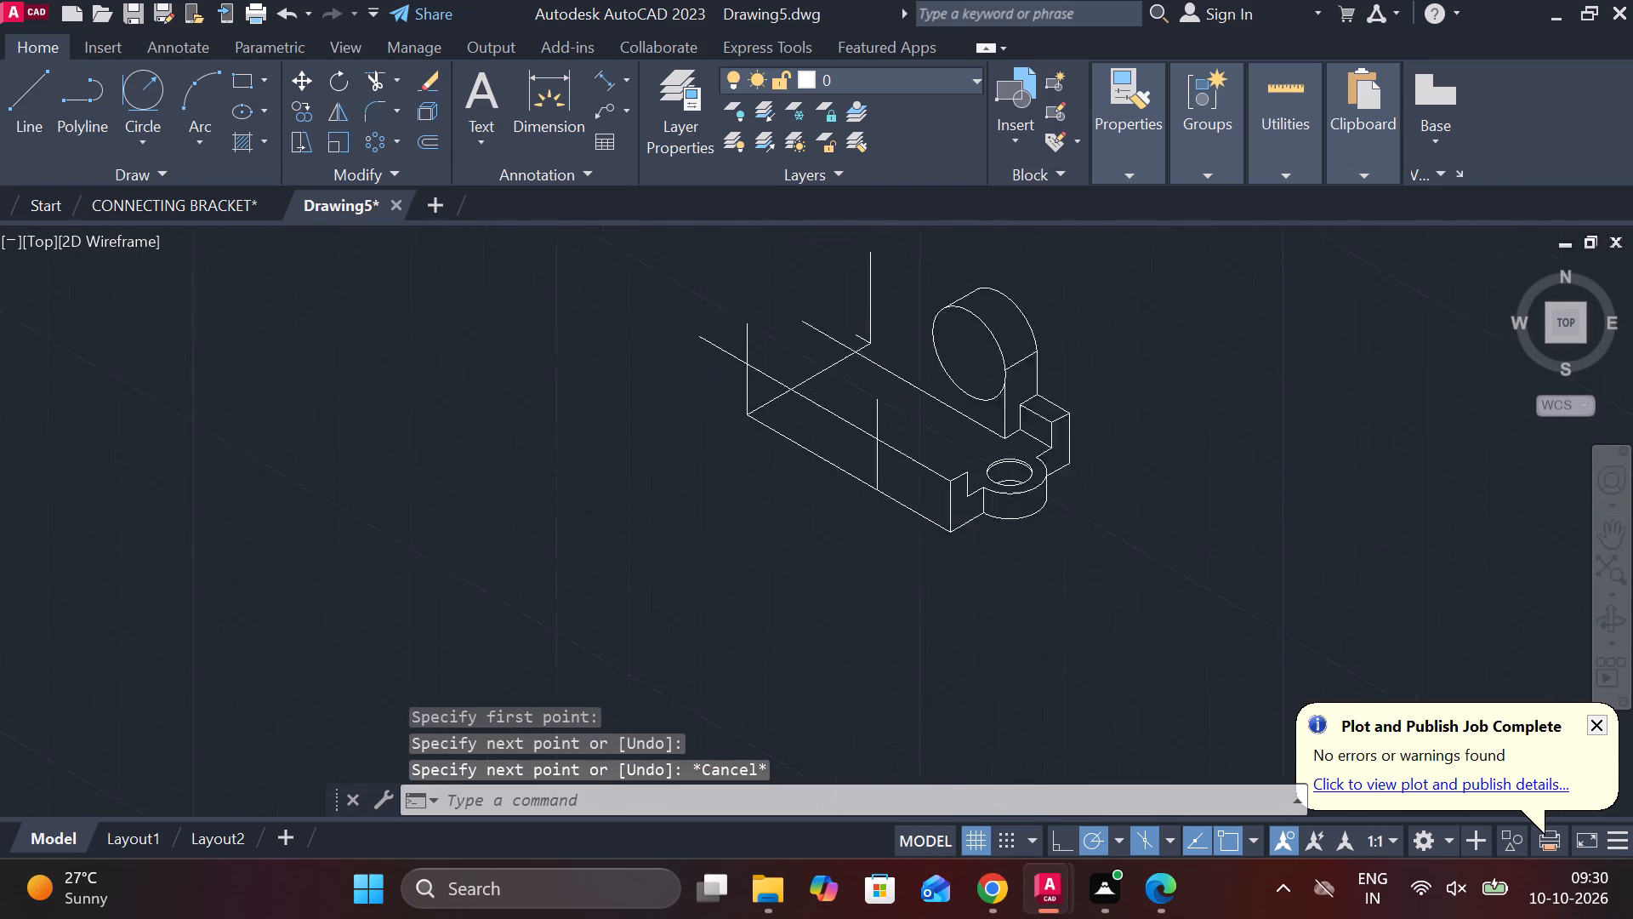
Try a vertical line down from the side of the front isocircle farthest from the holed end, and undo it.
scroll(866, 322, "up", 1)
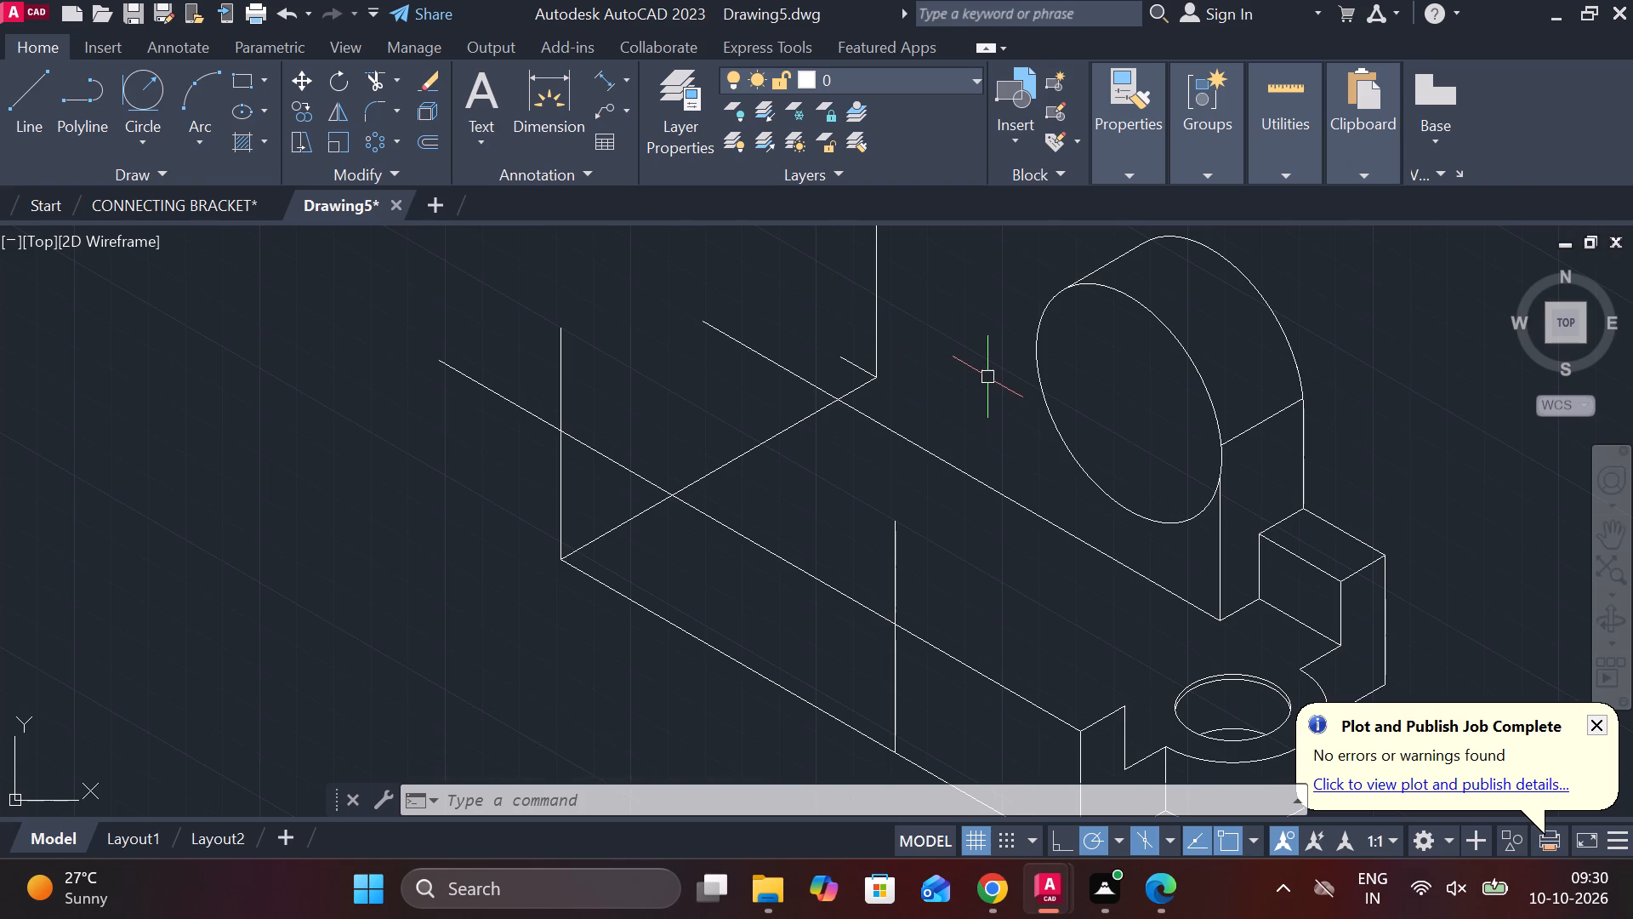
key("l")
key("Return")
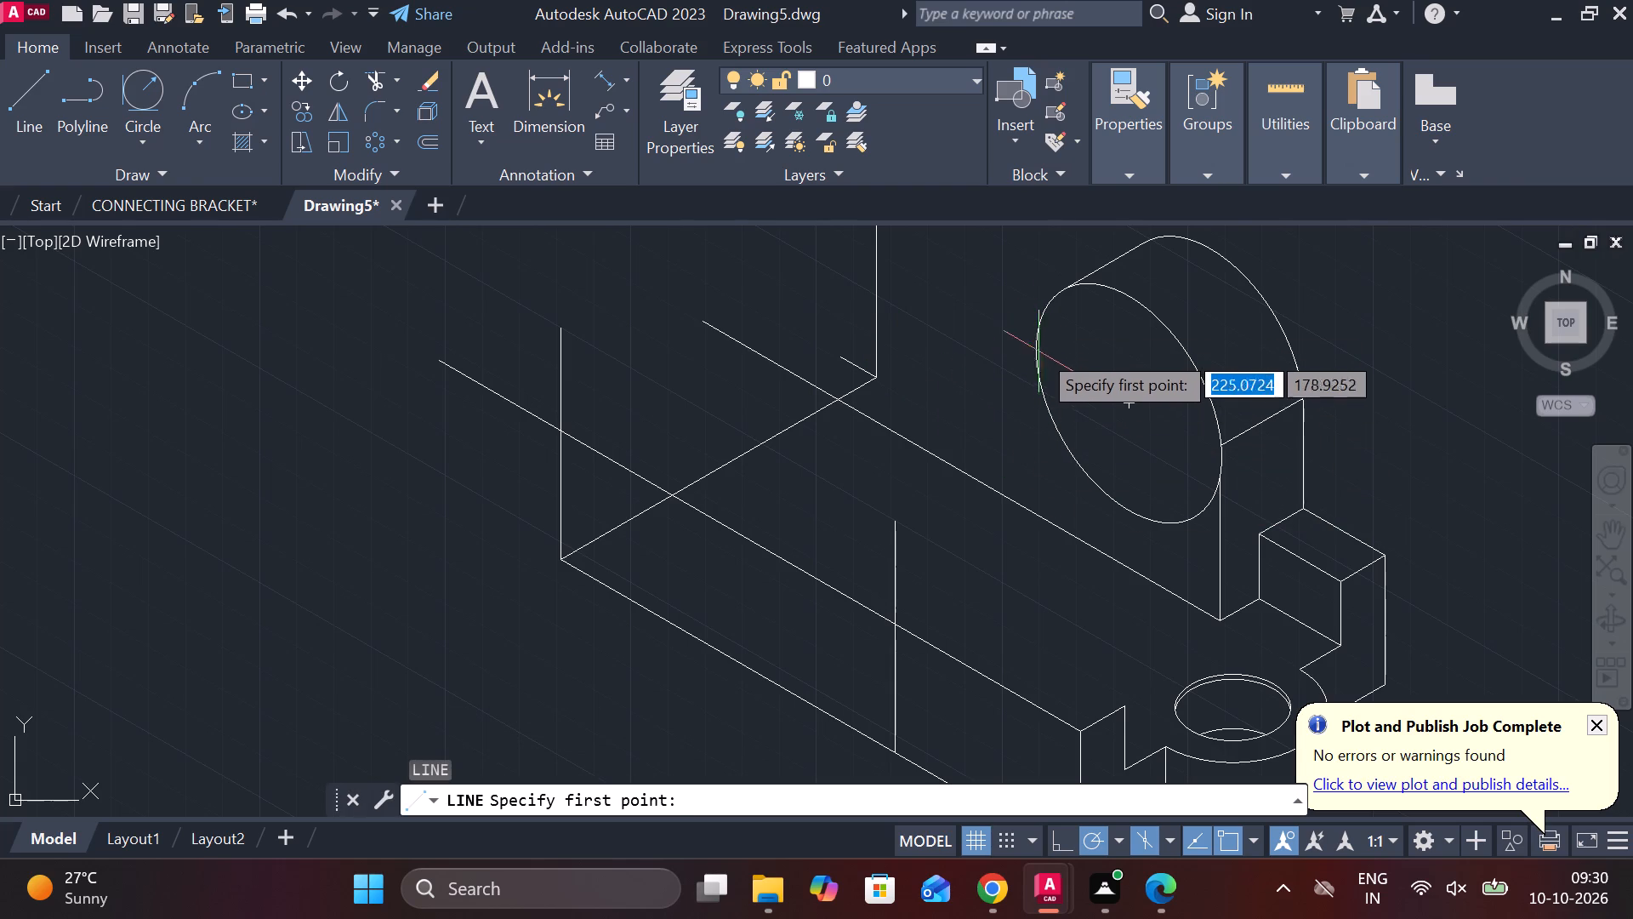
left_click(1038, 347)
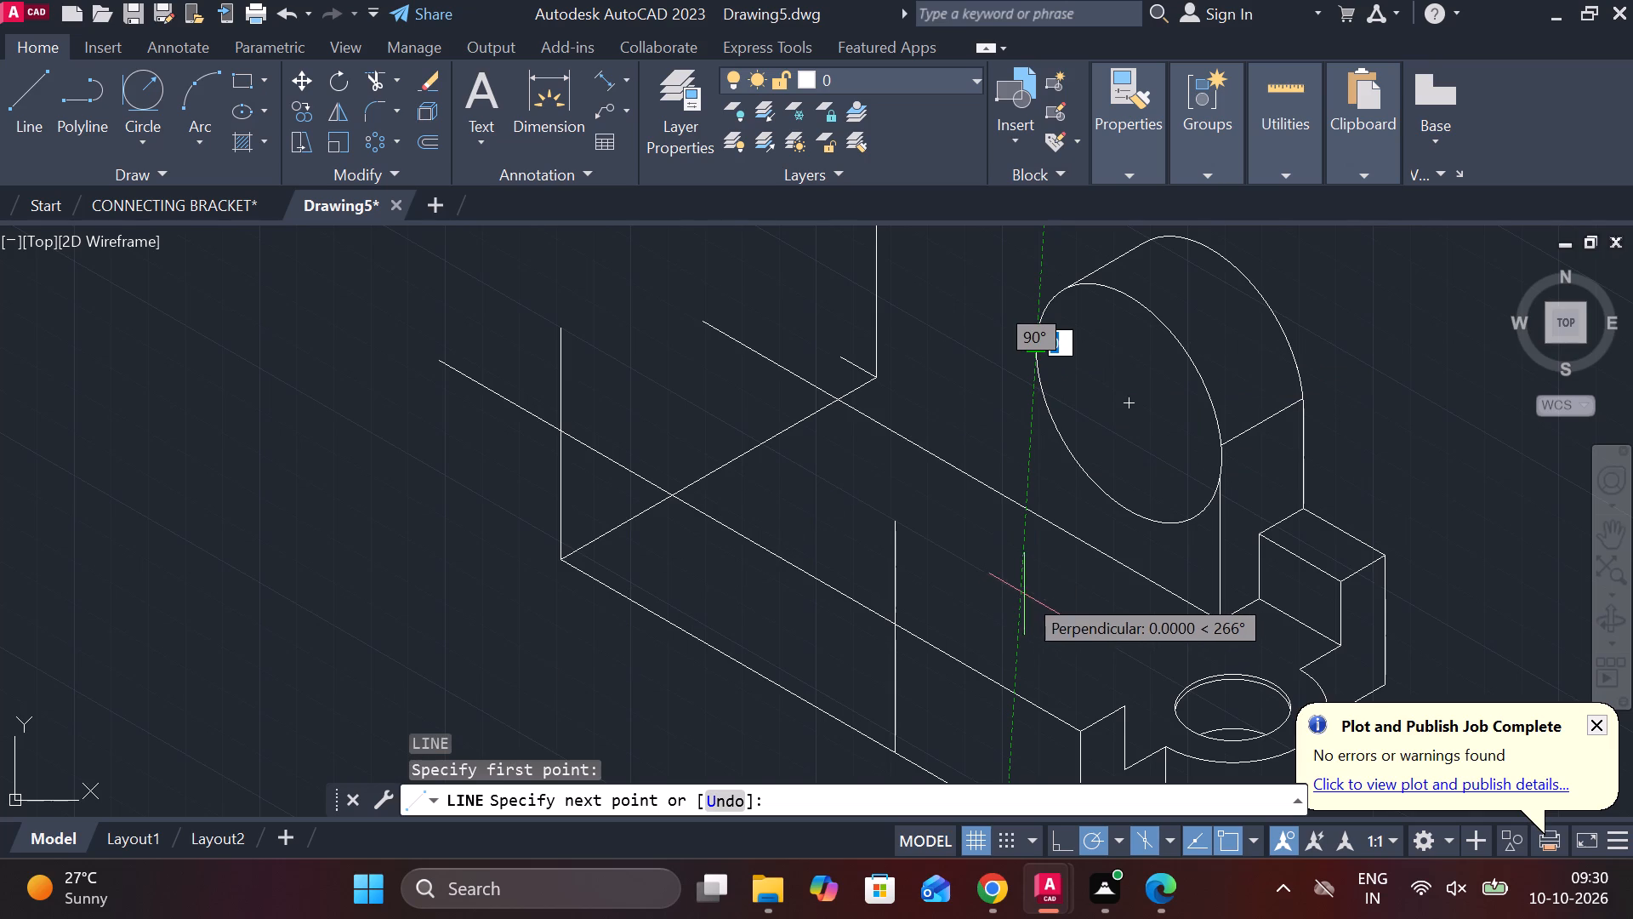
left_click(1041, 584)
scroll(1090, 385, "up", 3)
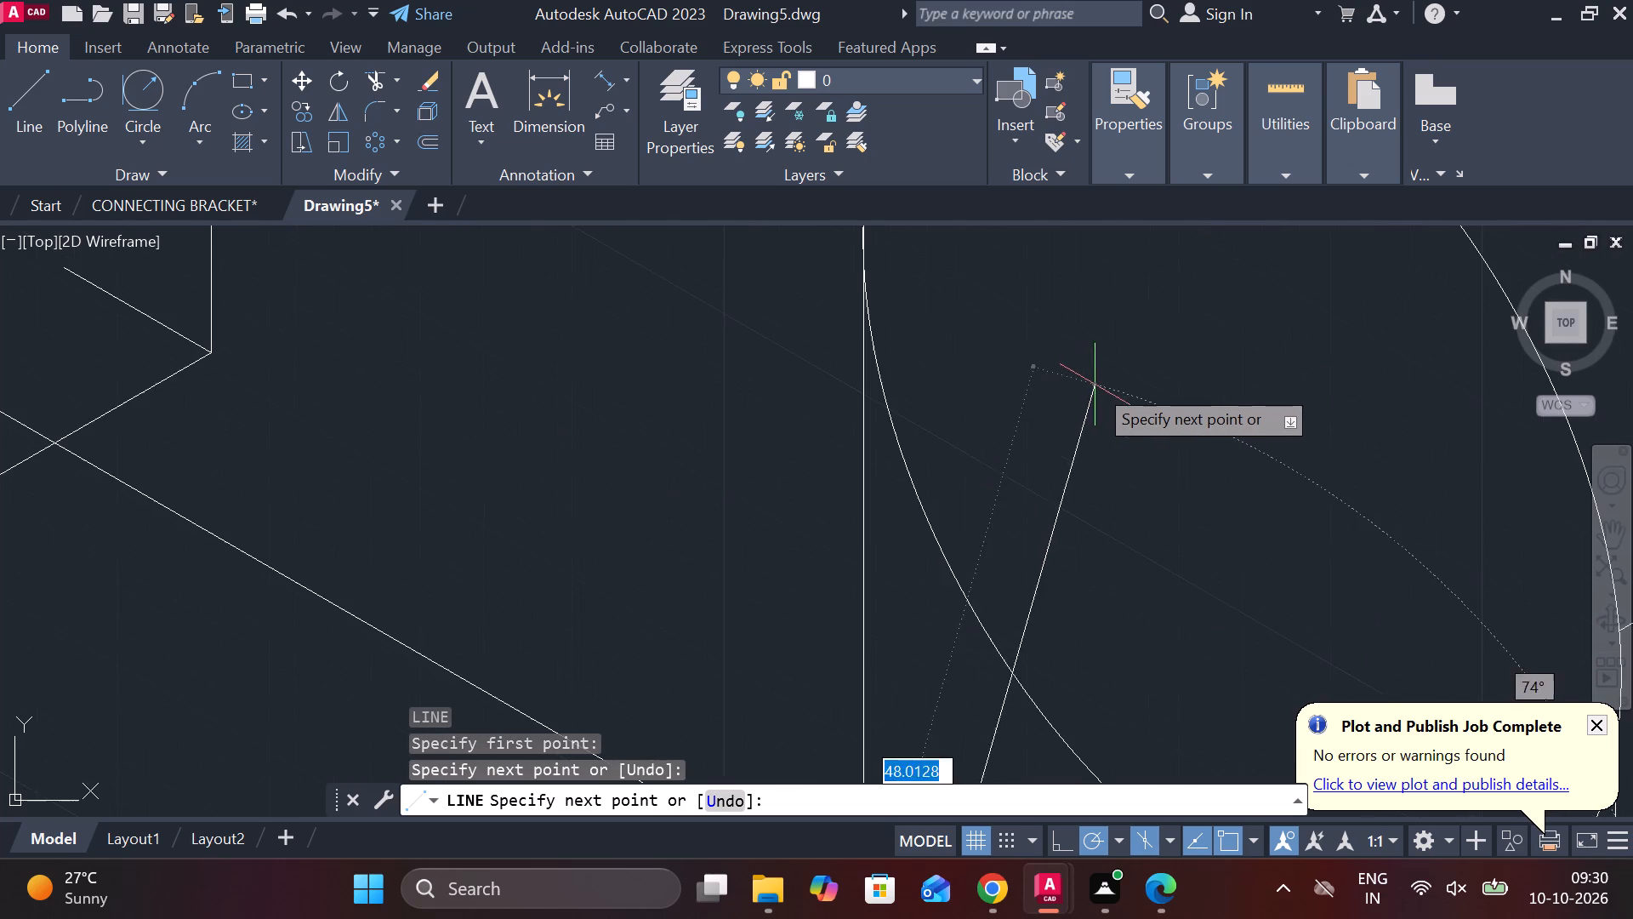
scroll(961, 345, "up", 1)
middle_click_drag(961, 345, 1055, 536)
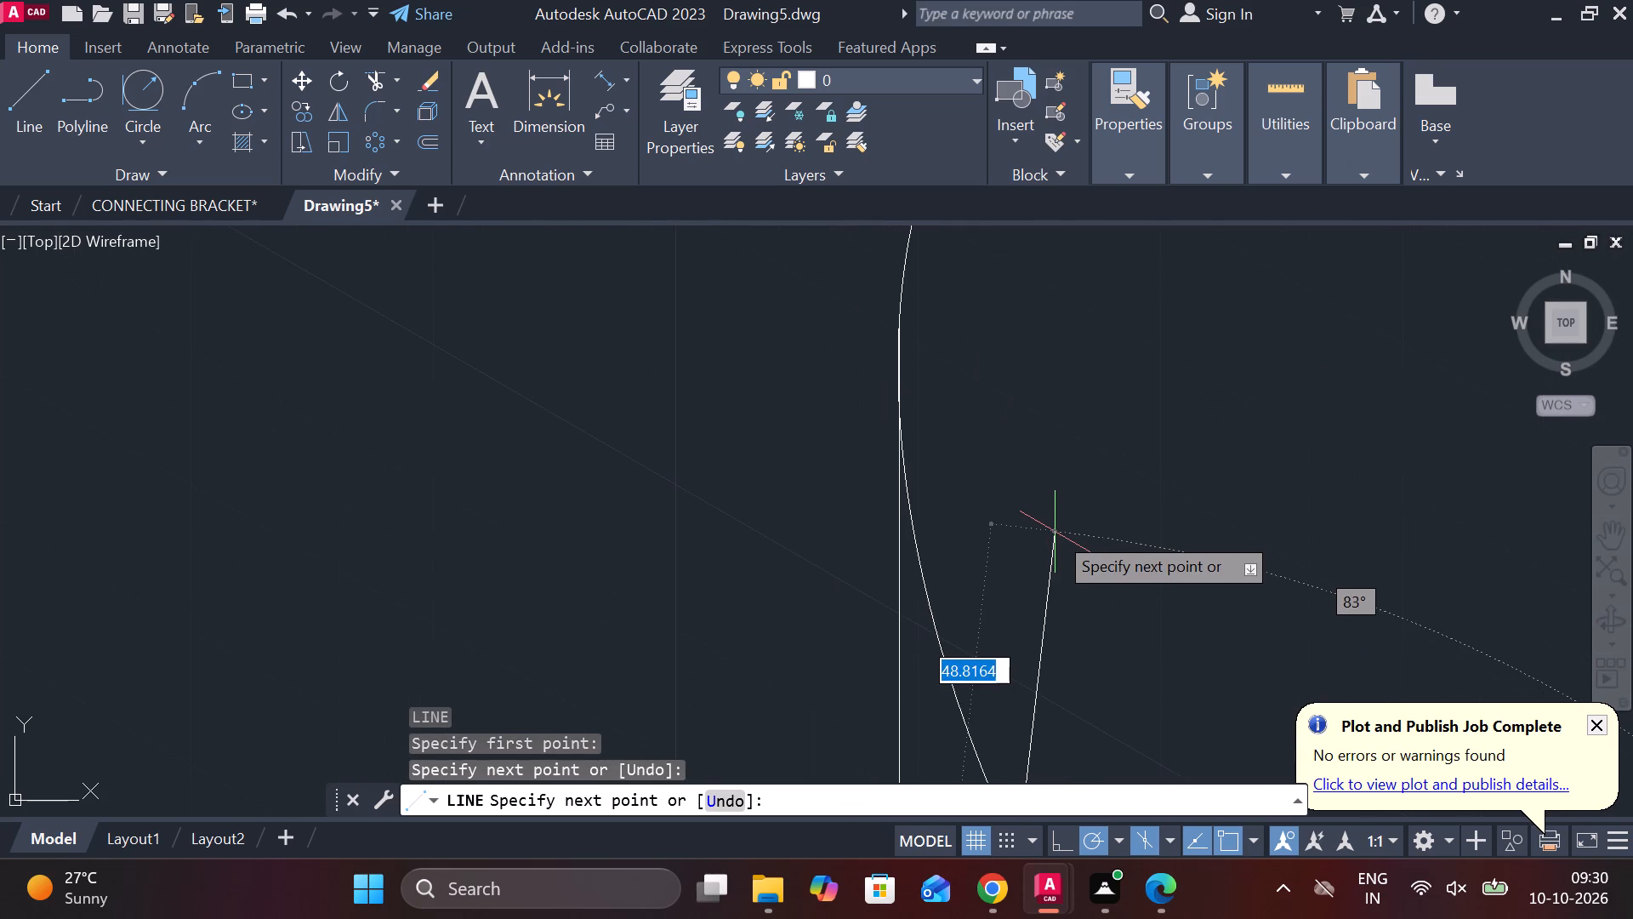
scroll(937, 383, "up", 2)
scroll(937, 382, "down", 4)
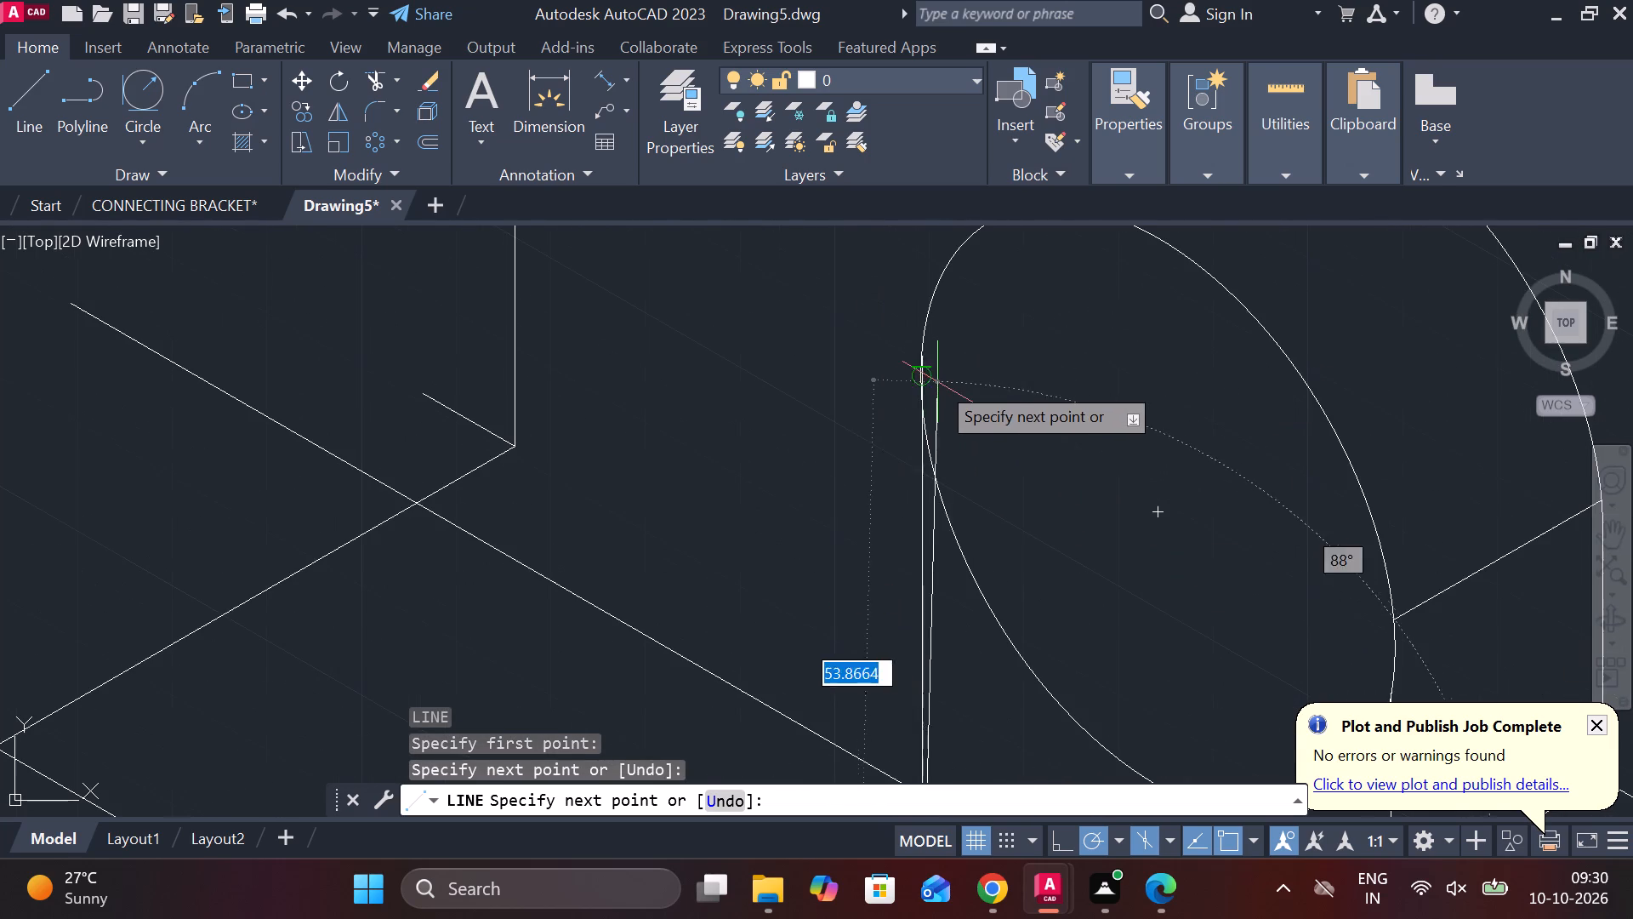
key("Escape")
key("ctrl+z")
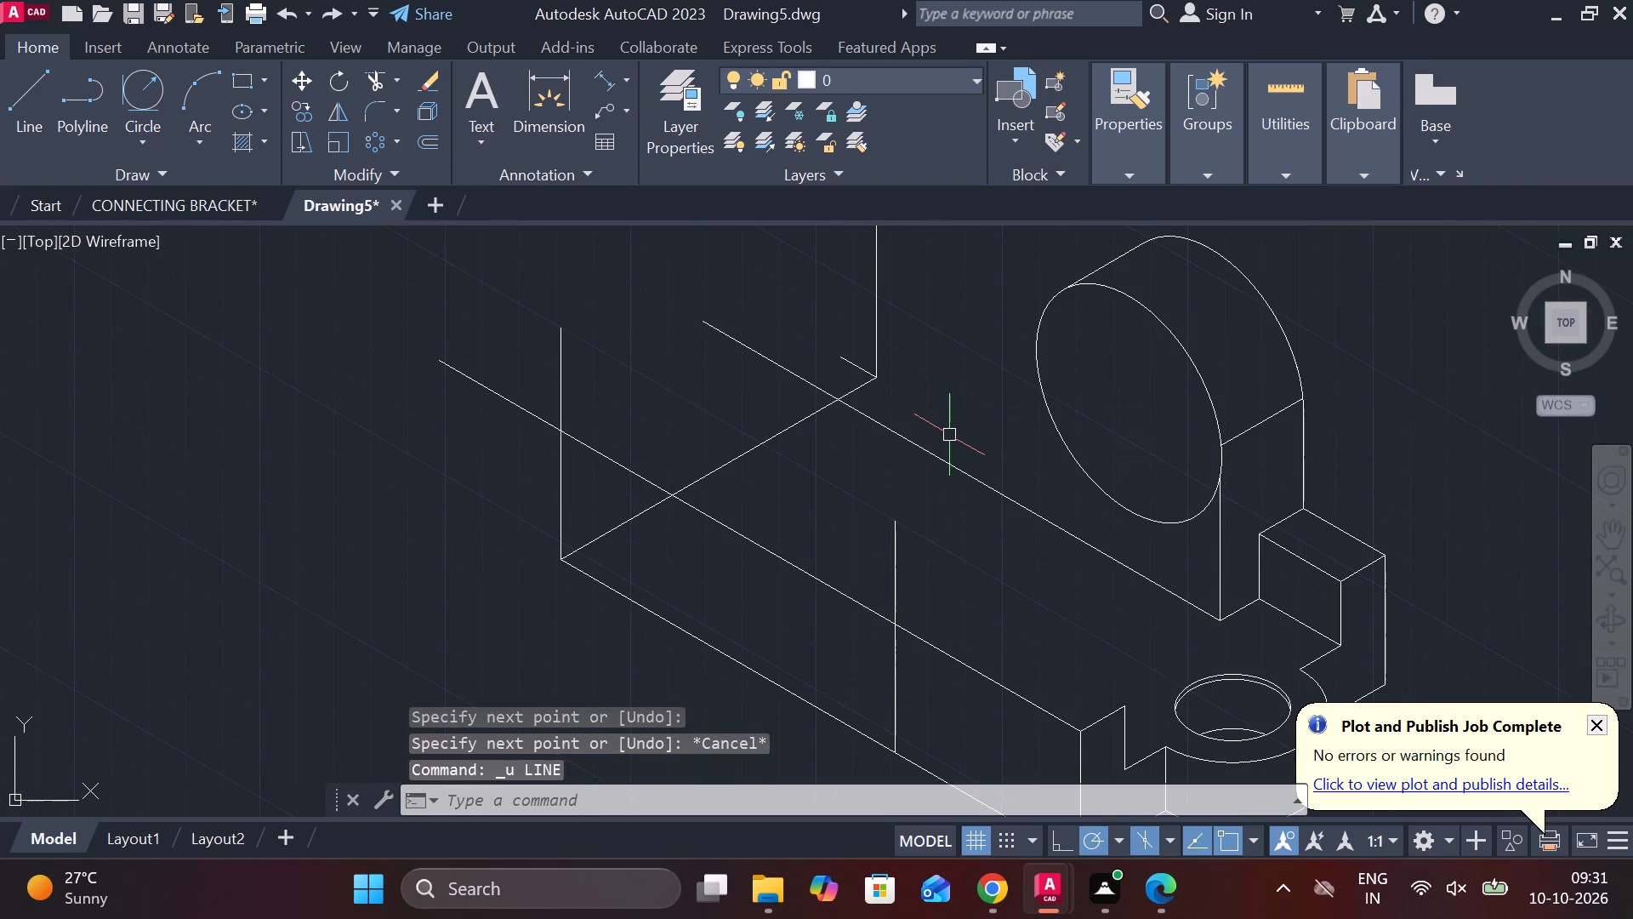
Draw a vertical line about 48 long down from the front isocircle's far side, past the 150° line at the upright's foot.
key("l")
key("Return")
scroll(1011, 329, "up", 2)
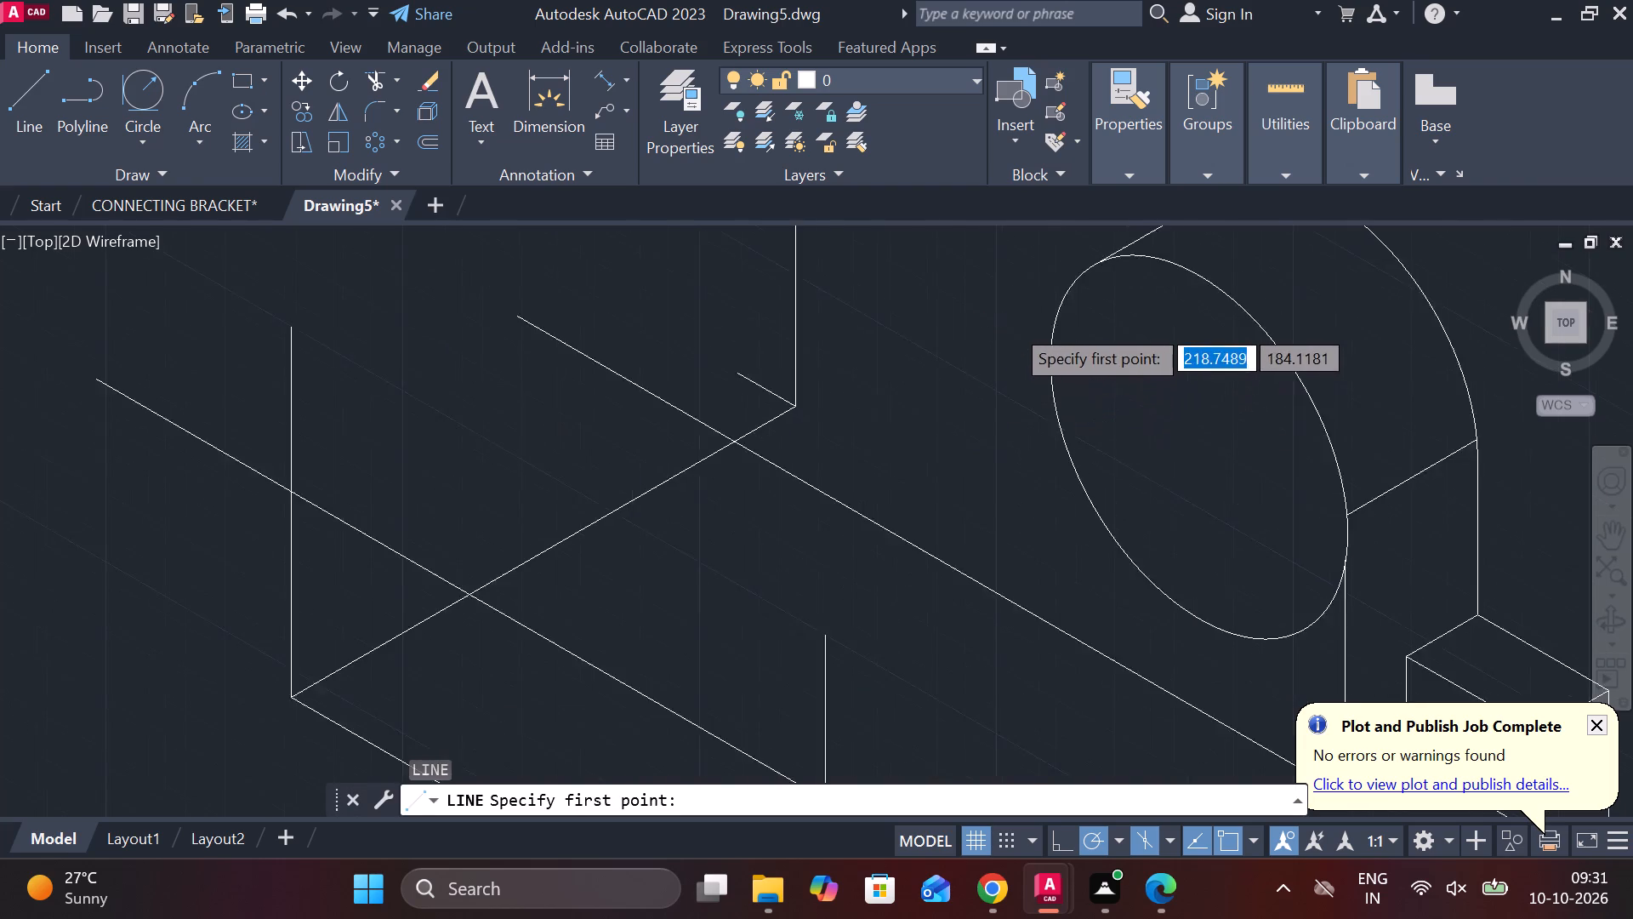
left_click(1068, 381)
middle_click_drag(1020, 670, 1014, 670)
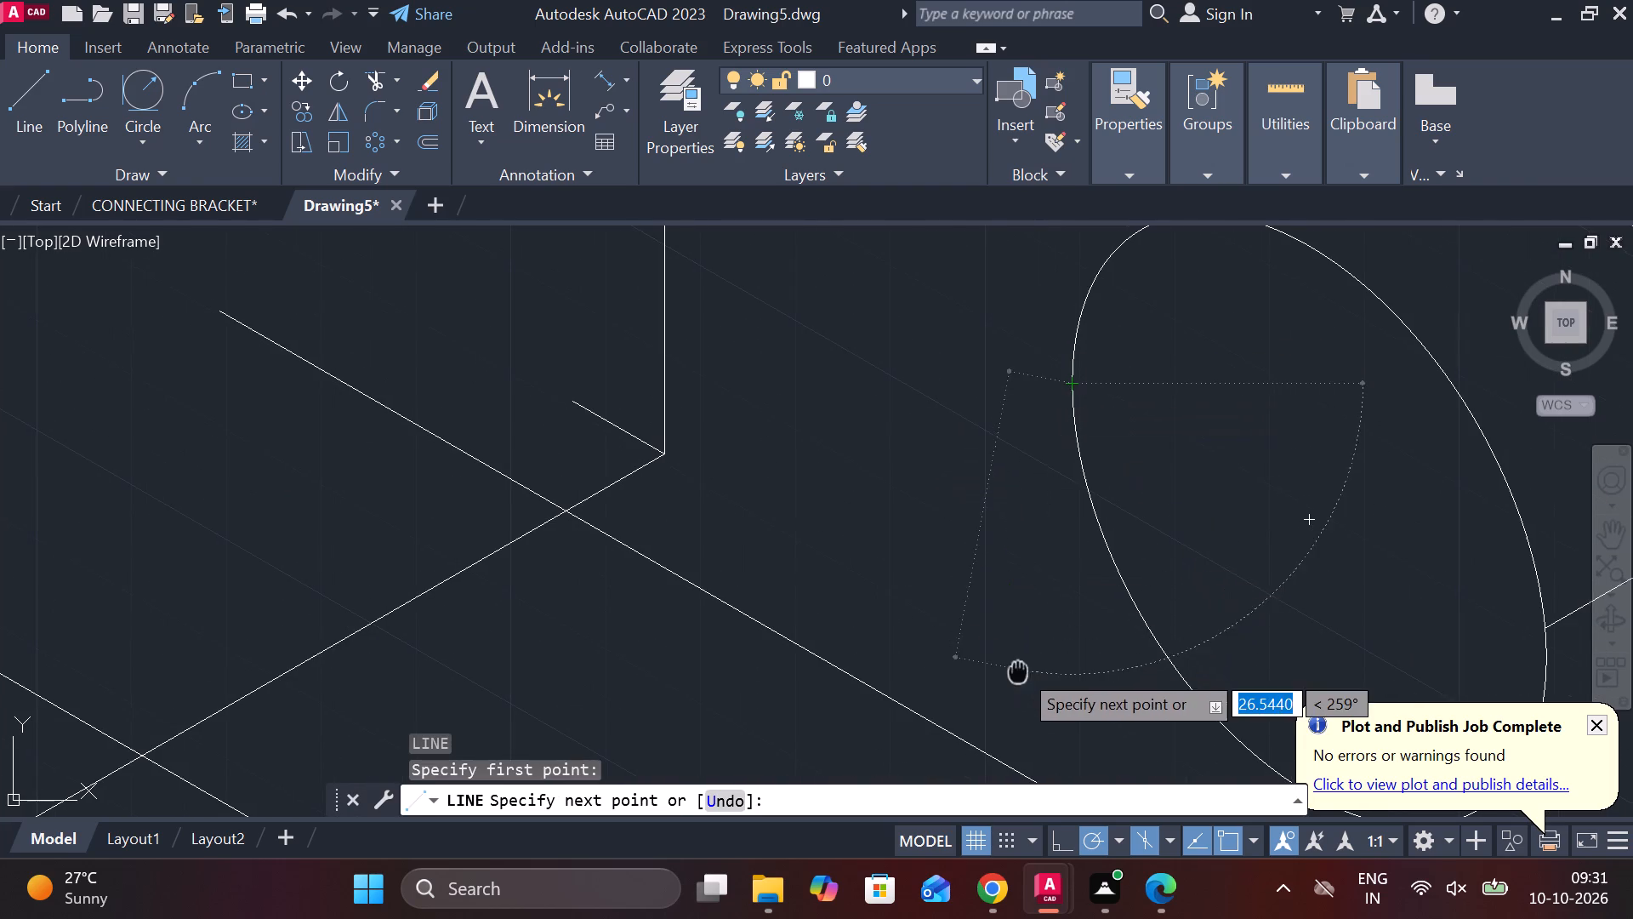
middle_click_drag(1014, 670, 1055, 374)
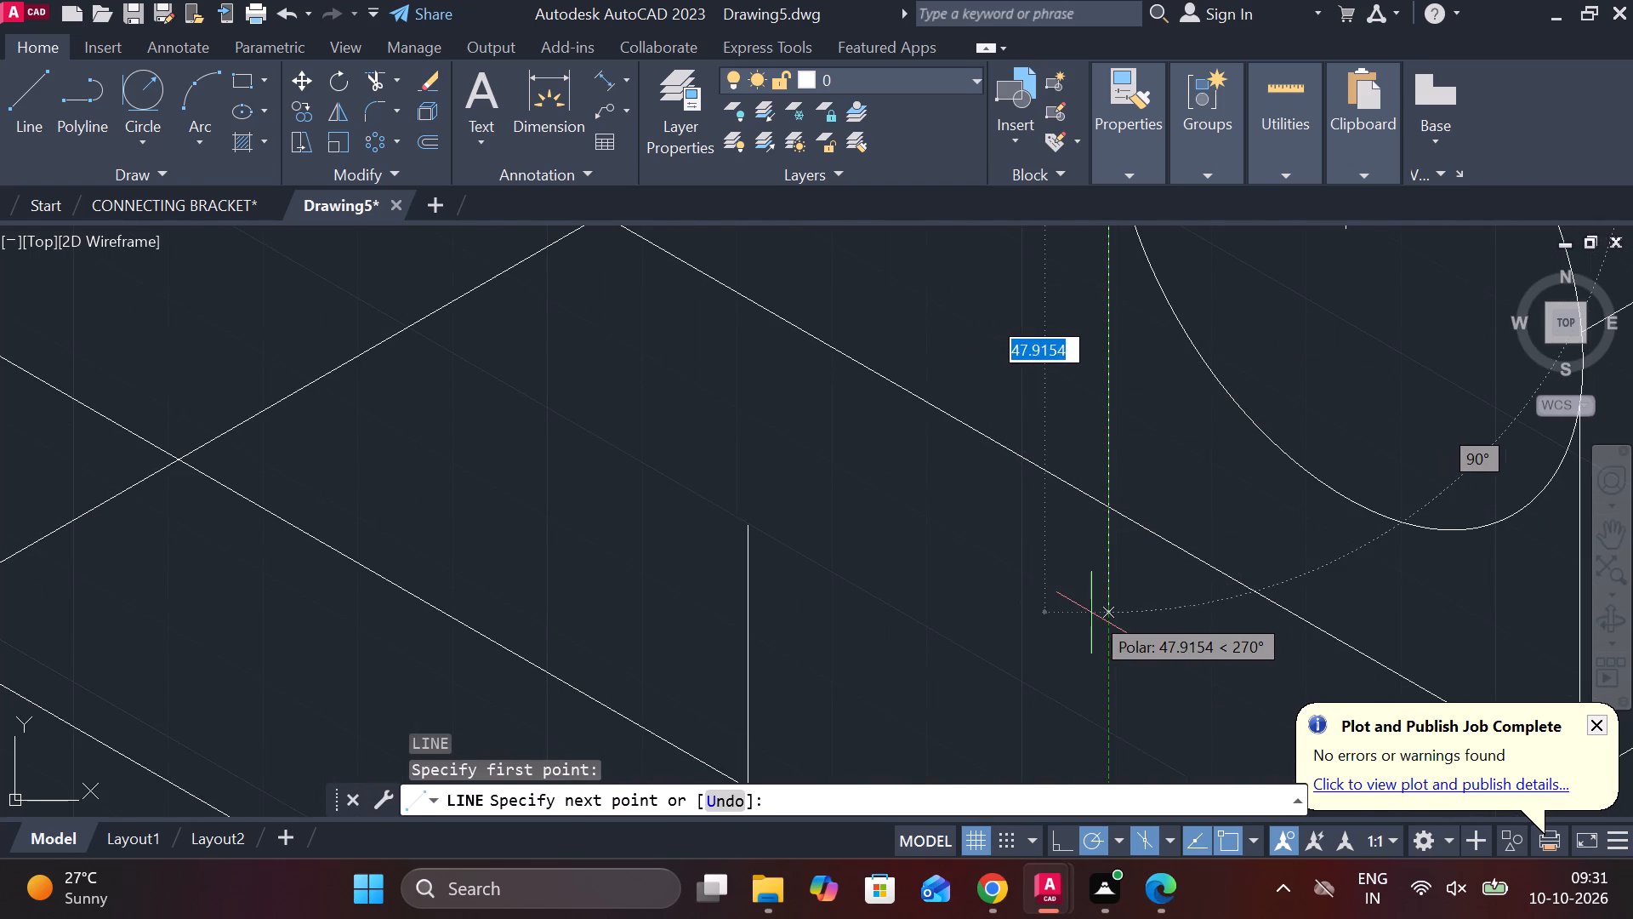
scroll(1091, 613, "down", 2)
left_click(1091, 613)
scroll(1128, 385, "up", 3)
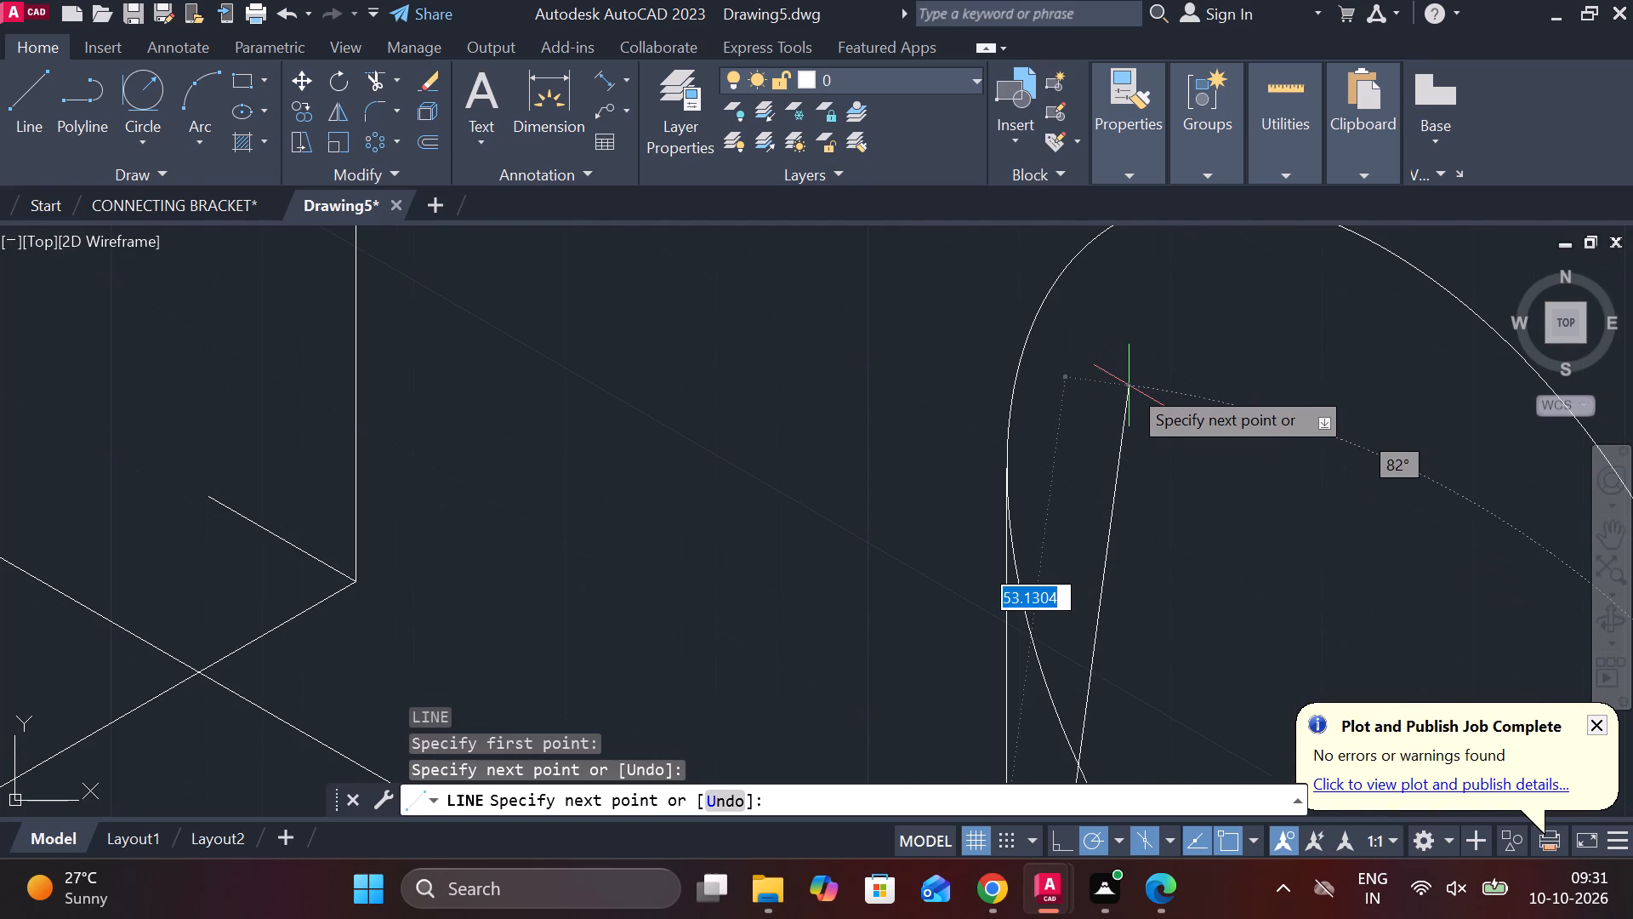
scroll(1129, 385, "down", 4)
key("Escape")
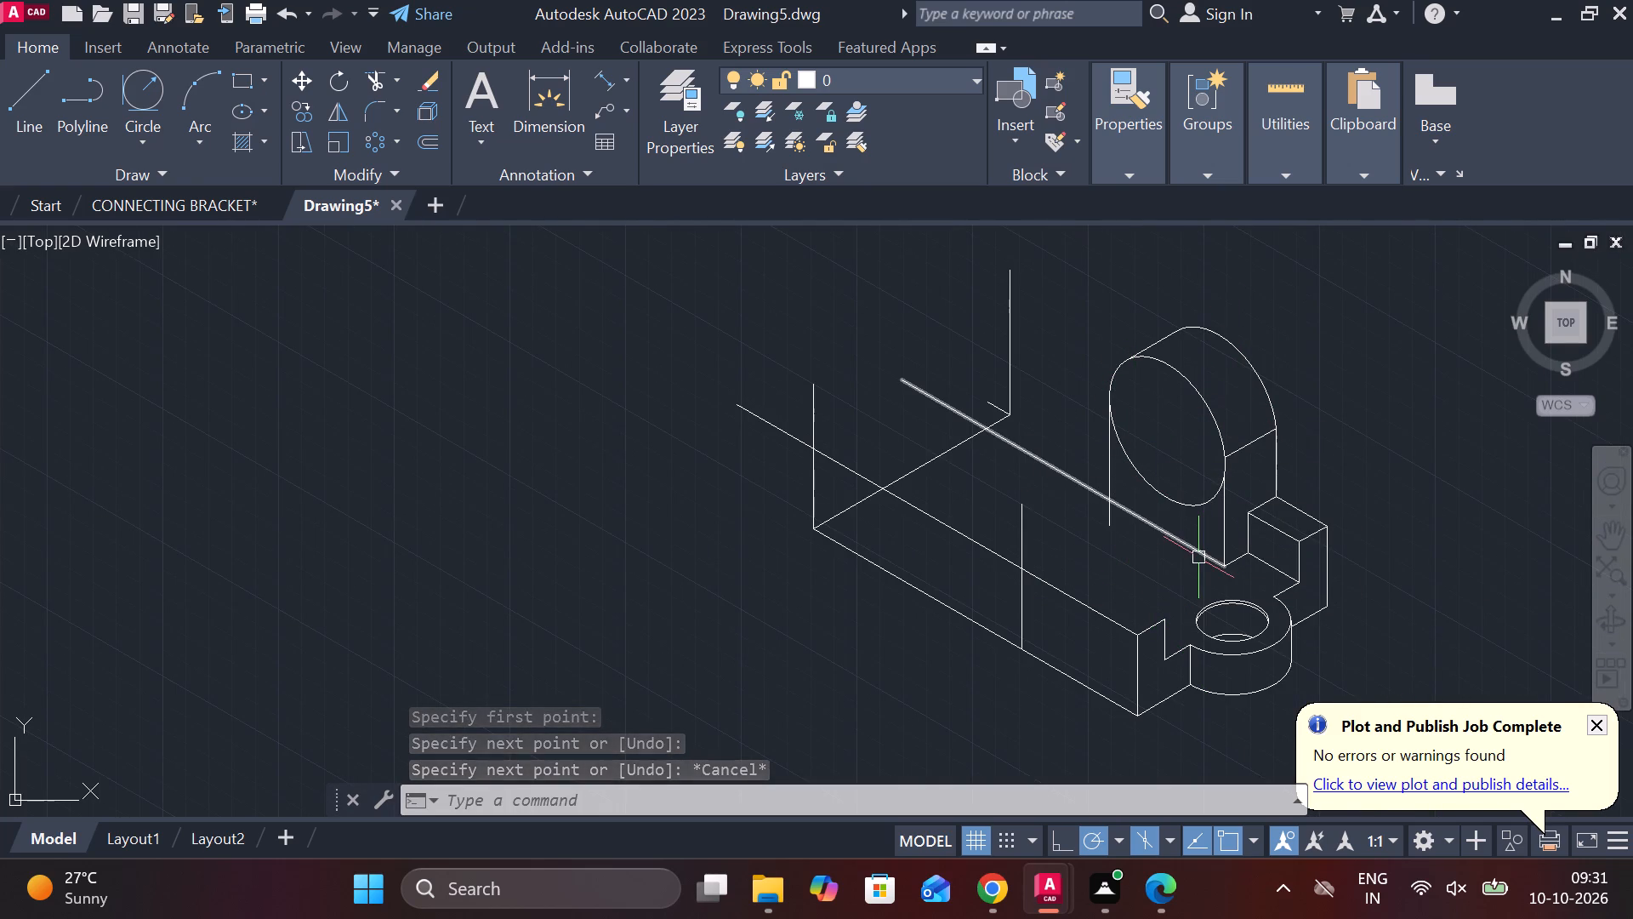
Trim the lower part of the front isocircle between the upright's two front verticals, leaving the rounded top.
type("TR")
key("space")
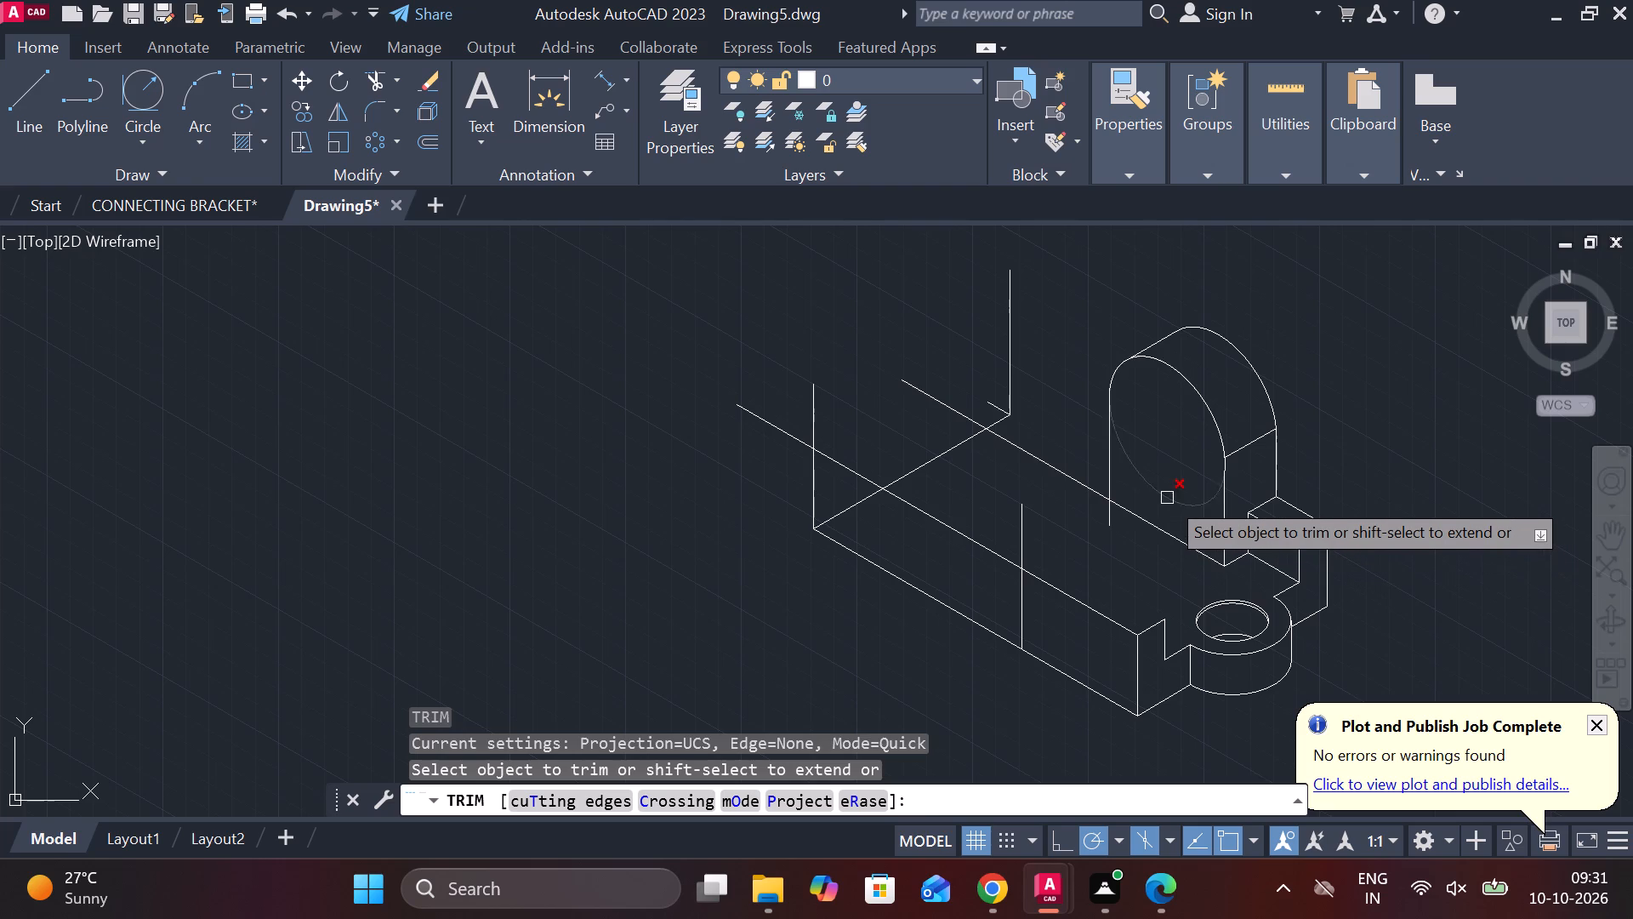
left_click(1167, 498)
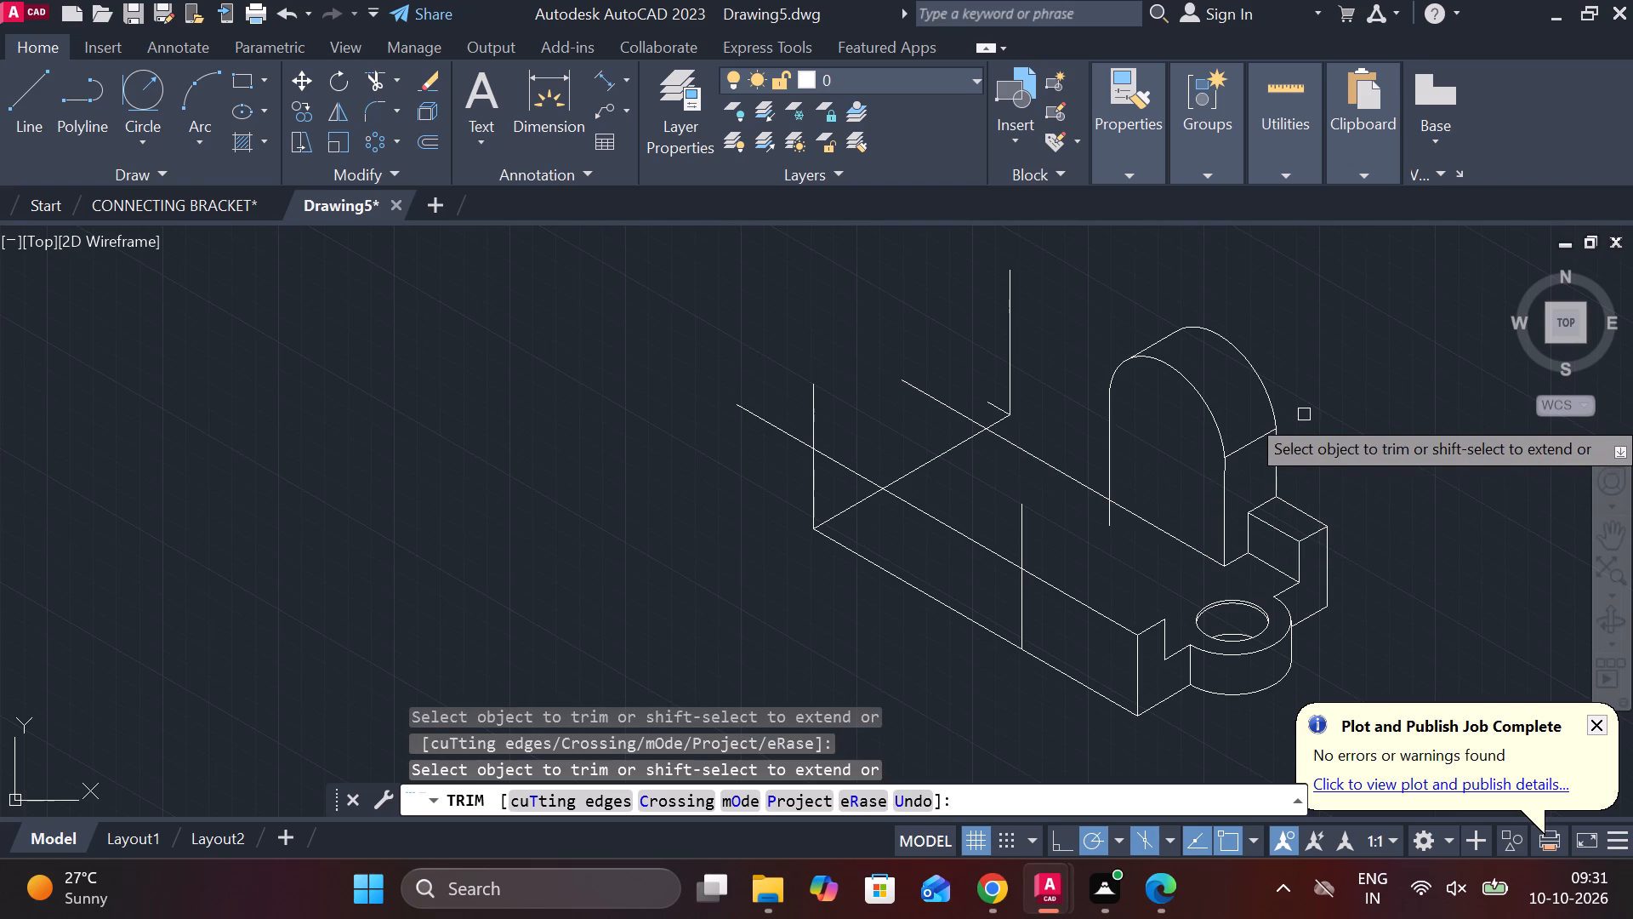
scroll(1147, 343, "up", 3)
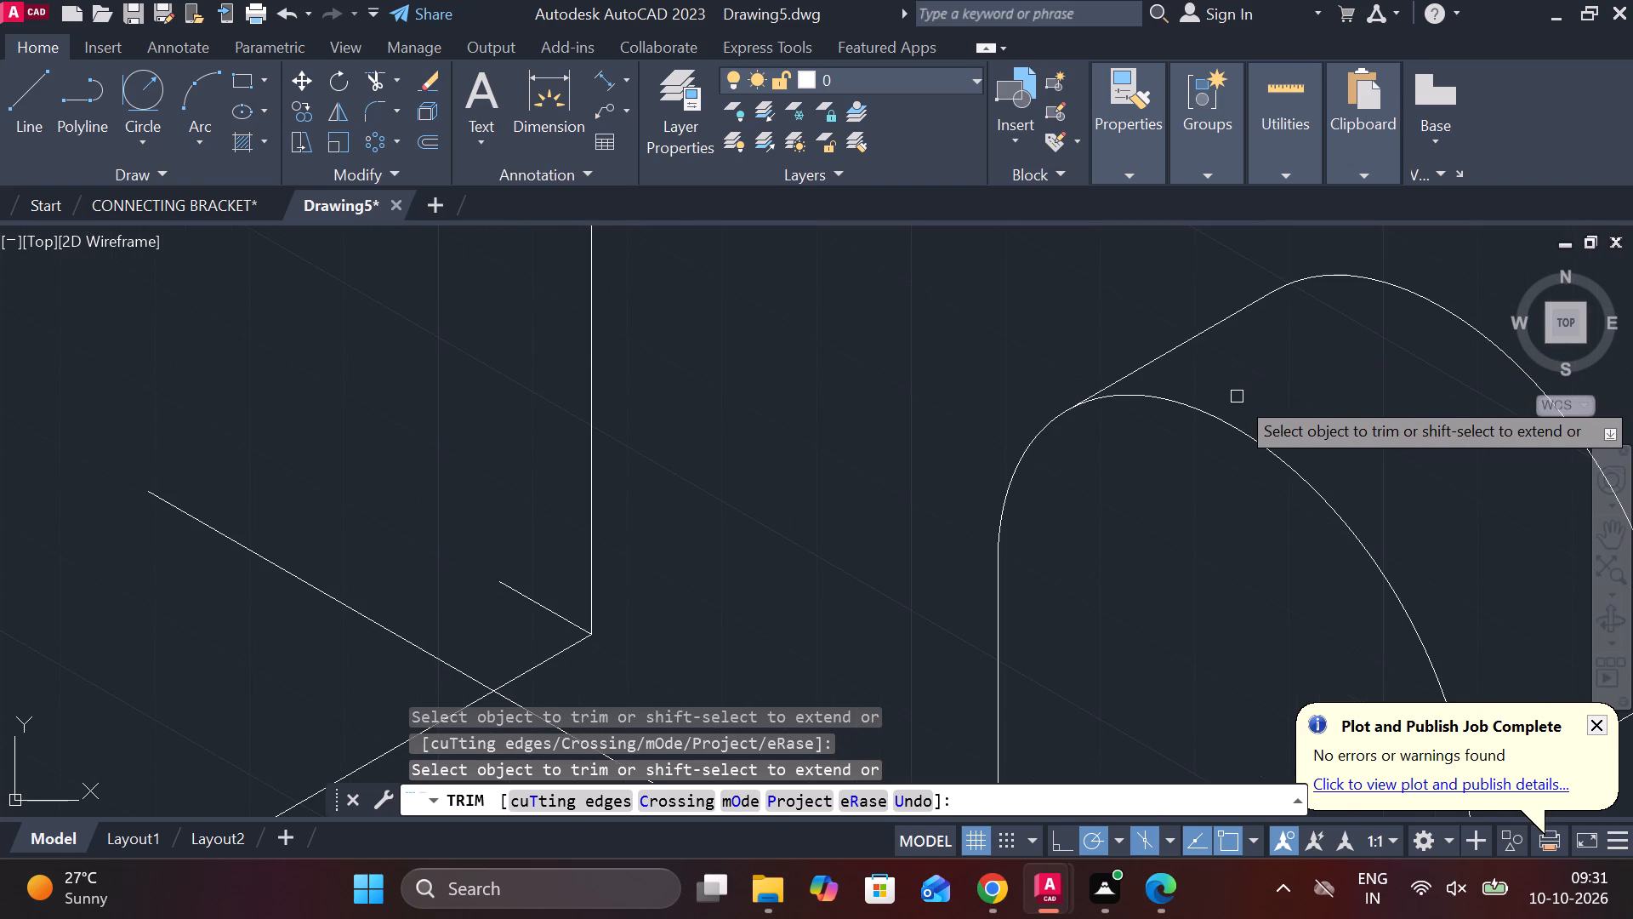
key("Escape")
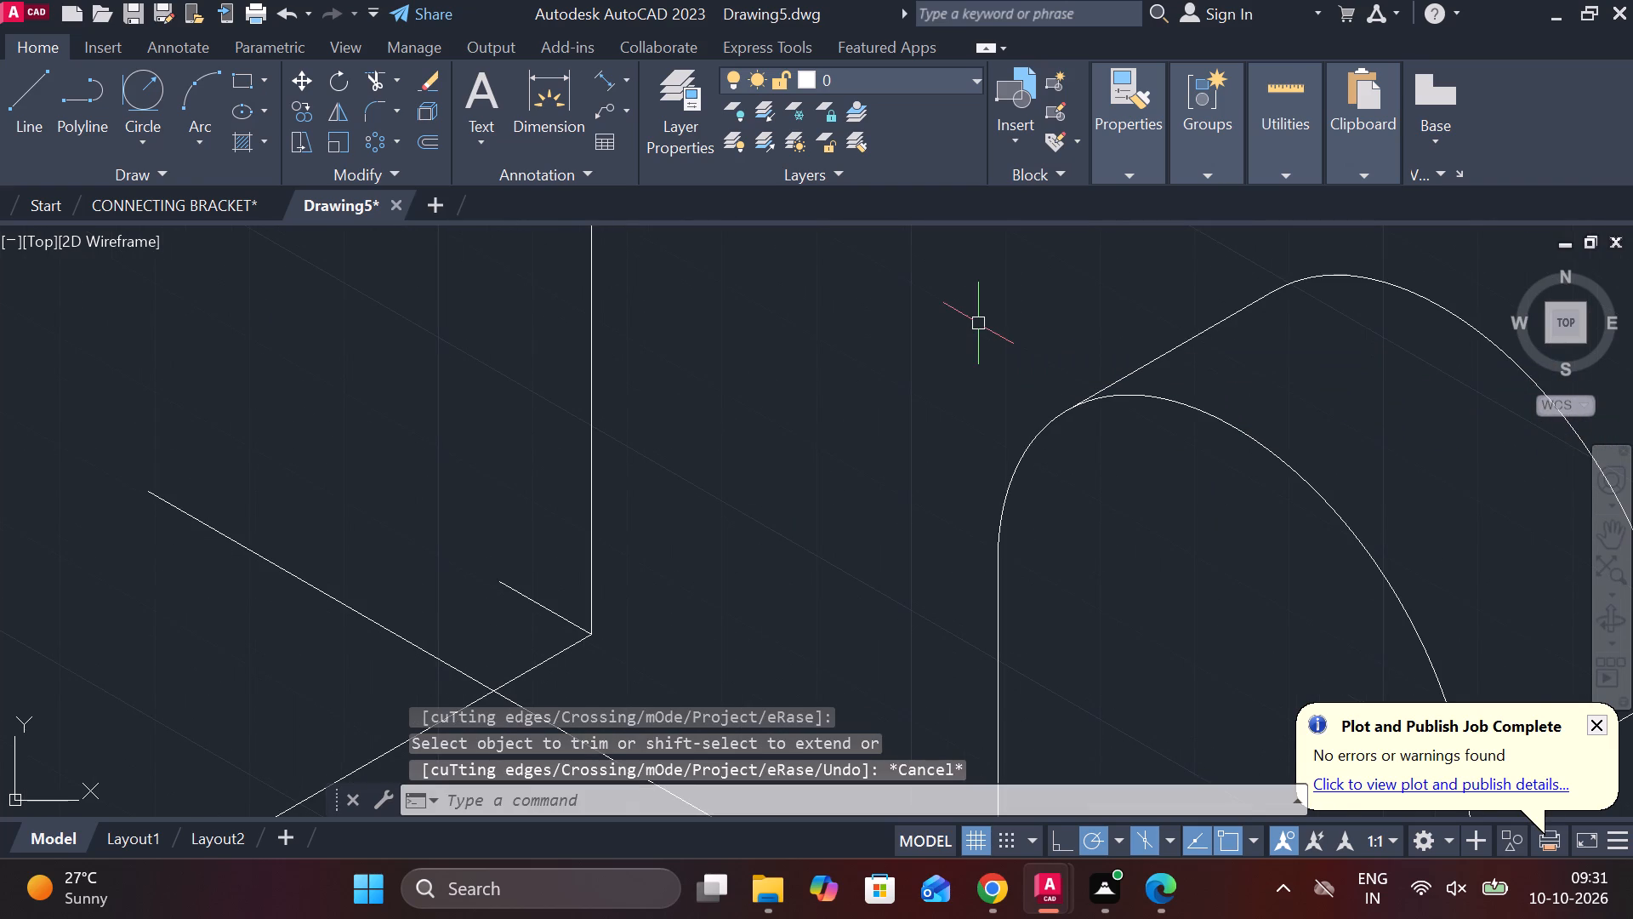
Draw a vertical line about 42 long down from where the 30° thickness line meets the front arc, past the upright's foot.
scroll(1198, 430, "down", 3)
middle_click_drag(1222, 606, 1127, 509)
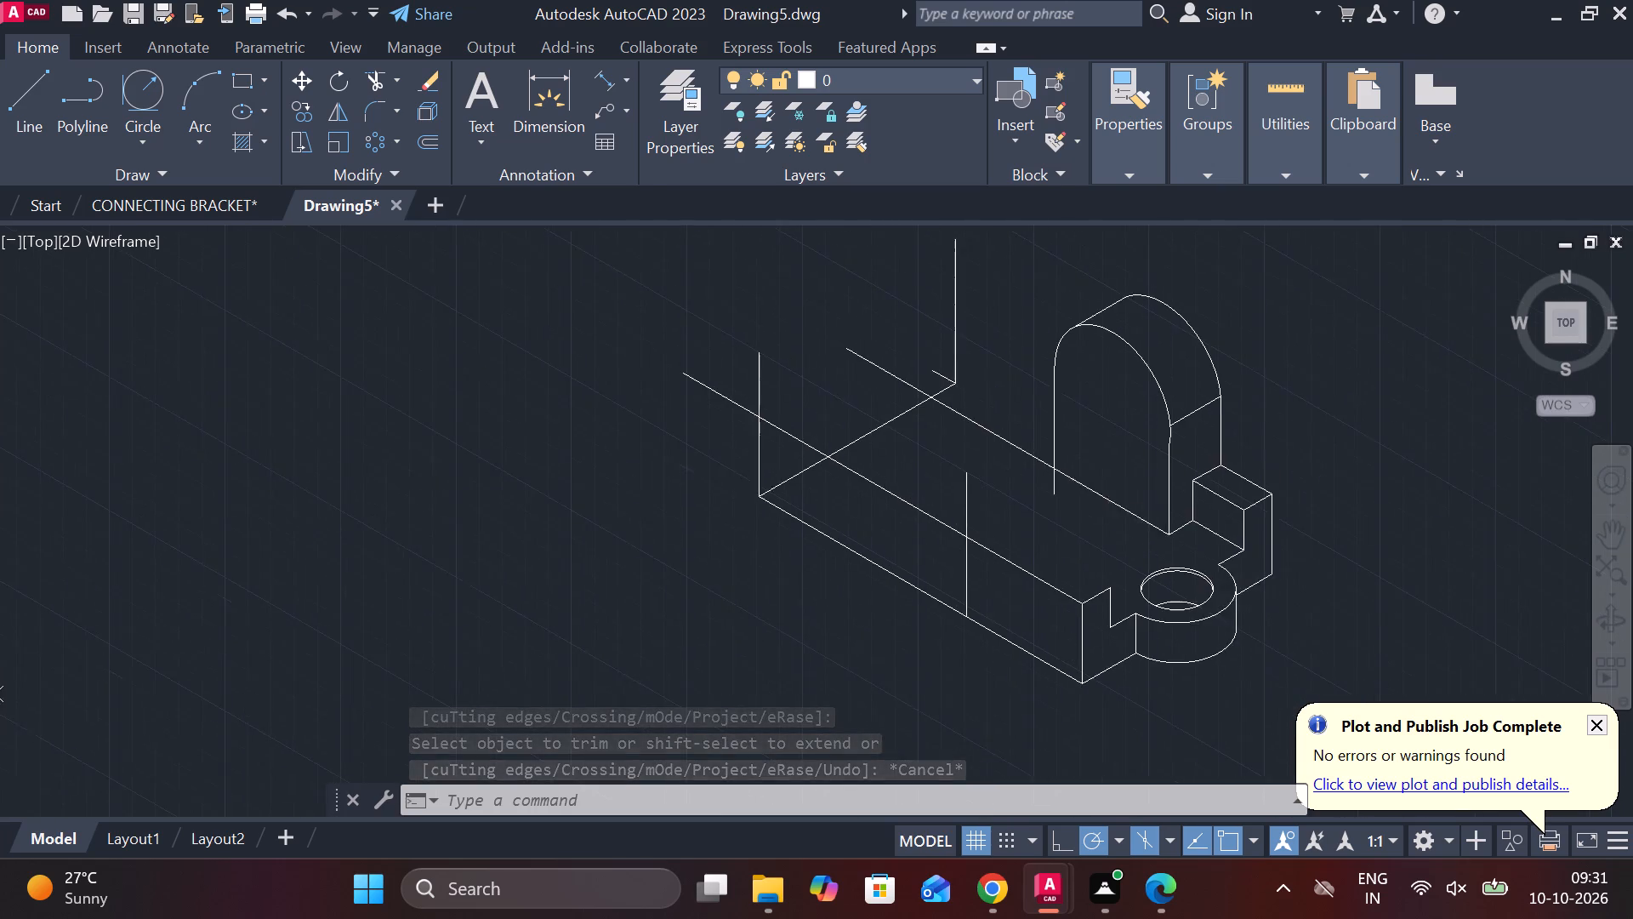
scroll(1251, 449, "up", 1)
scroll(1179, 437, "up", 2)
scroll(1061, 454, "up", 2)
scroll(1064, 442, "down", 2)
scroll(1064, 442, "up", 1)
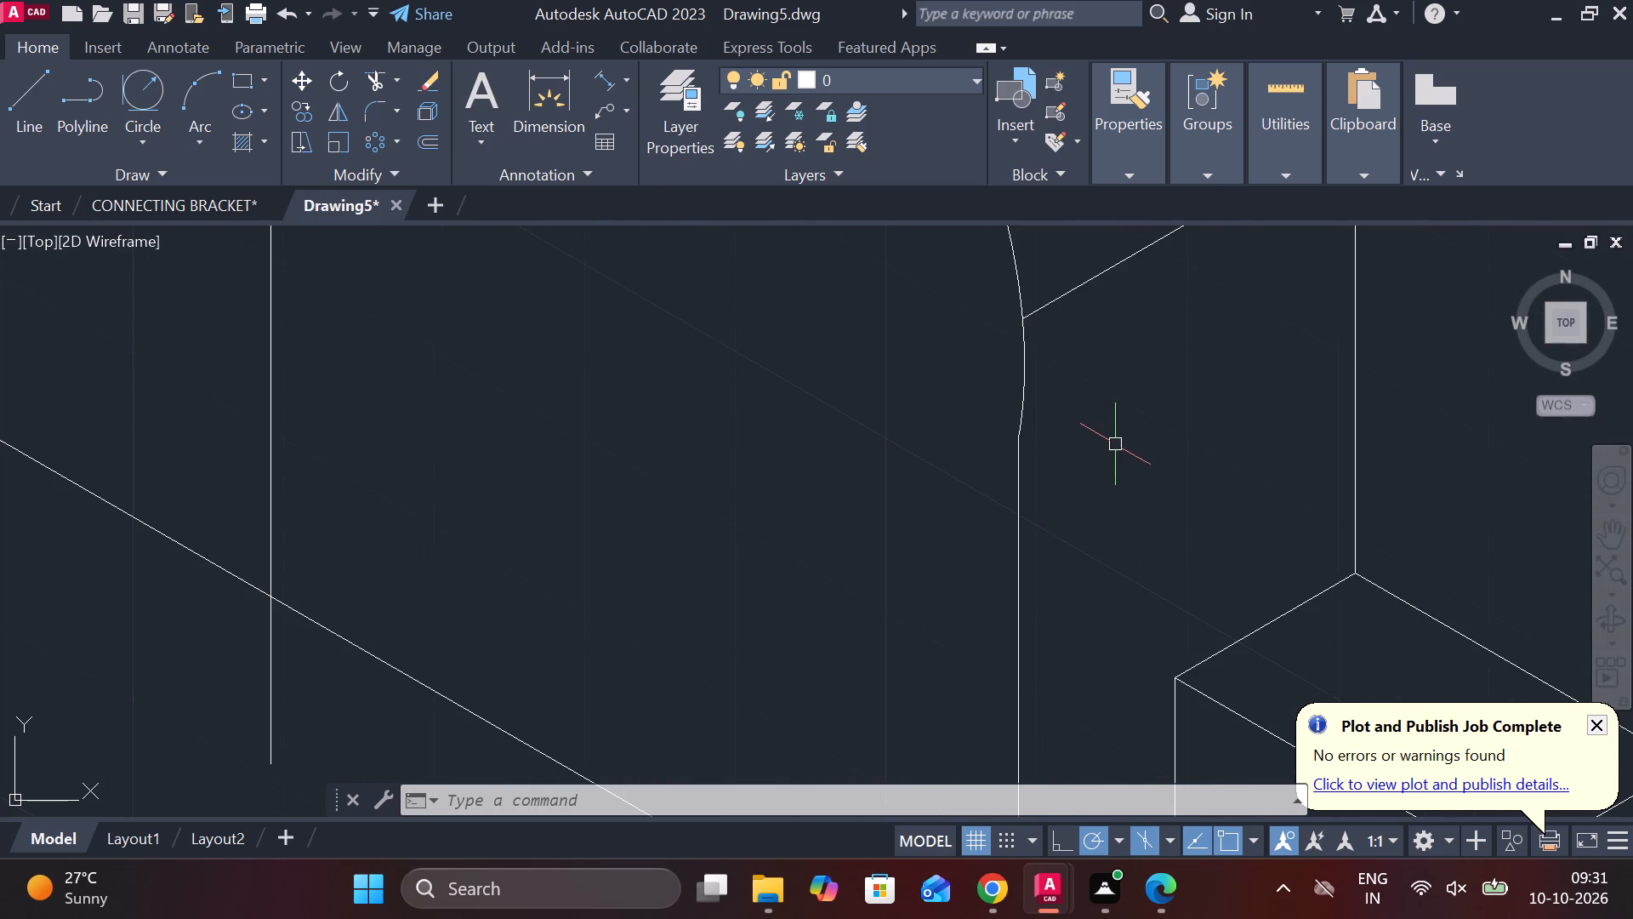
scroll(1129, 471, "down", 1)
key("l")
key("Return")
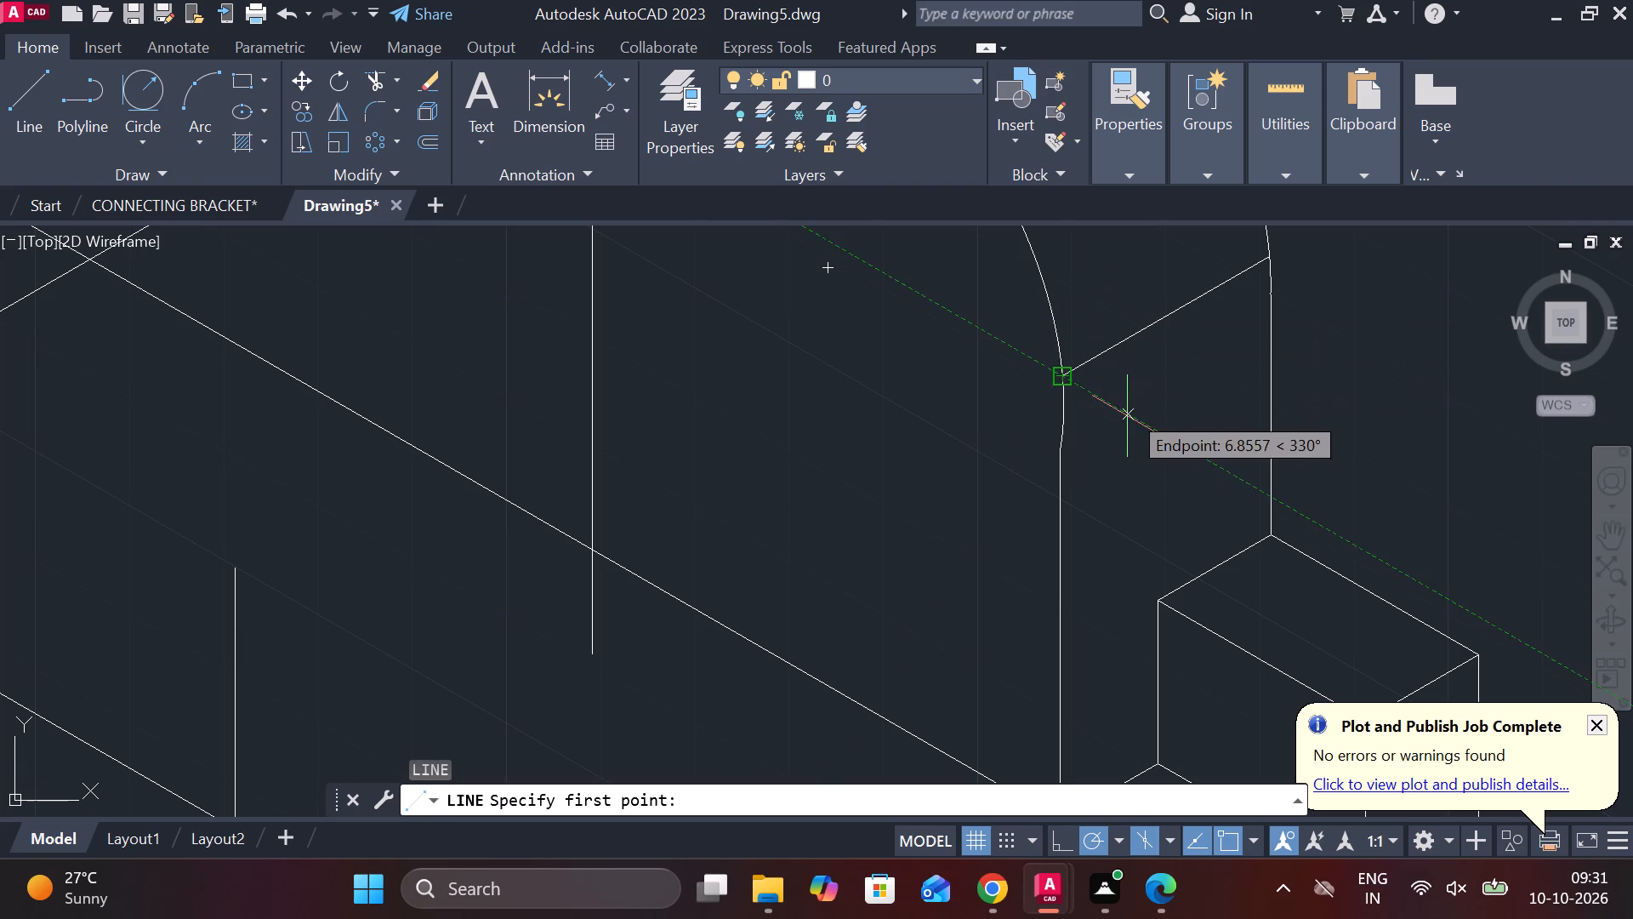
left_click(1075, 404)
middle_click_drag(1077, 641, 1070, 467)
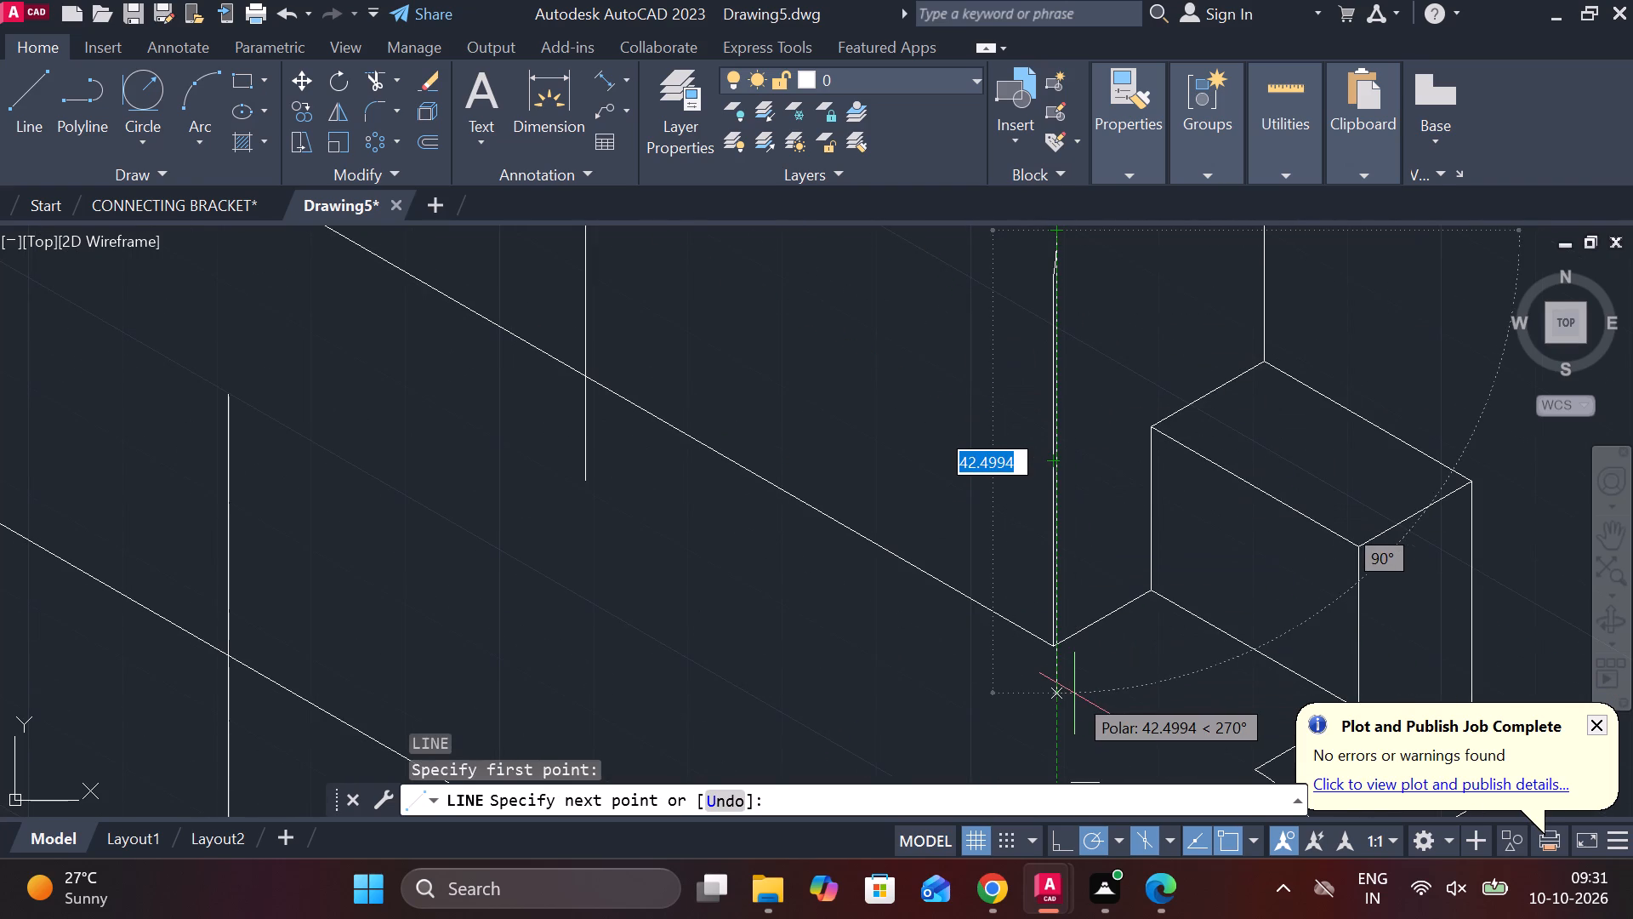
left_click(1074, 694)
key("Escape")
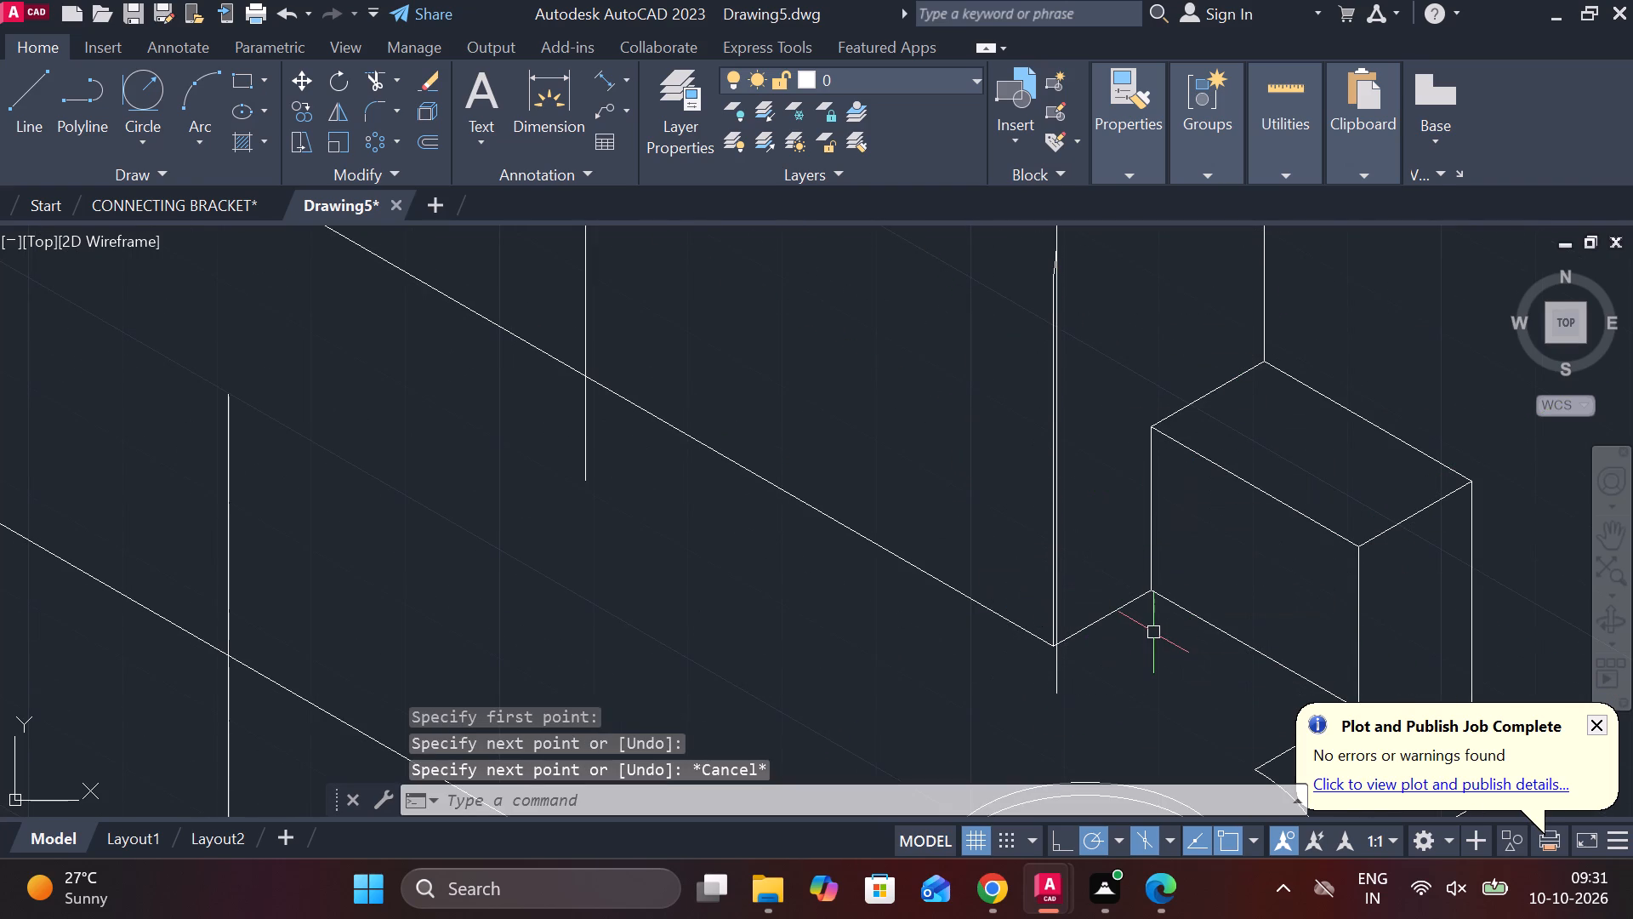
Trim the new vertical's overhang below the upright's foot and remove the old, slightly offset vertical beside it.
type("TR")
key("space")
left_click(1059, 665)
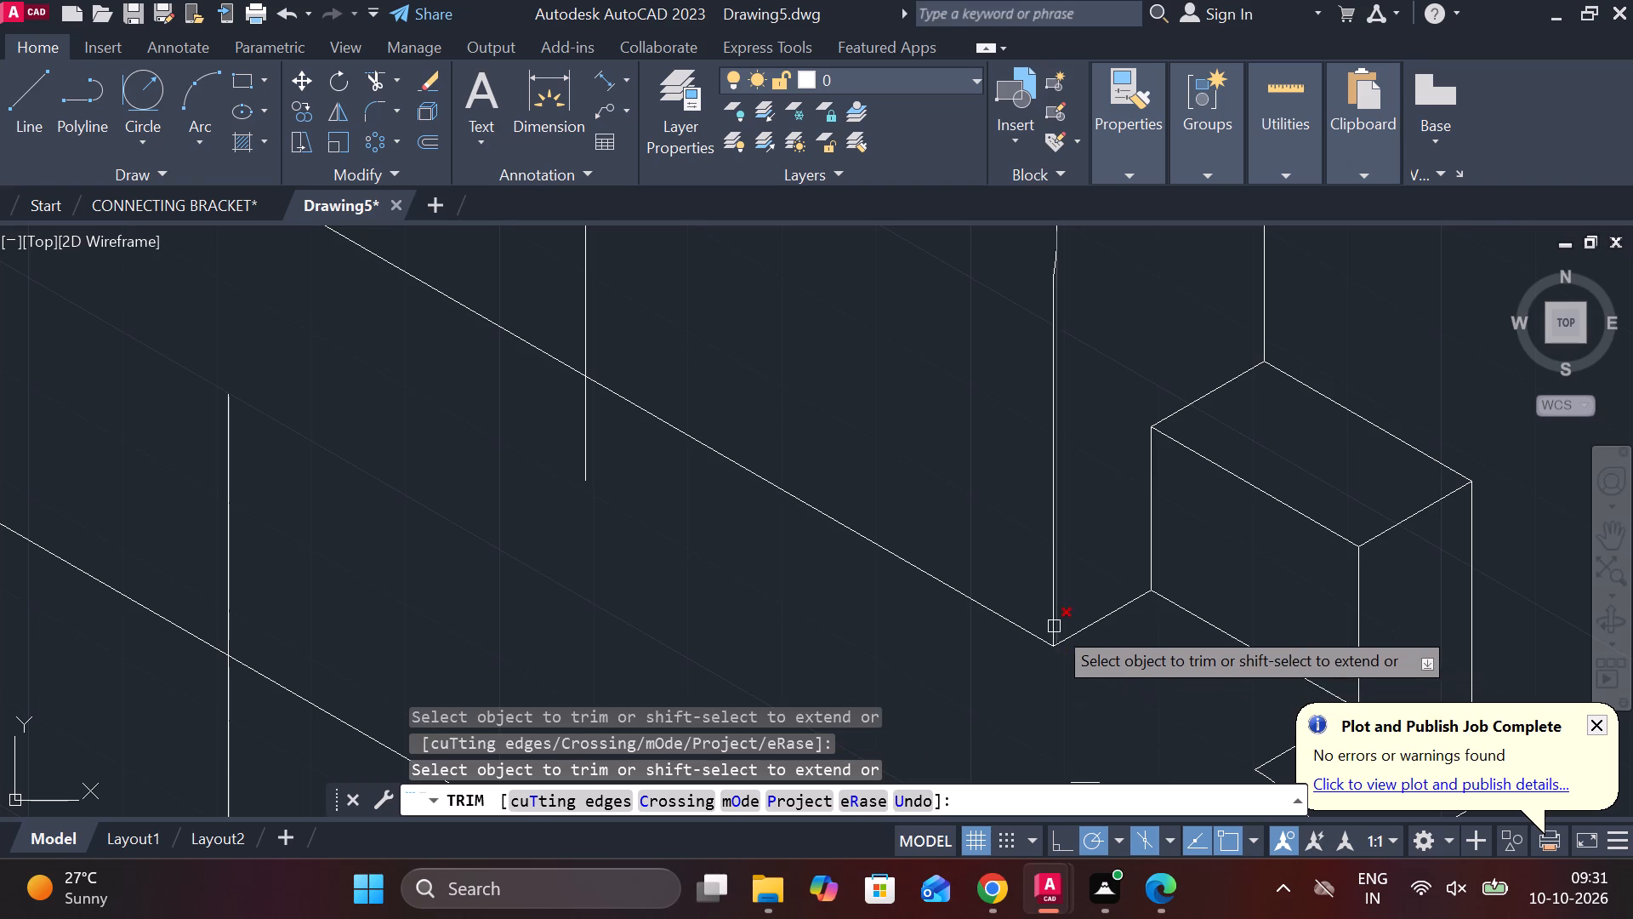
scroll(1054, 625, "up", 2)
left_click(1054, 663)
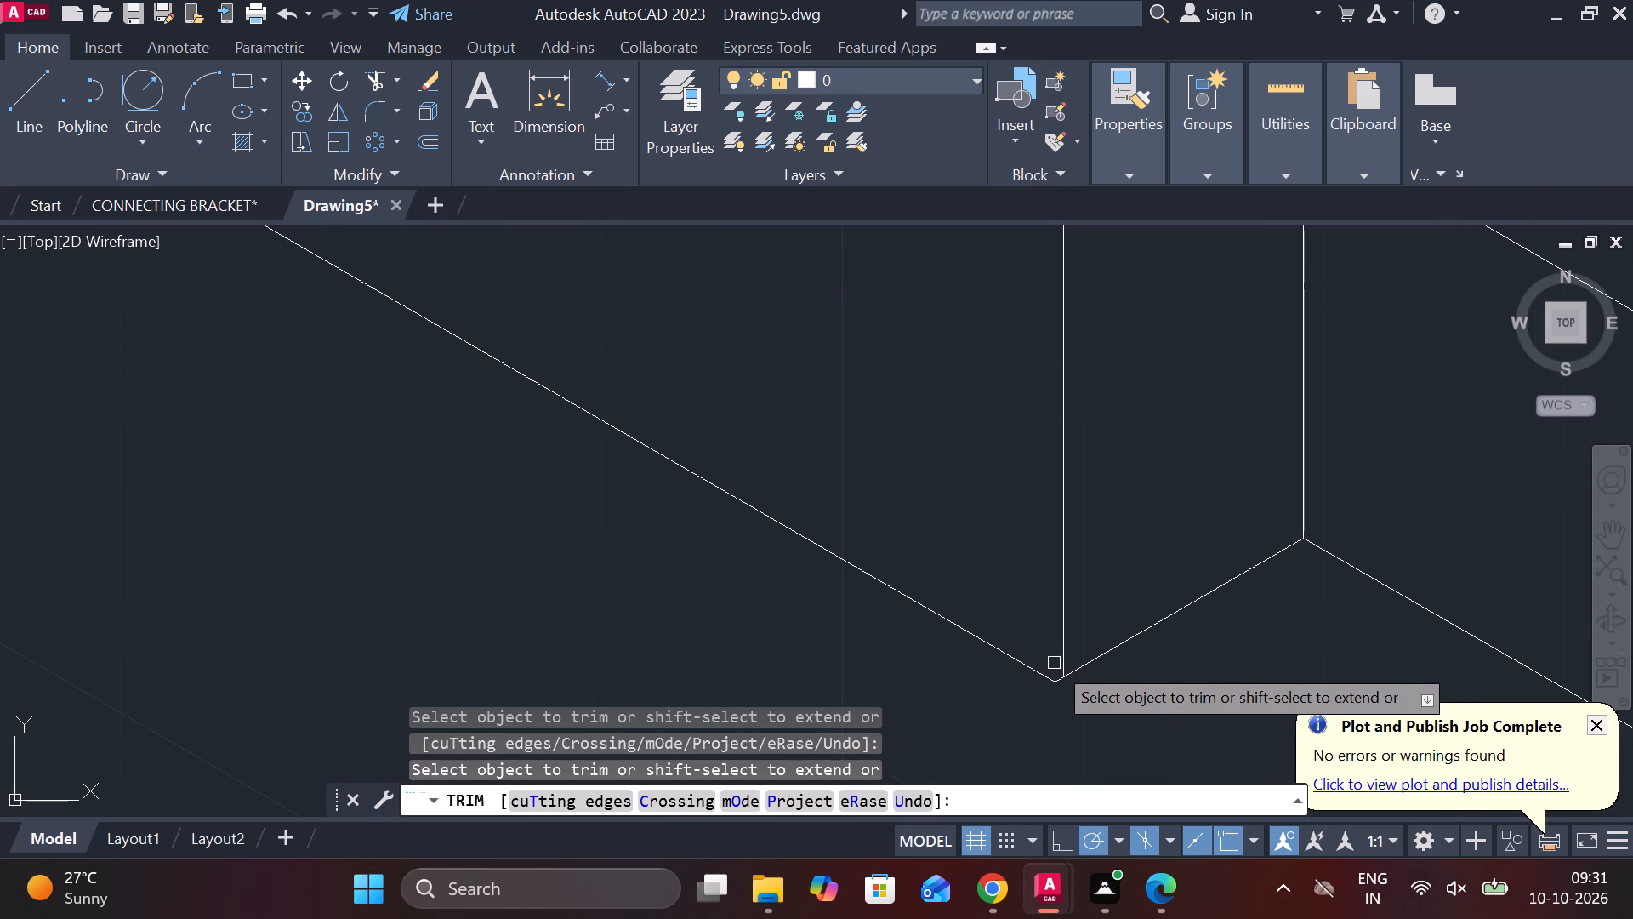
Trim the leftover piece of the front arc beside the upper end of the new vertical.
scroll(976, 585, "down", 2)
middle_click_drag(976, 449, 992, 702)
scroll(985, 453, "up", 2)
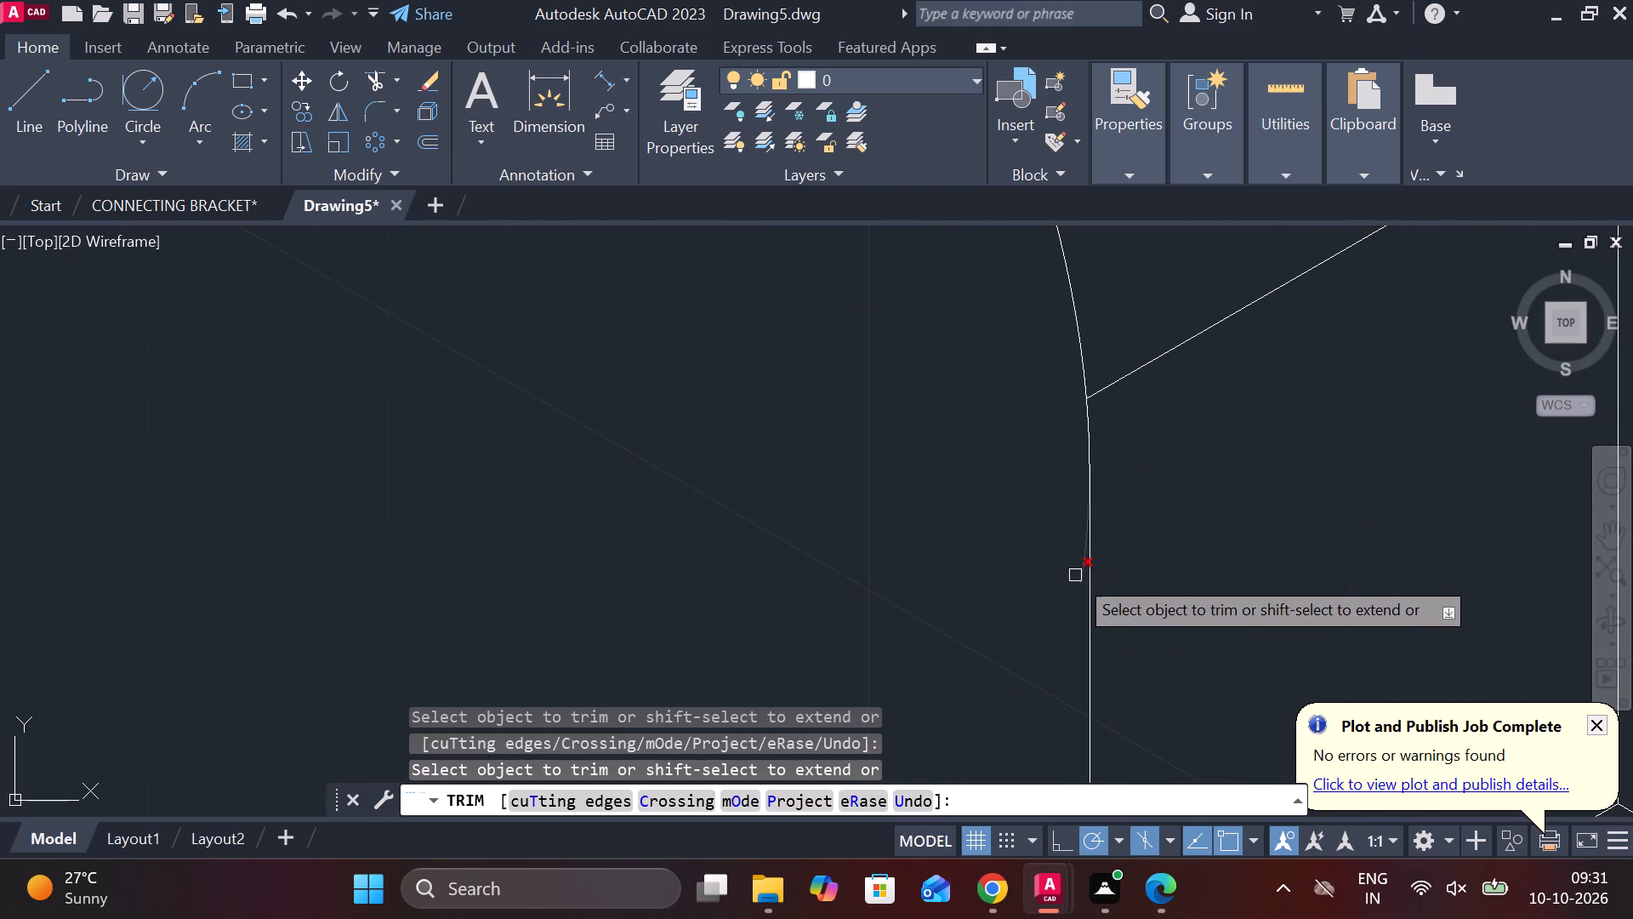
left_click(1077, 577)
scroll(1090, 536, "down", 3)
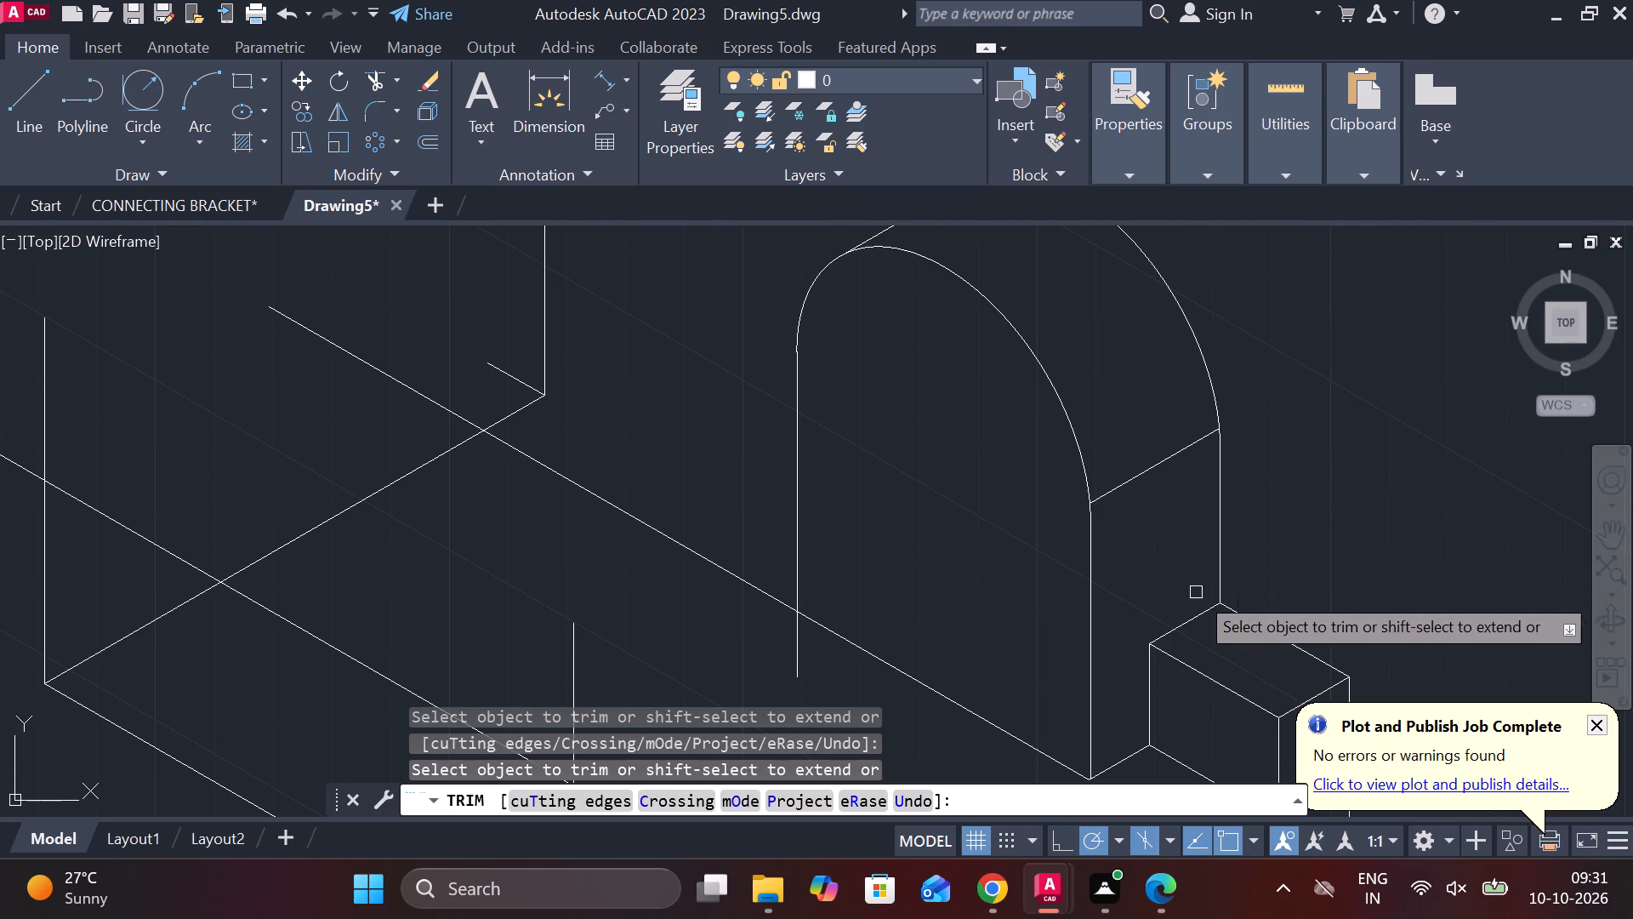
middle_click_drag(1149, 596, 1137, 423)
key("Escape")
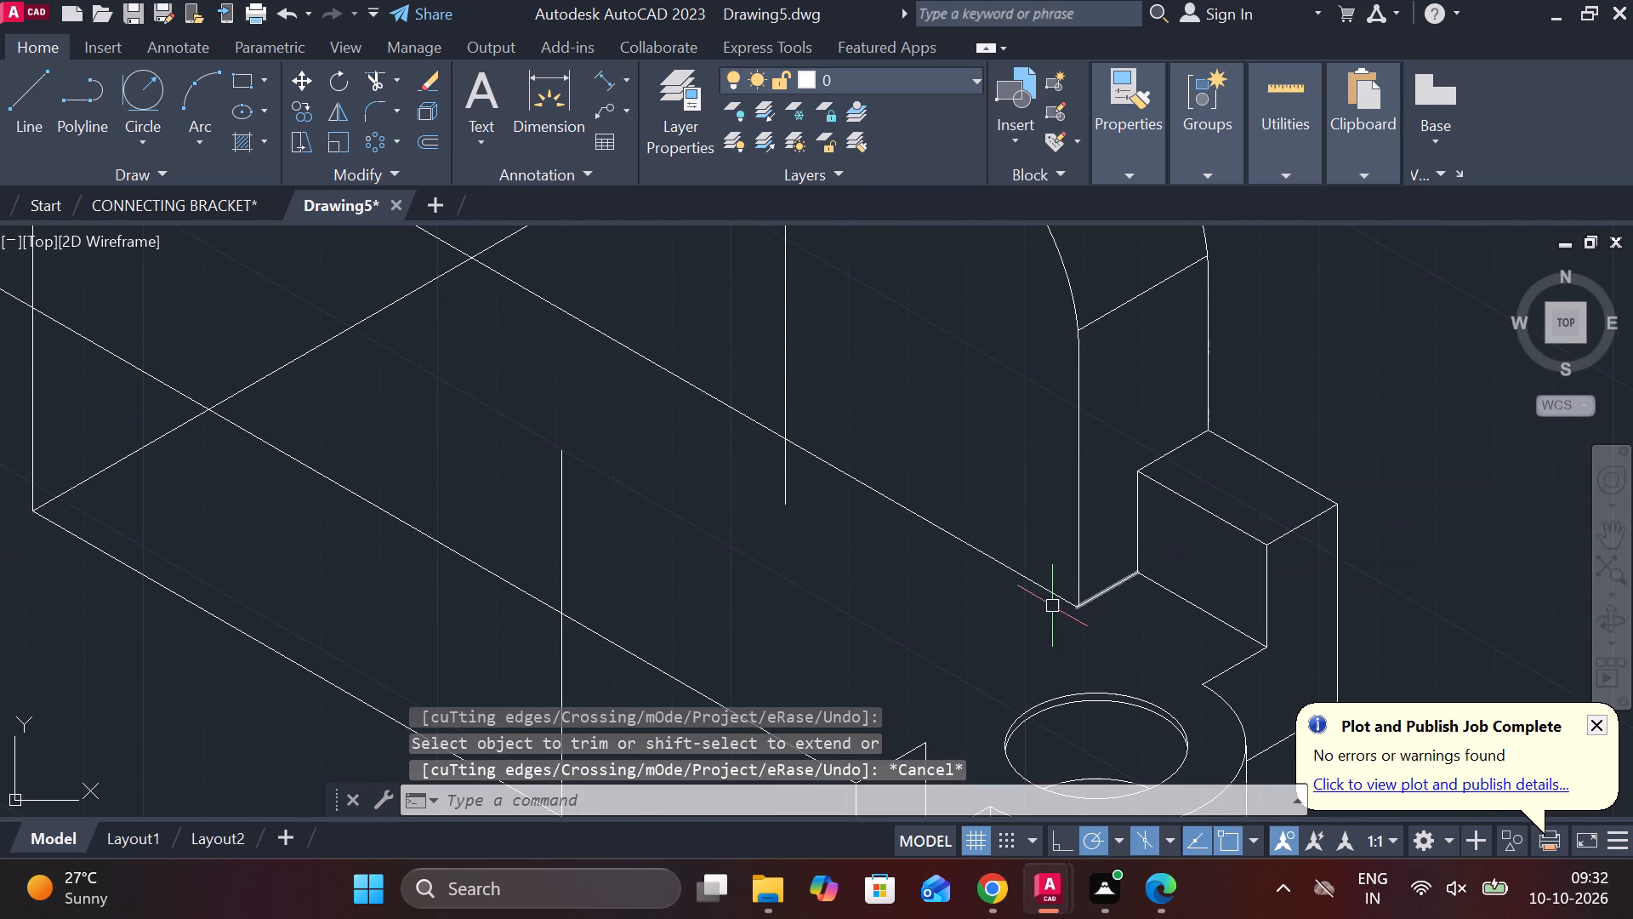
Erase the 150° line that runs from the foot of the upright parallel to the base's long edge.
left_click(1023, 573)
key("e")
key("space")
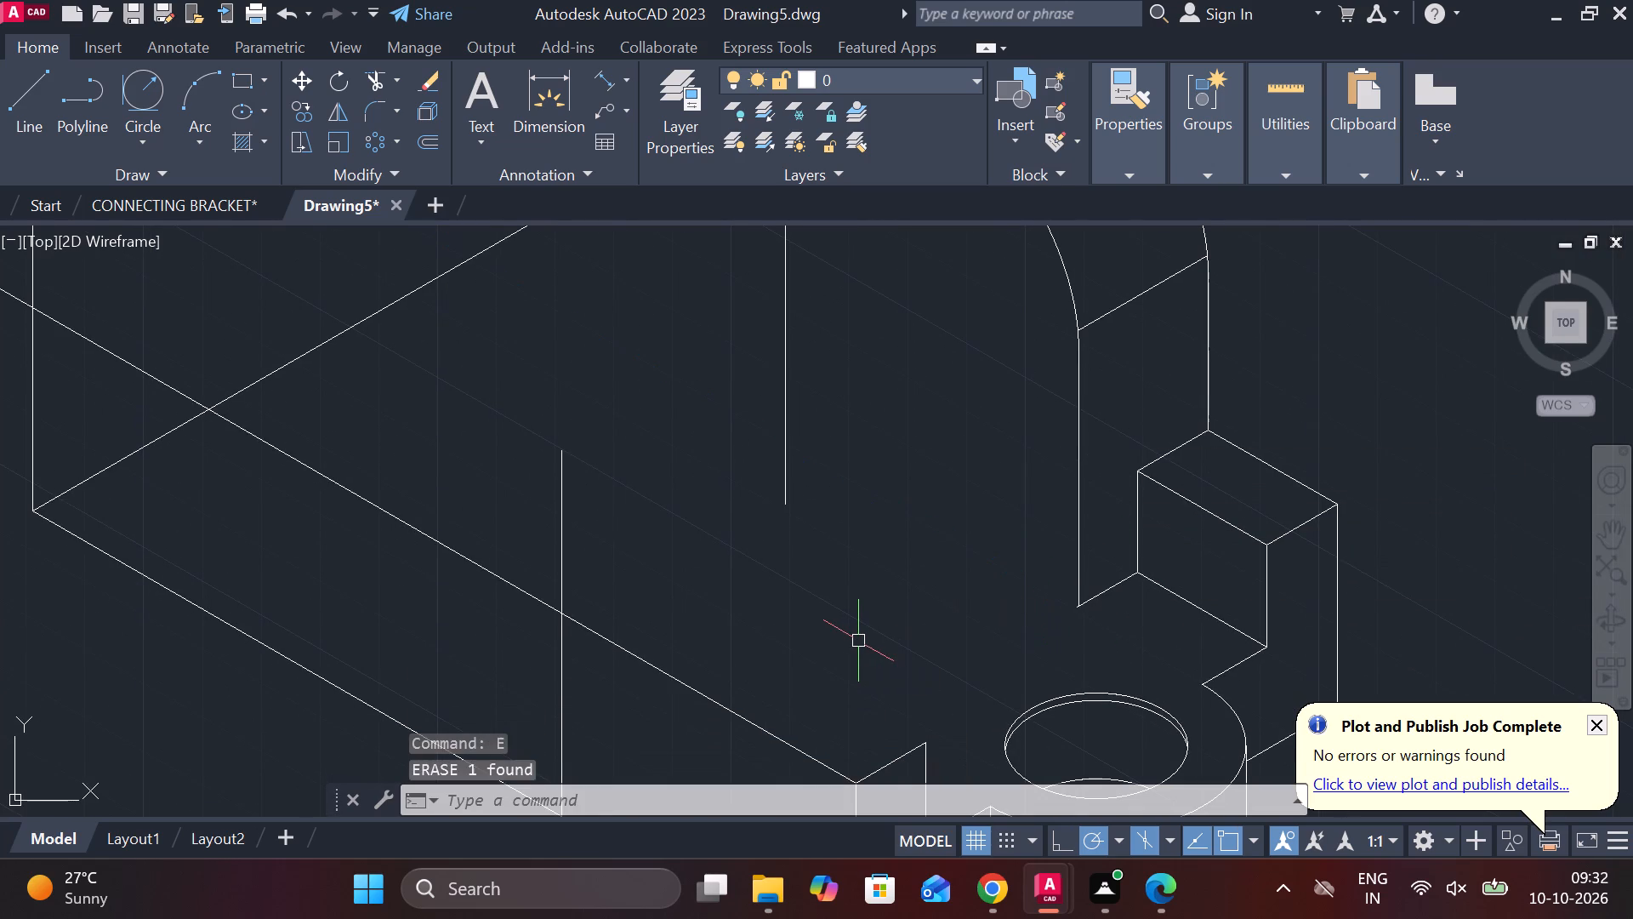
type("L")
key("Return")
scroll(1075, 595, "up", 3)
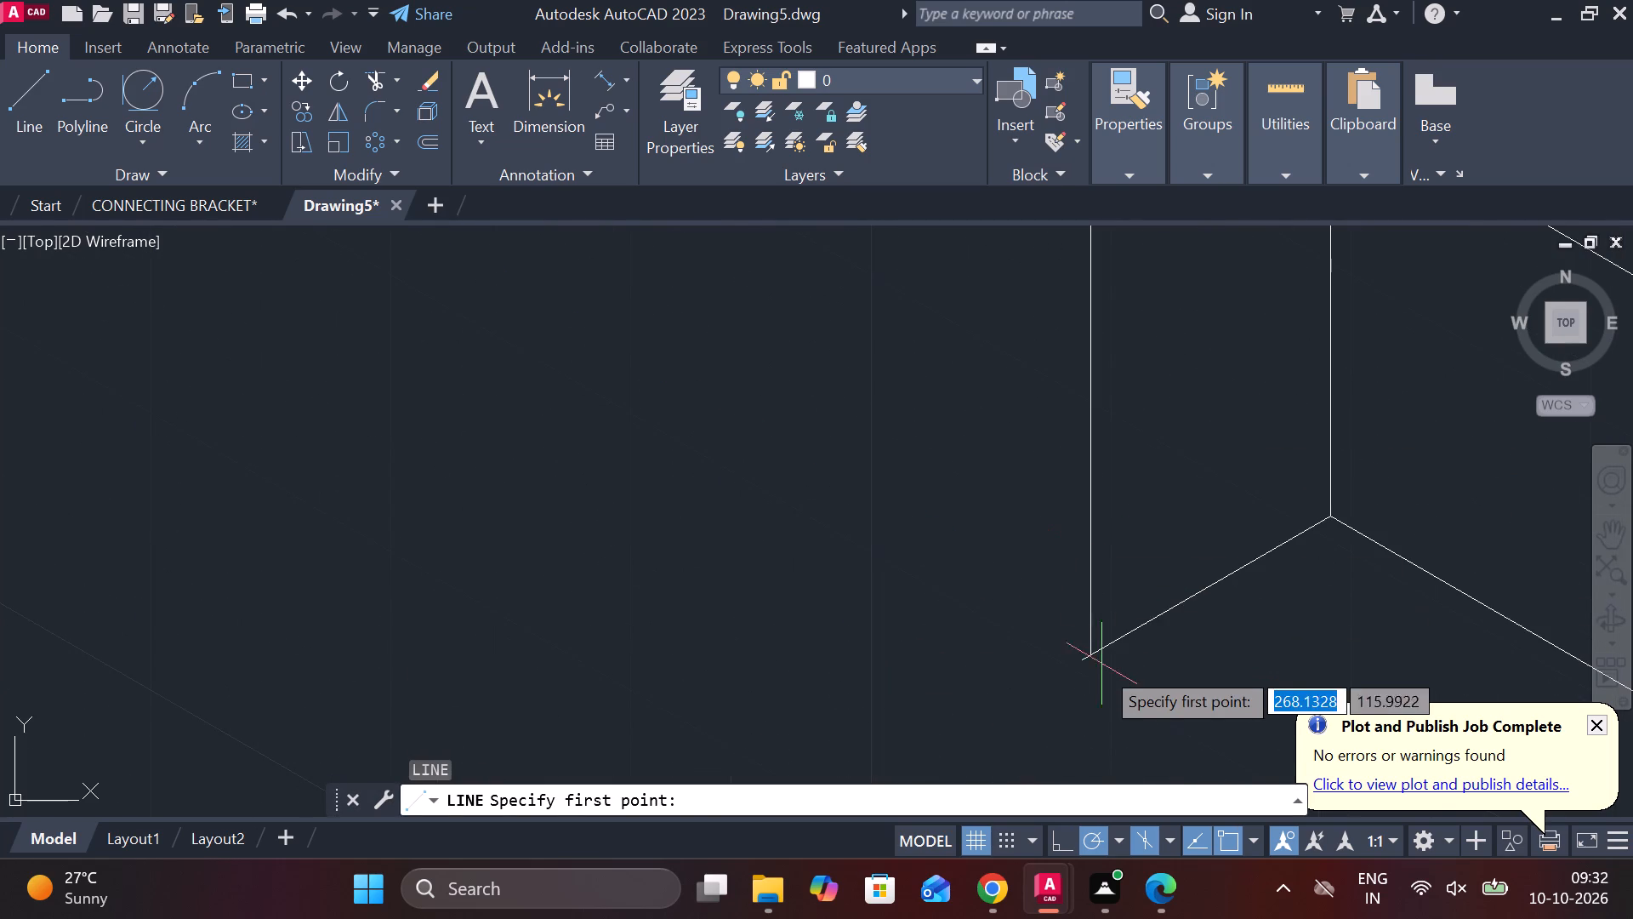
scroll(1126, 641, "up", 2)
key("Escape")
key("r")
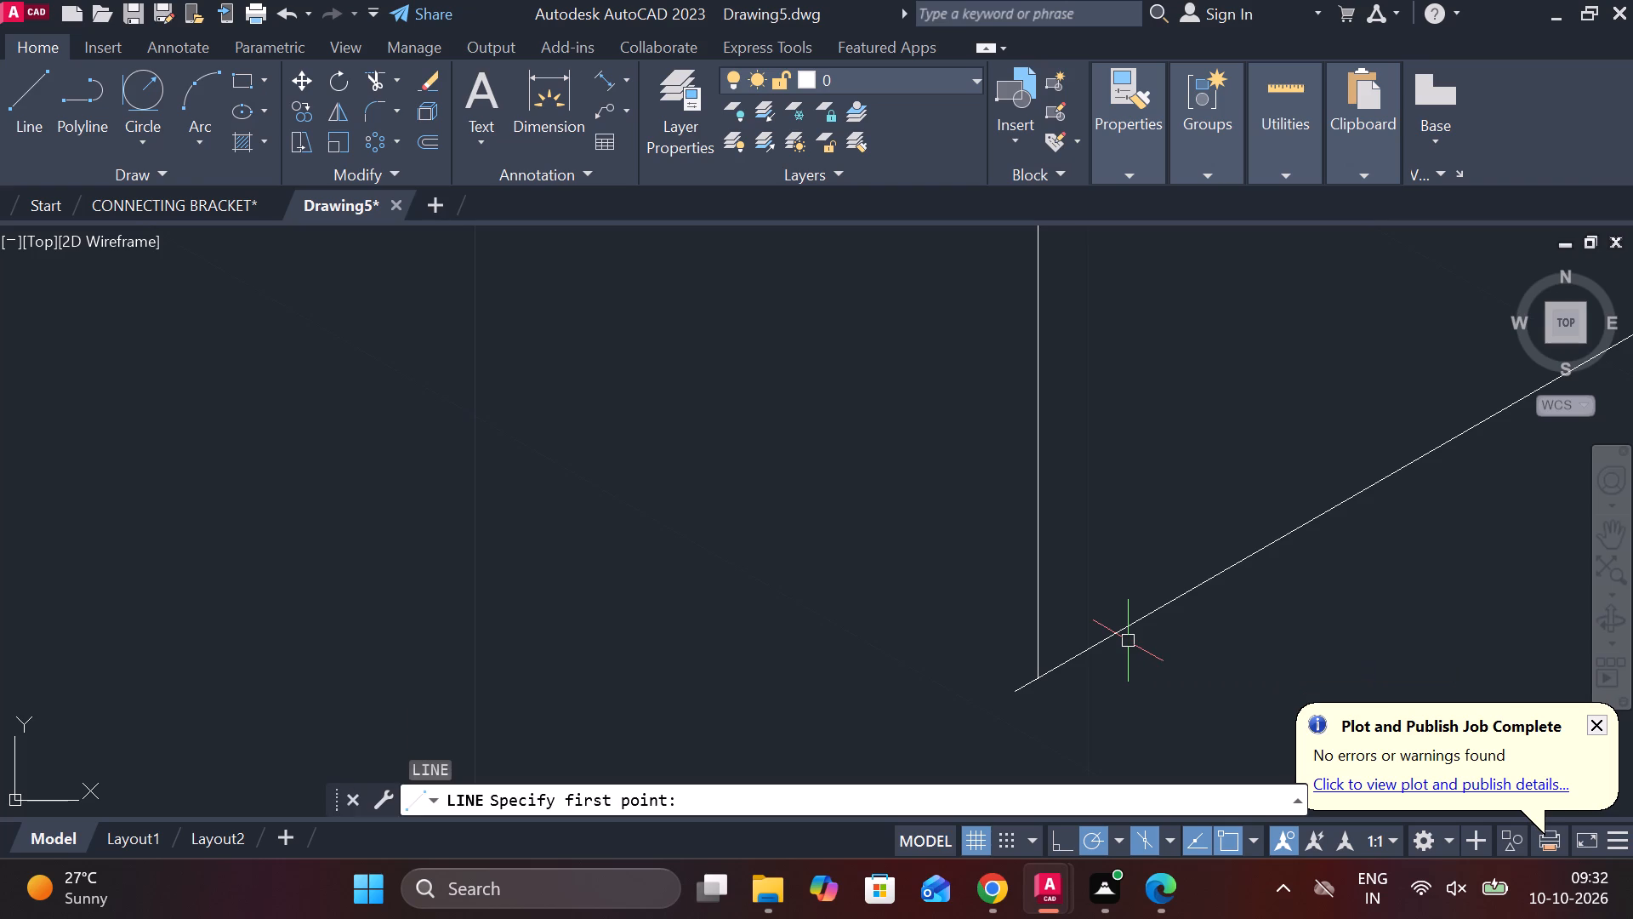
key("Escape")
Trim the 30° foot line's short overhang beyond the new front vertical.
type("TR")
key("space")
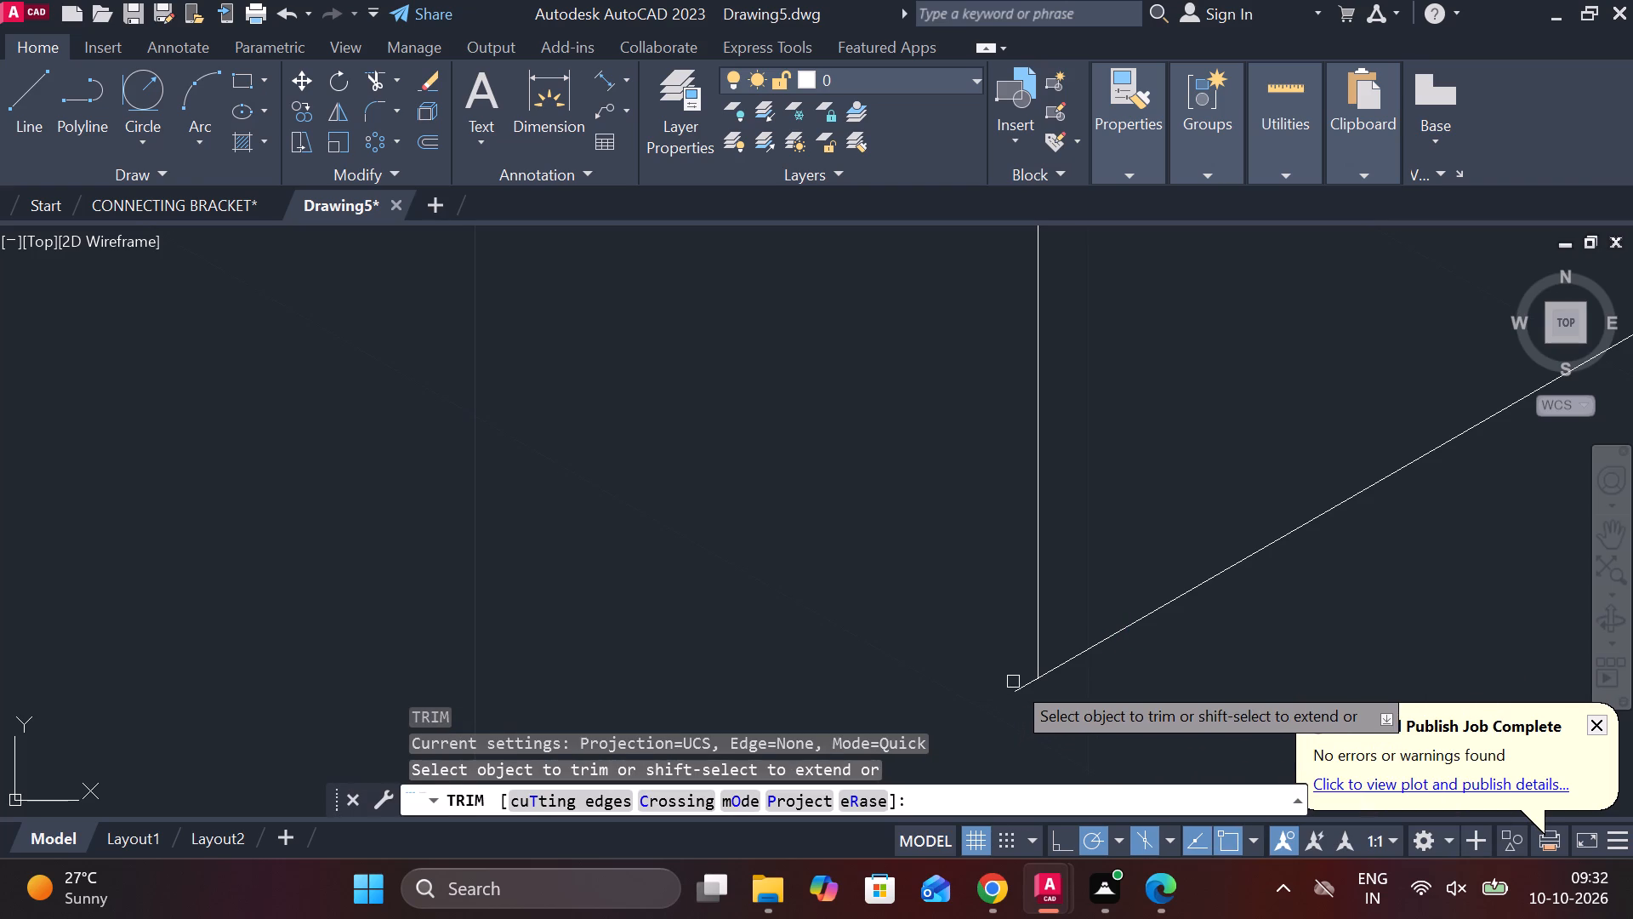
left_click(1019, 687)
key("Escape")
Draw a 150° line from the foot of the rounded upright's front vertical, parallel to the base's long edge, past the far end's 30° line.
key("l")
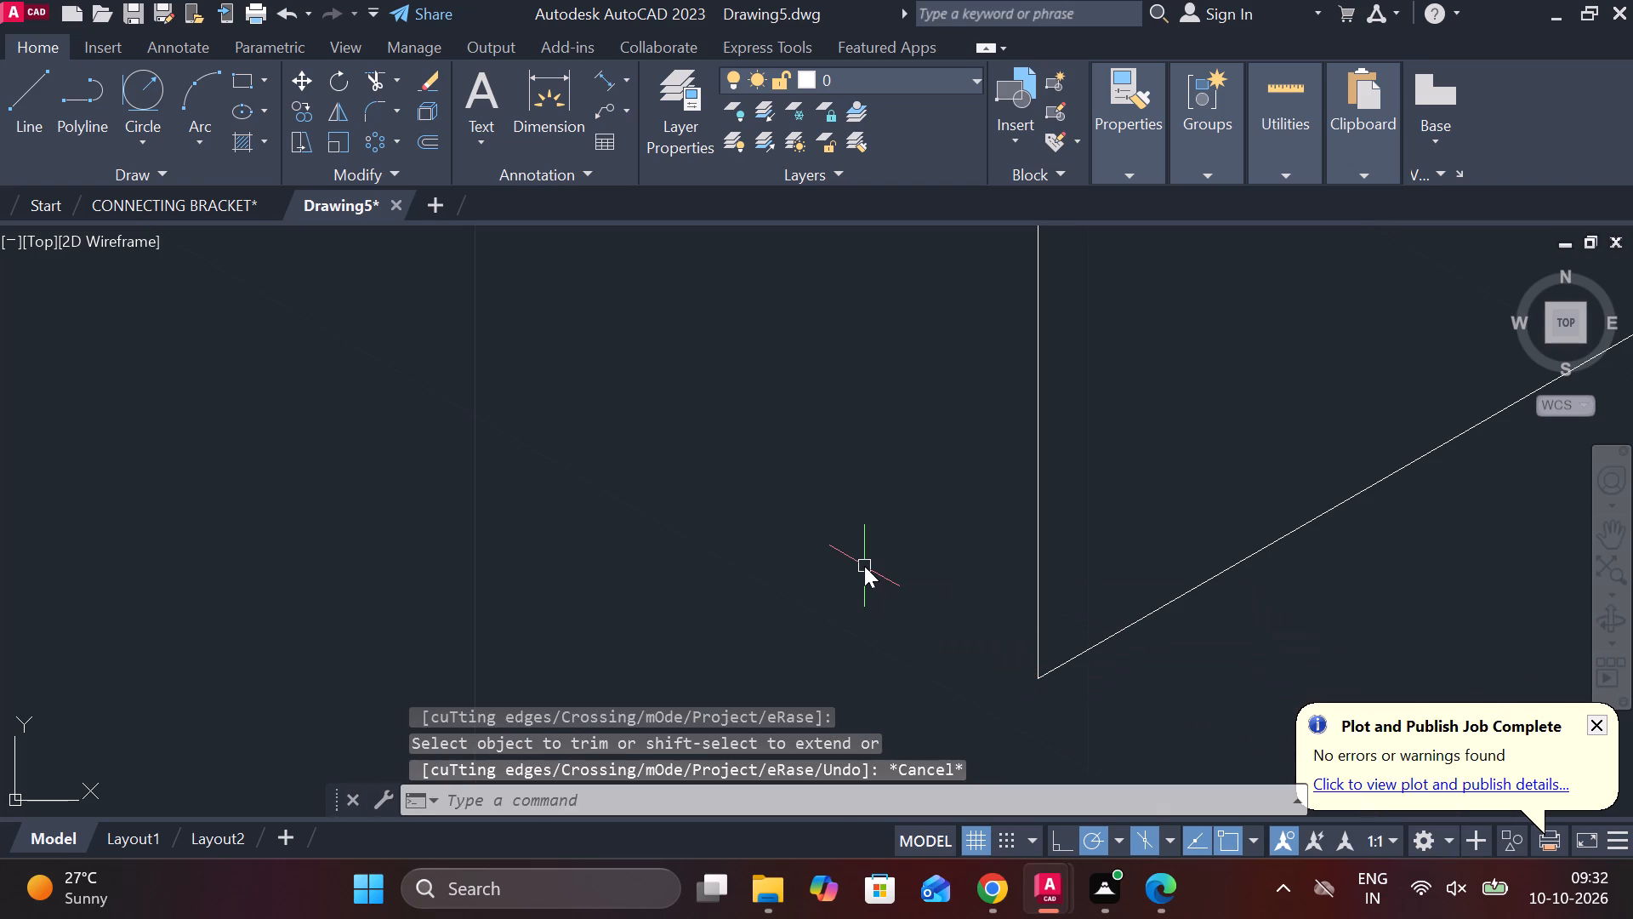
key("Return")
left_click(1038, 685)
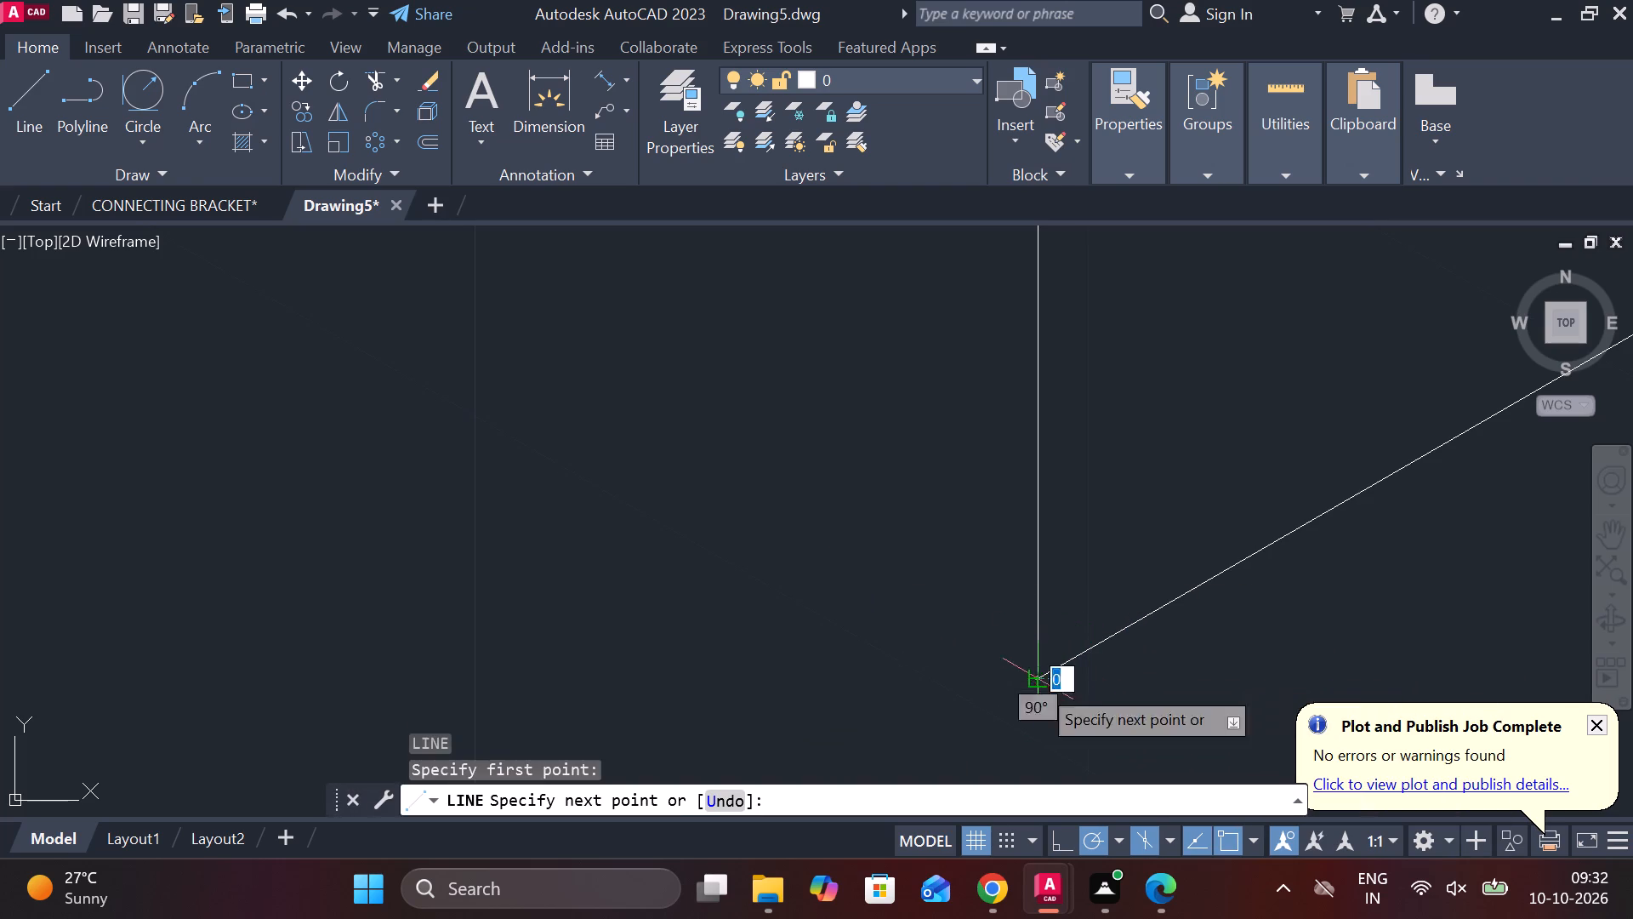
scroll(863, 446, "down", 2)
middle_click_drag(785, 421, 791, 421)
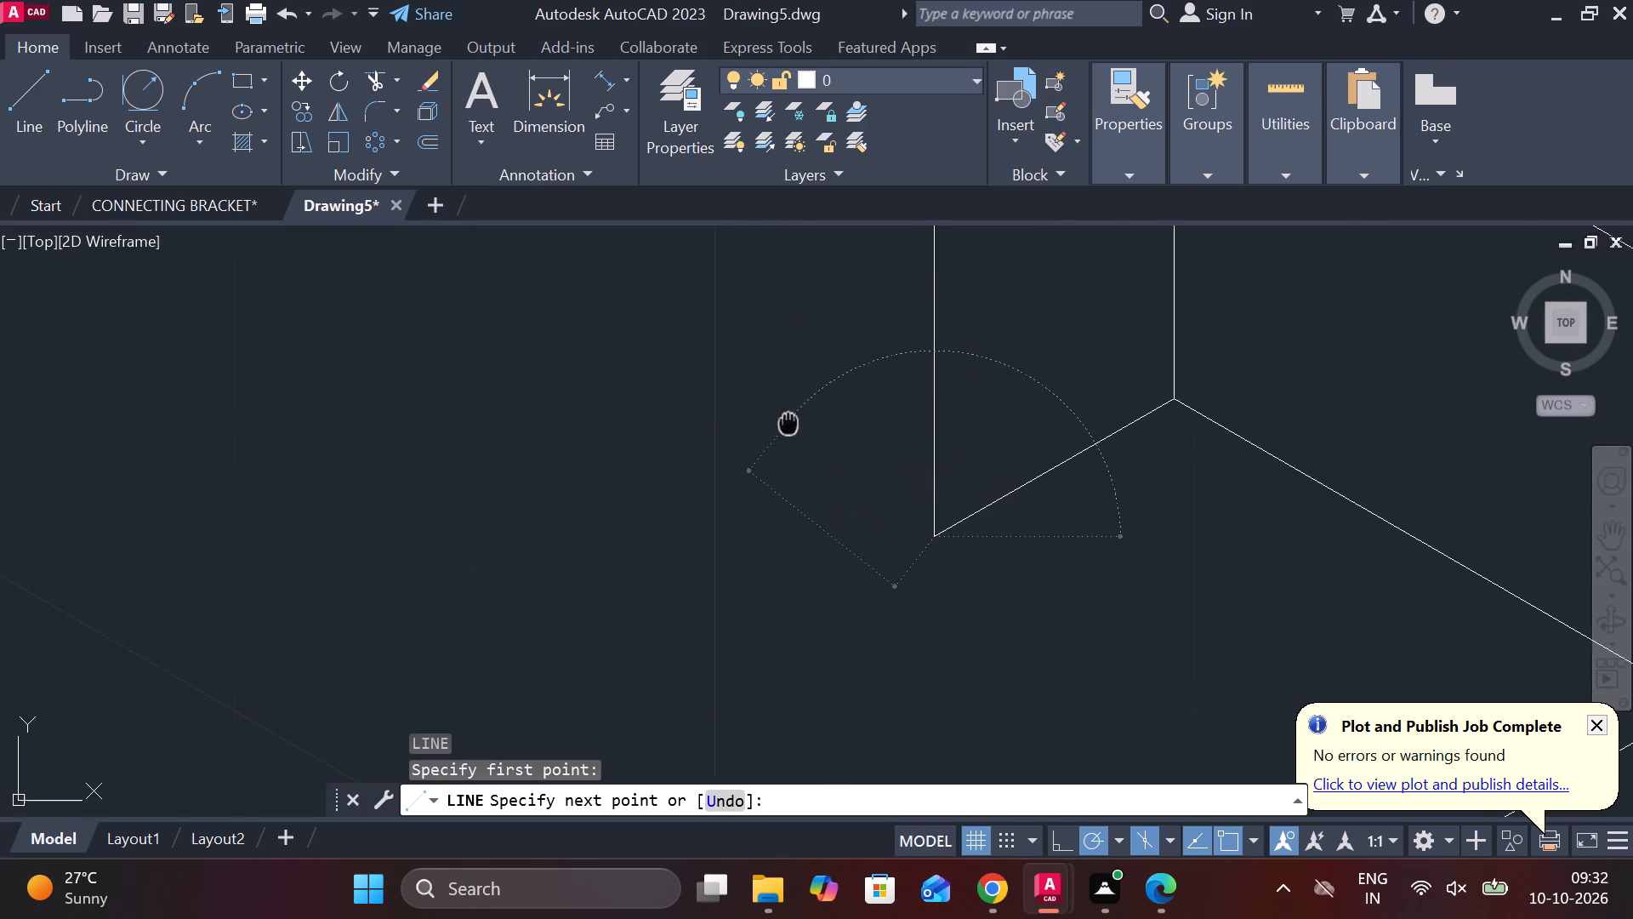
middle_click_drag(791, 421, 911, 553)
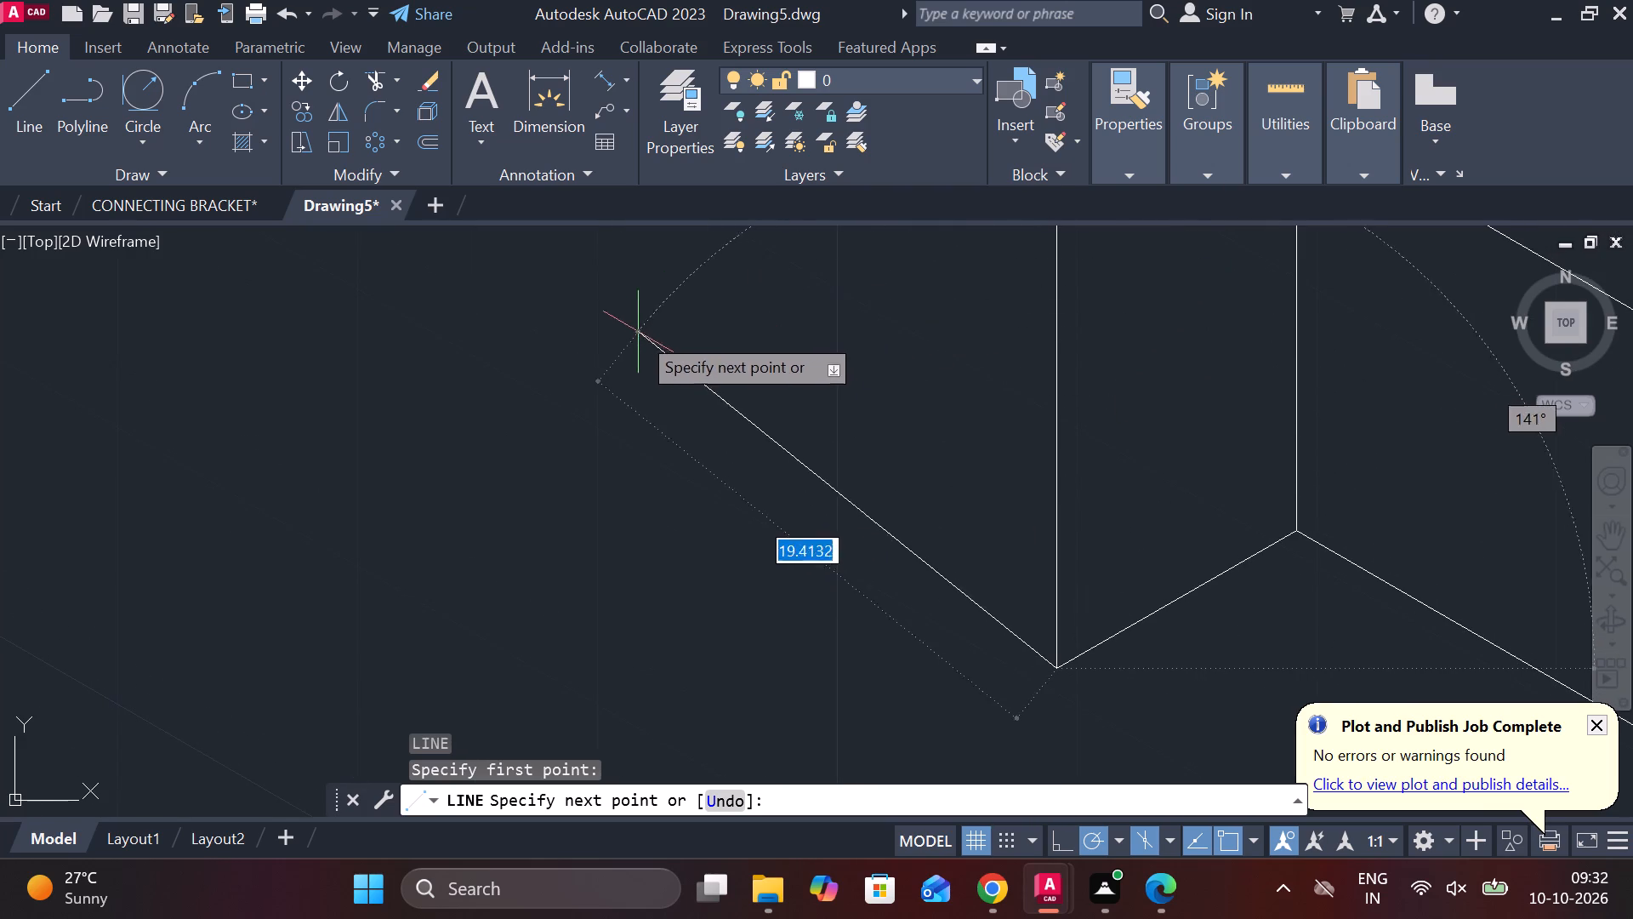
middle_click_drag(575, 403, 837, 540)
scroll(668, 414, "down", 3)
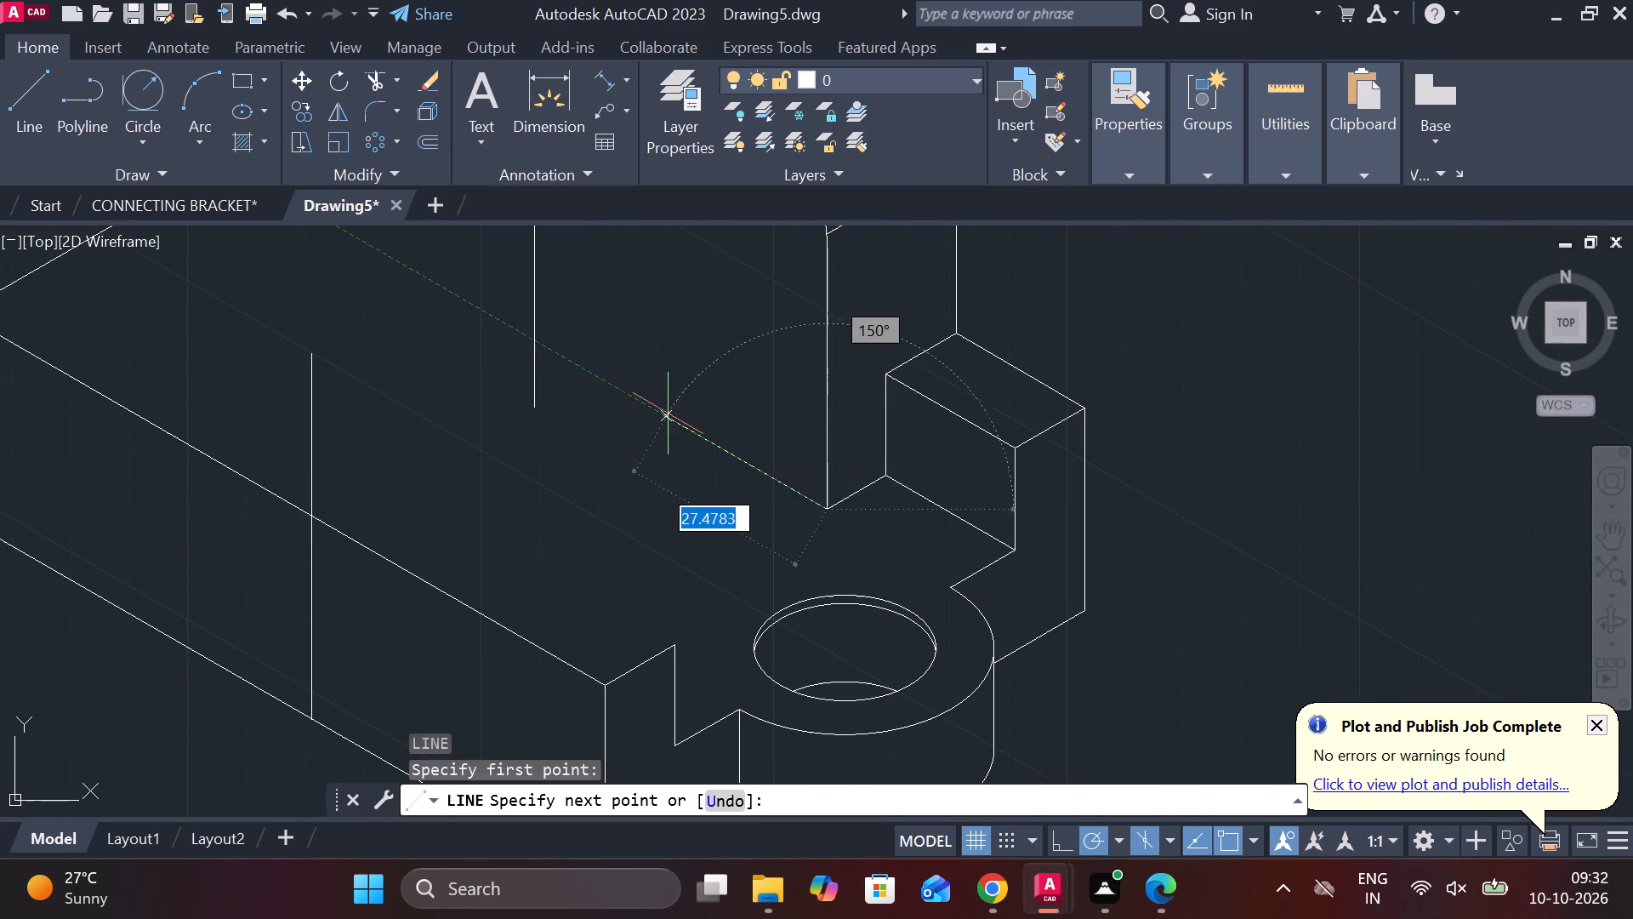
middle_click_drag(675, 368, 873, 593)
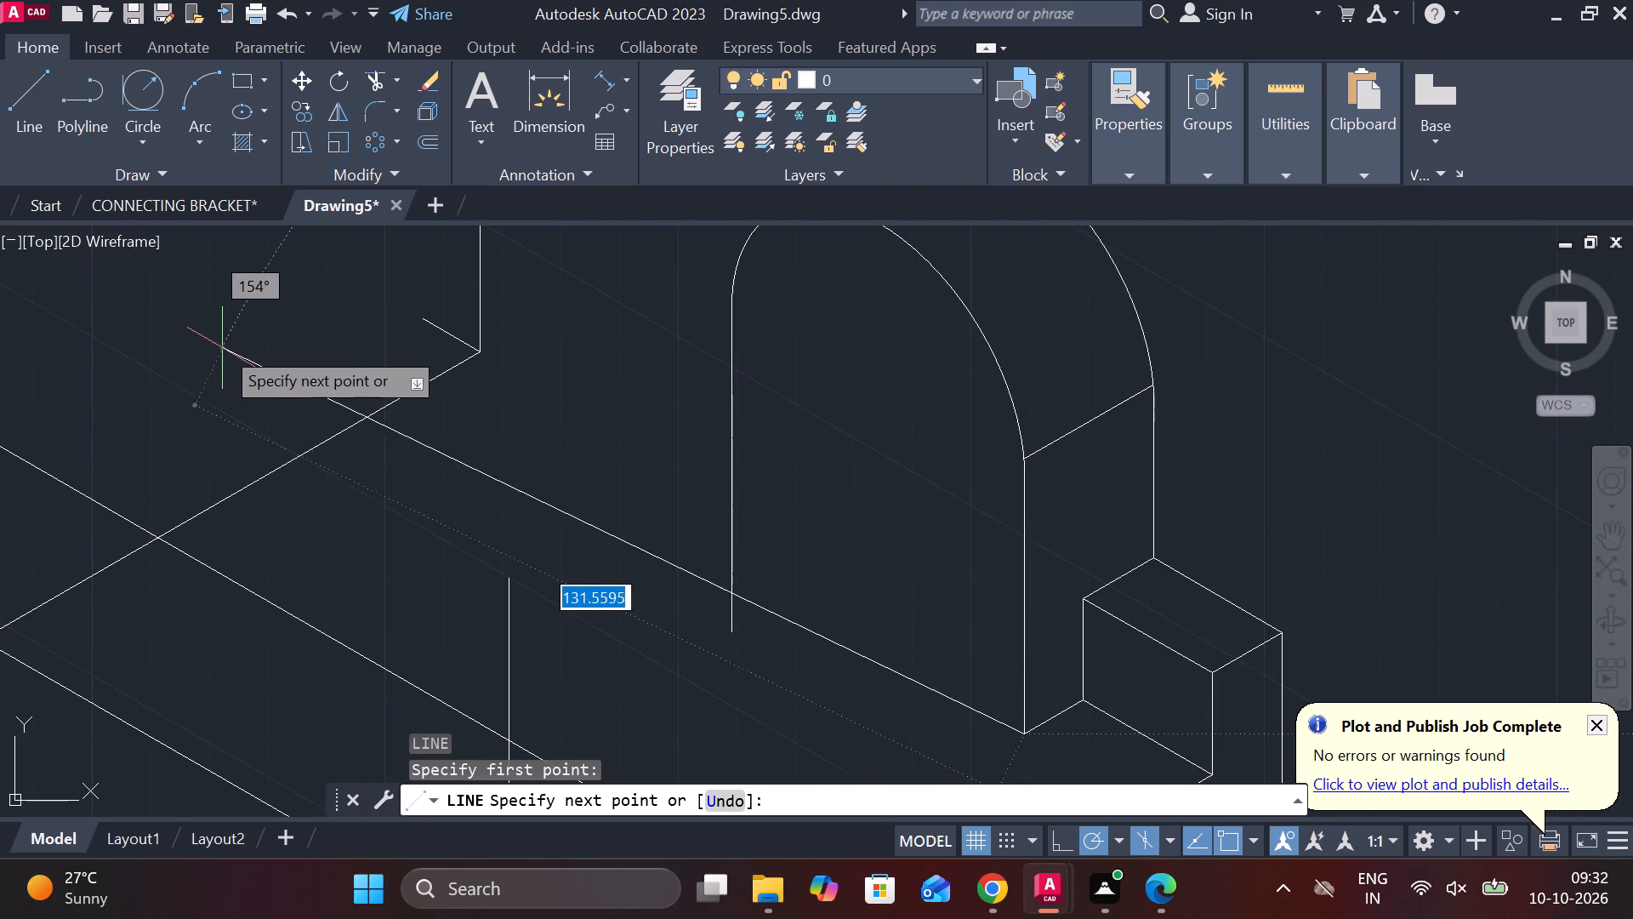
left_click(263, 296)
key("Escape")
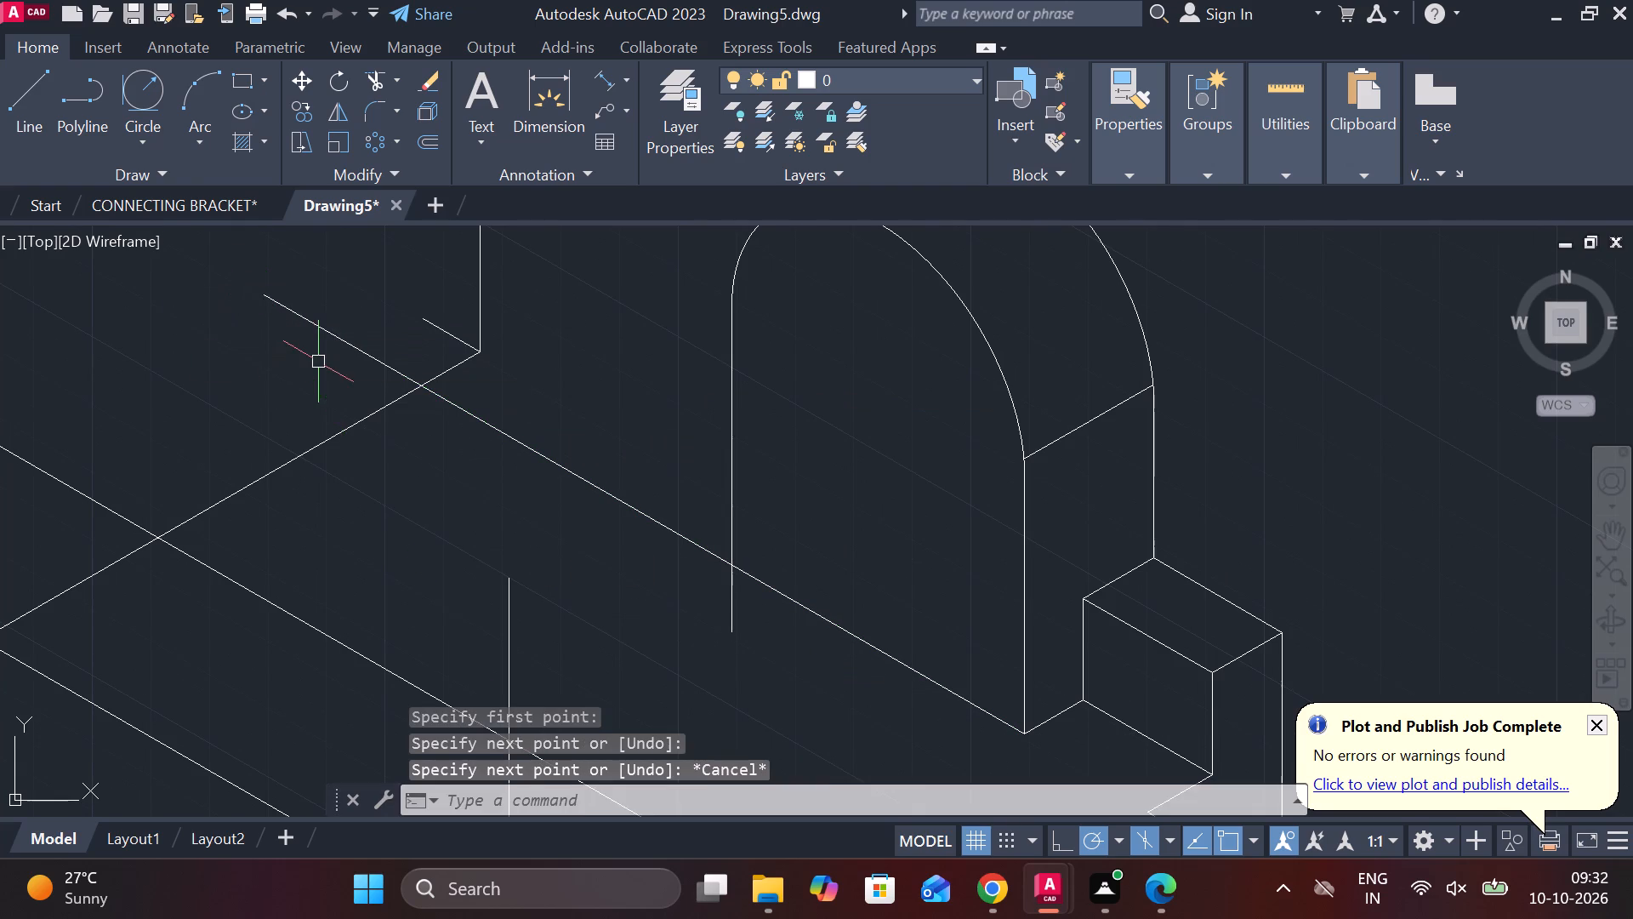
Trim the overhang of the rounded upright's other vertical below the new 150° foot line.
scroll(318, 368, "down", 1)
type("TR")
key("Escape")
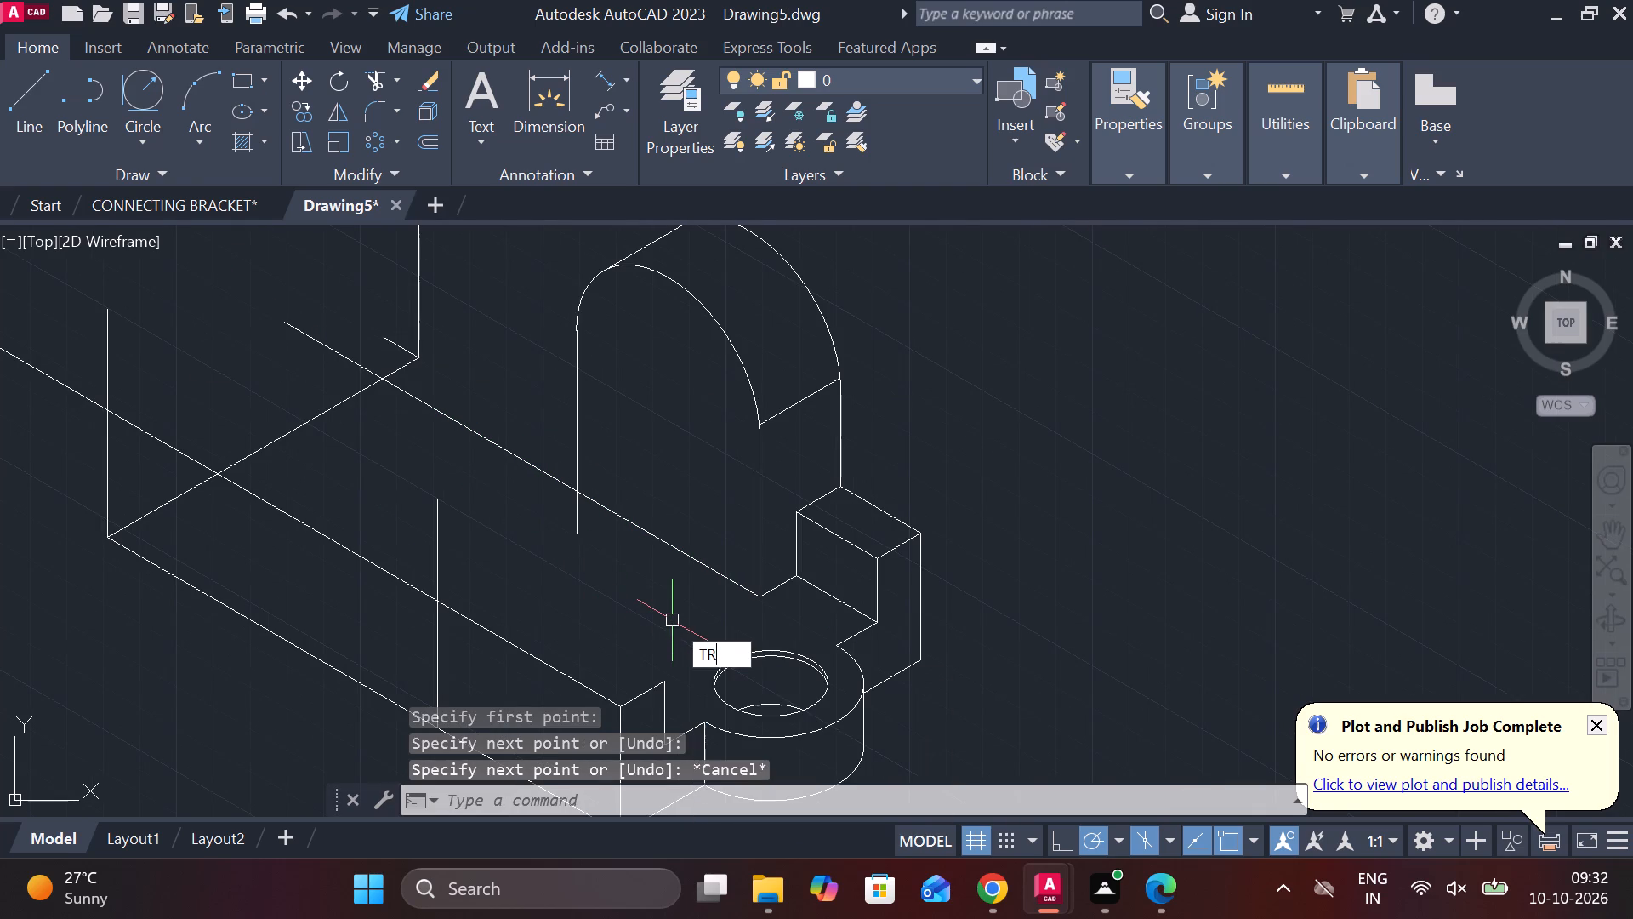
type("TR")
key("space")
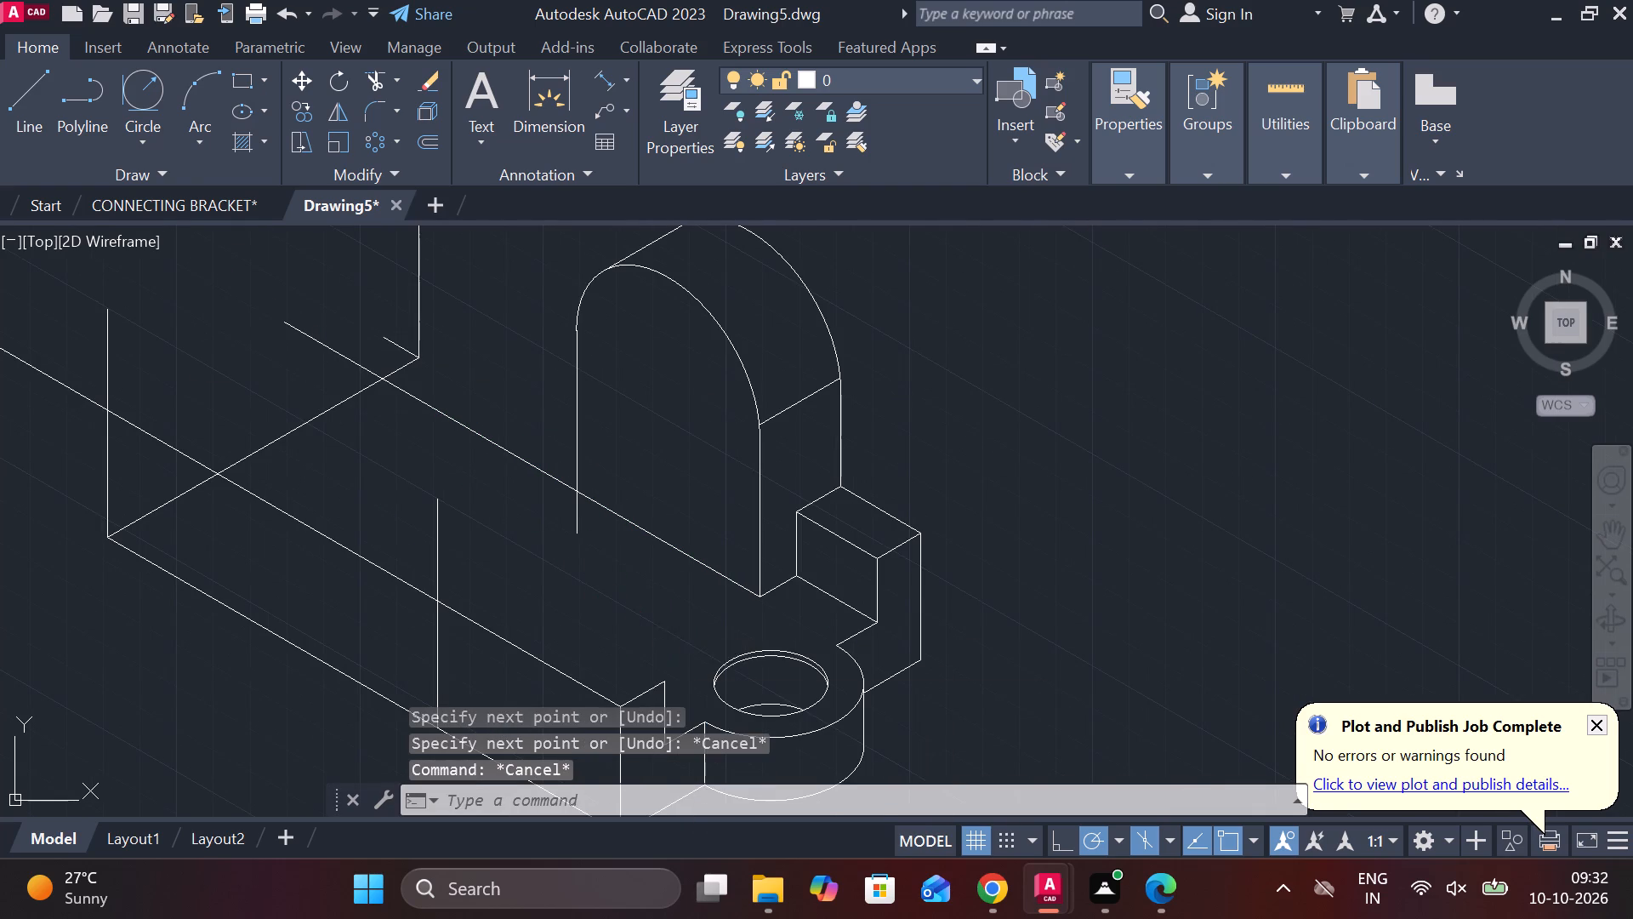
left_click(571, 522)
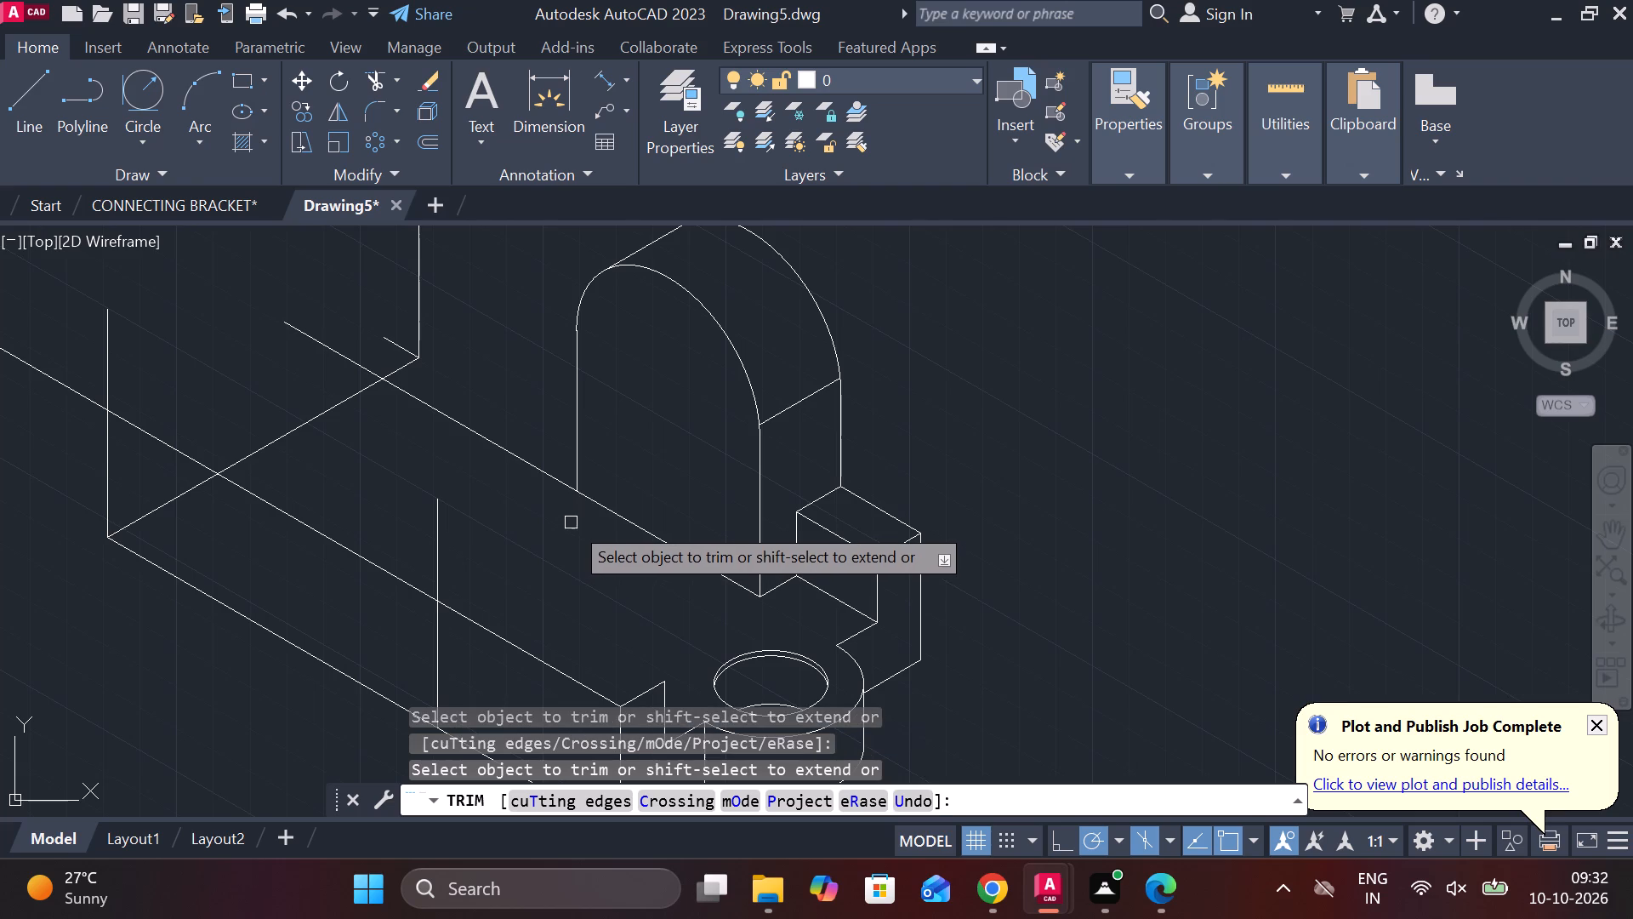
key("Escape")
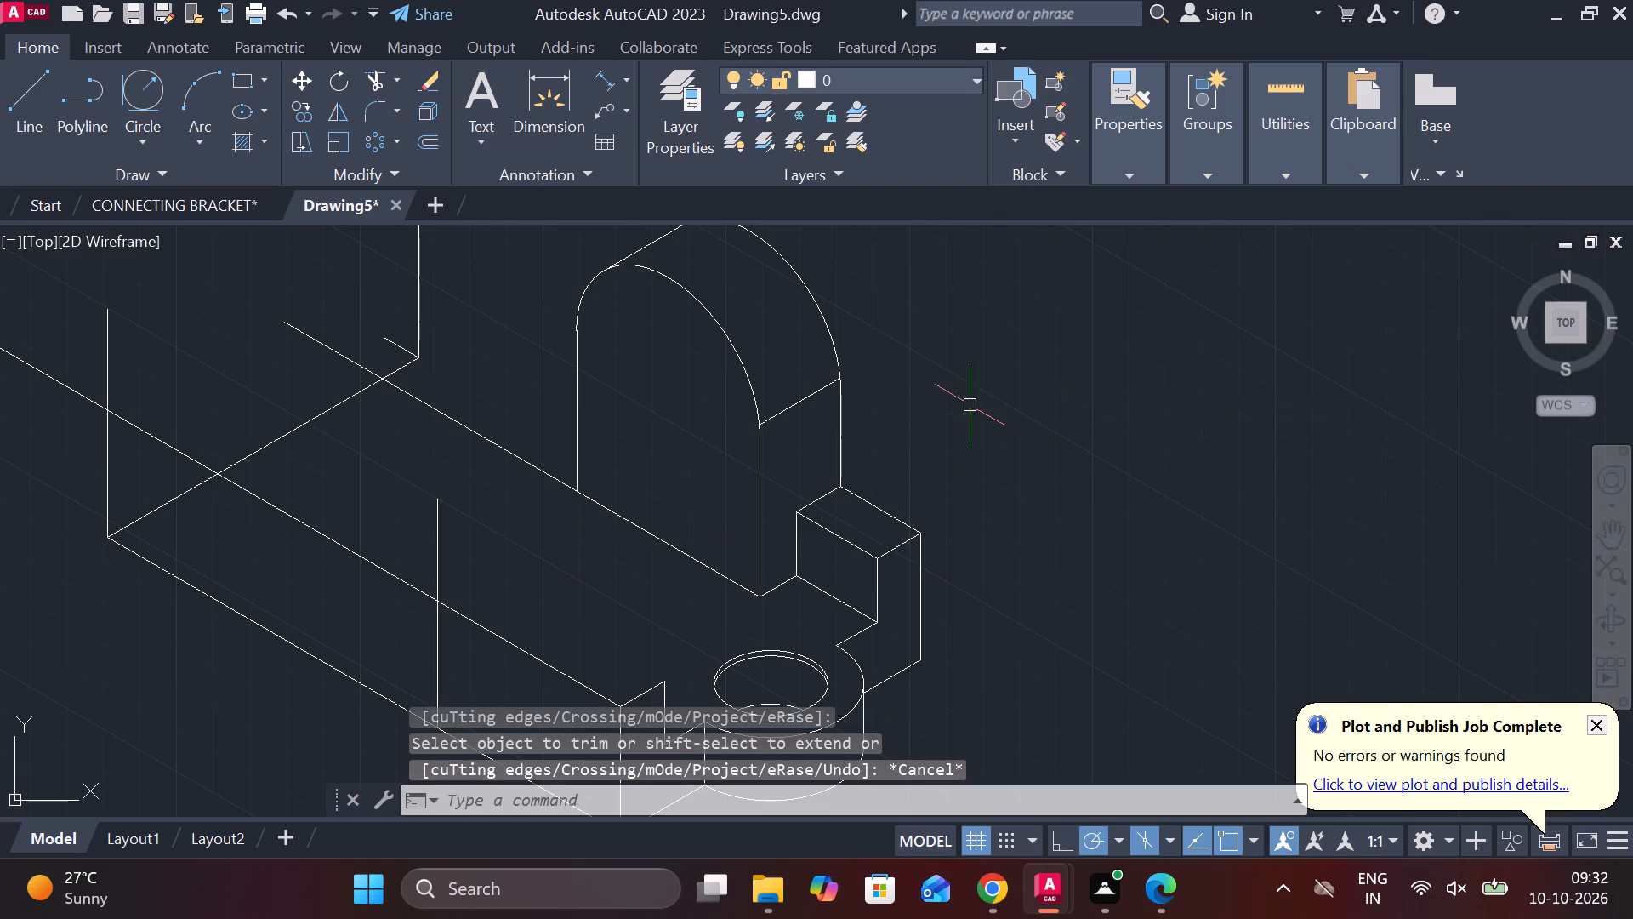
Draw a line parallel to the base's short edges from the rear step block's top corner beside the upright across and beyond the front bottom edge.
middle_click_drag(977, 479, 980, 284)
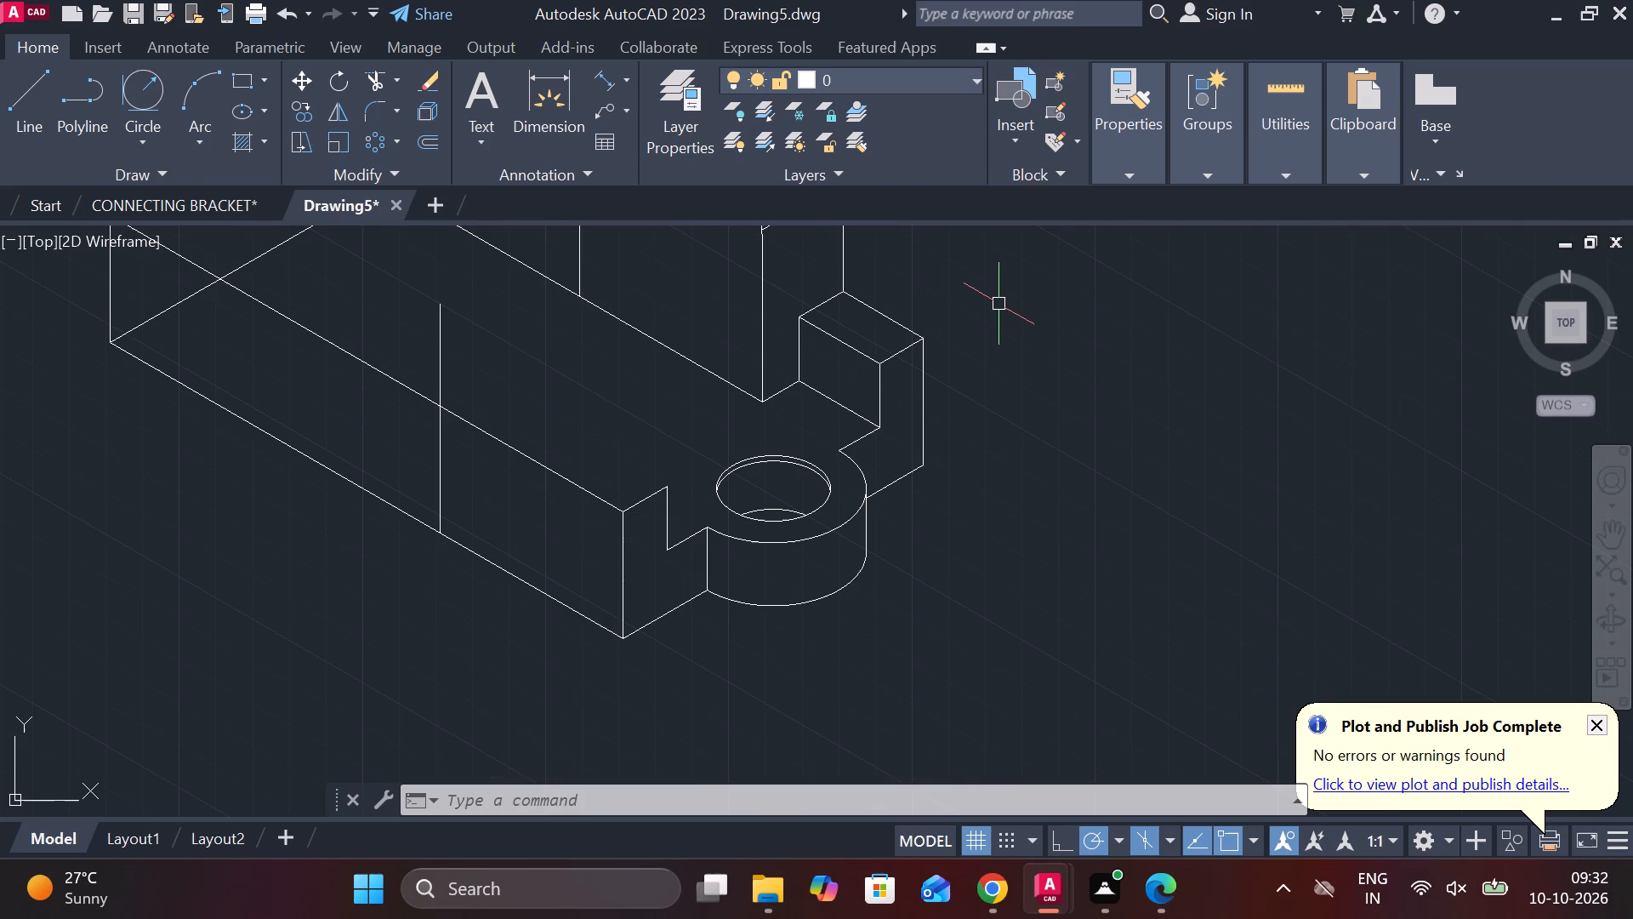
middle_click_drag(1006, 313, 1023, 438)
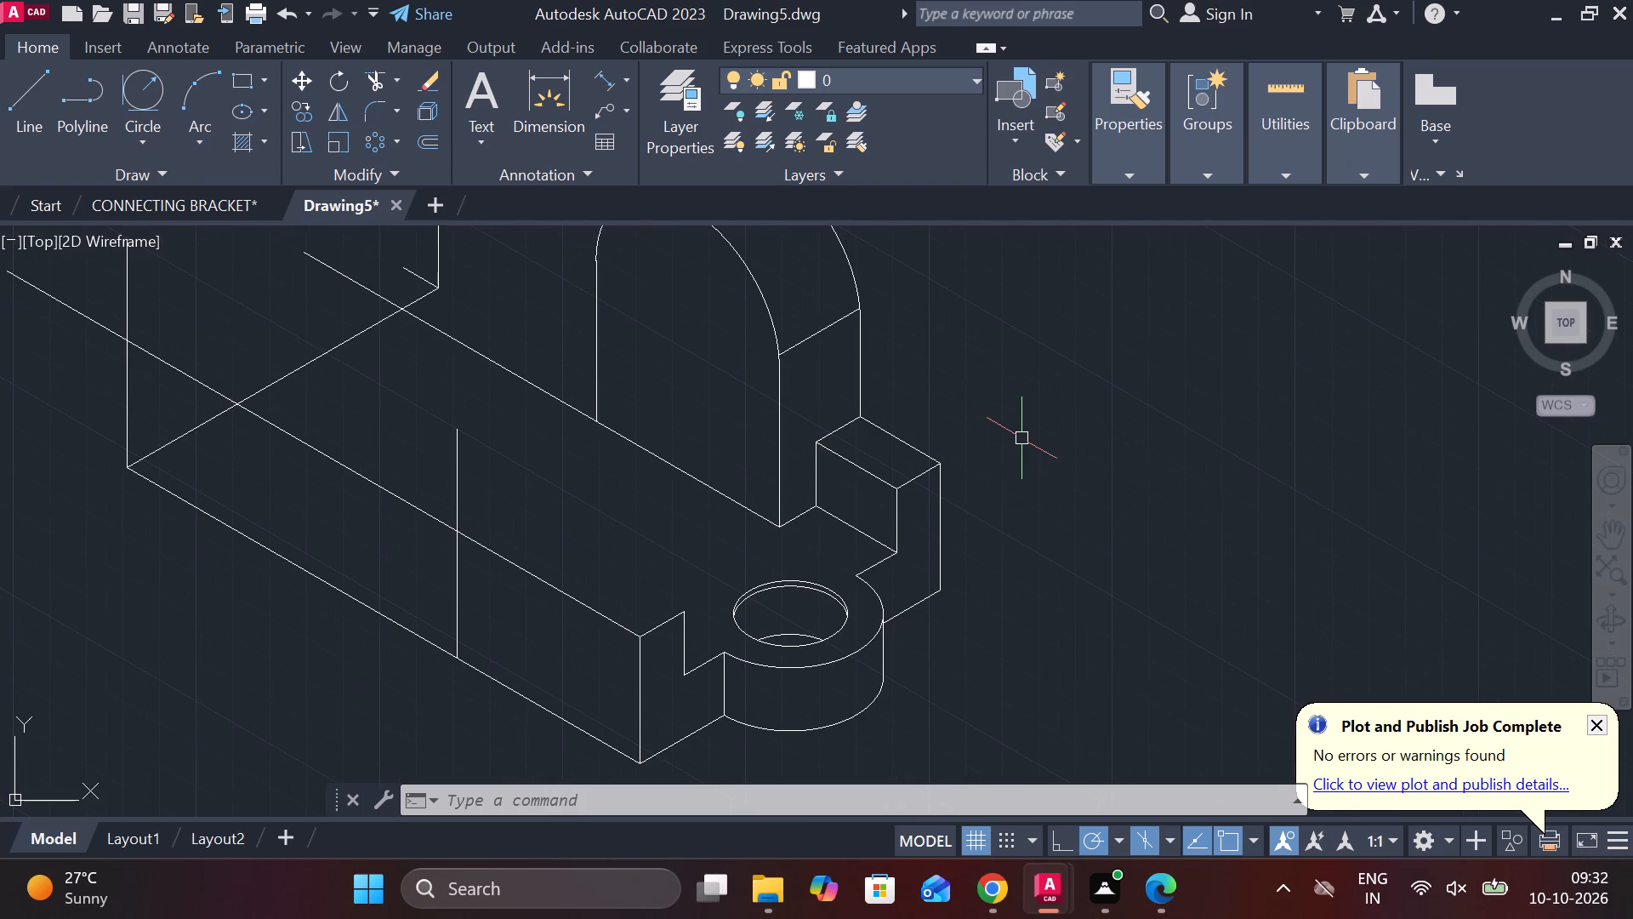
key("l")
key("Return")
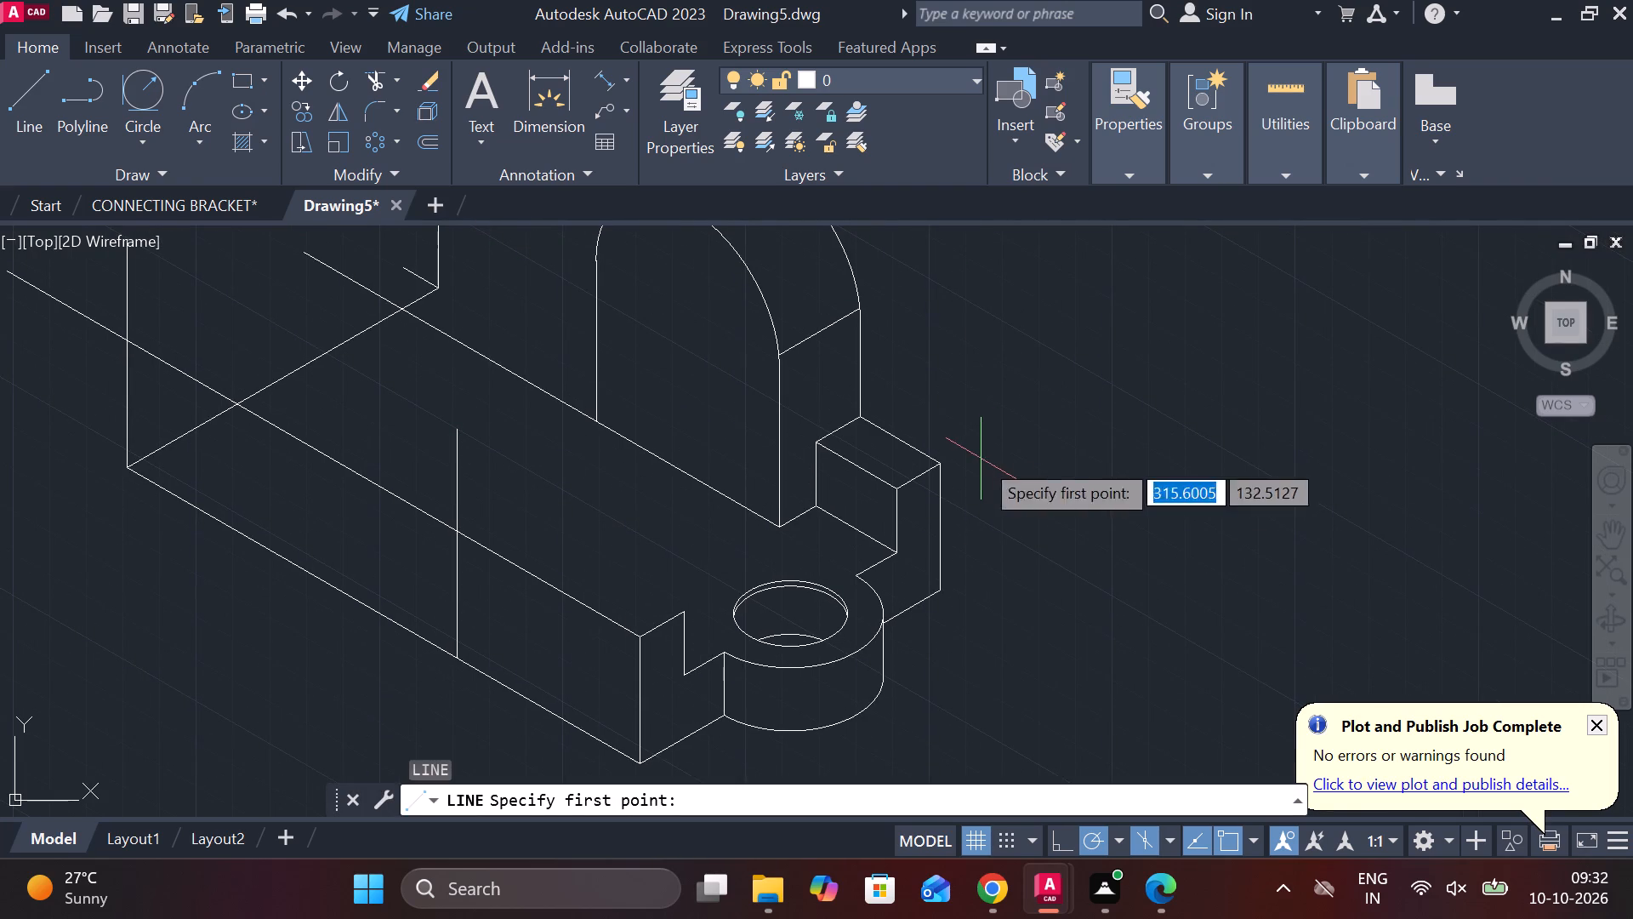
left_click(815, 458)
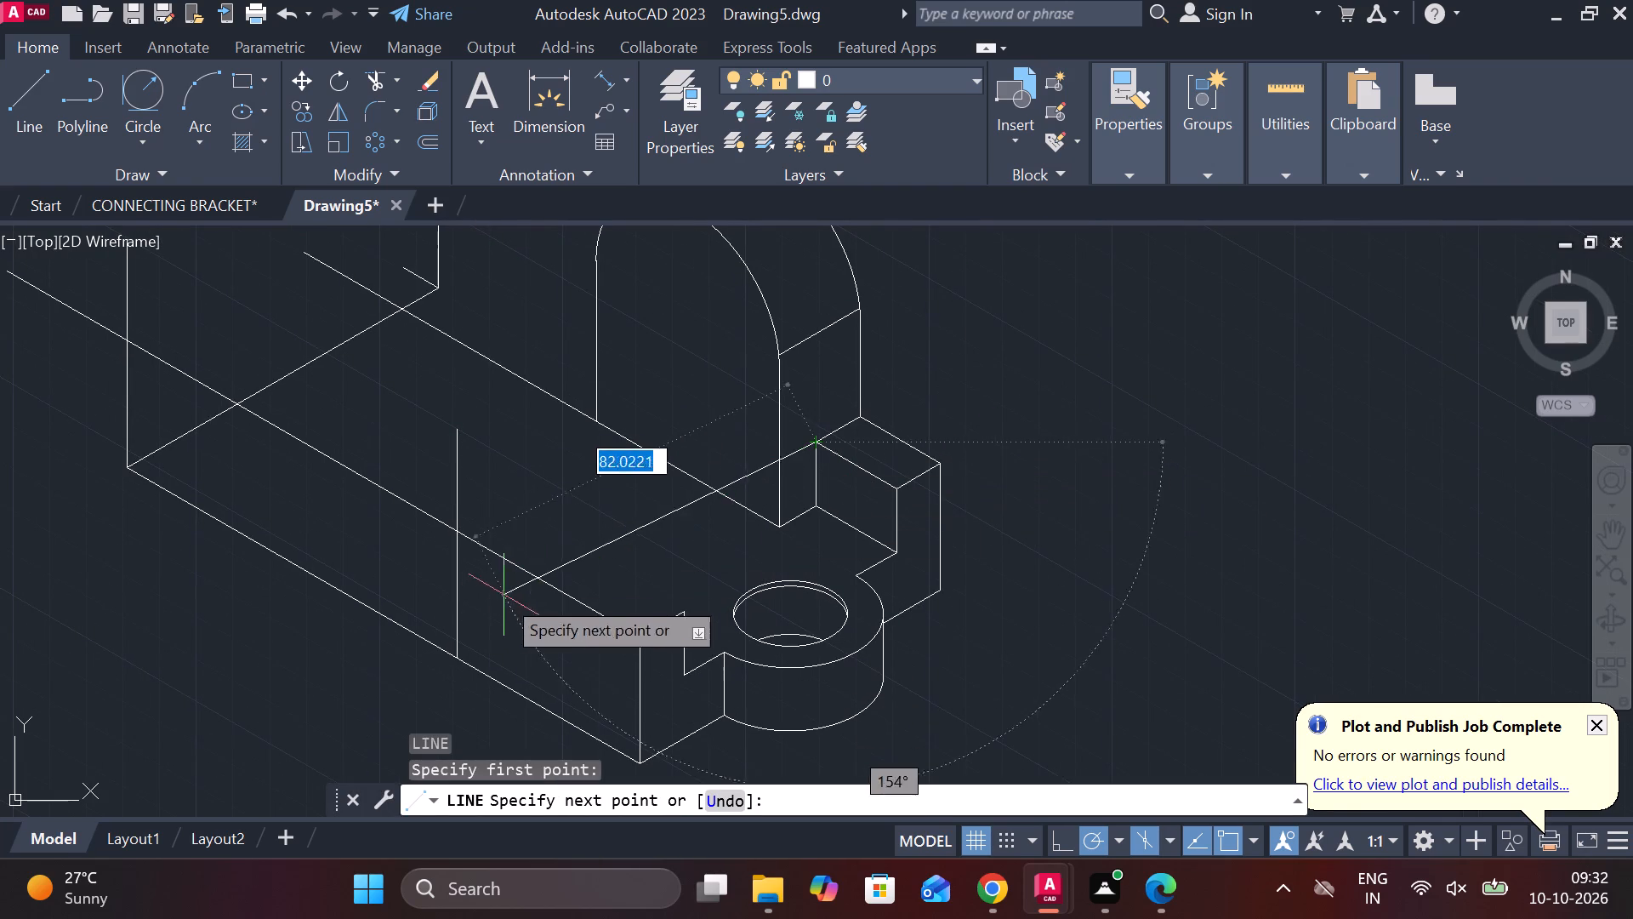
left_click(475, 636)
key("ctrl+z")
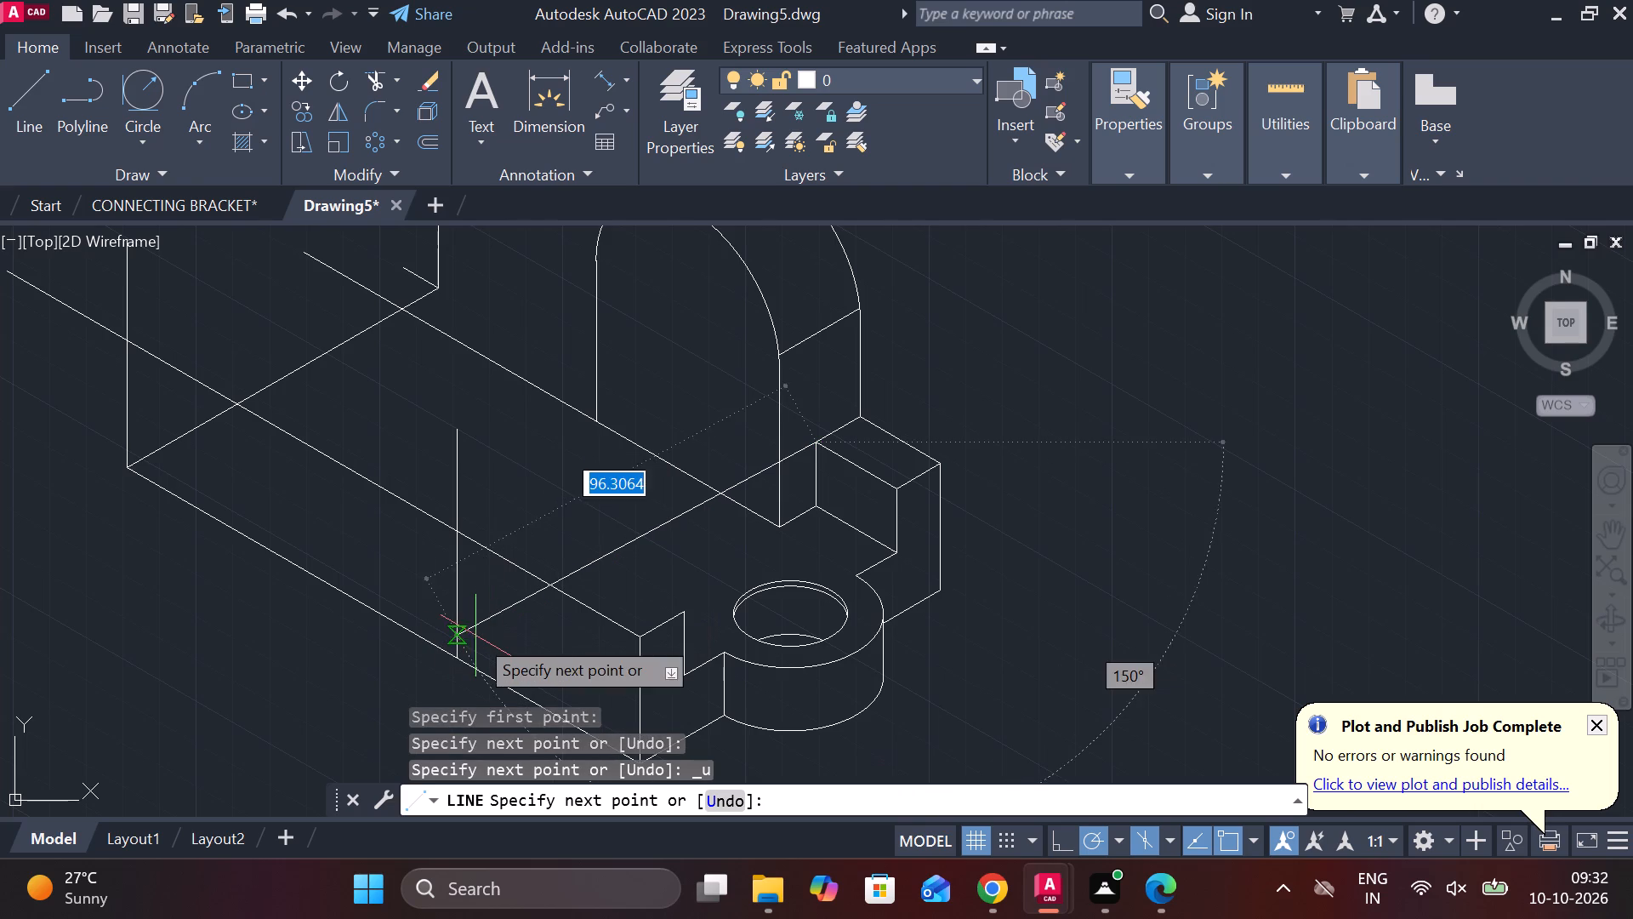
middle_click_drag(441, 708, 469, 557)
middle_click_drag(441, 684, 592, 479)
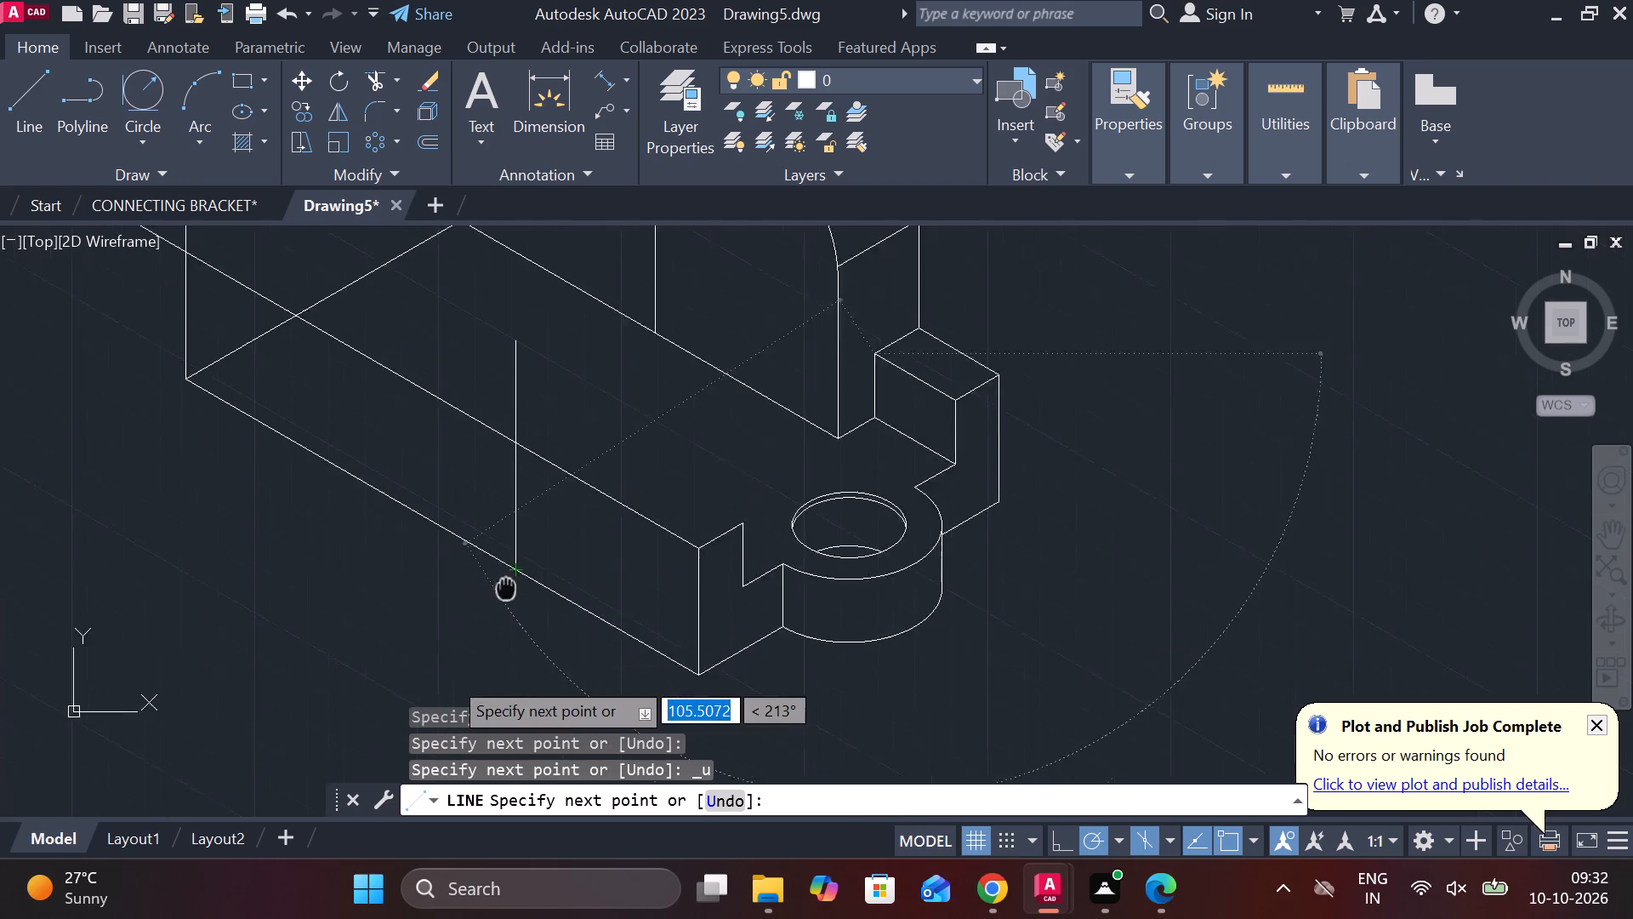
middle_click_drag(592, 479, 625, 430)
left_click(509, 492)
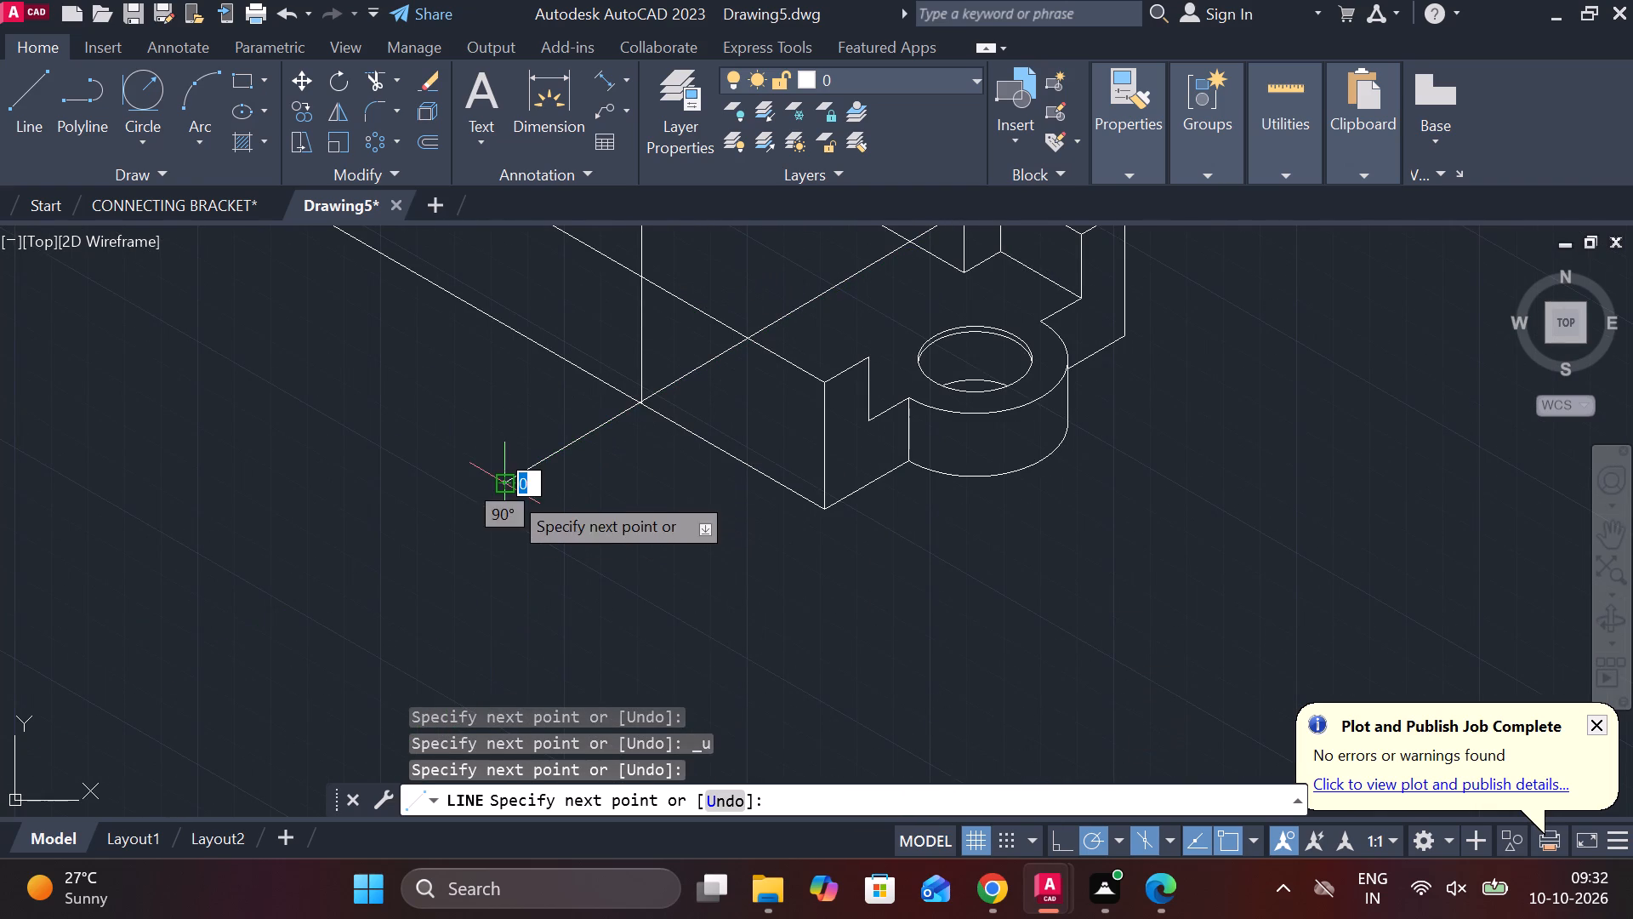
key("Escape")
middle_click_drag(578, 468, 498, 622)
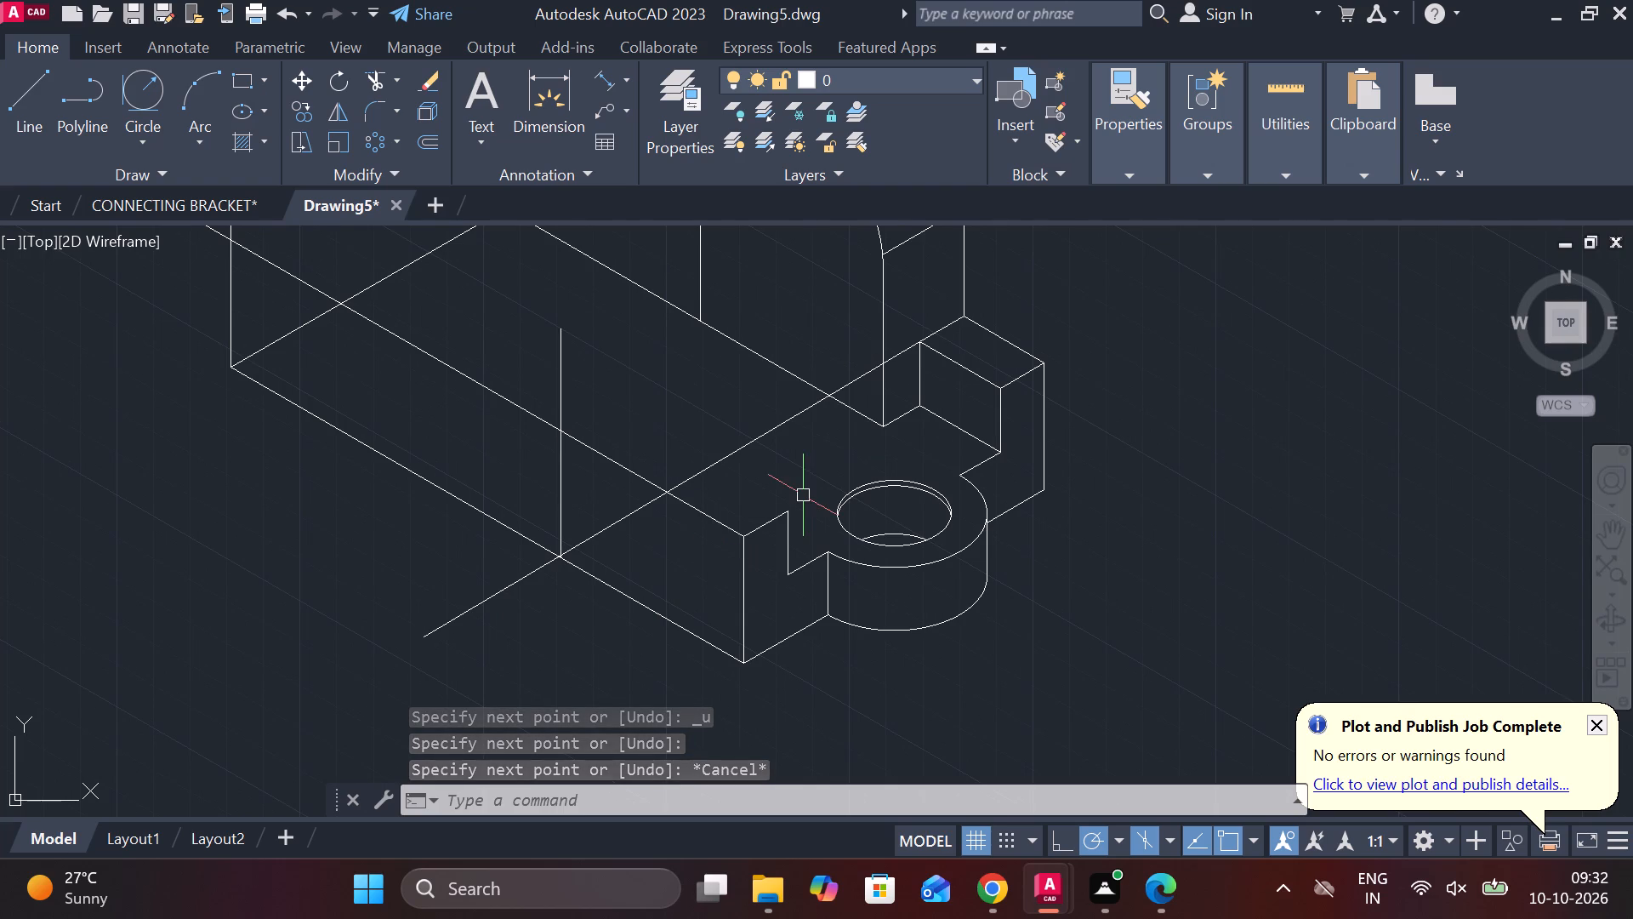
Draw a 150° line about 86 long from the inner top corner of the front step, parallel to the base's front top edge.
key("l")
key("Return")
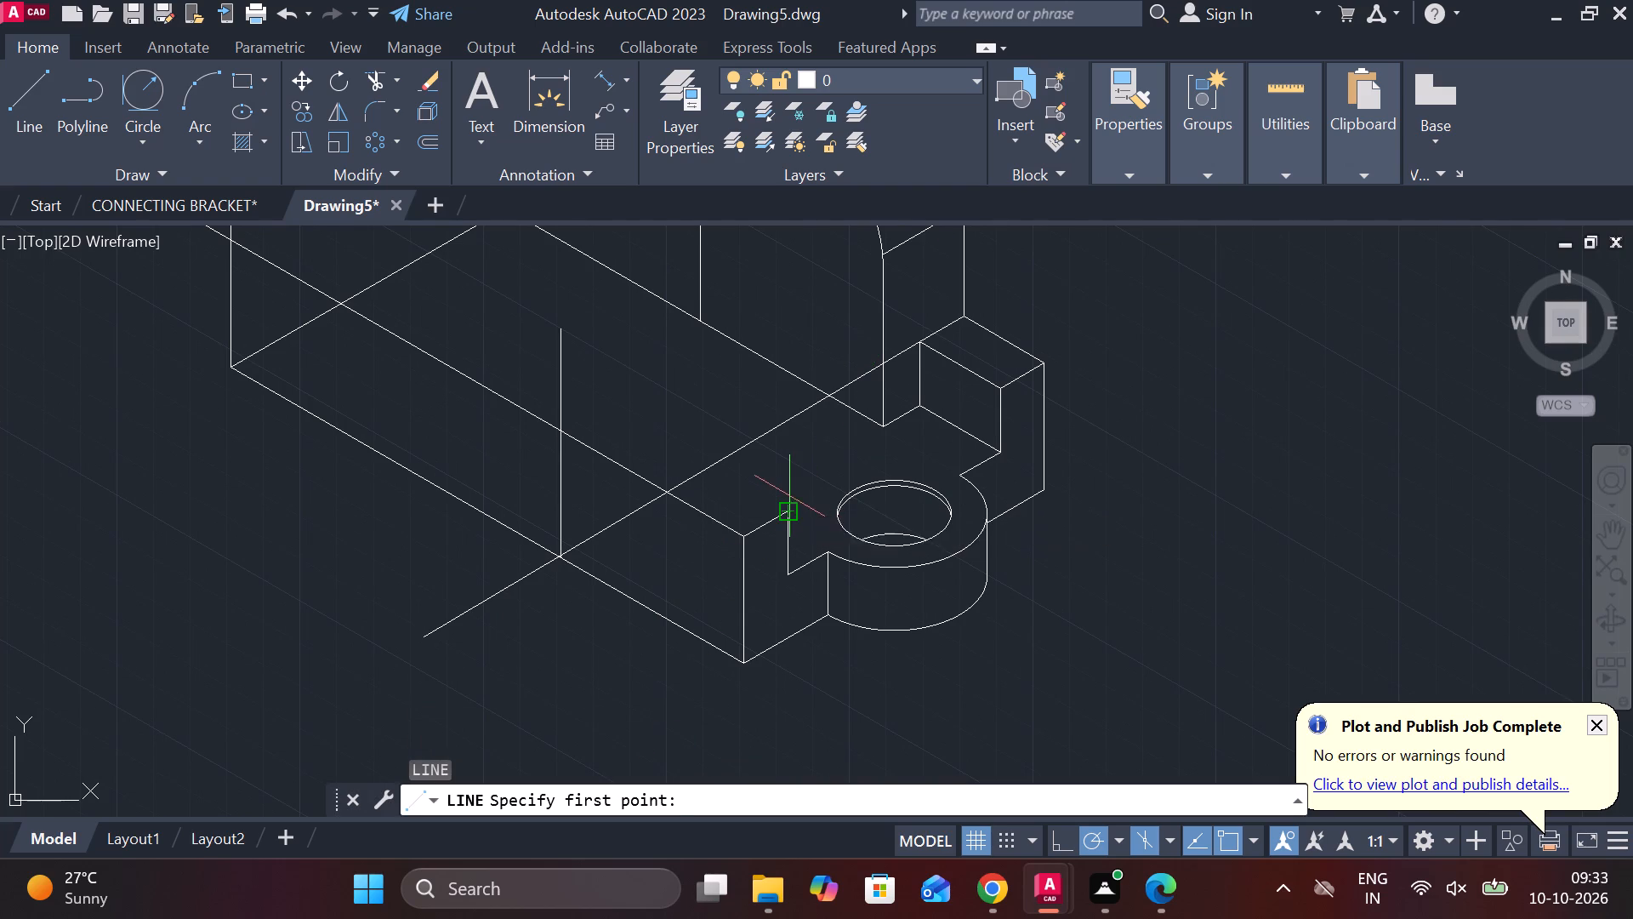
left_click(789, 500)
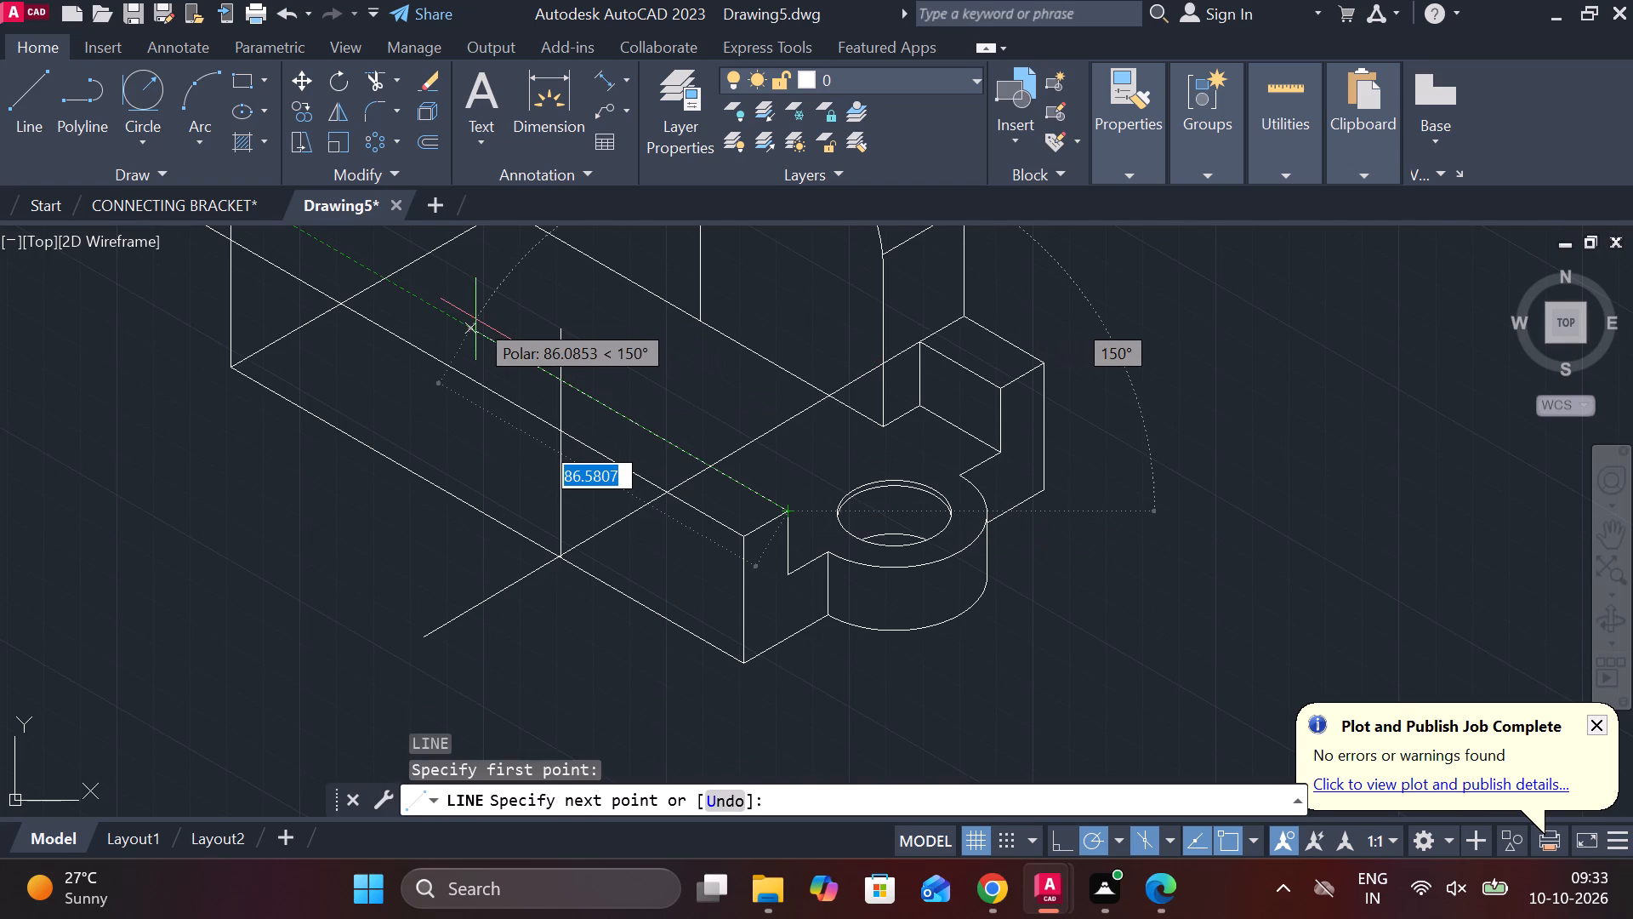
left_click(475, 319)
key("Escape")
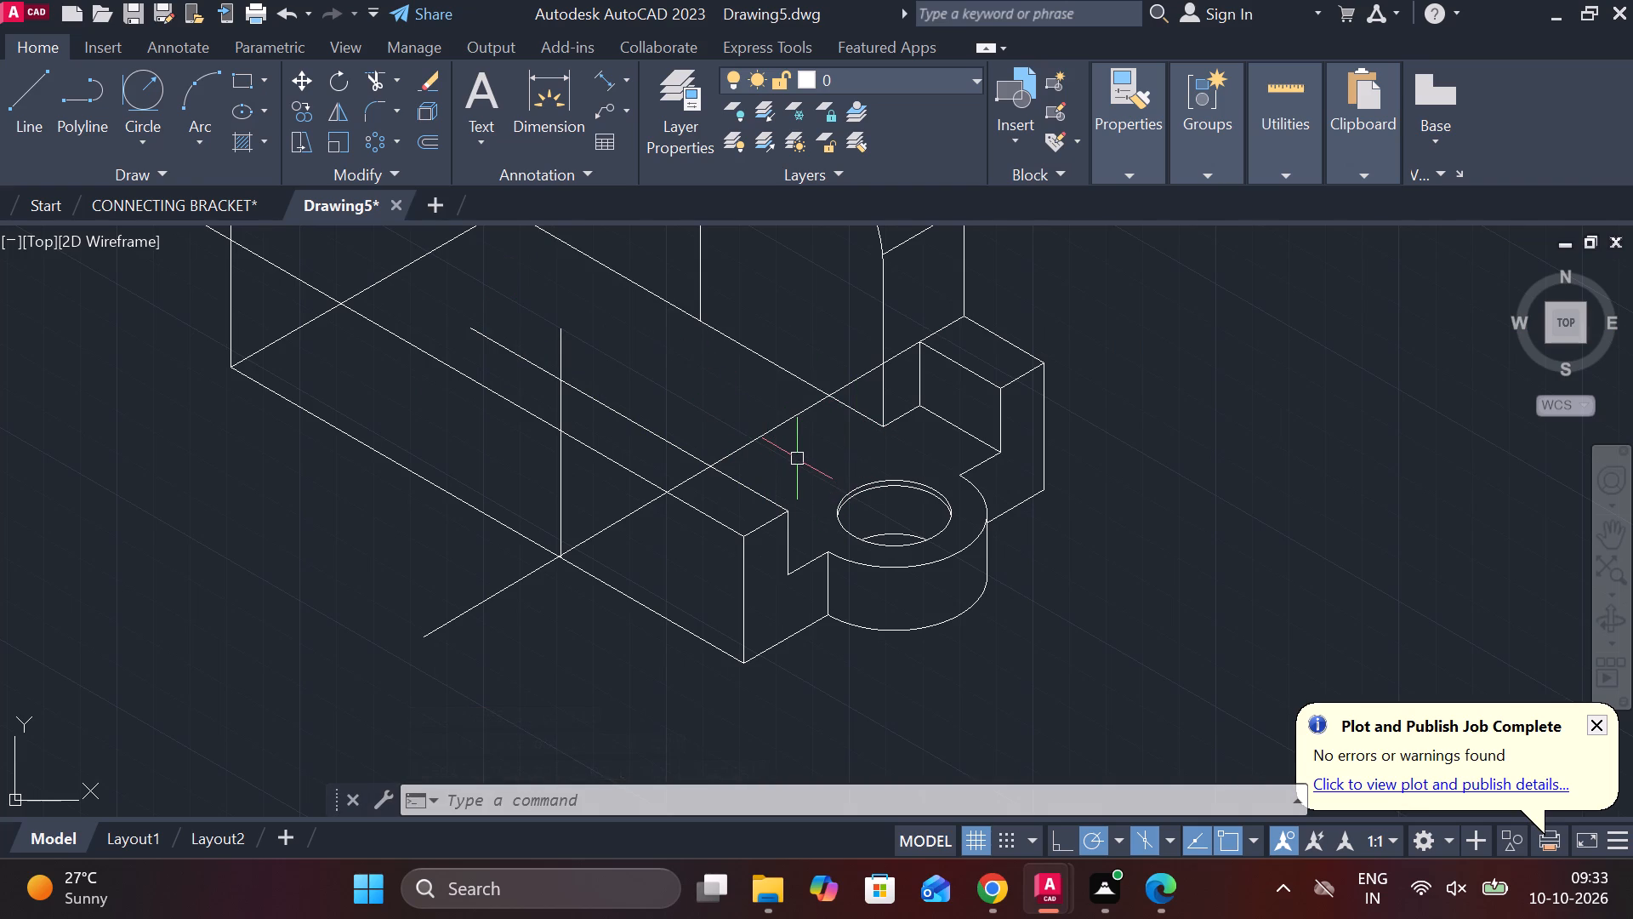
Trim the long cross line down to the short piece between the base's front top edge and the new parallel line.
type("TR")
key("space")
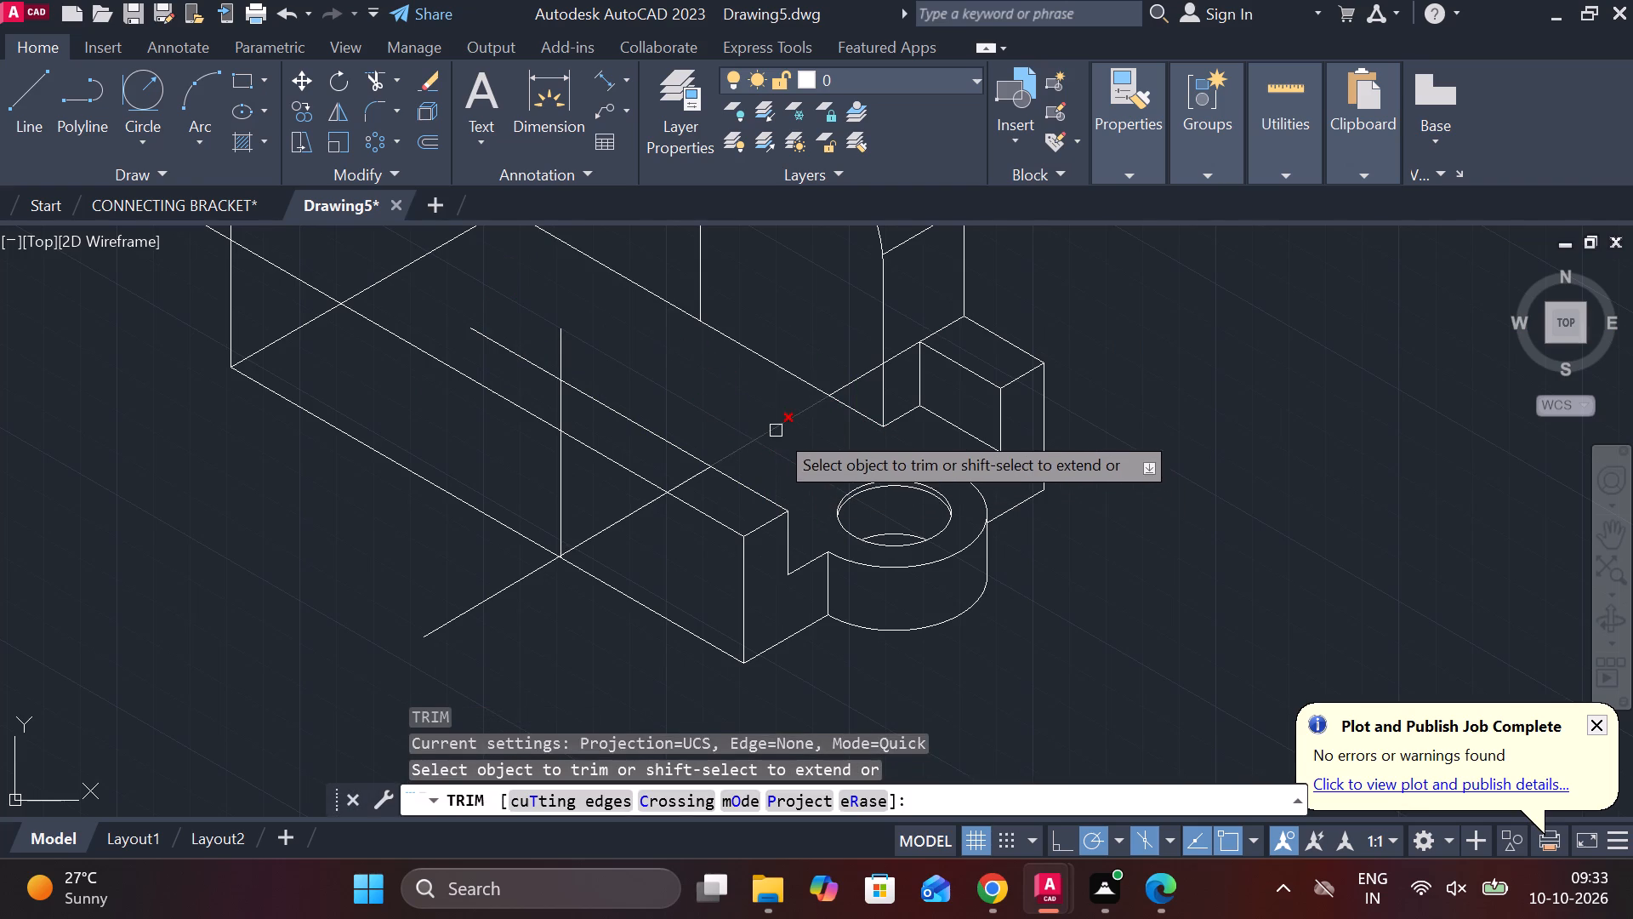
left_click(776, 431)
left_click(847, 381)
left_click(895, 362)
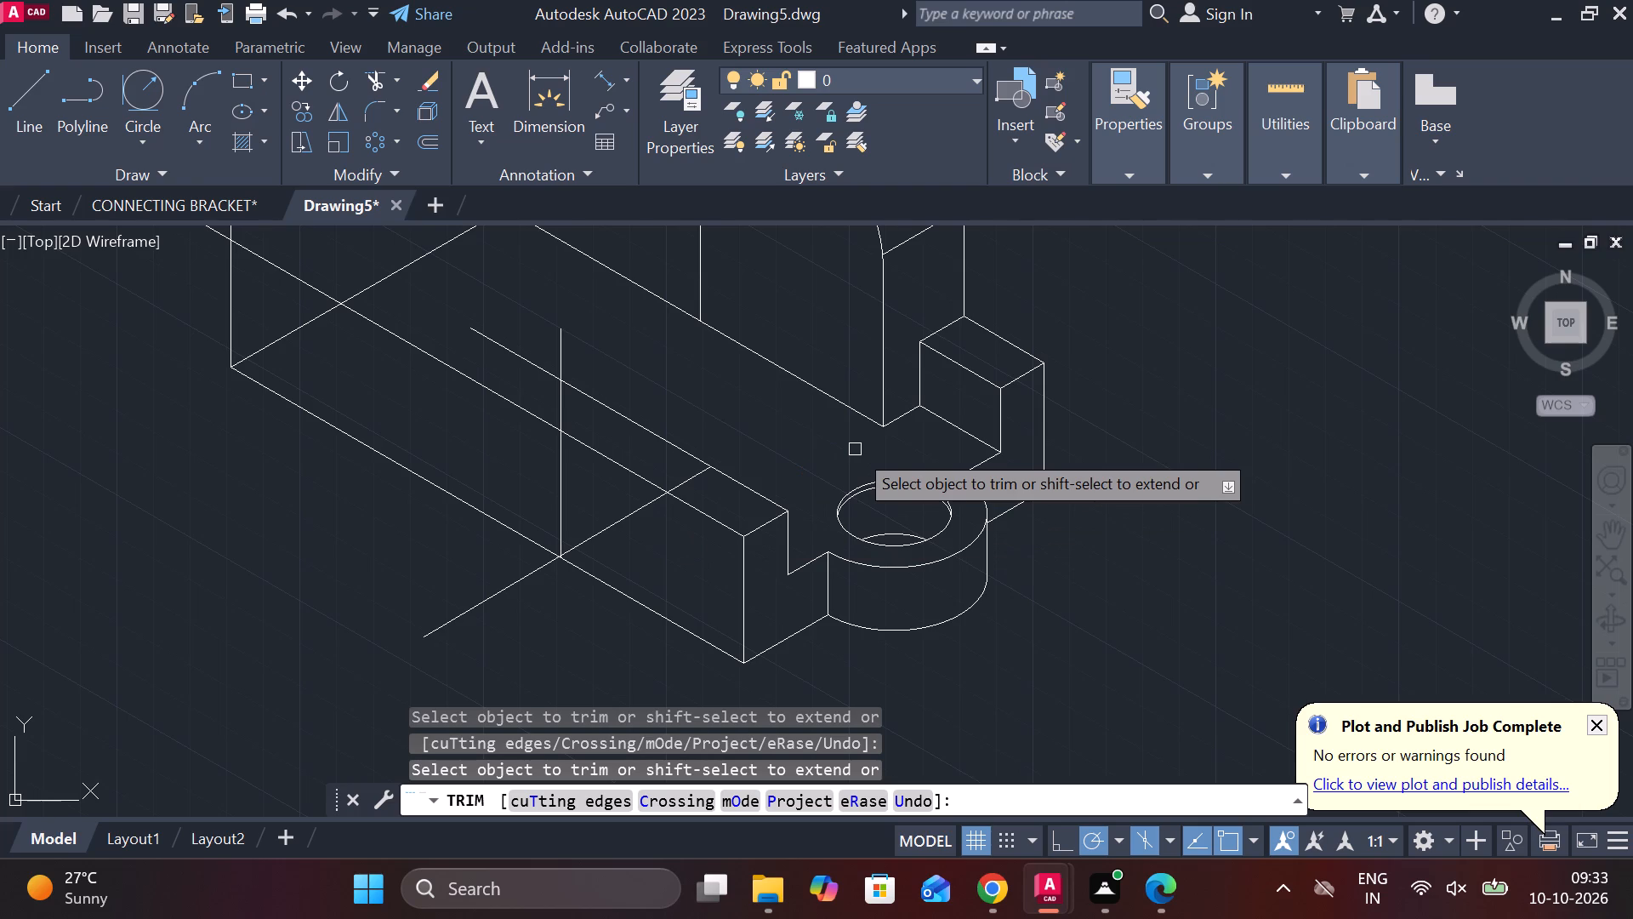
left_click(629, 512)
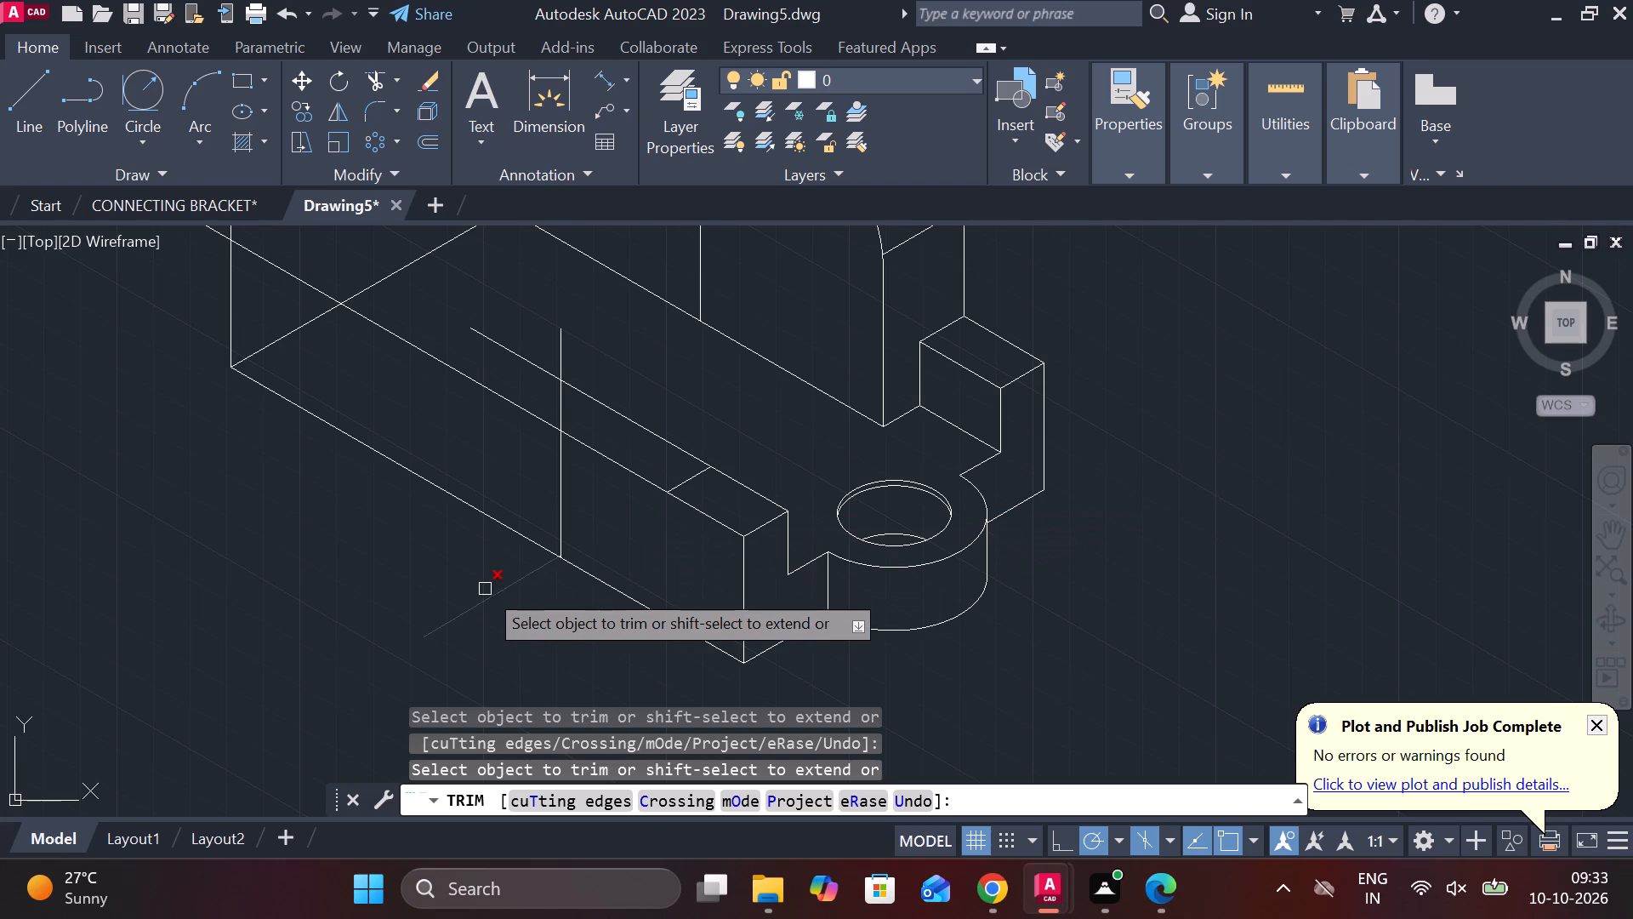
left_click(499, 588)
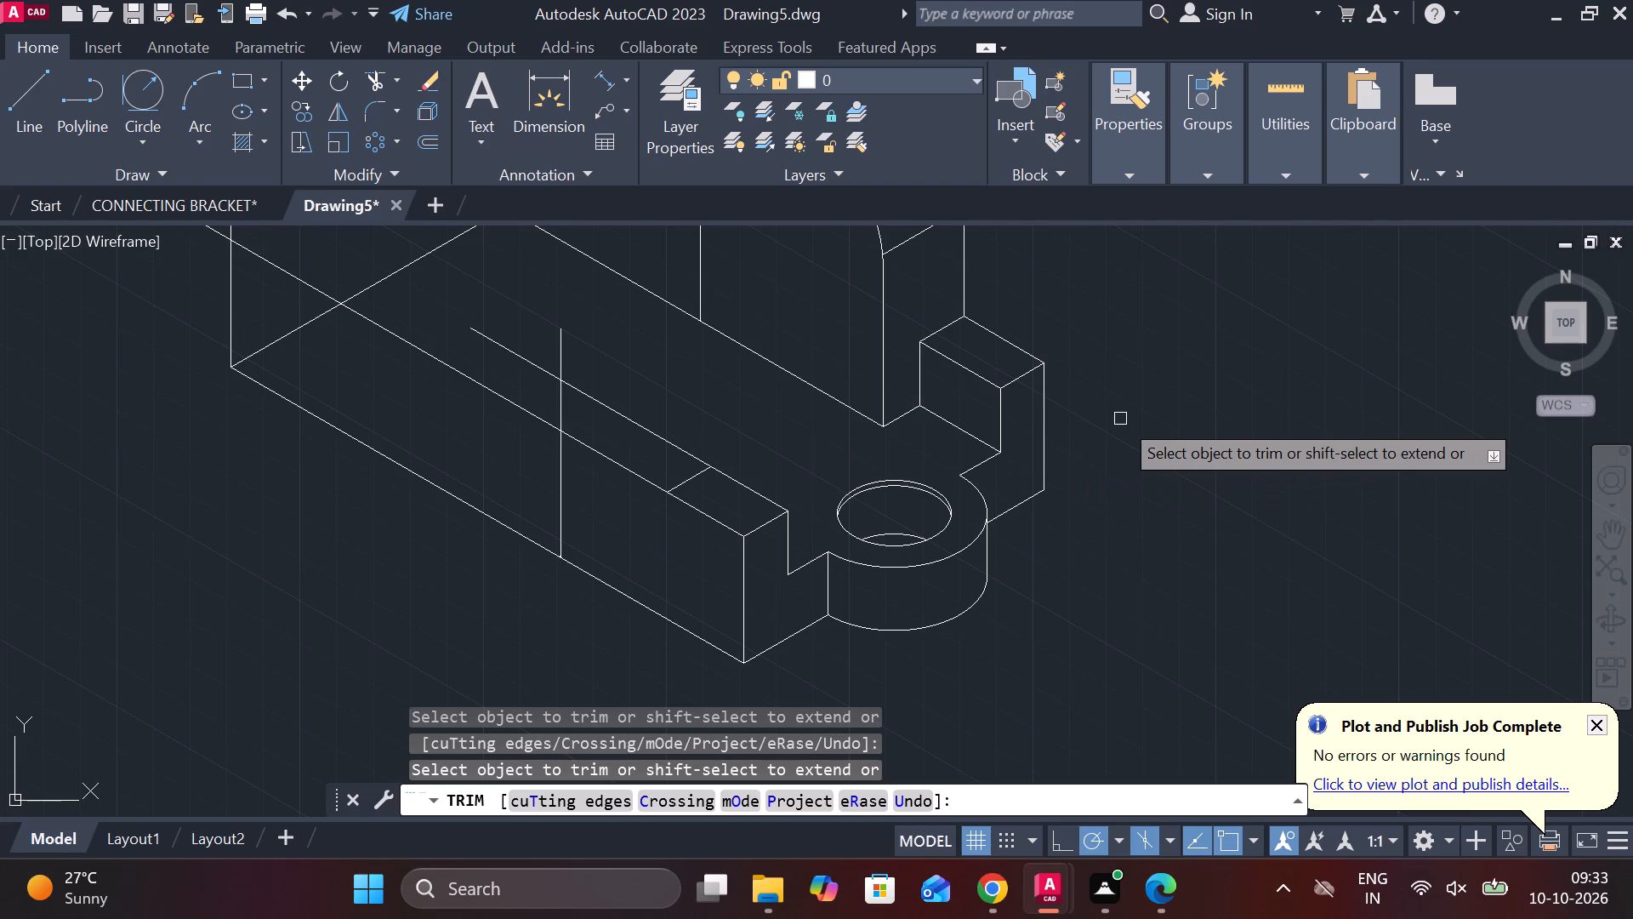
key("Escape")
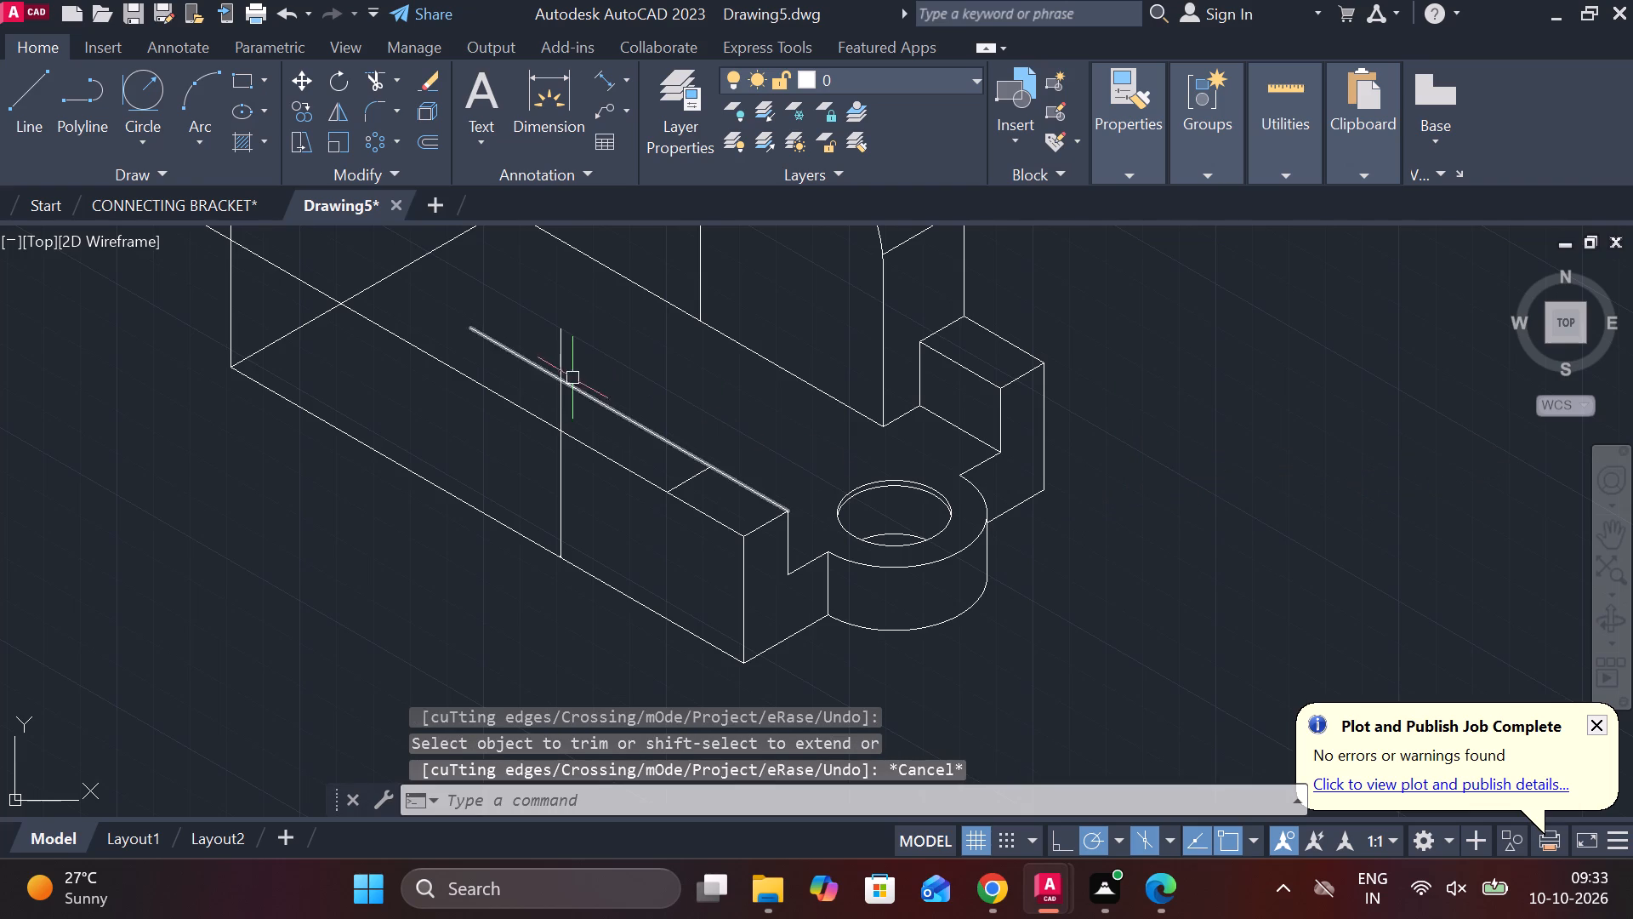
Draw a radius 25 isocircle centred on the top end of the vertical rising from the base's front bottom edge.
type("EL")
key("Return")
key("i")
key("Return")
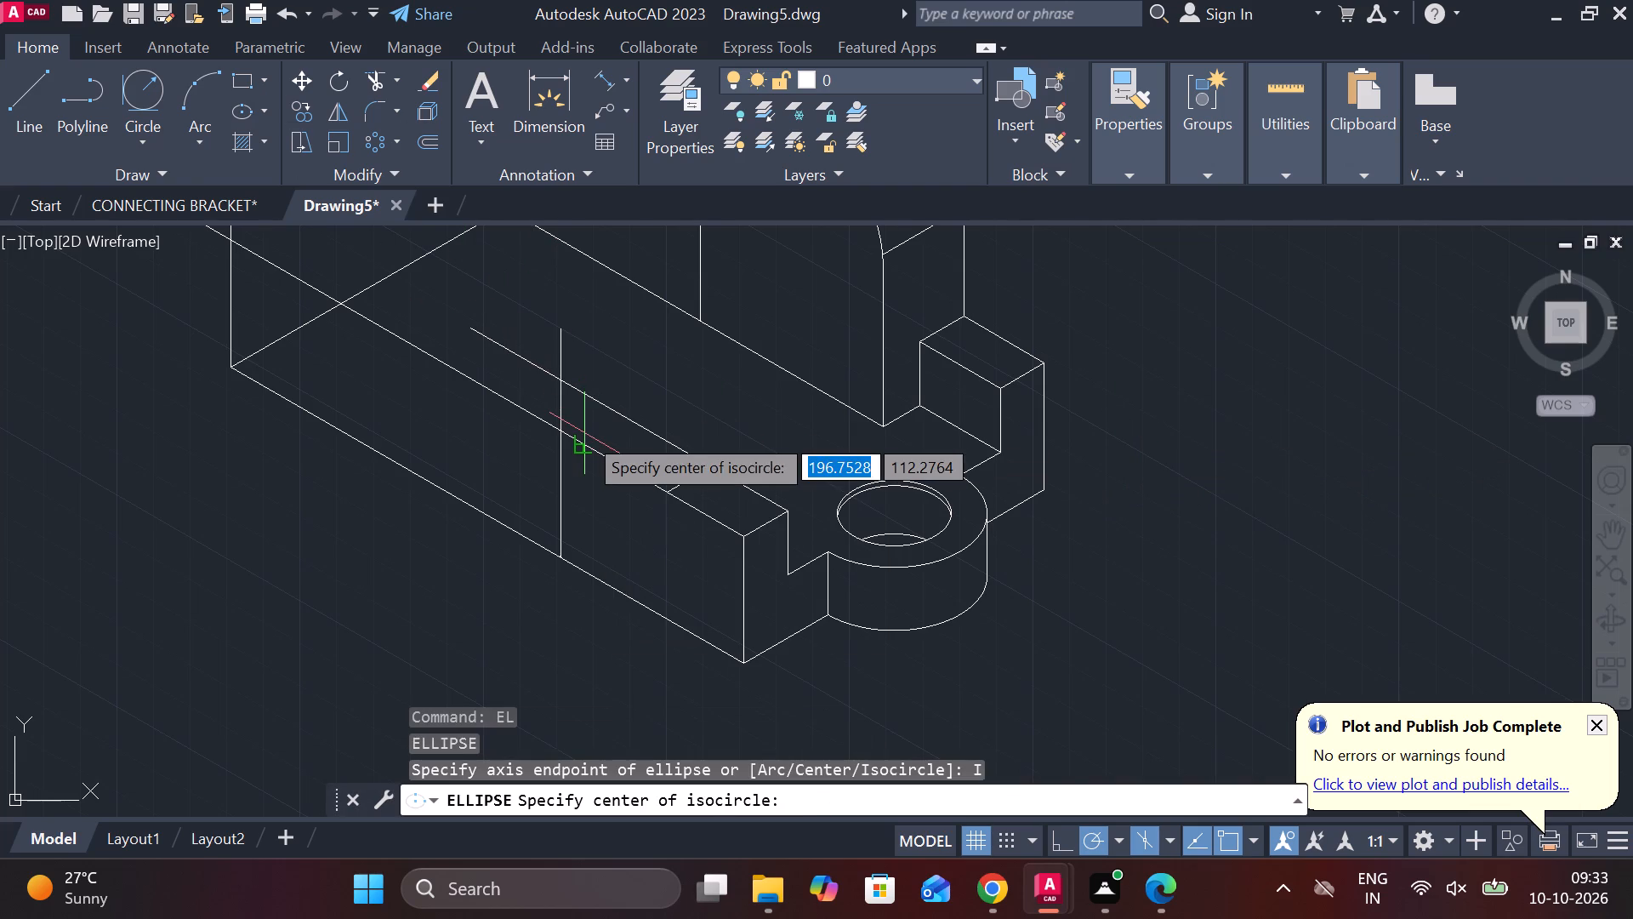
left_click(552, 327)
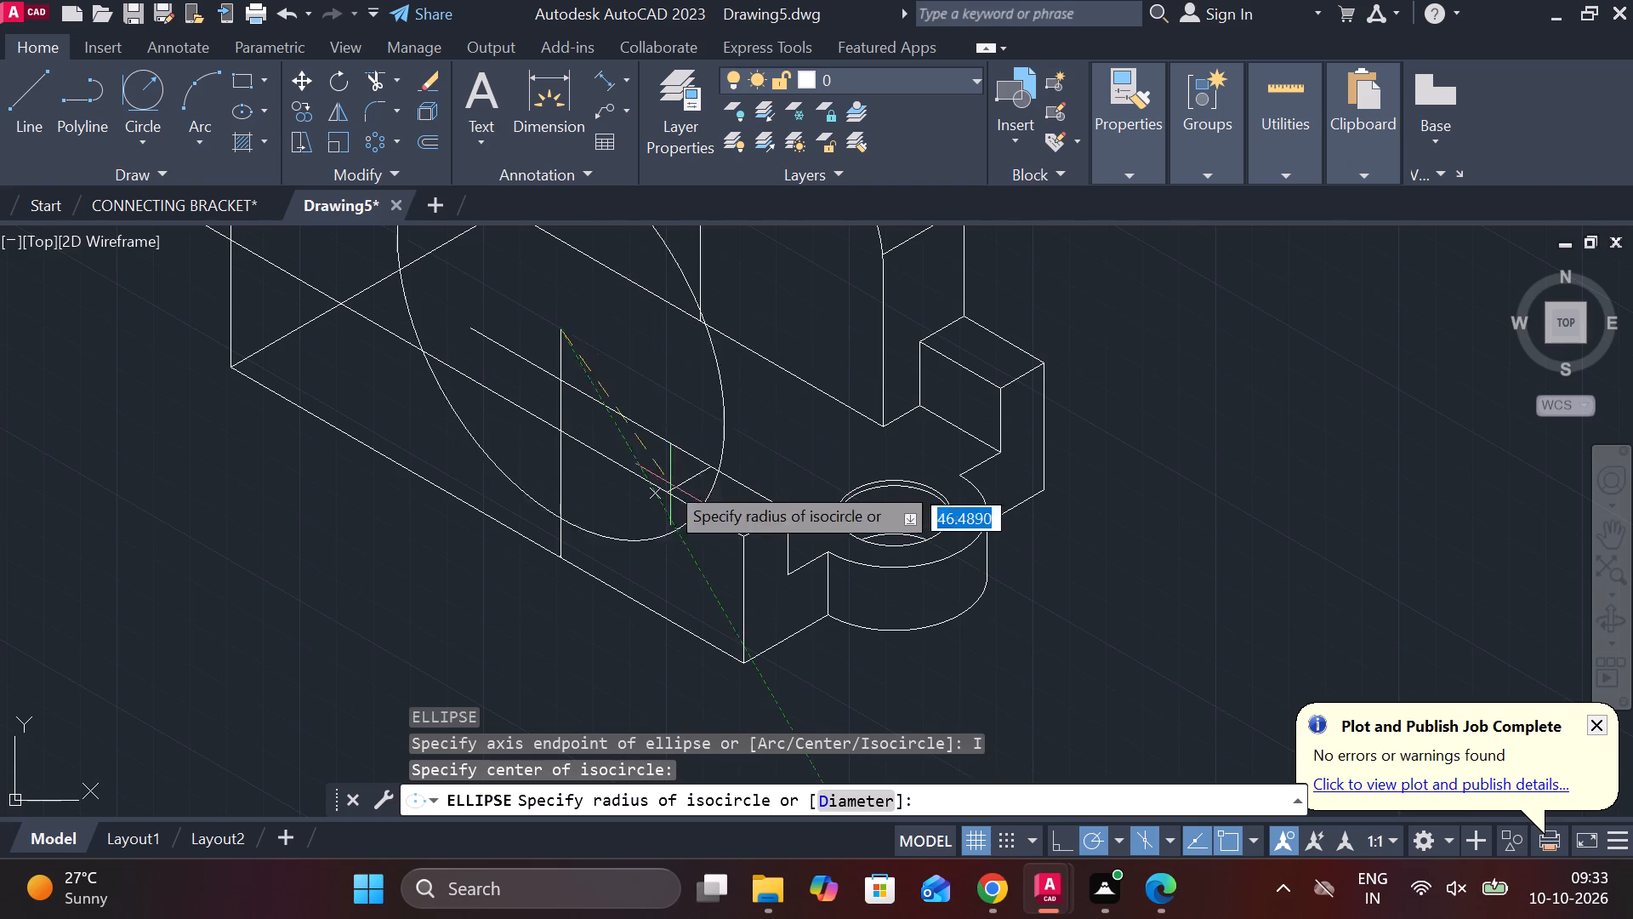
type("25")
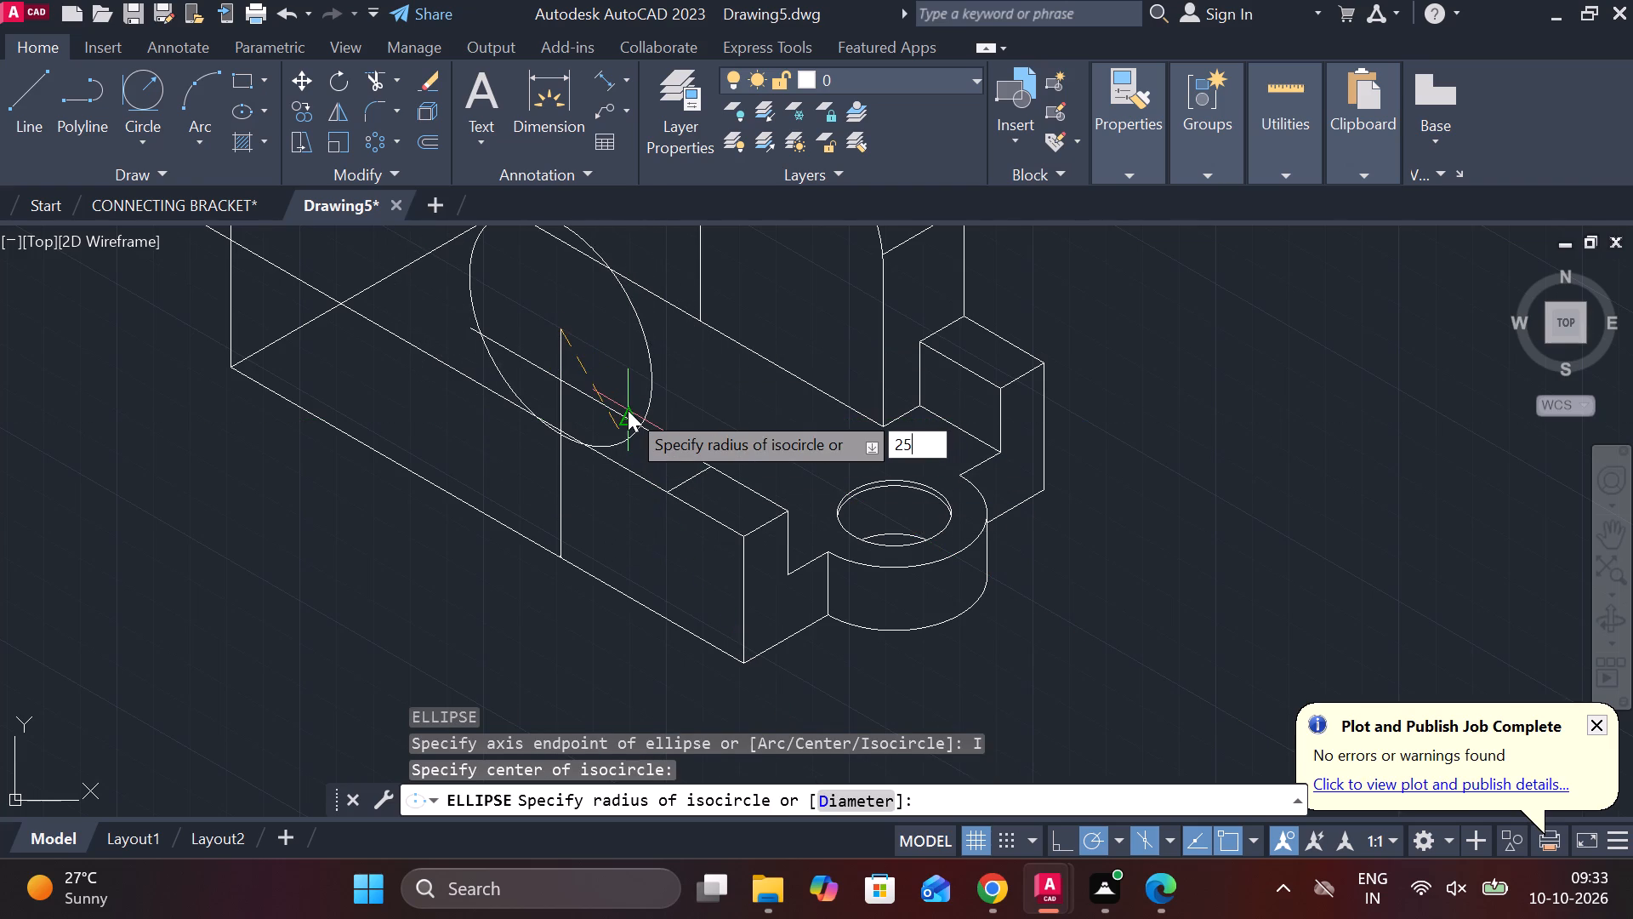
key("space")
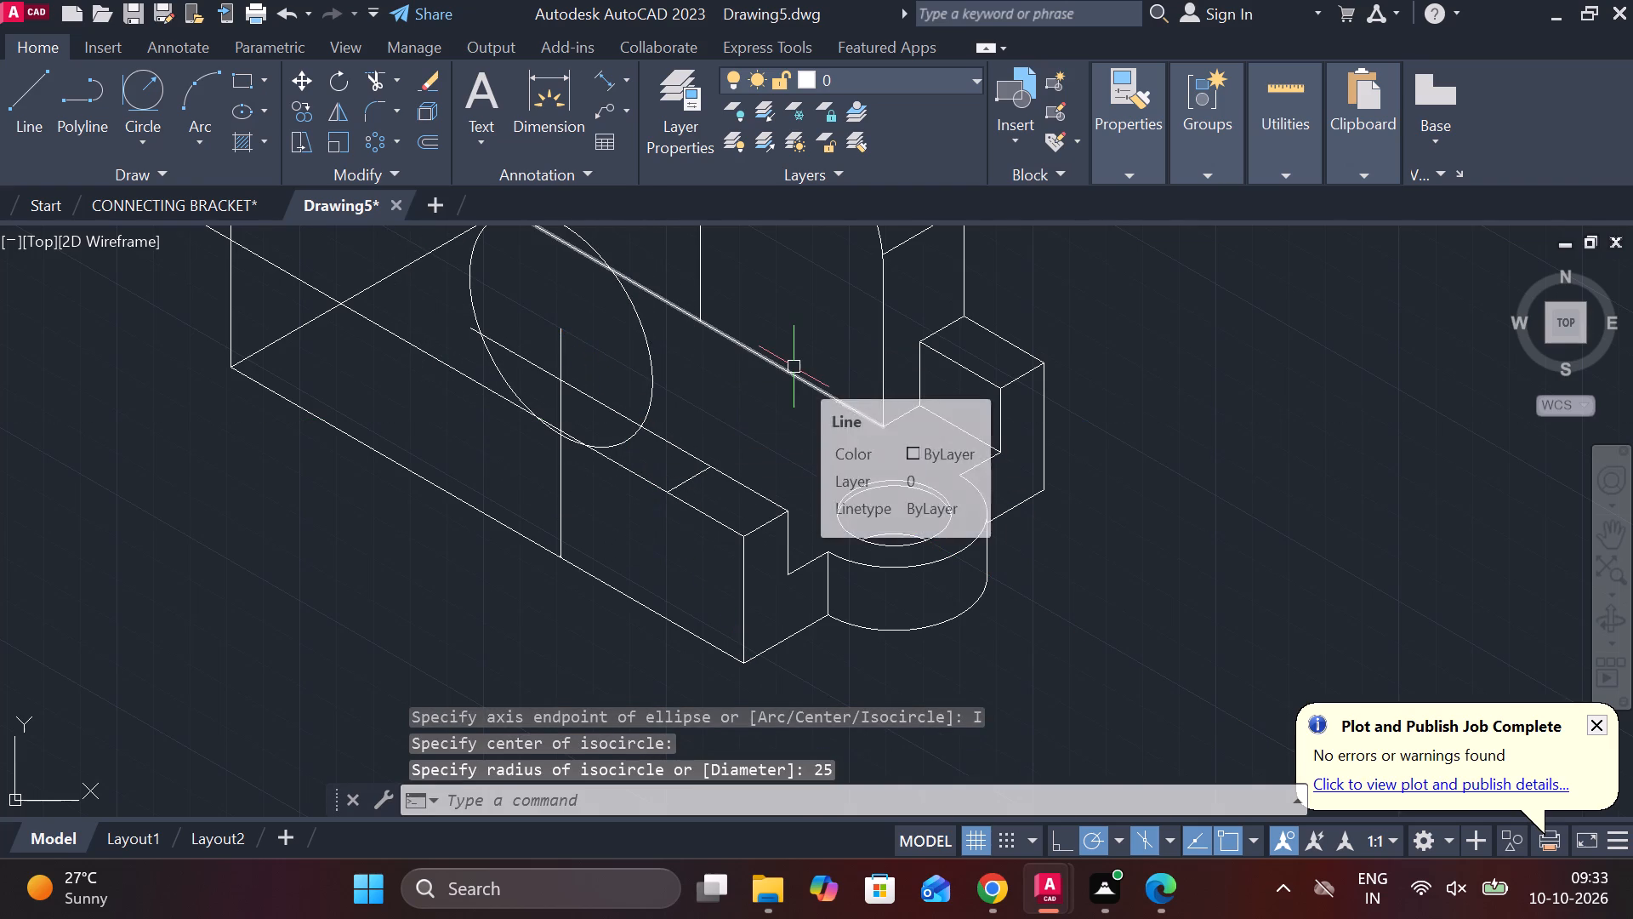
key("Escape")
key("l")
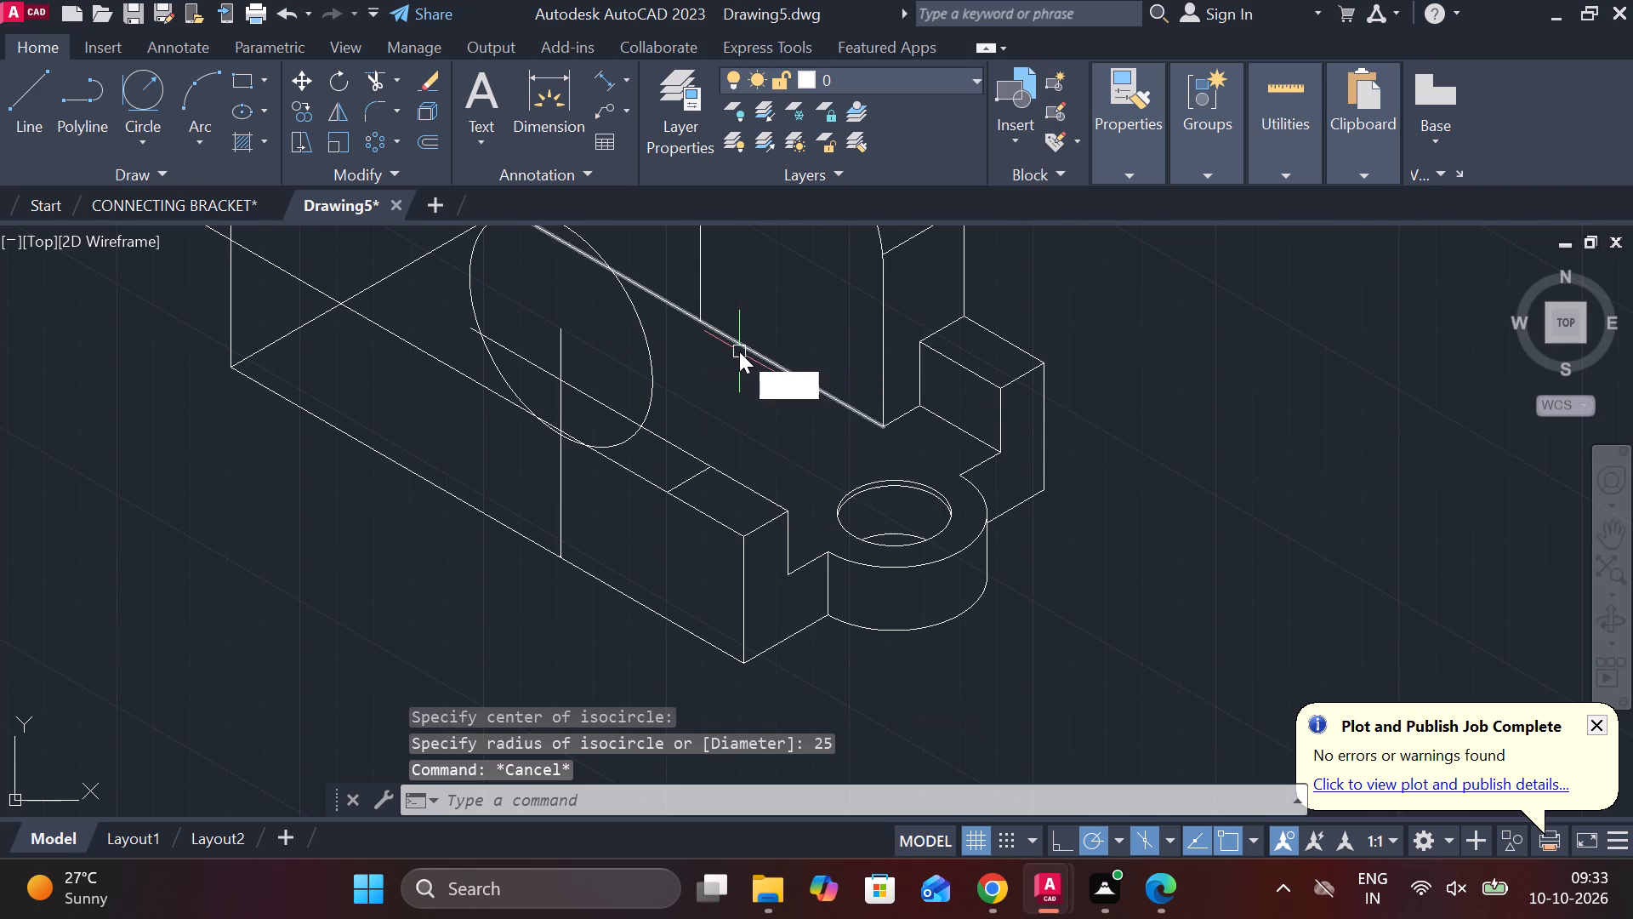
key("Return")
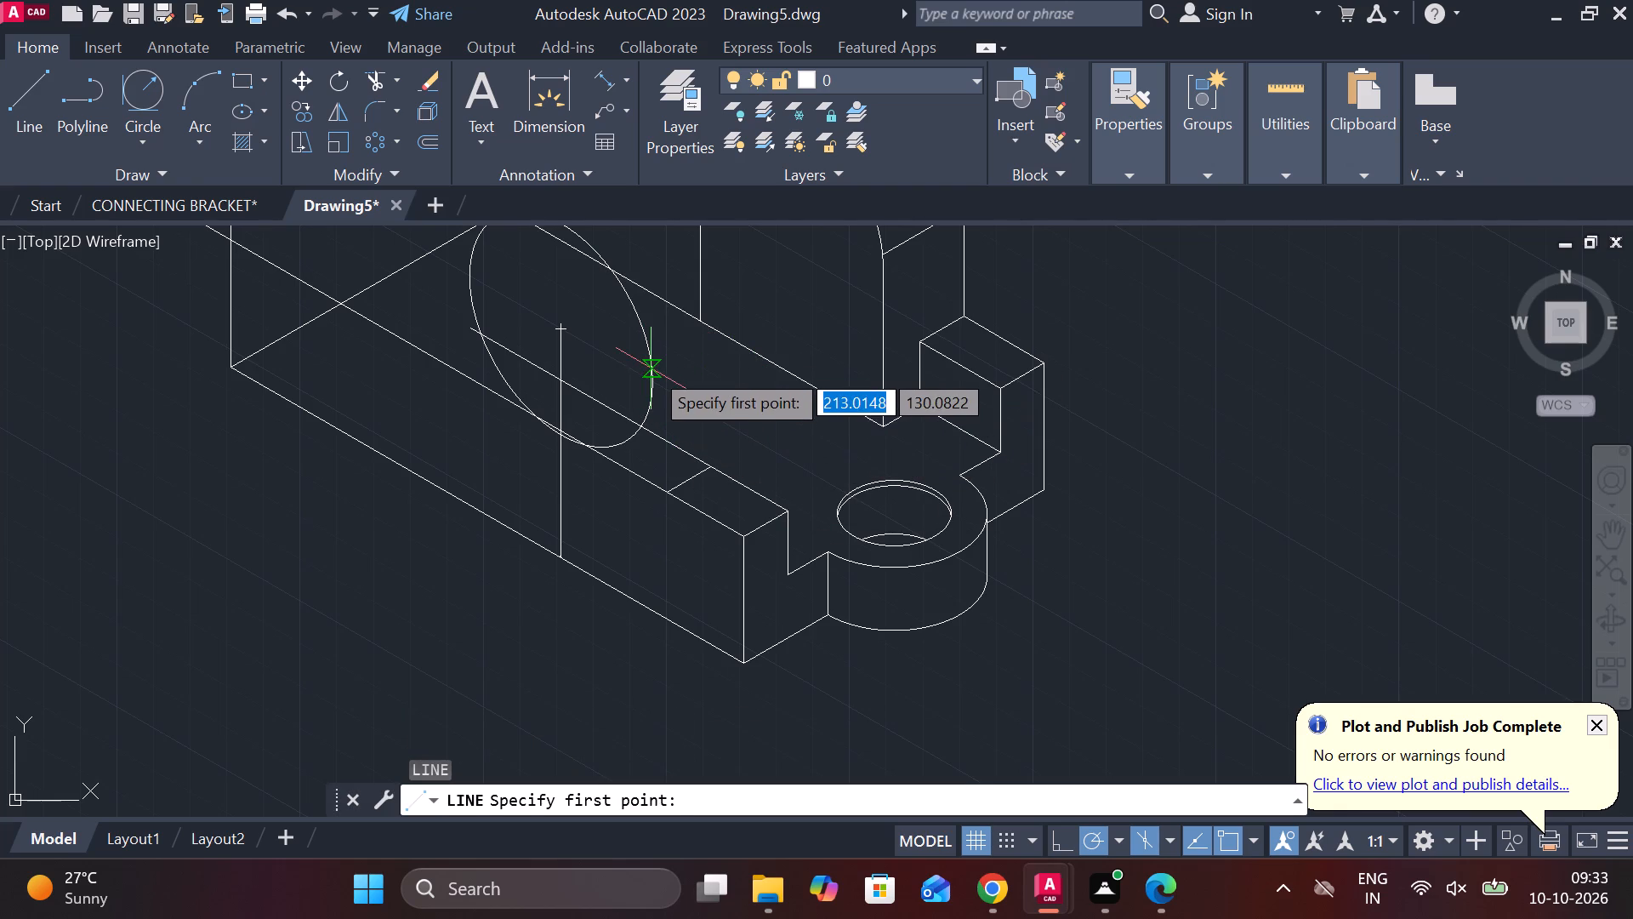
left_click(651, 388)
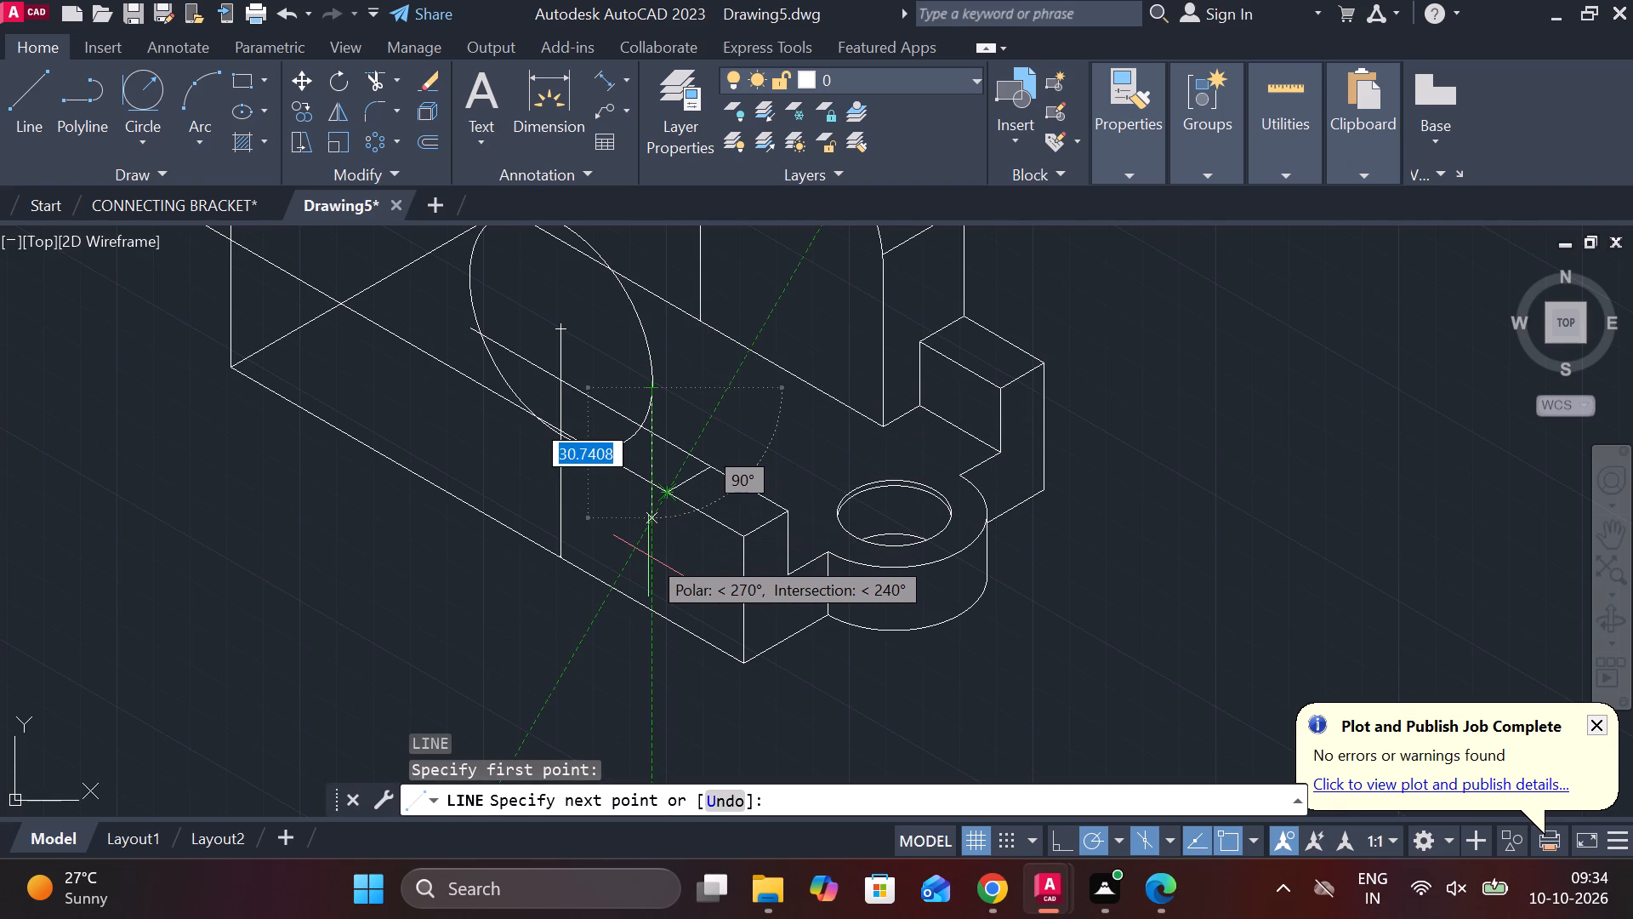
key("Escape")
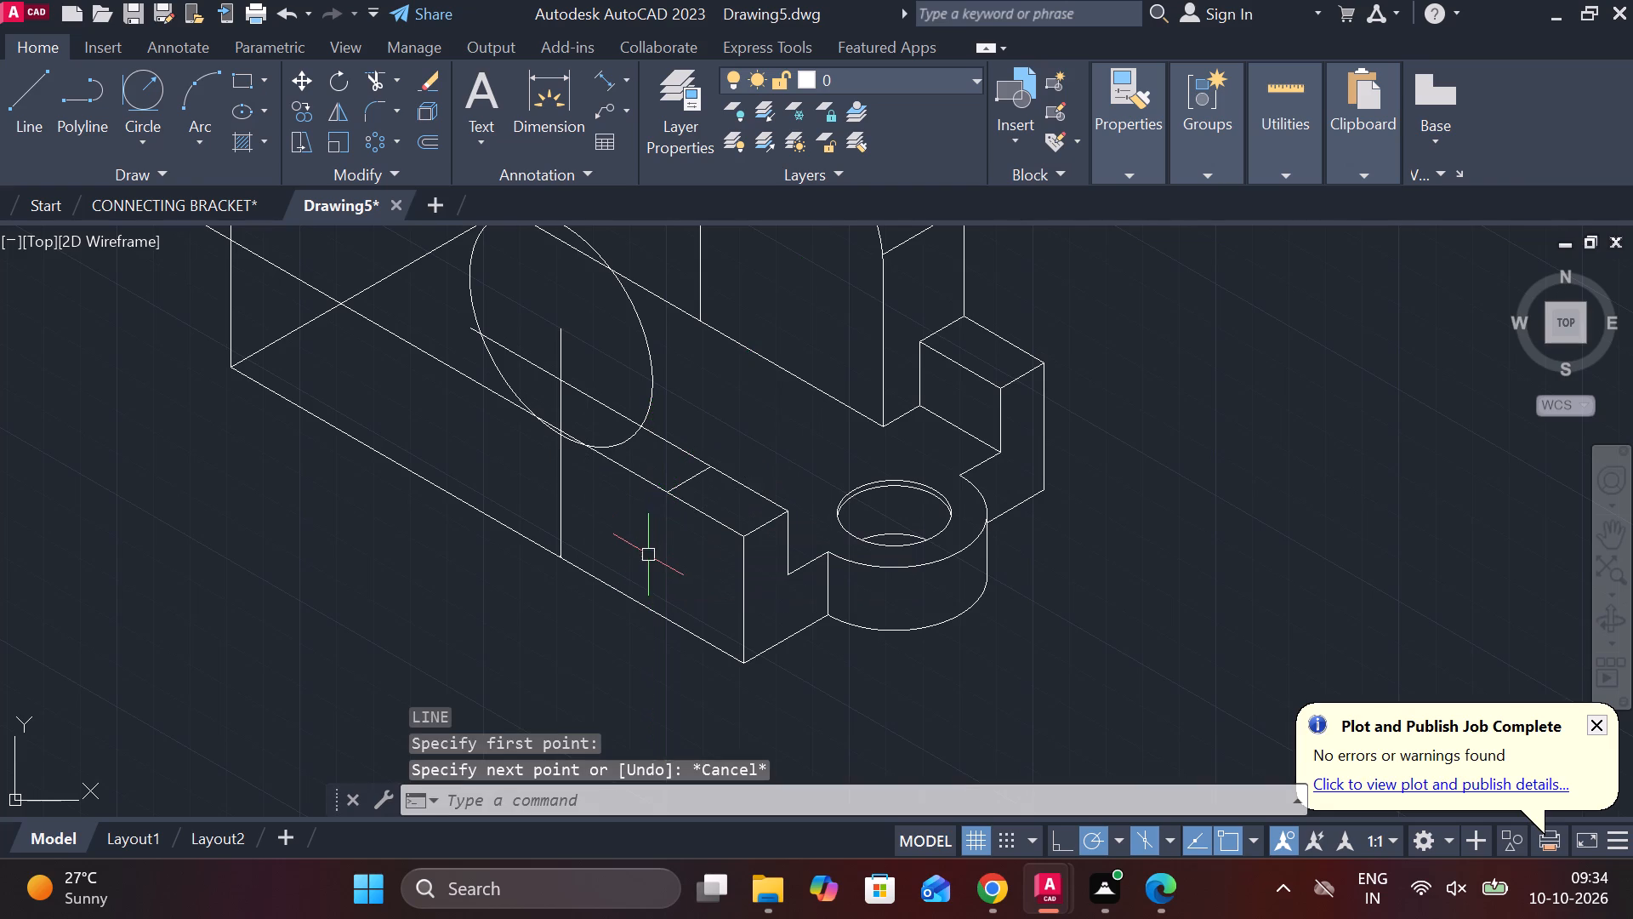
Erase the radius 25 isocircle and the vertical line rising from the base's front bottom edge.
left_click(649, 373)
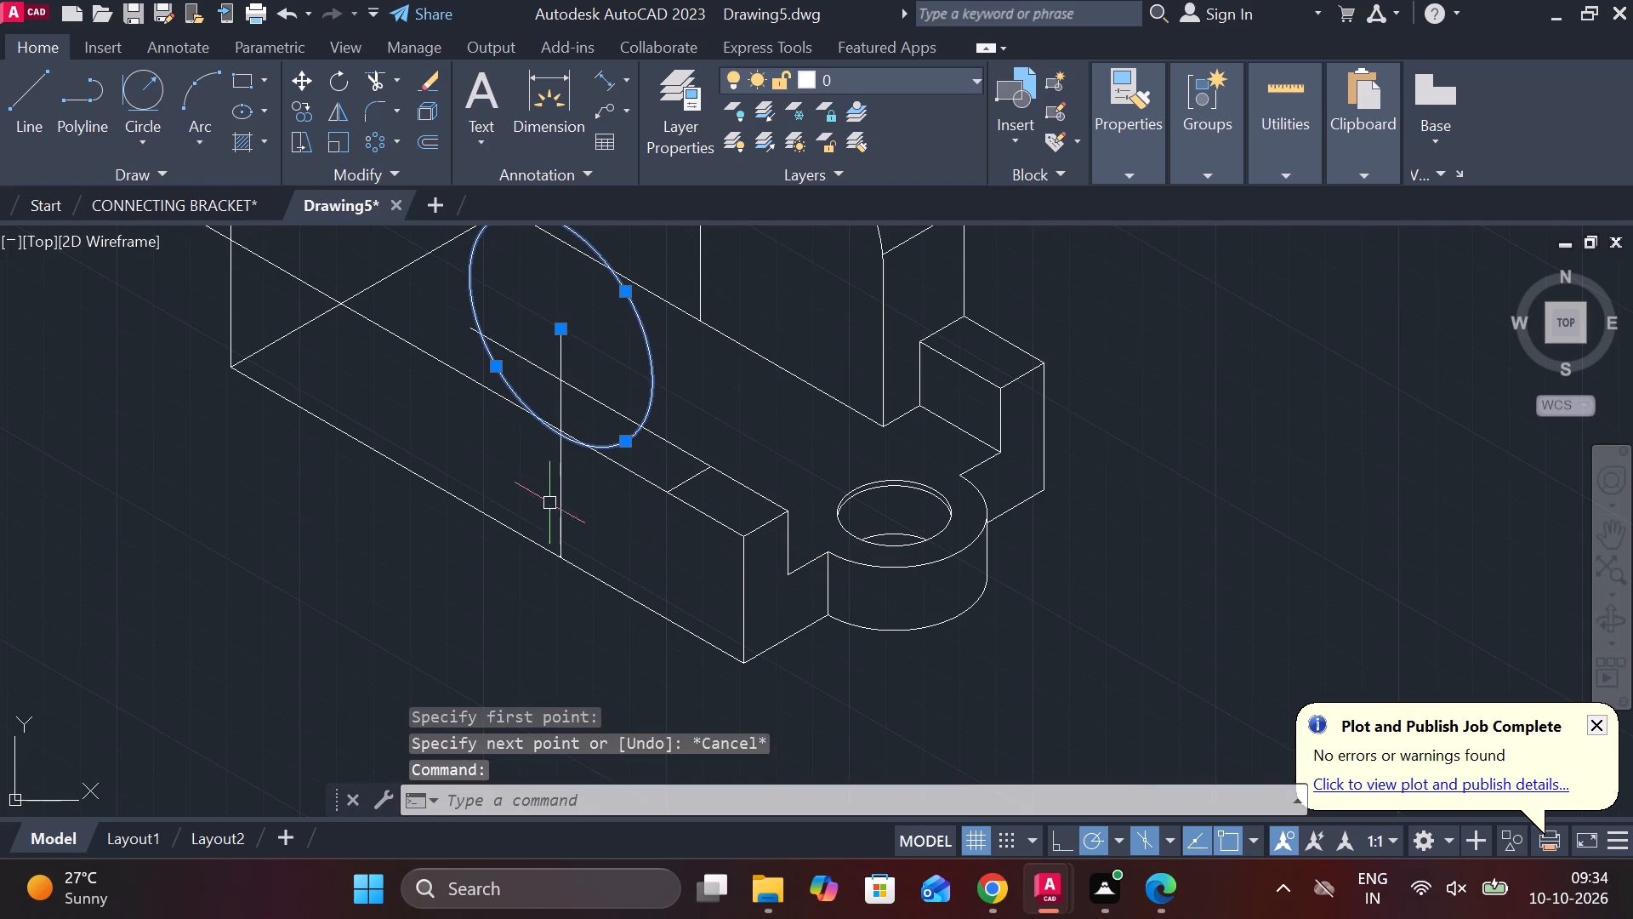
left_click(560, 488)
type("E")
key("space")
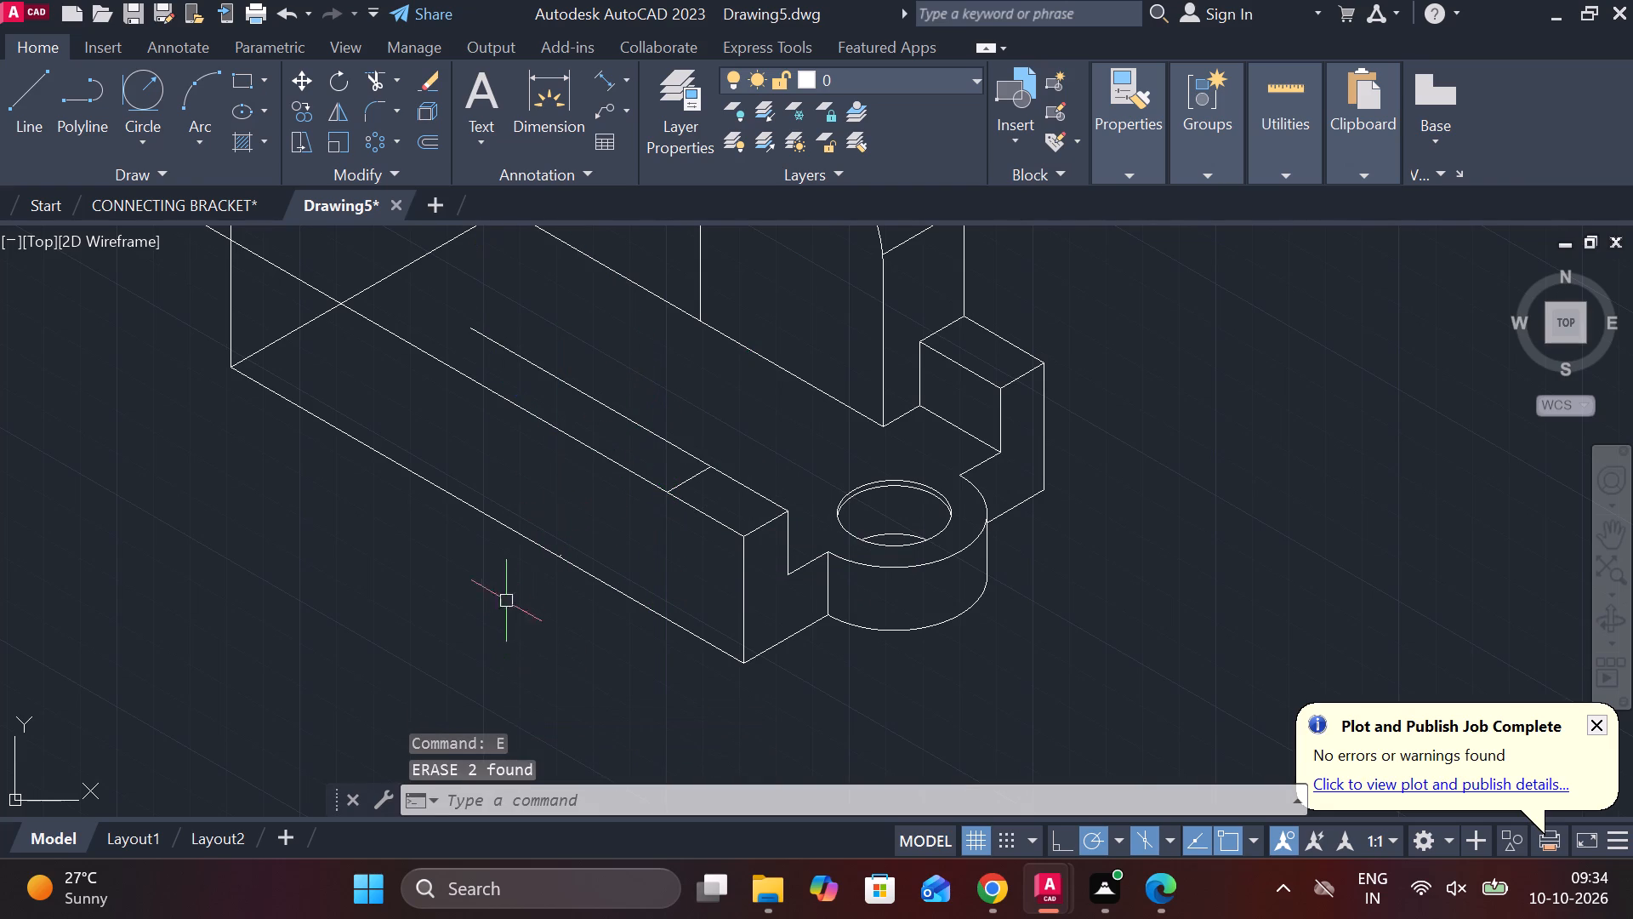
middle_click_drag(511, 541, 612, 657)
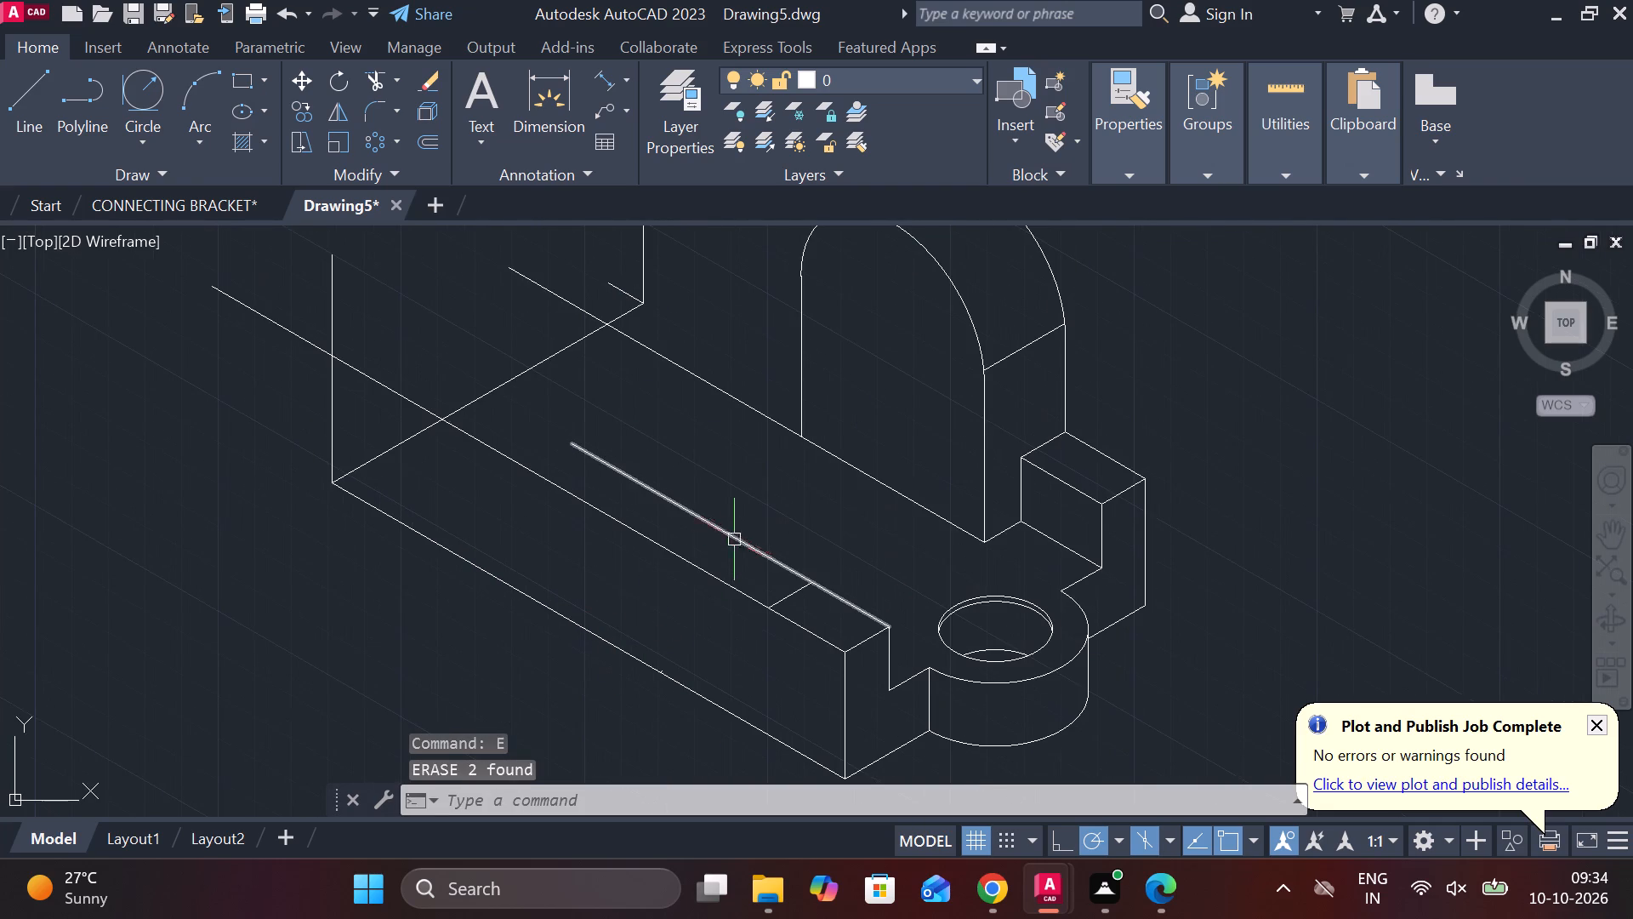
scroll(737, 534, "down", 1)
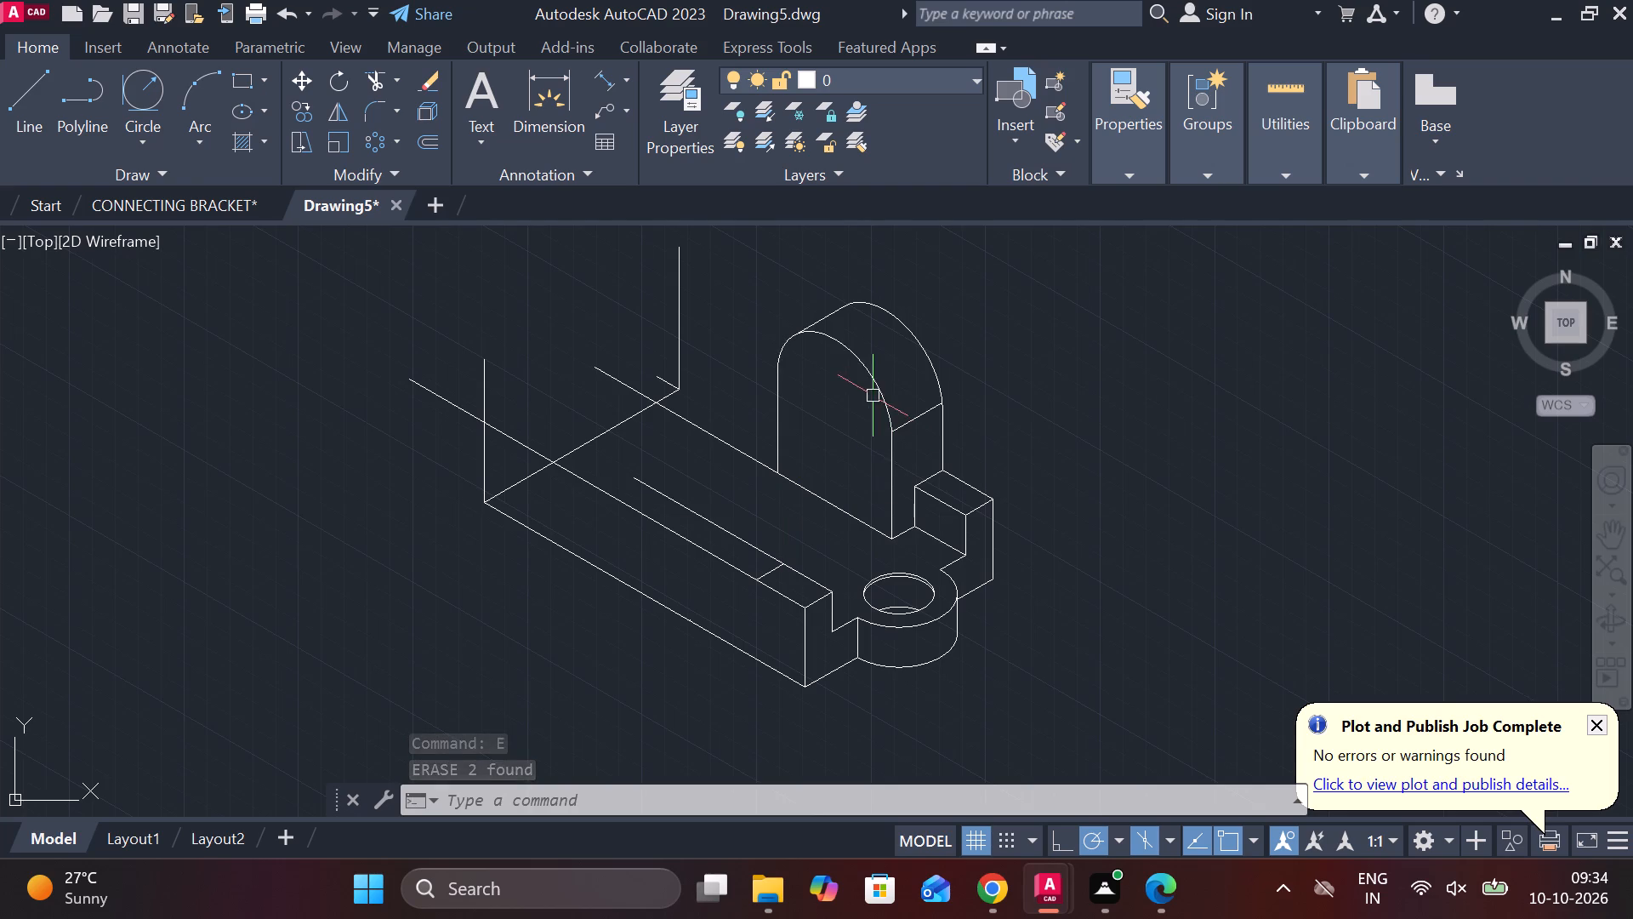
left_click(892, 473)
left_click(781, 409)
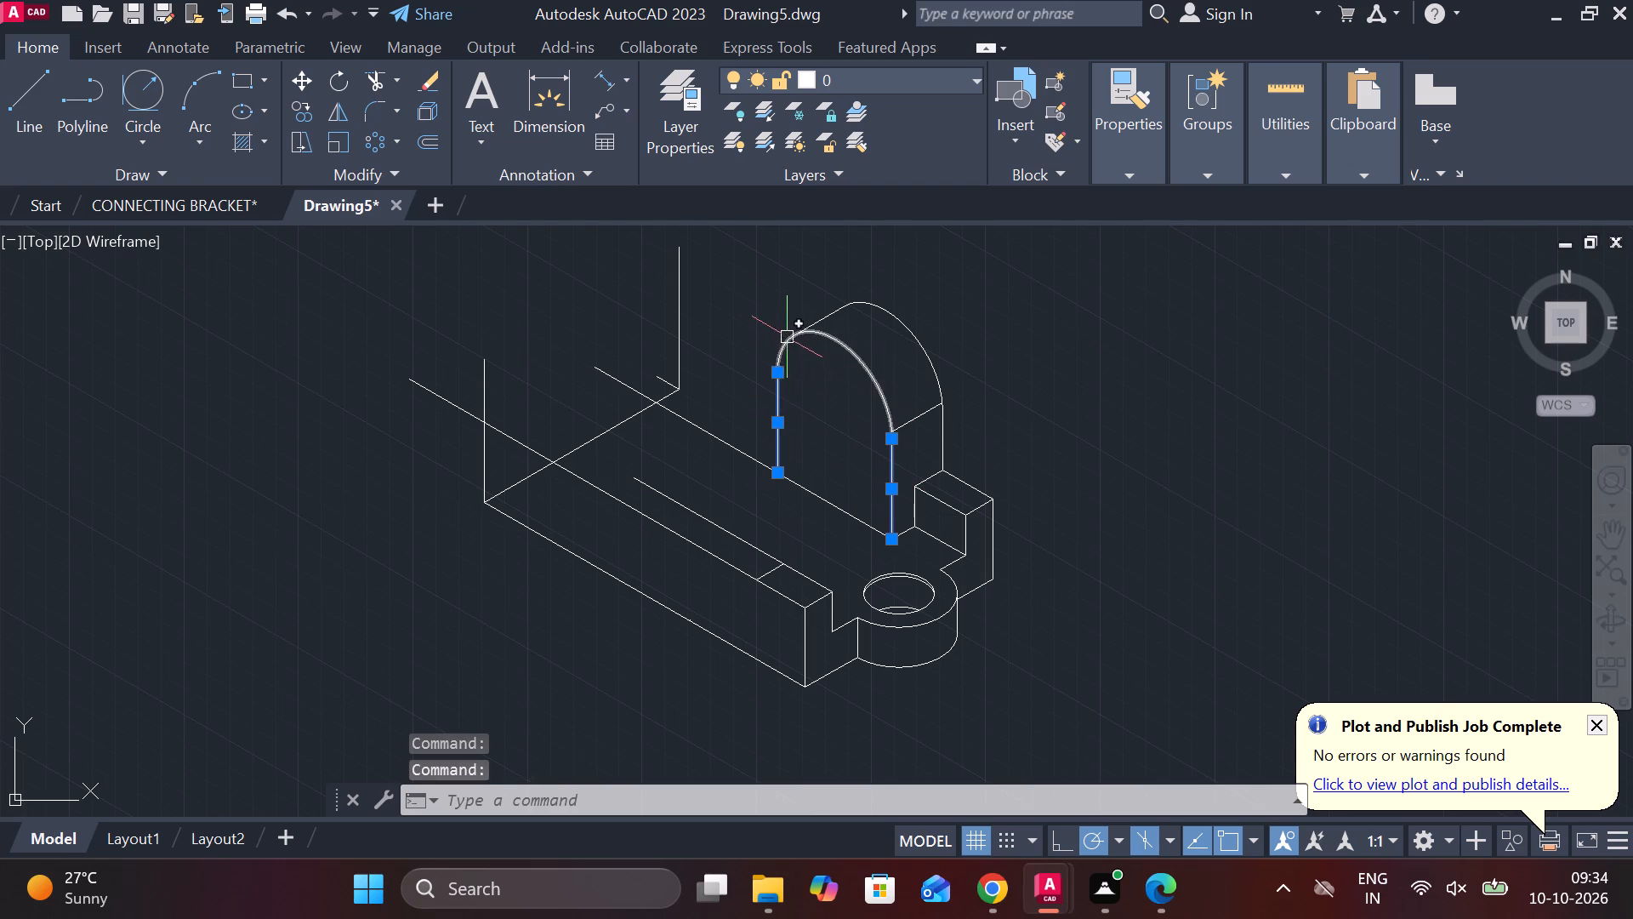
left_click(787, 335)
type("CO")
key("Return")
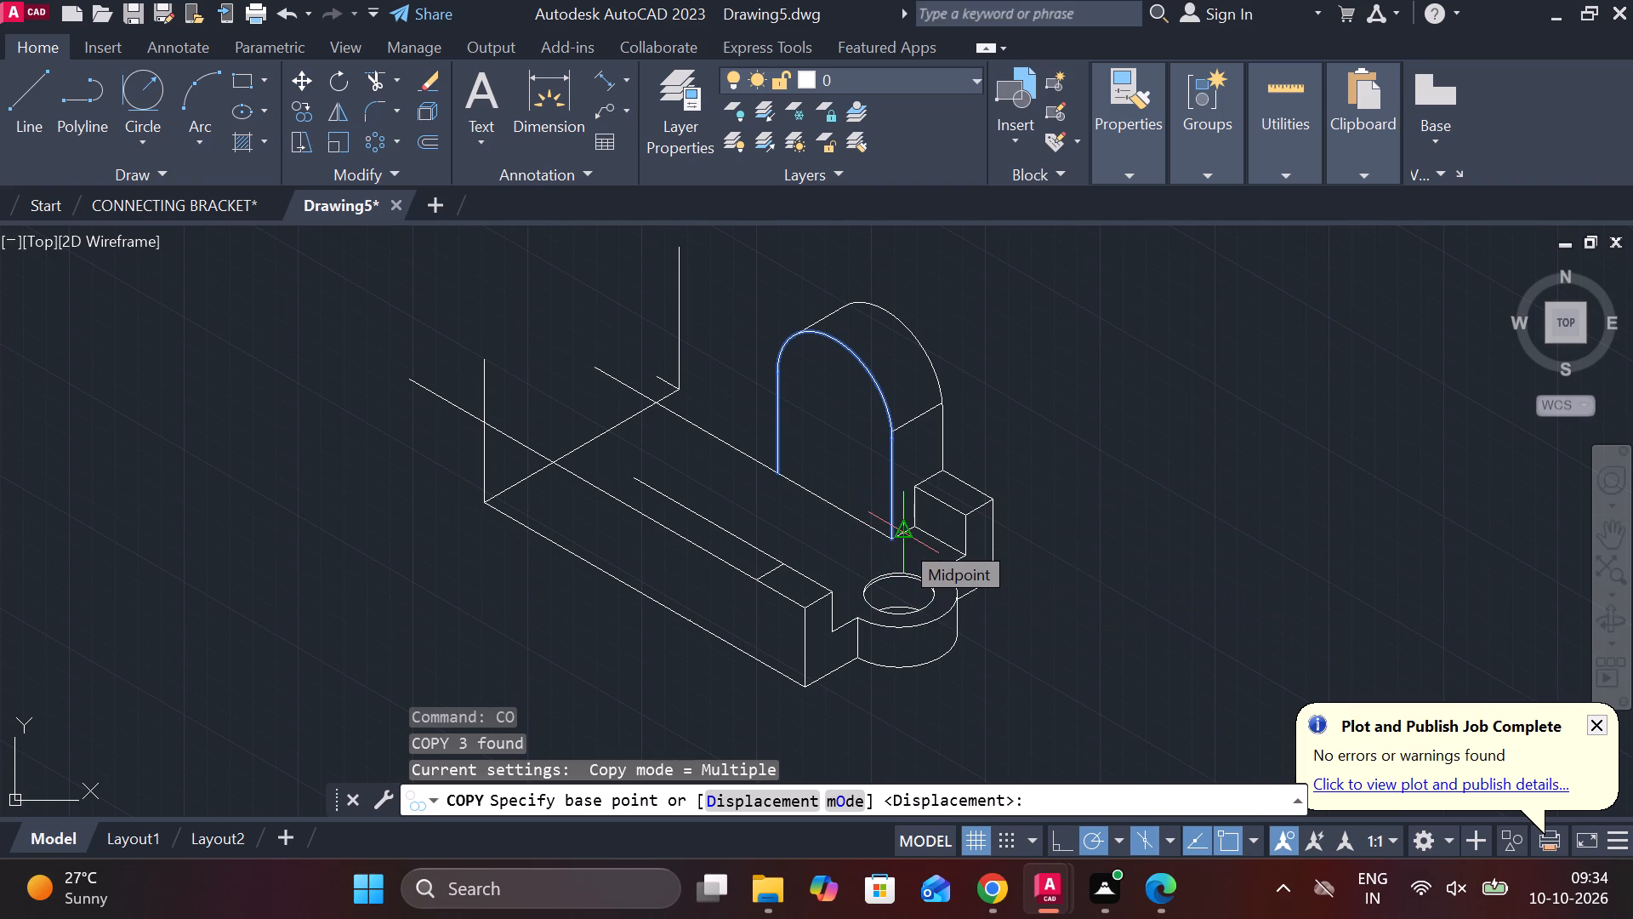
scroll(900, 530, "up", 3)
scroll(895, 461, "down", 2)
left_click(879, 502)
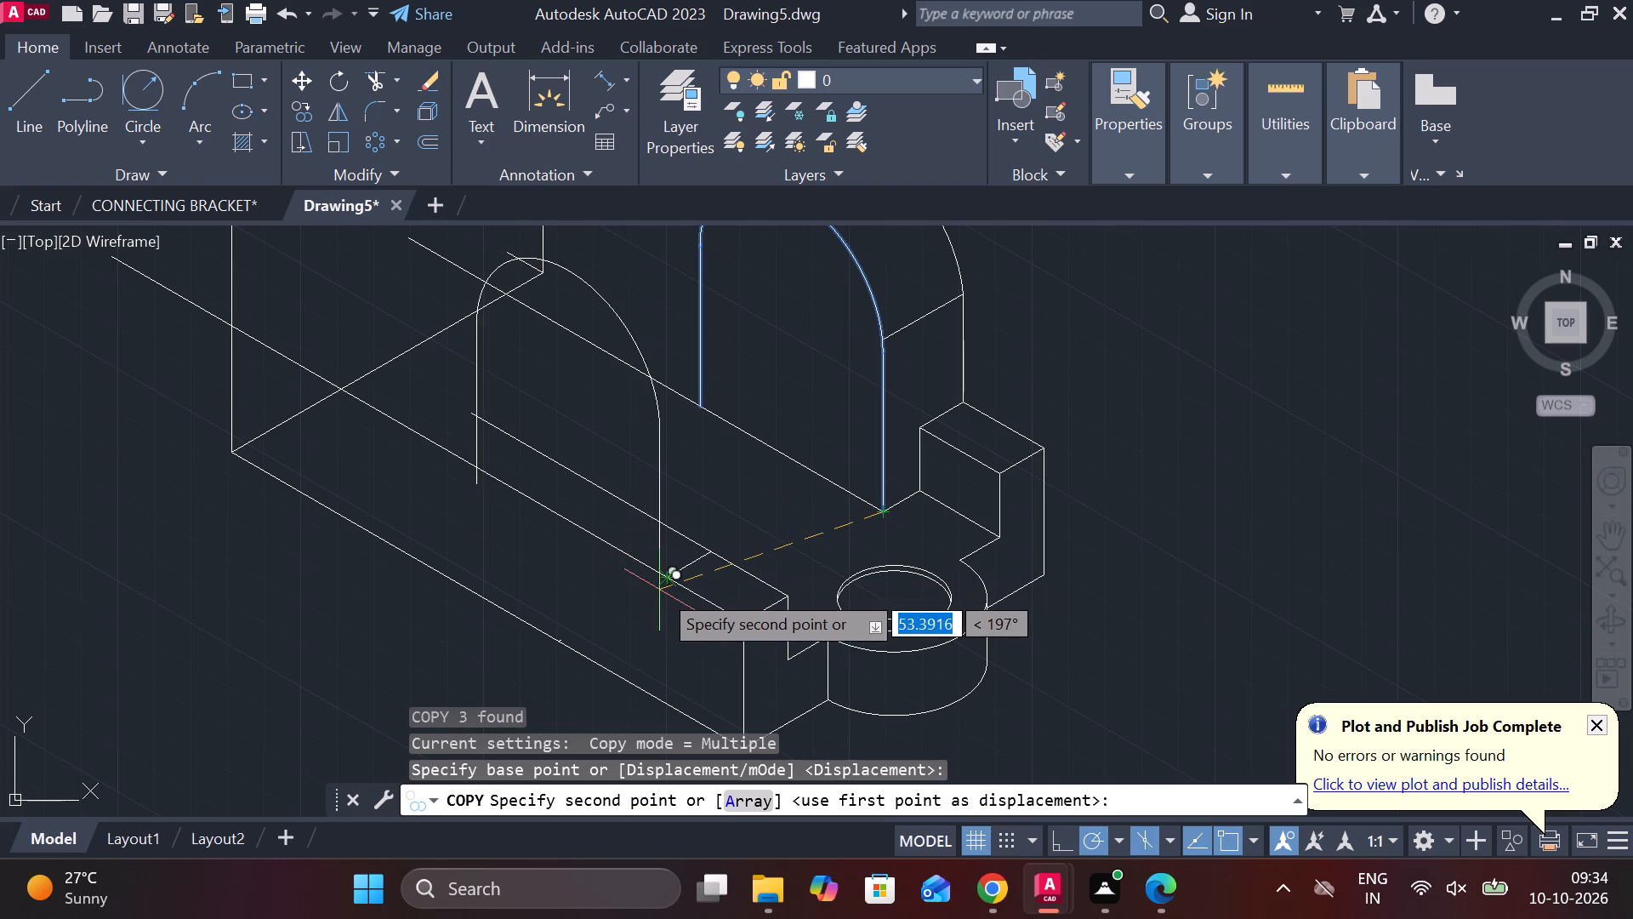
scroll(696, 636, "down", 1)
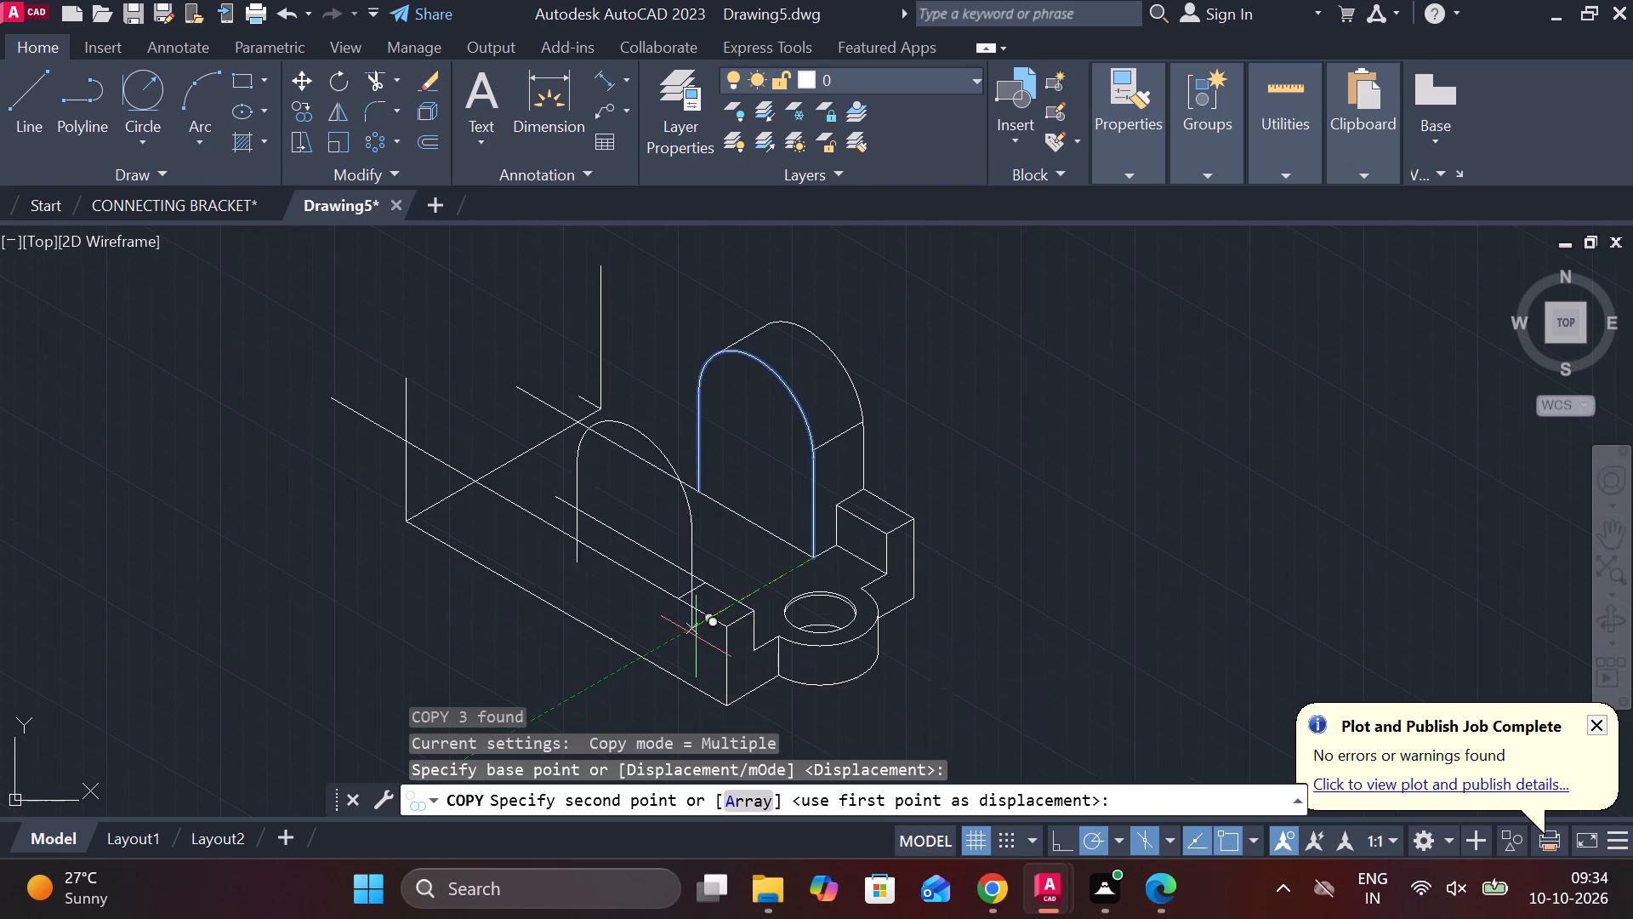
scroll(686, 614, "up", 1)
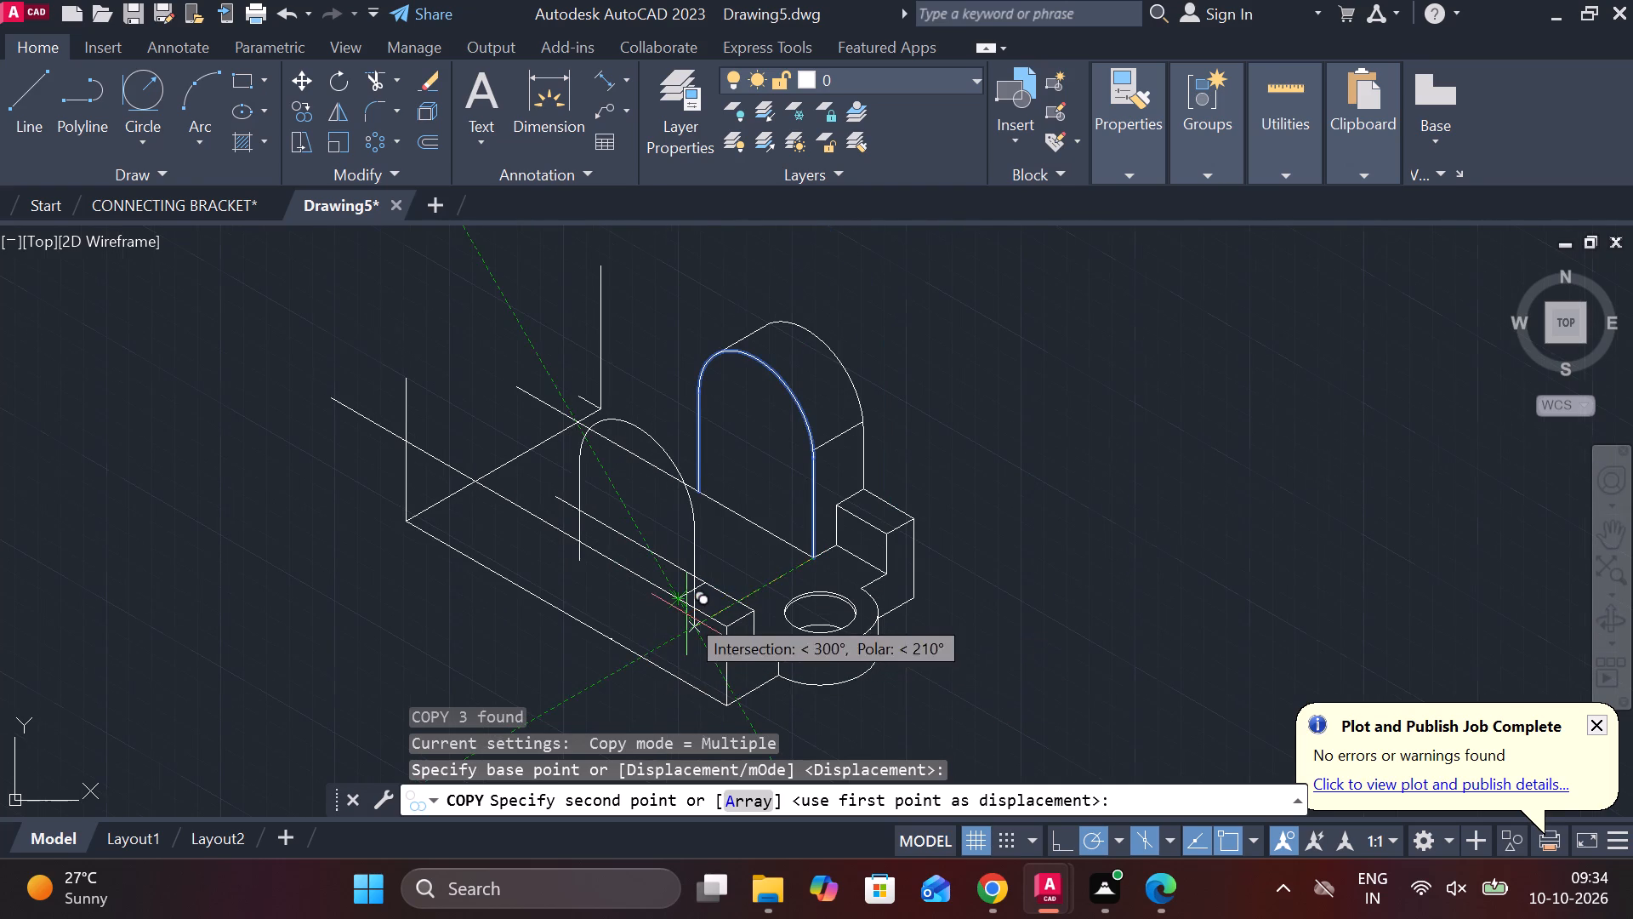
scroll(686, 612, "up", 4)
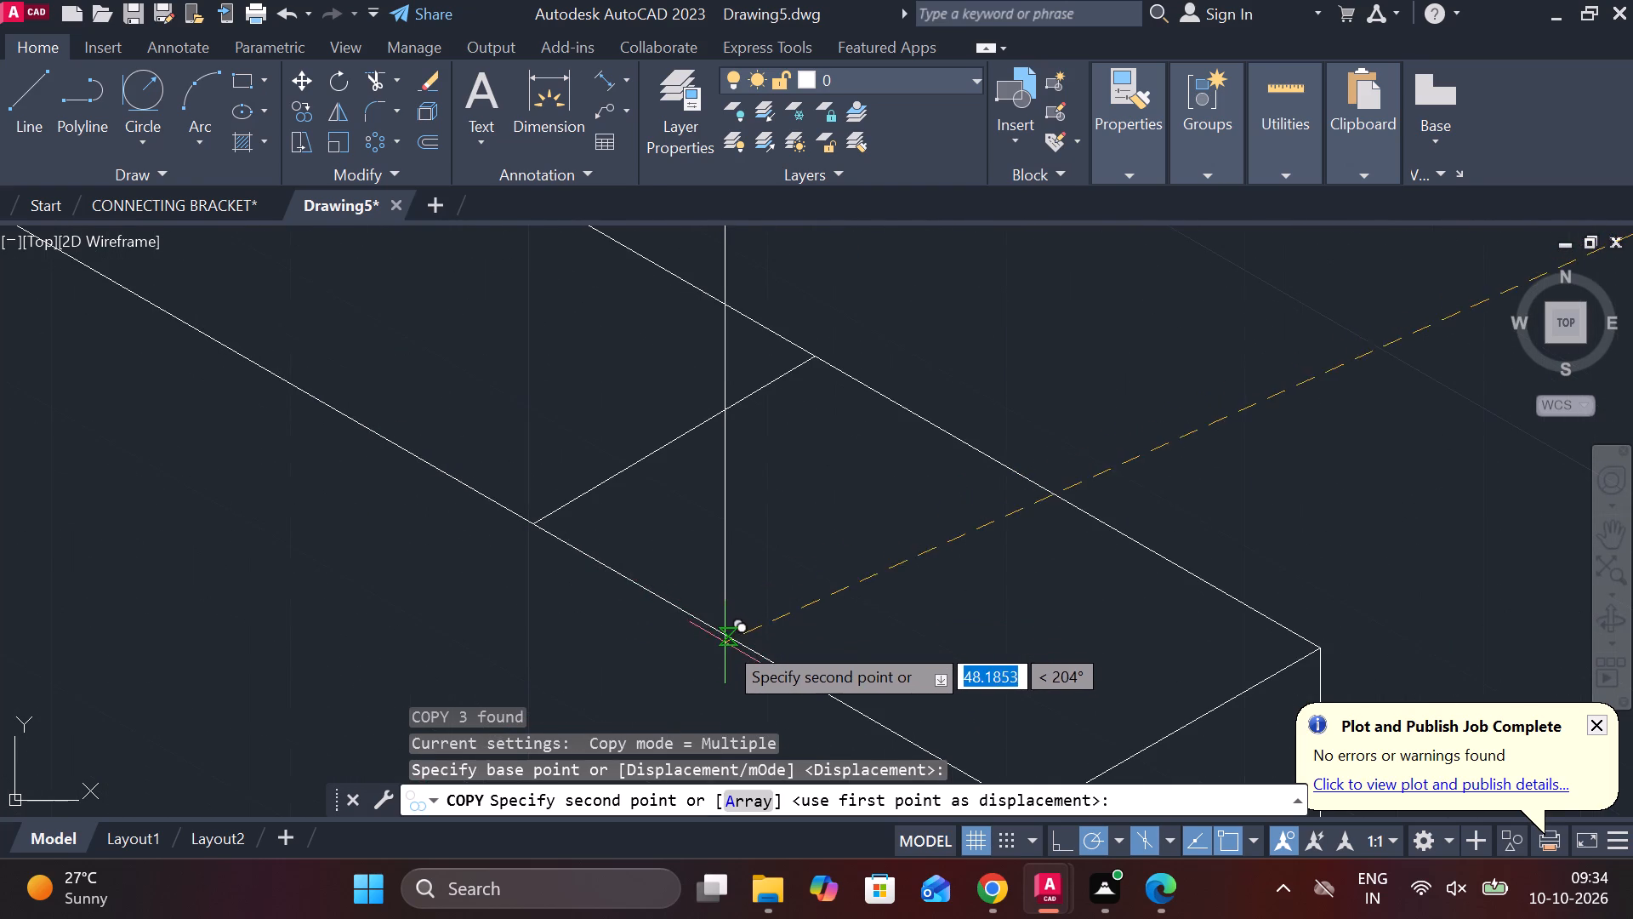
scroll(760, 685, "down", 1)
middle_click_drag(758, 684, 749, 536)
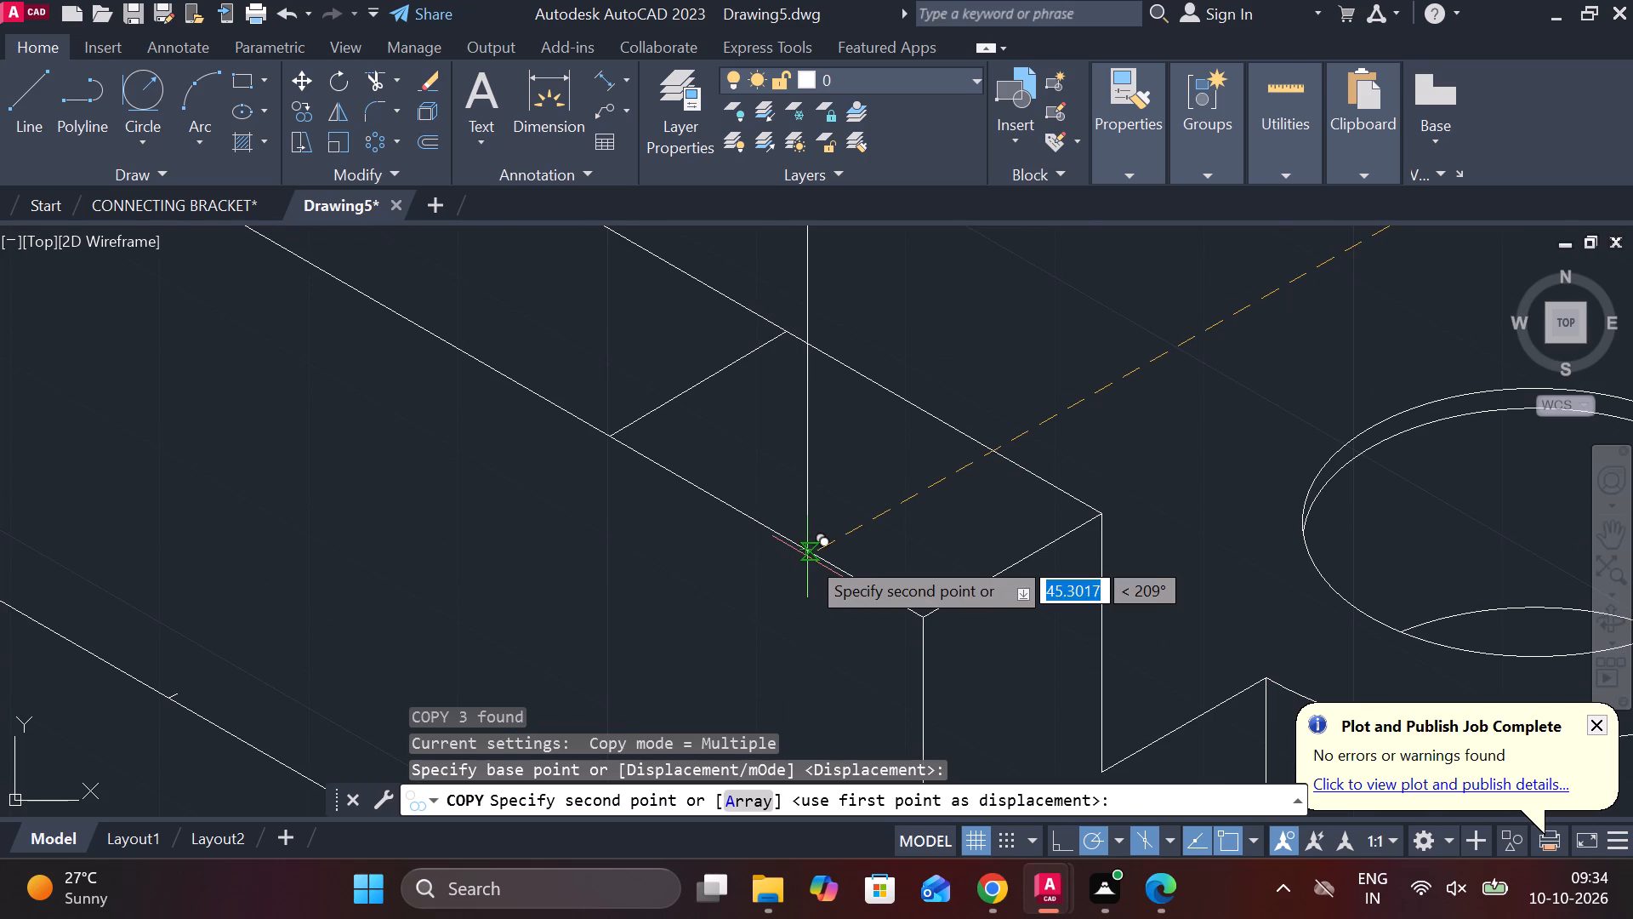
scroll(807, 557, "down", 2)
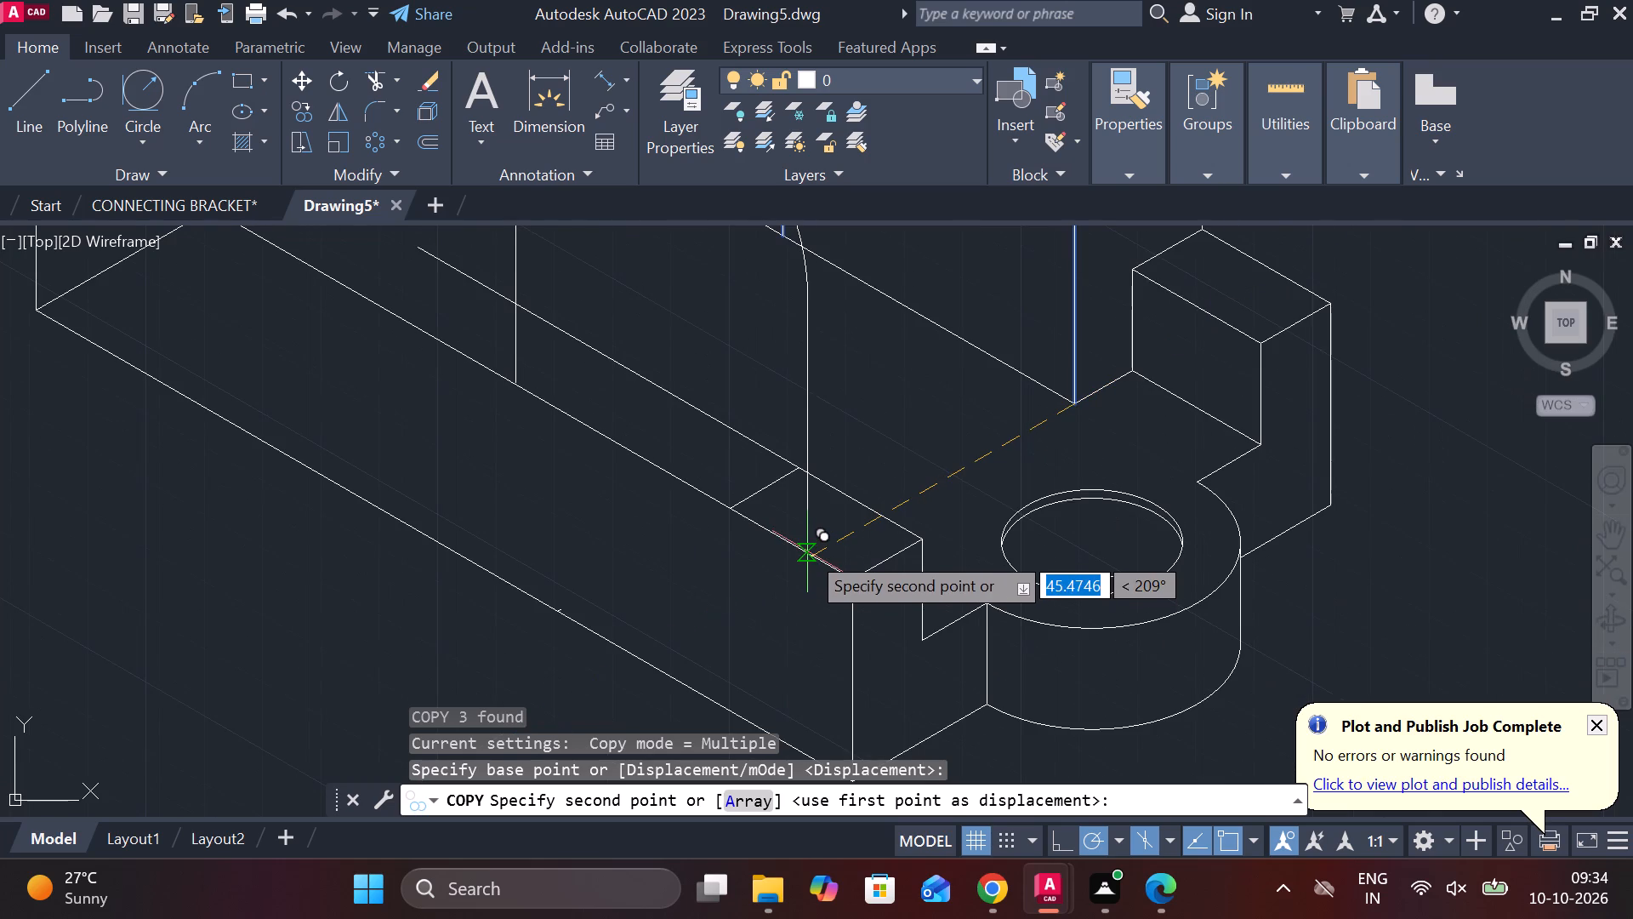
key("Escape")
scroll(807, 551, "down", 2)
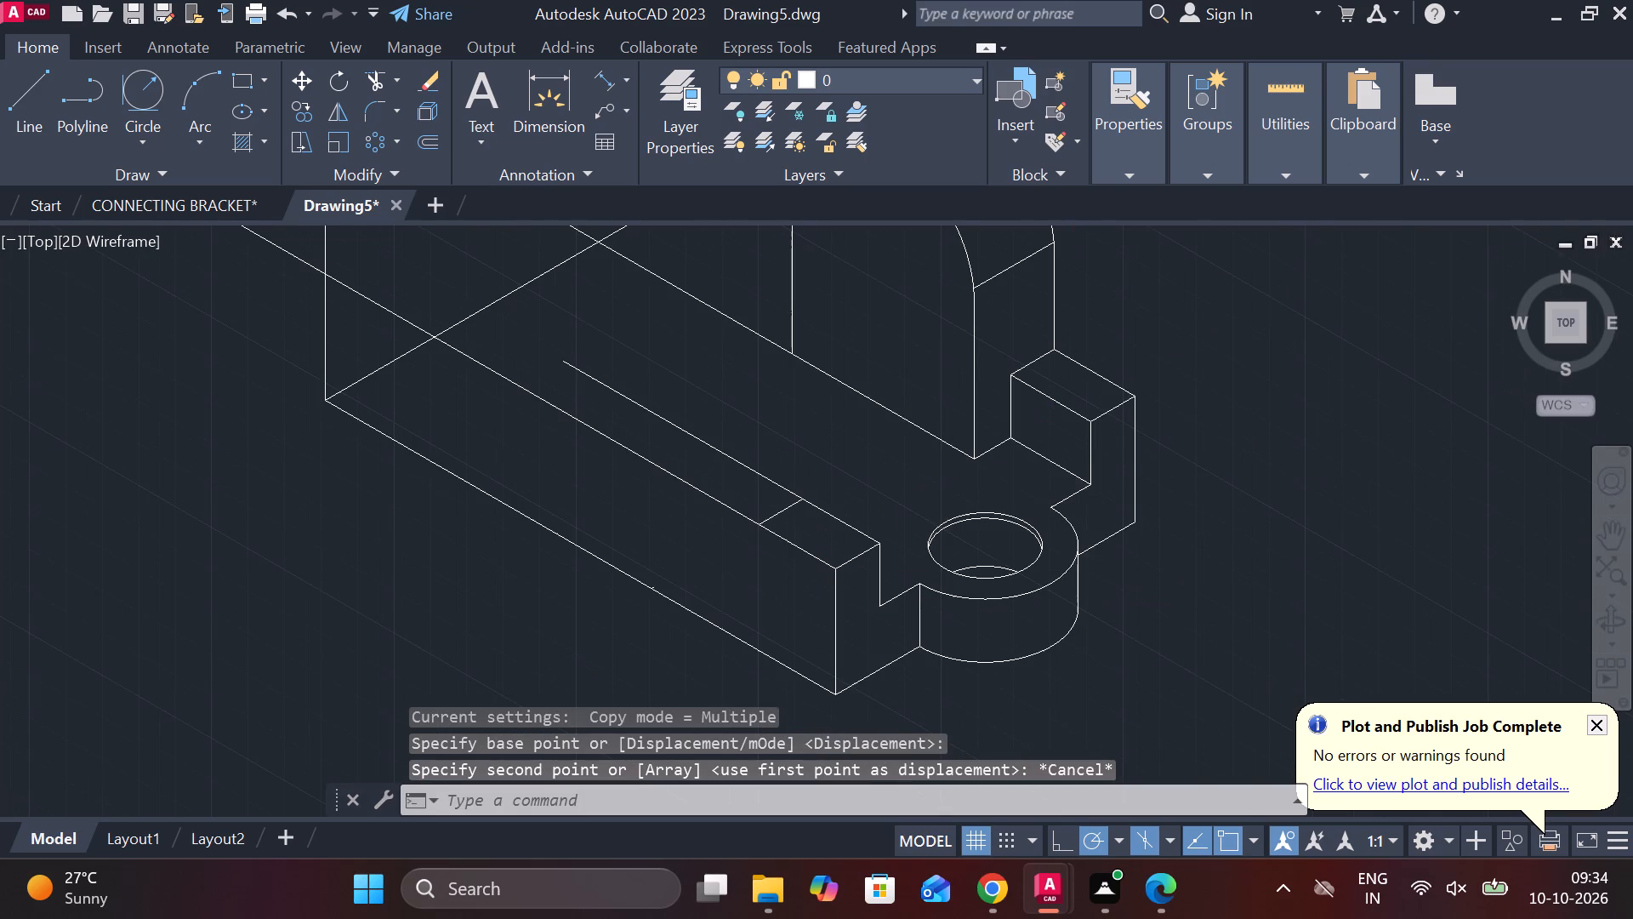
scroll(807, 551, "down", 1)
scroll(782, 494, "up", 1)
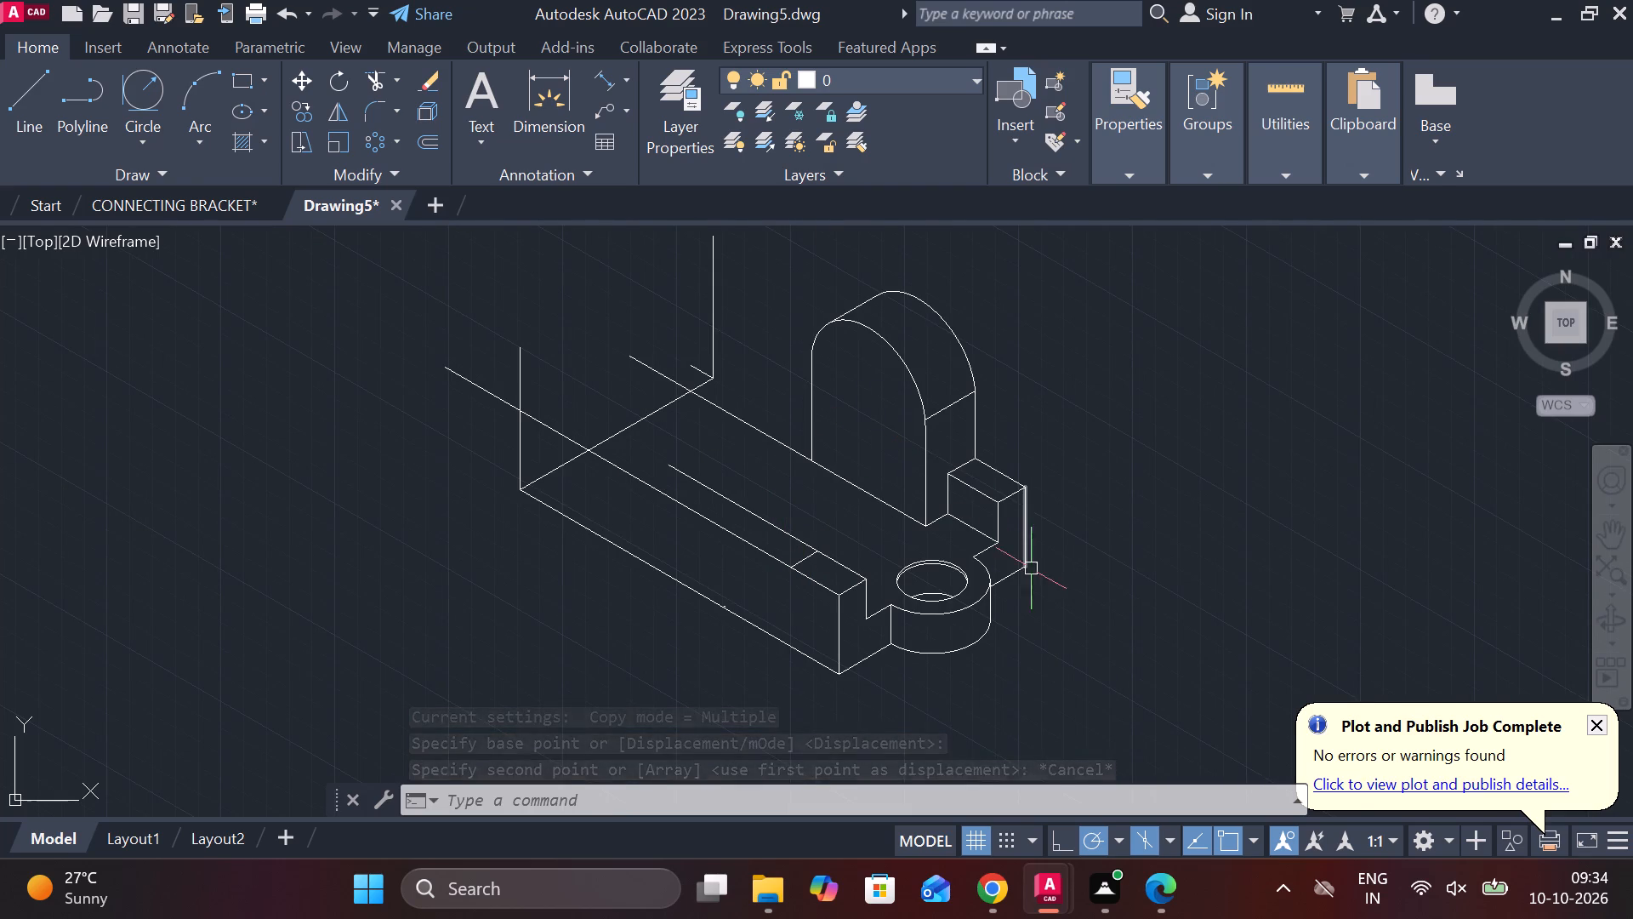
Undo the recent edits back through the erase, the isocircle, the cross line trim and the 150° line from the front step.
left_click(781, 529)
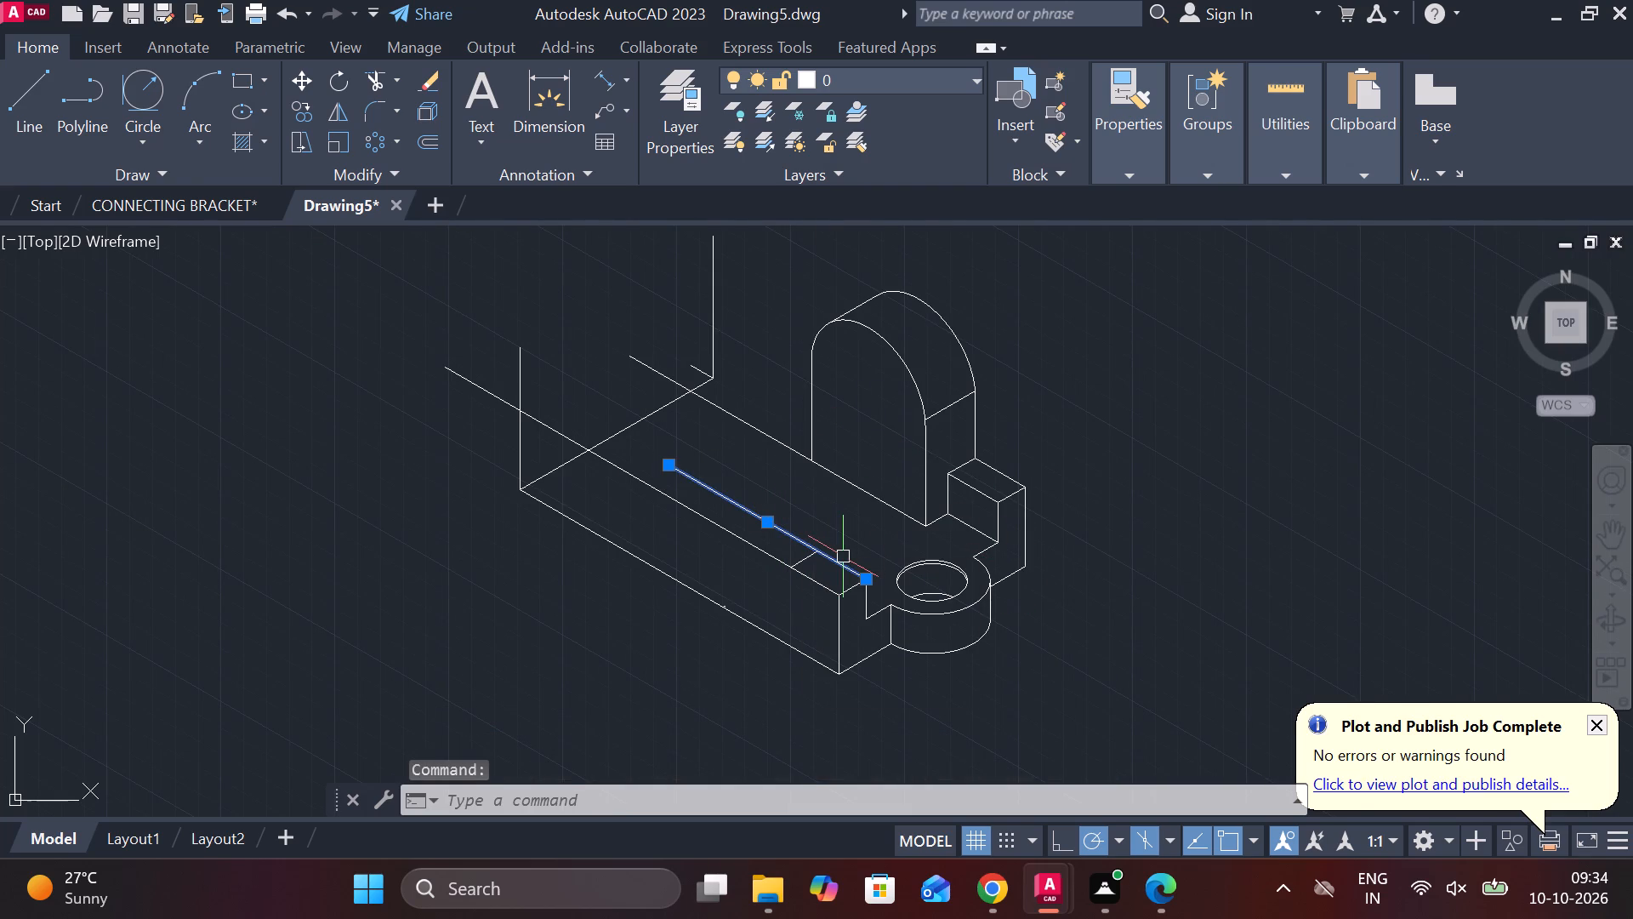
key("Escape")
key("ctrl+z")
key("ctrl+z")
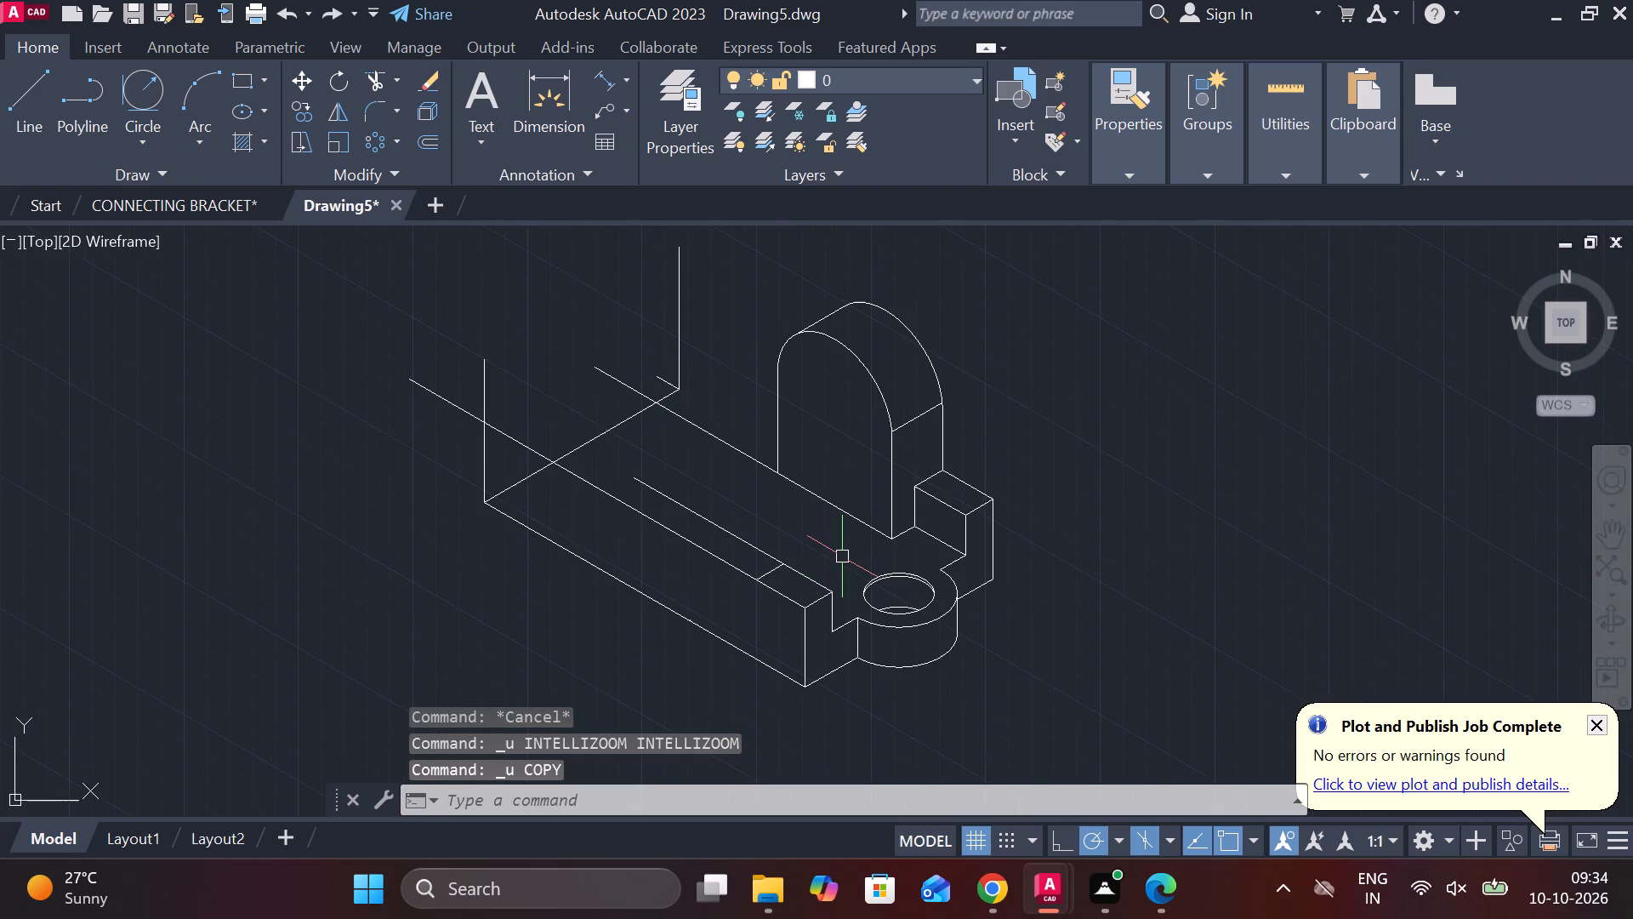
key("ctrl+z")
key("ctrl+z")
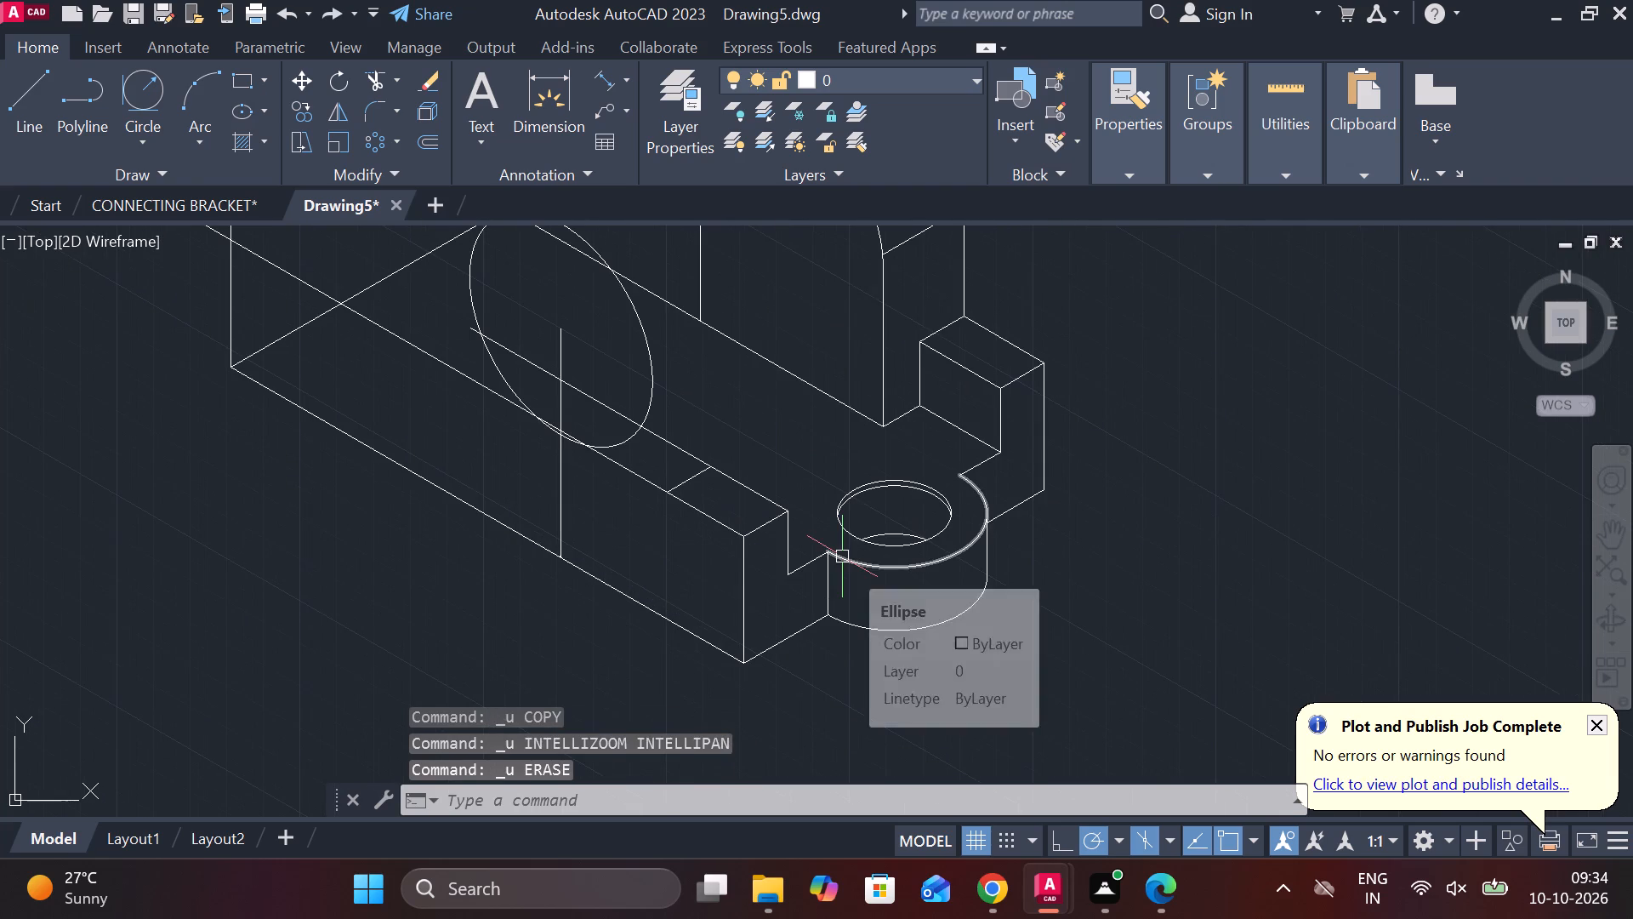
key("ctrl+z")
key("ctrl+z")
key("ctrl+z")
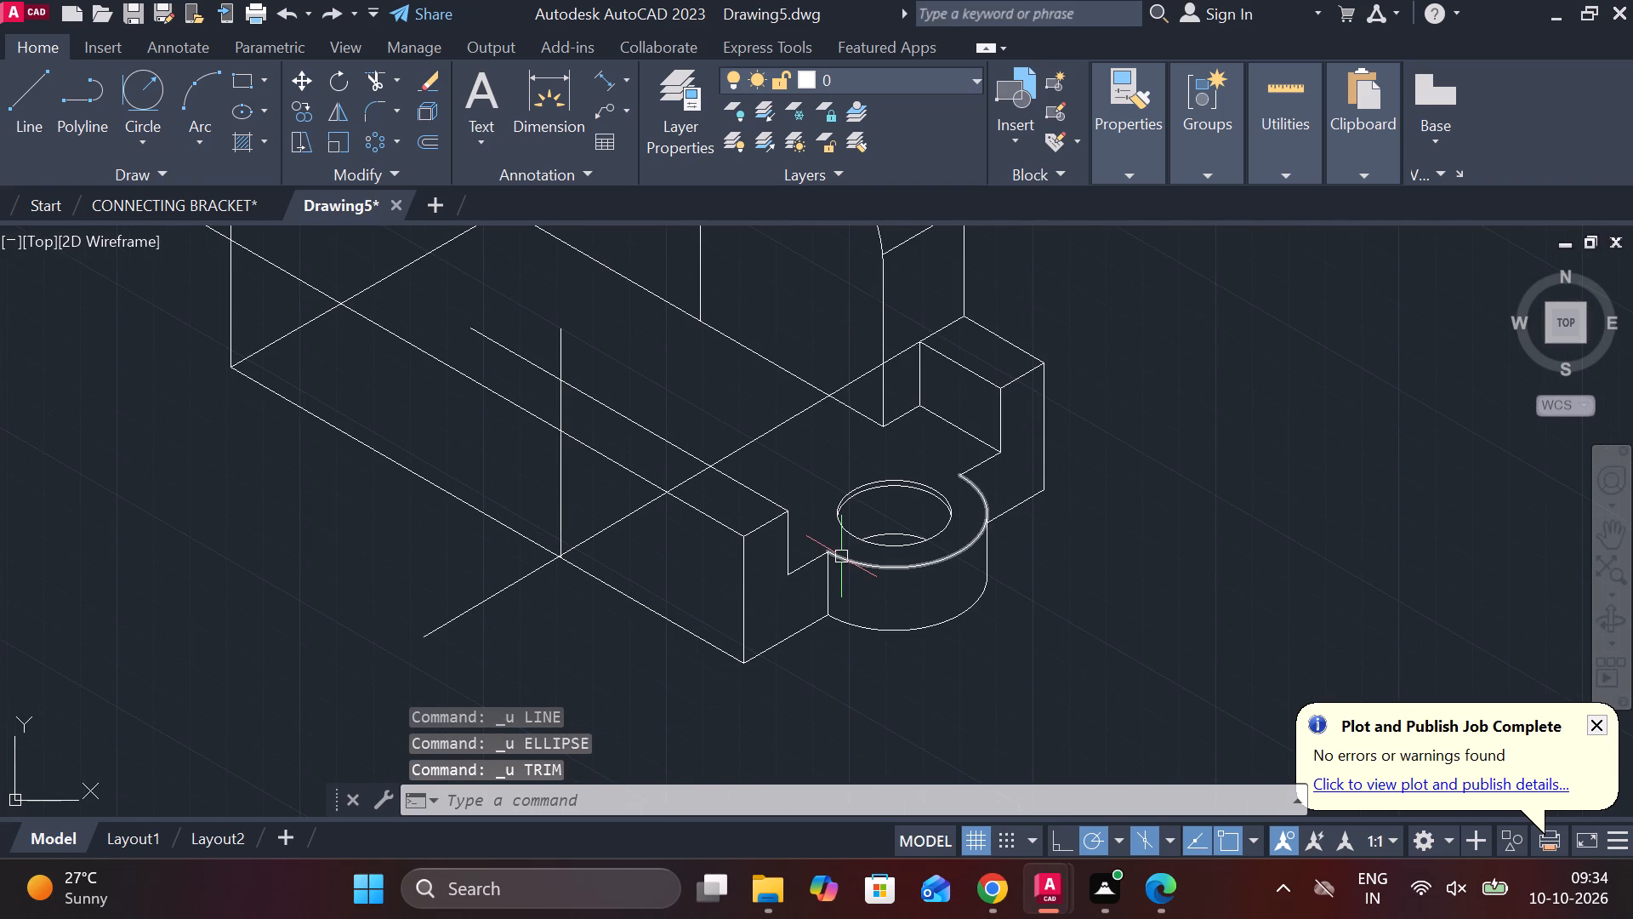
key("ctrl+z")
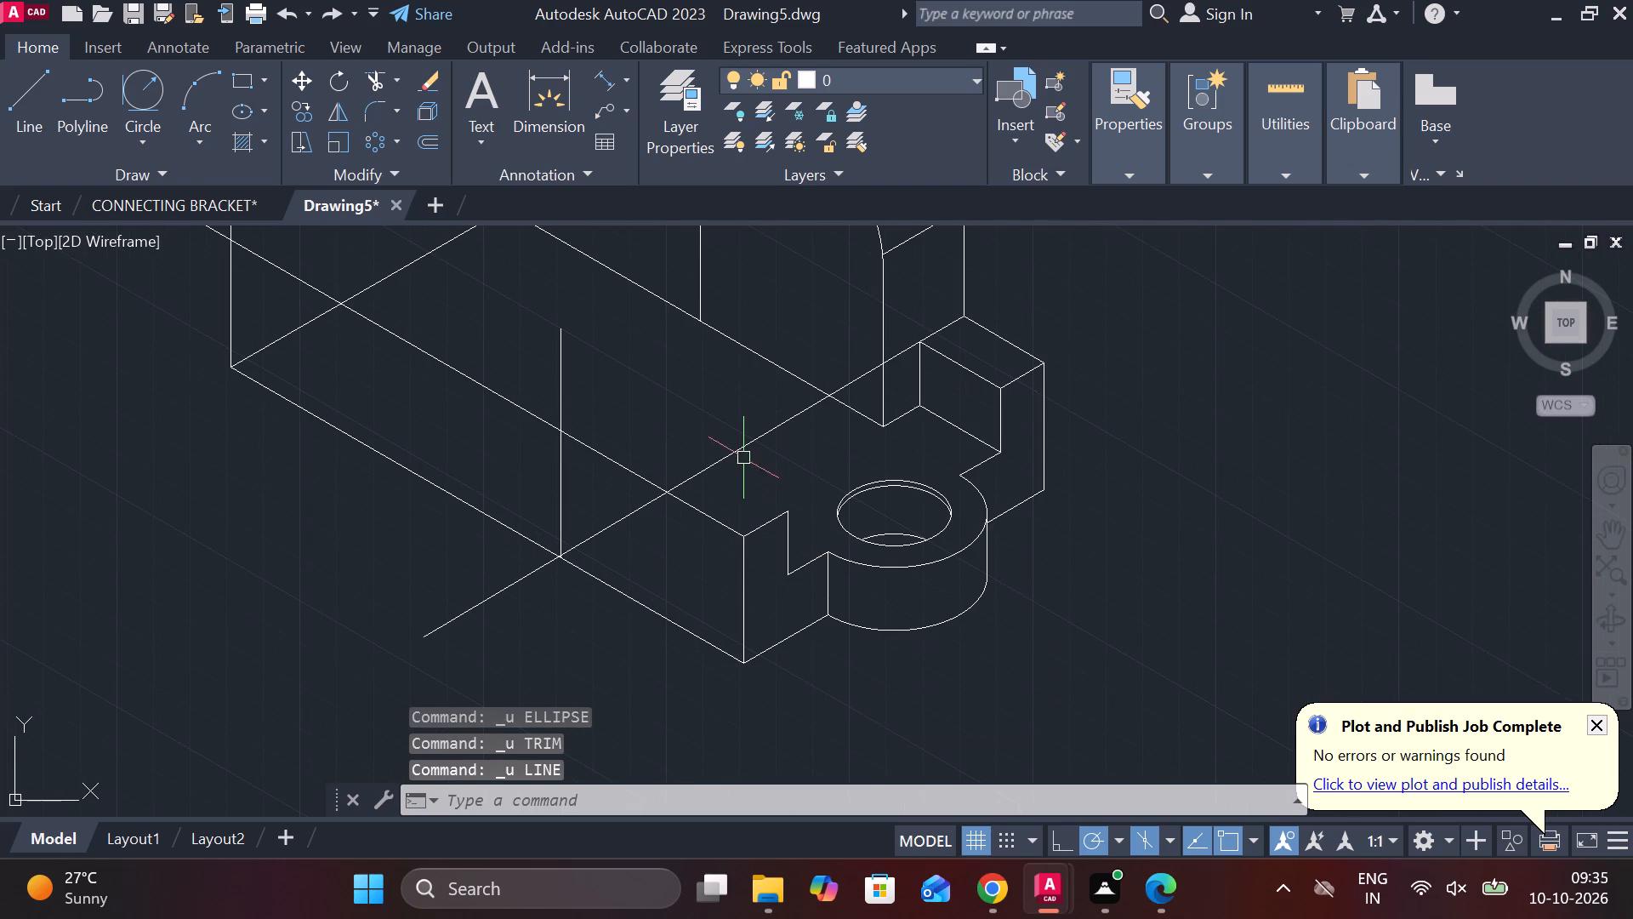
Erase the long cross line running from the rear step block's top corner beyond the base's front bottom edge.
left_click(743, 449)
type("E")
key("space")
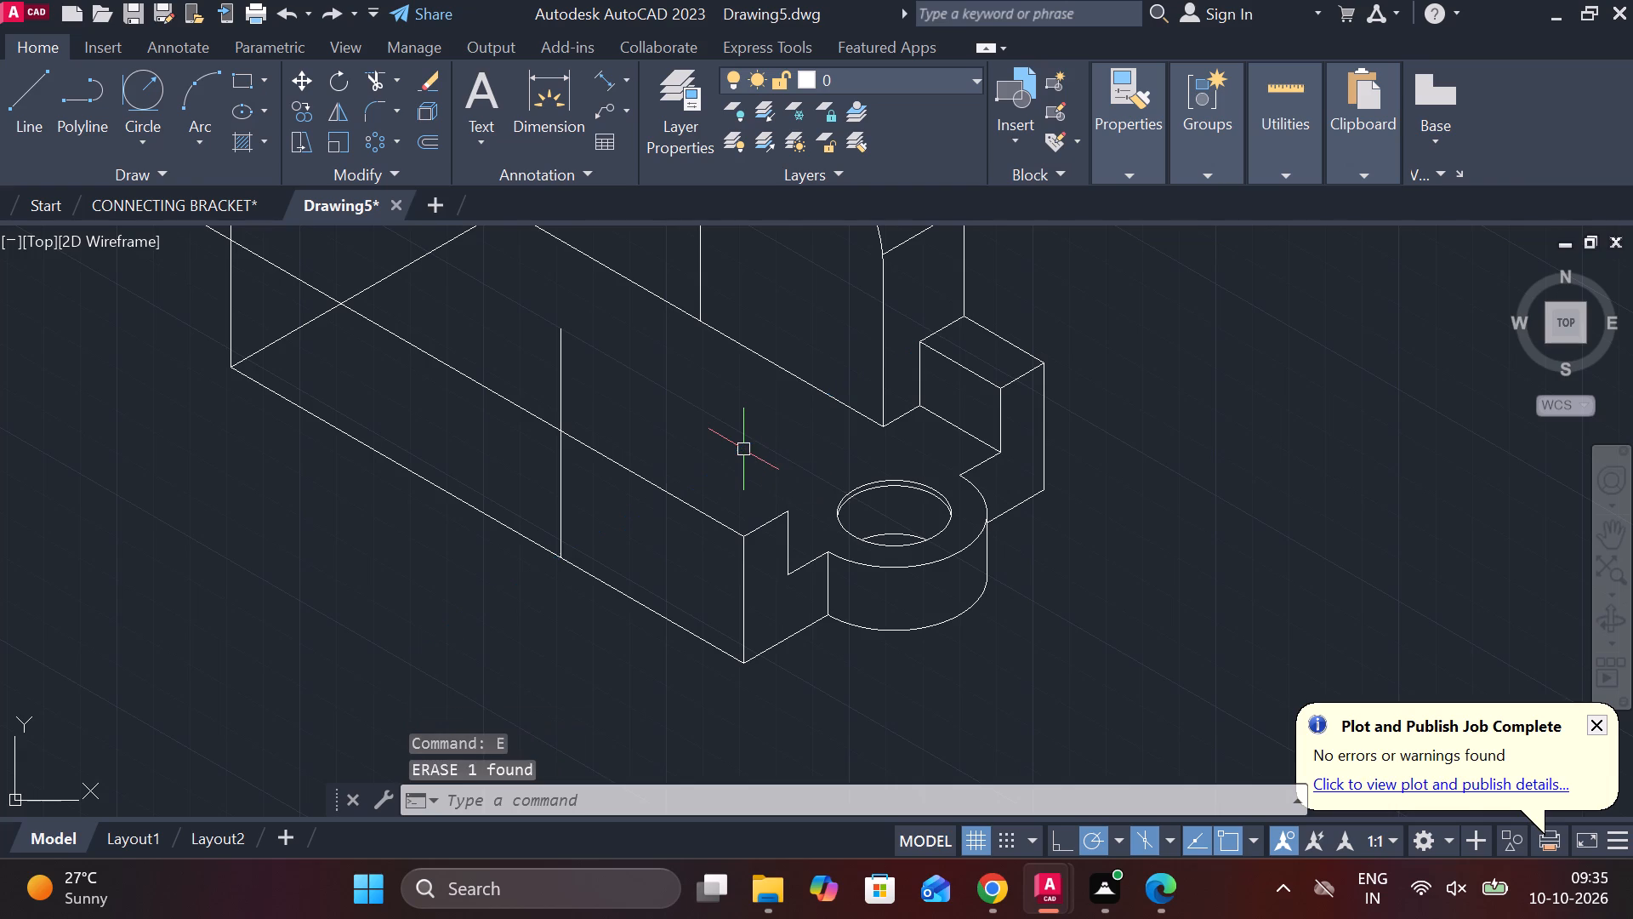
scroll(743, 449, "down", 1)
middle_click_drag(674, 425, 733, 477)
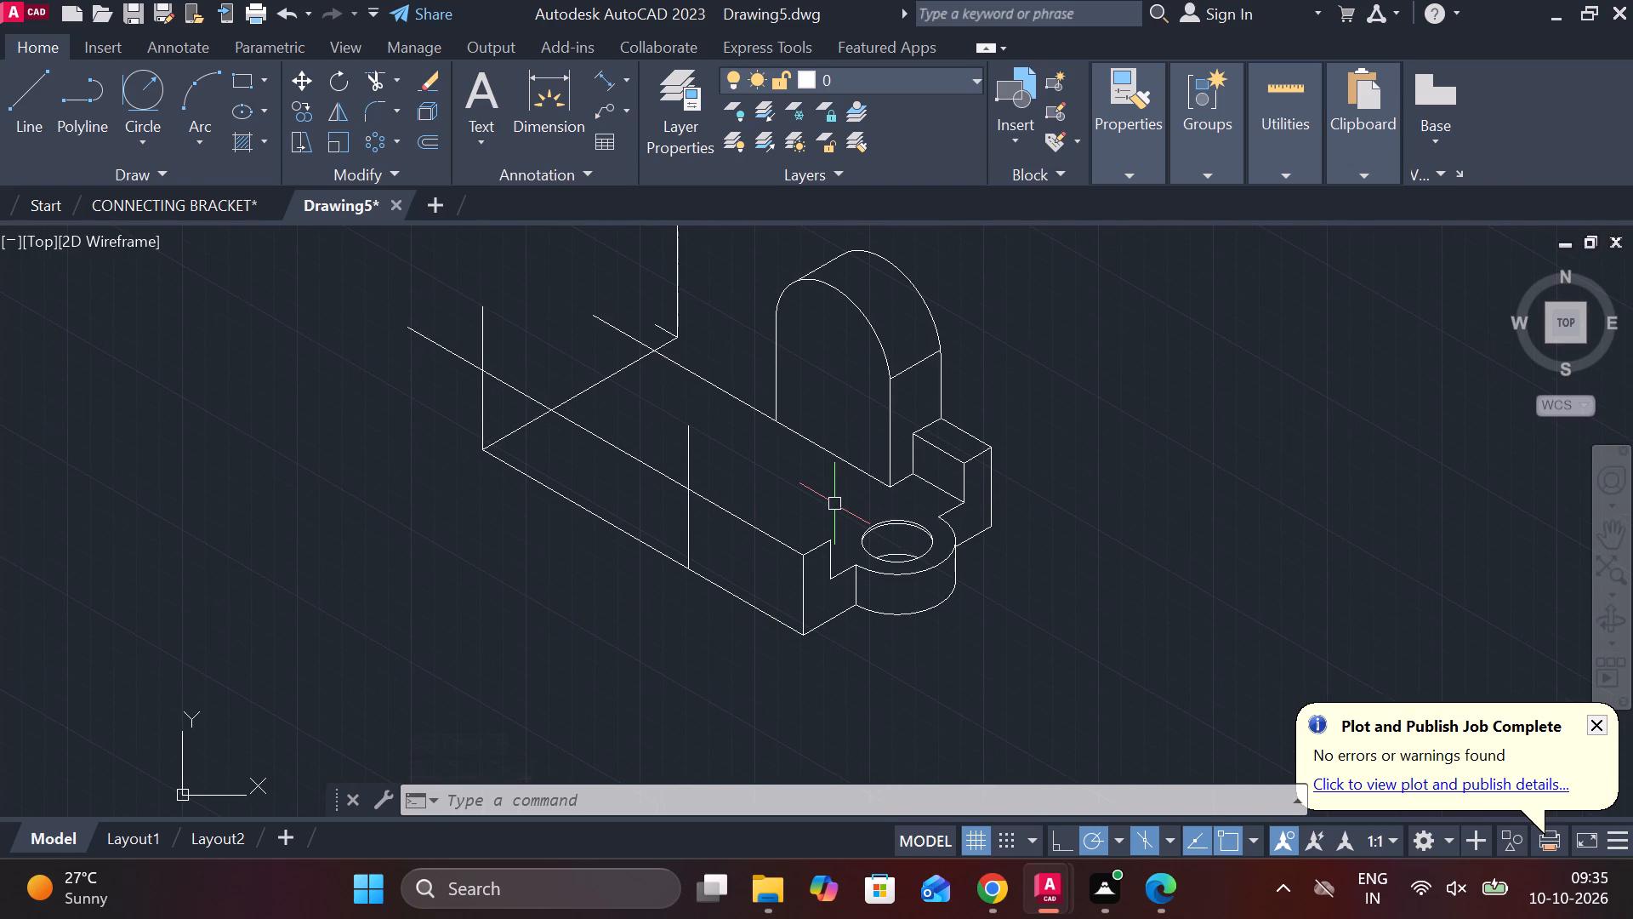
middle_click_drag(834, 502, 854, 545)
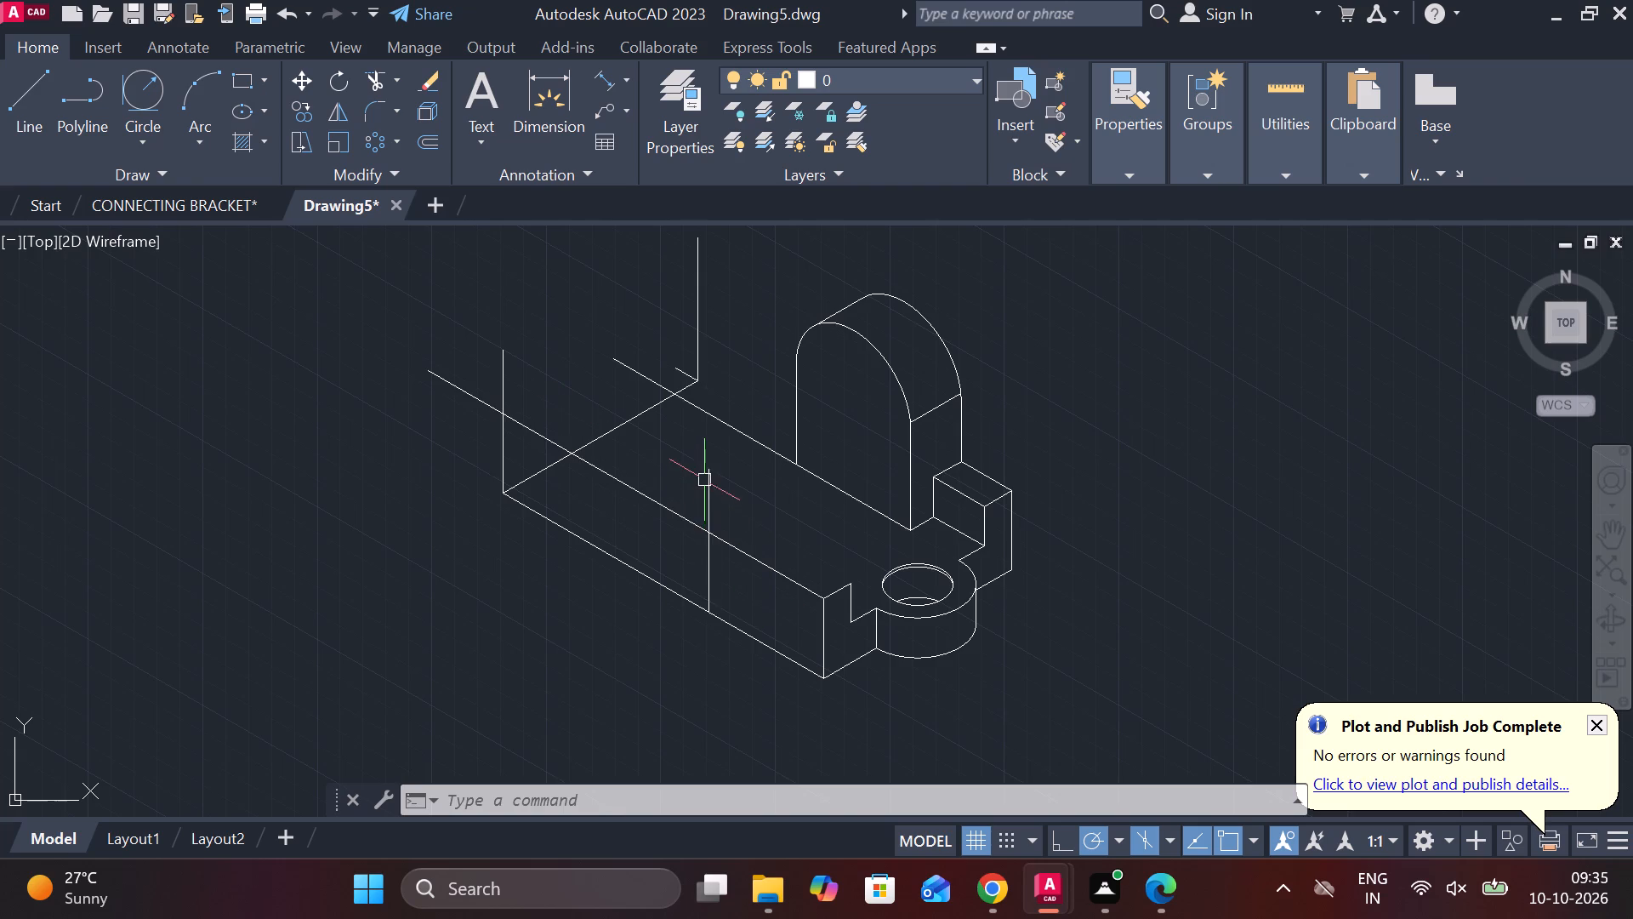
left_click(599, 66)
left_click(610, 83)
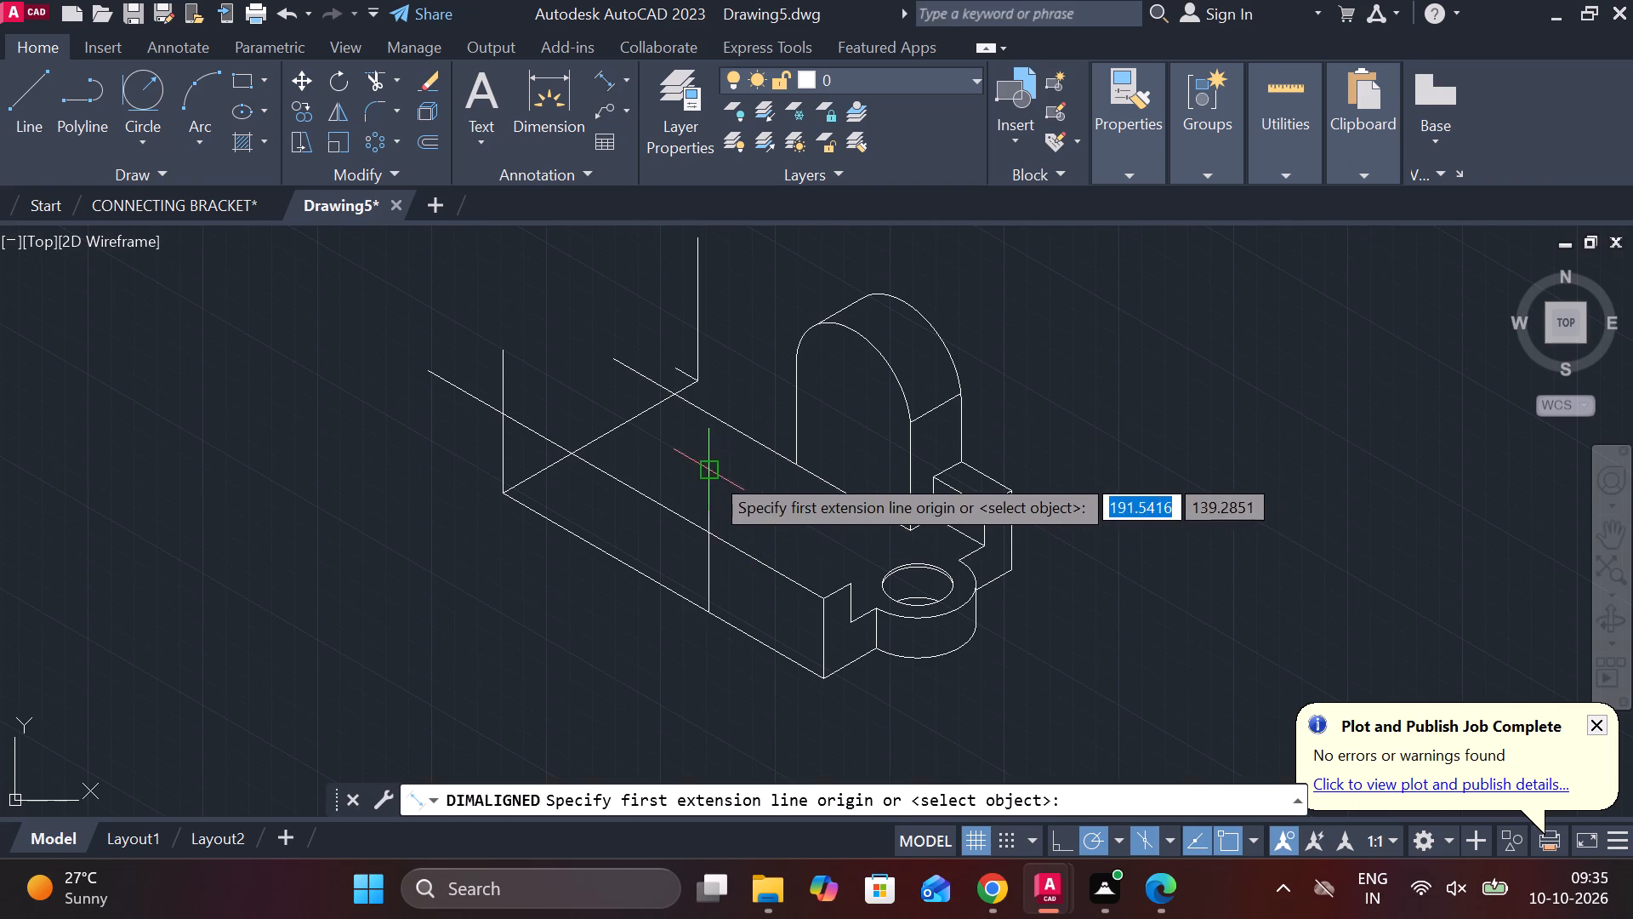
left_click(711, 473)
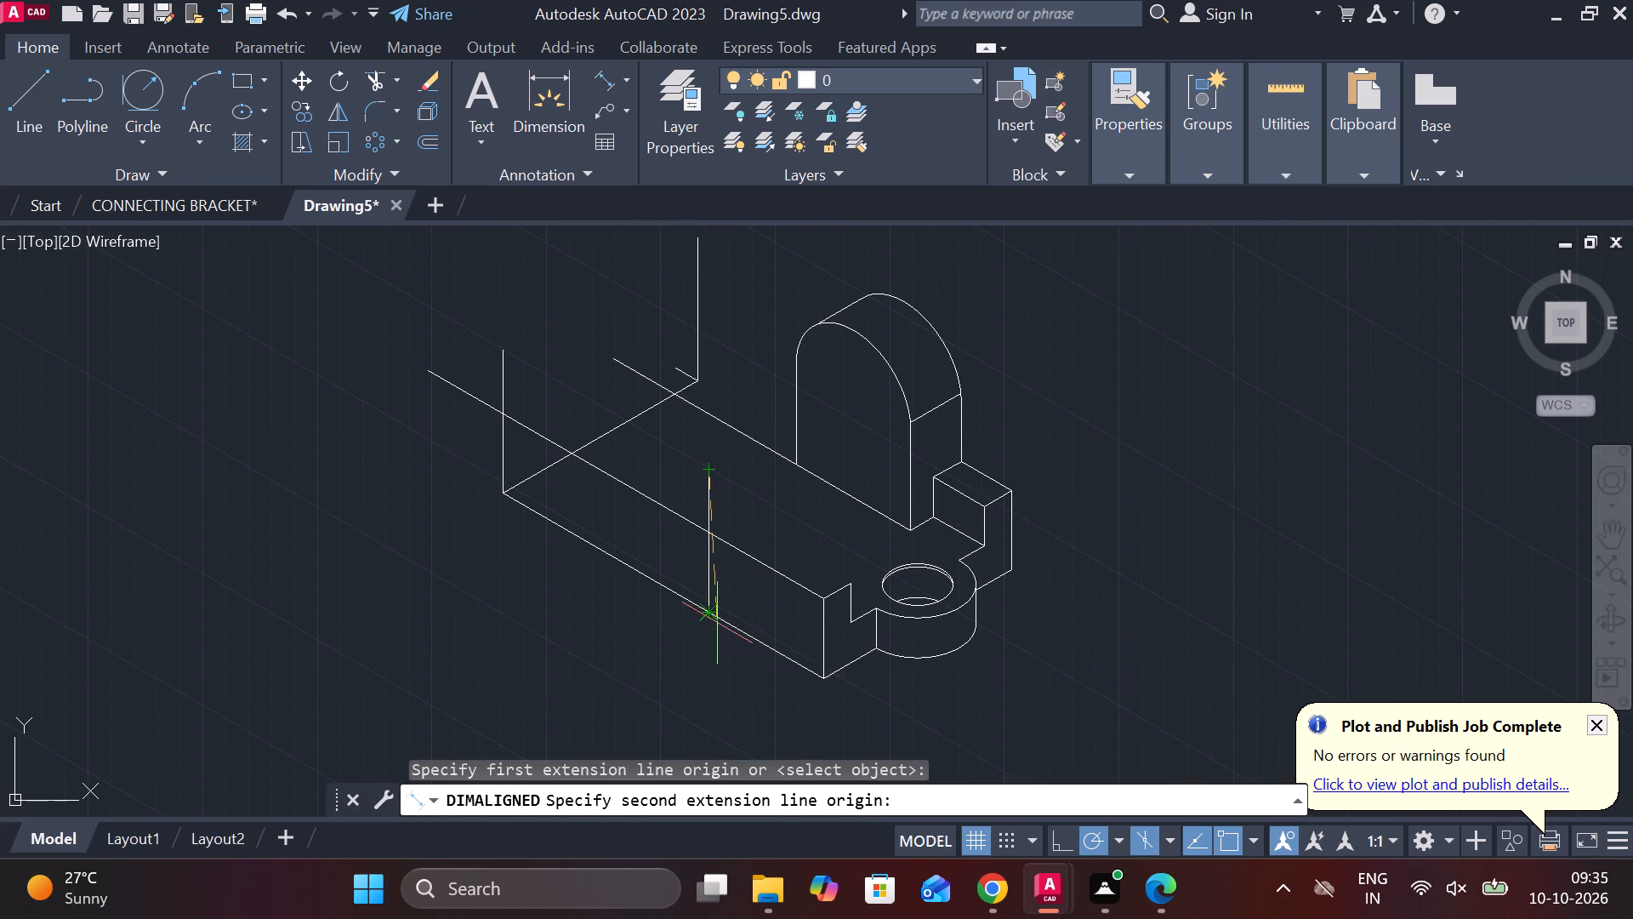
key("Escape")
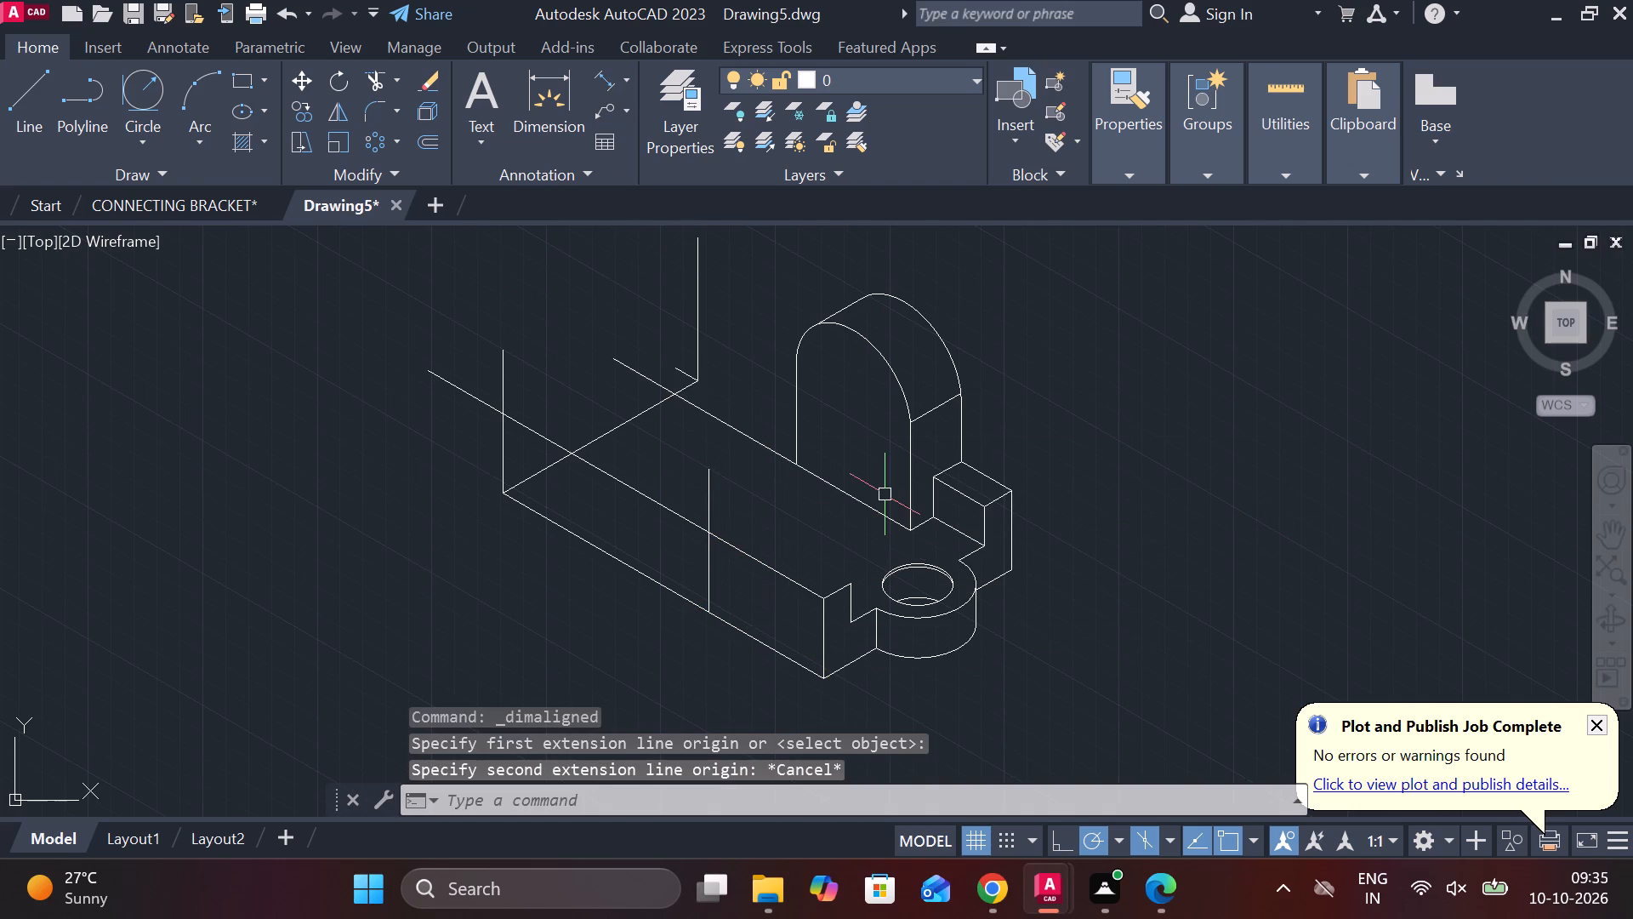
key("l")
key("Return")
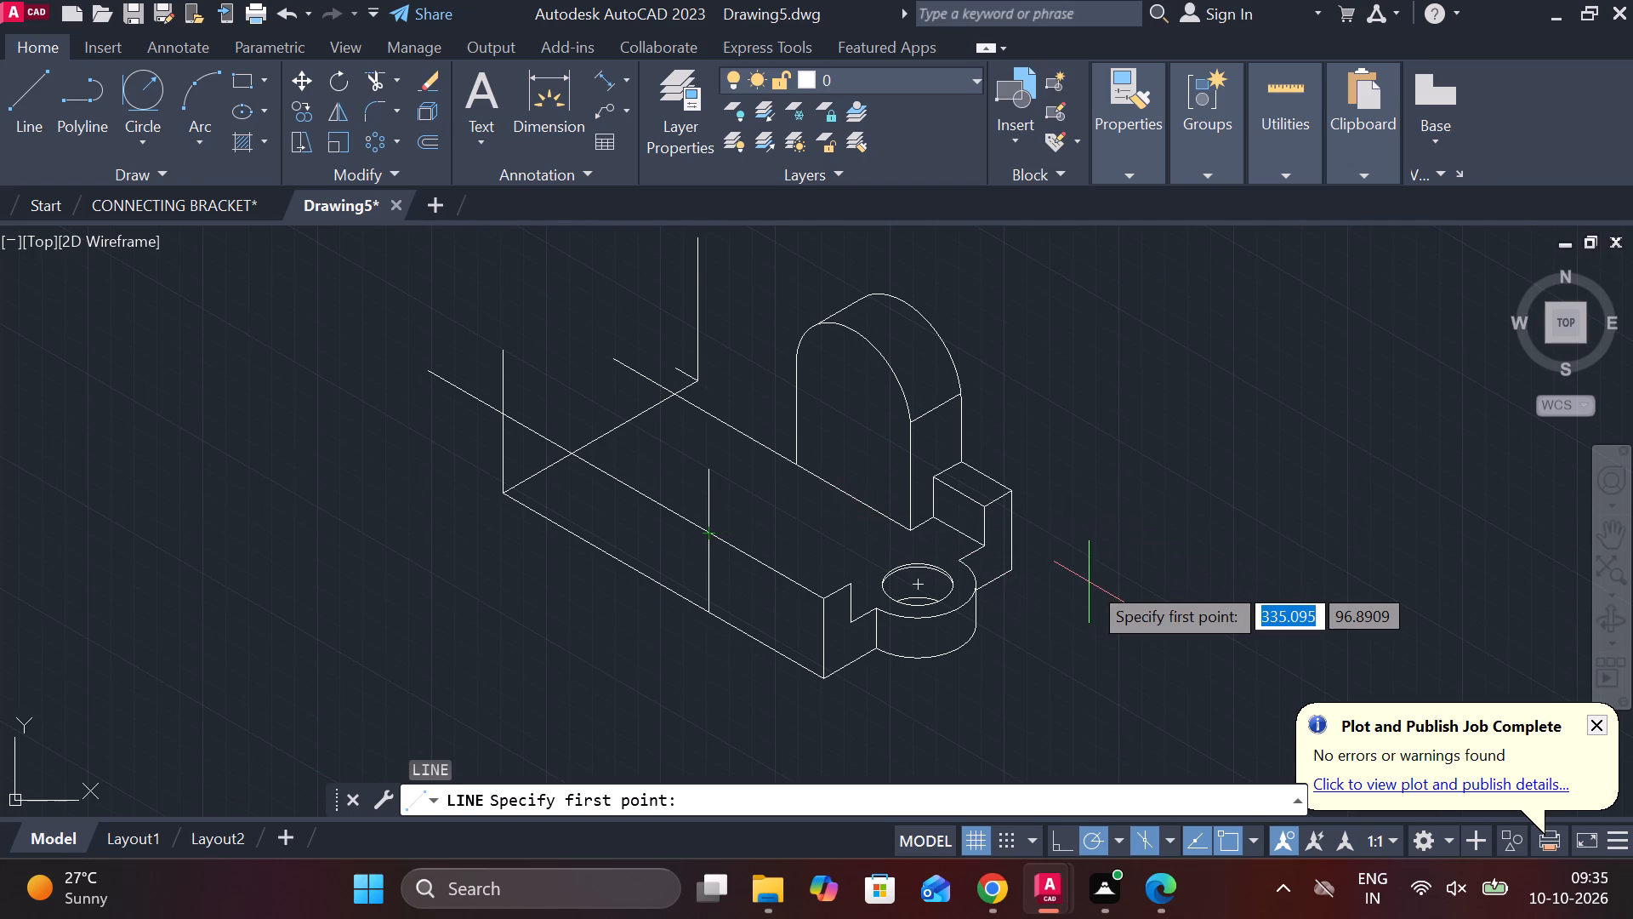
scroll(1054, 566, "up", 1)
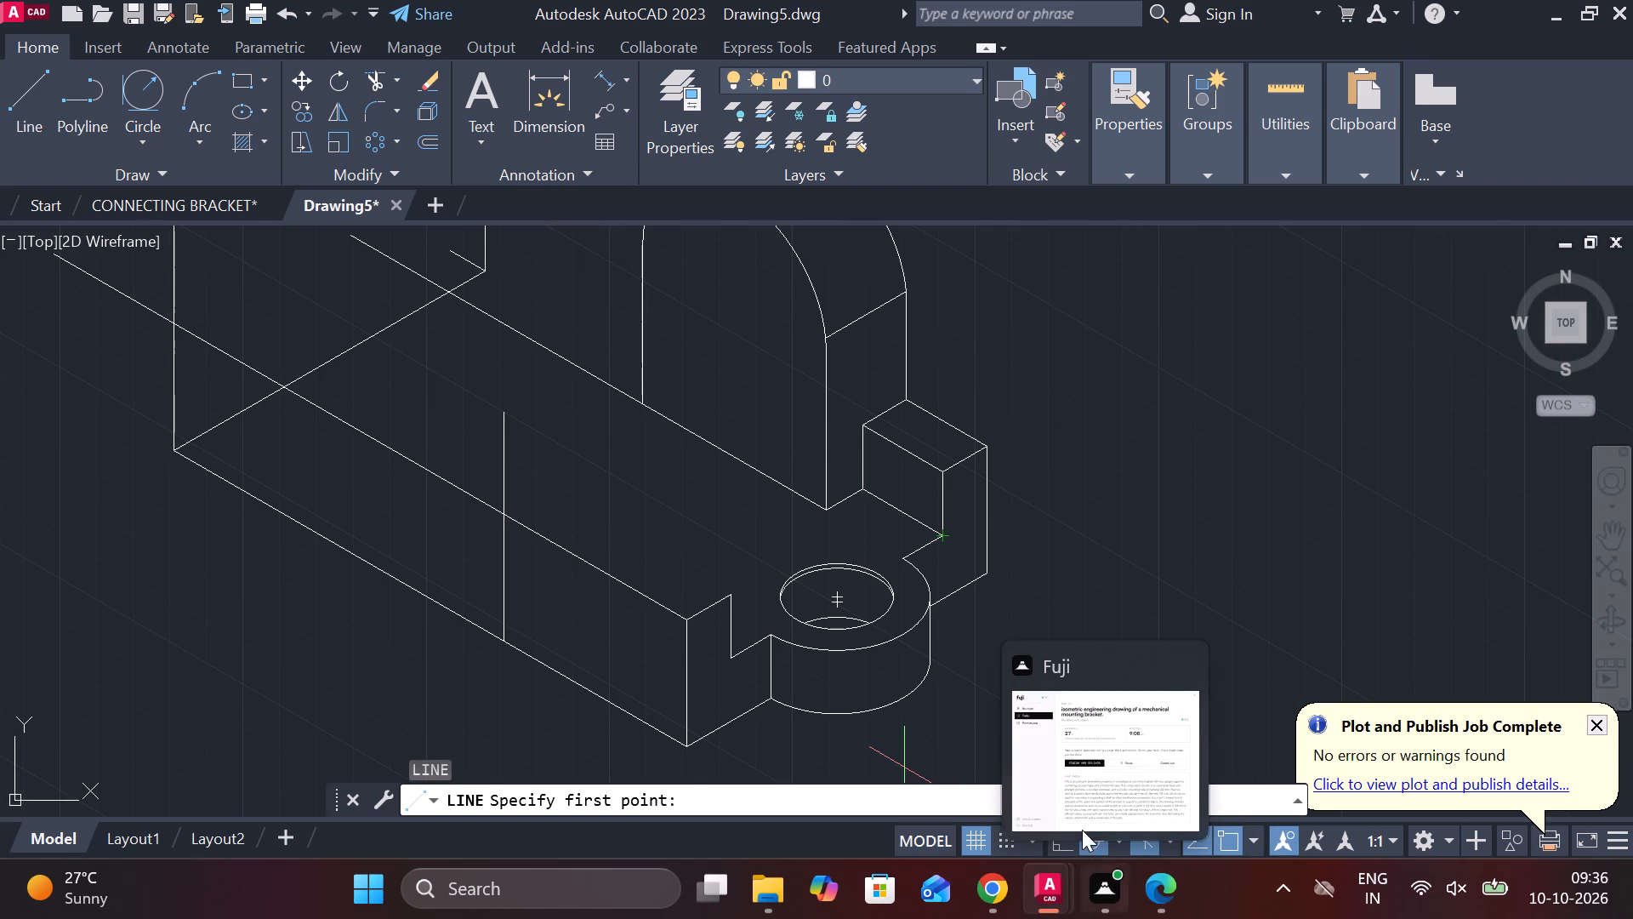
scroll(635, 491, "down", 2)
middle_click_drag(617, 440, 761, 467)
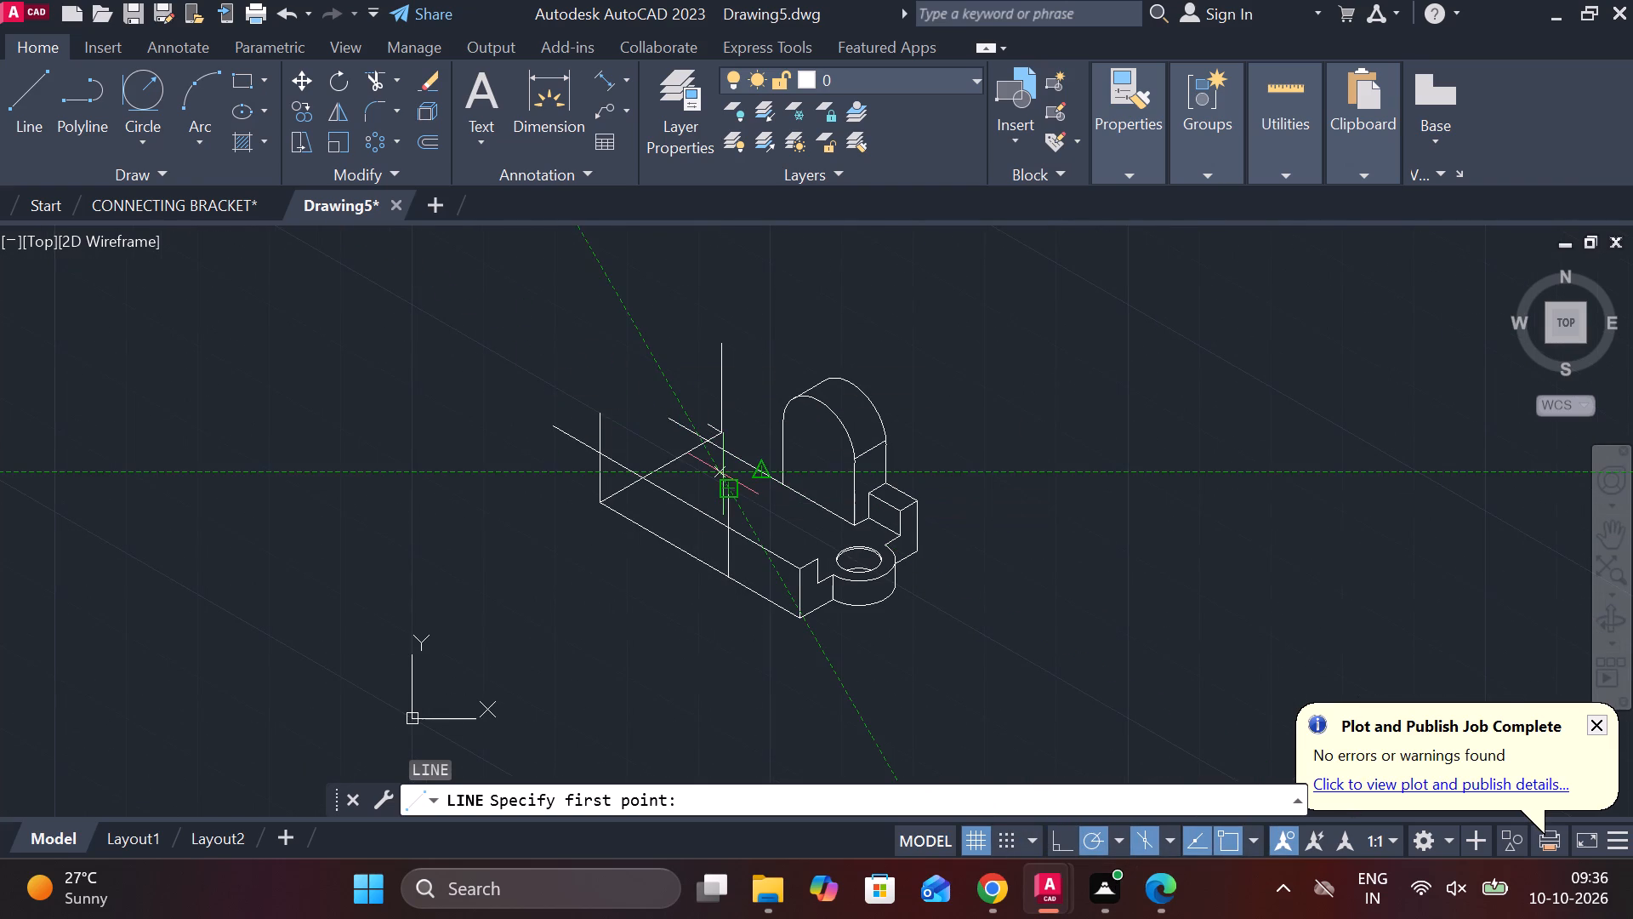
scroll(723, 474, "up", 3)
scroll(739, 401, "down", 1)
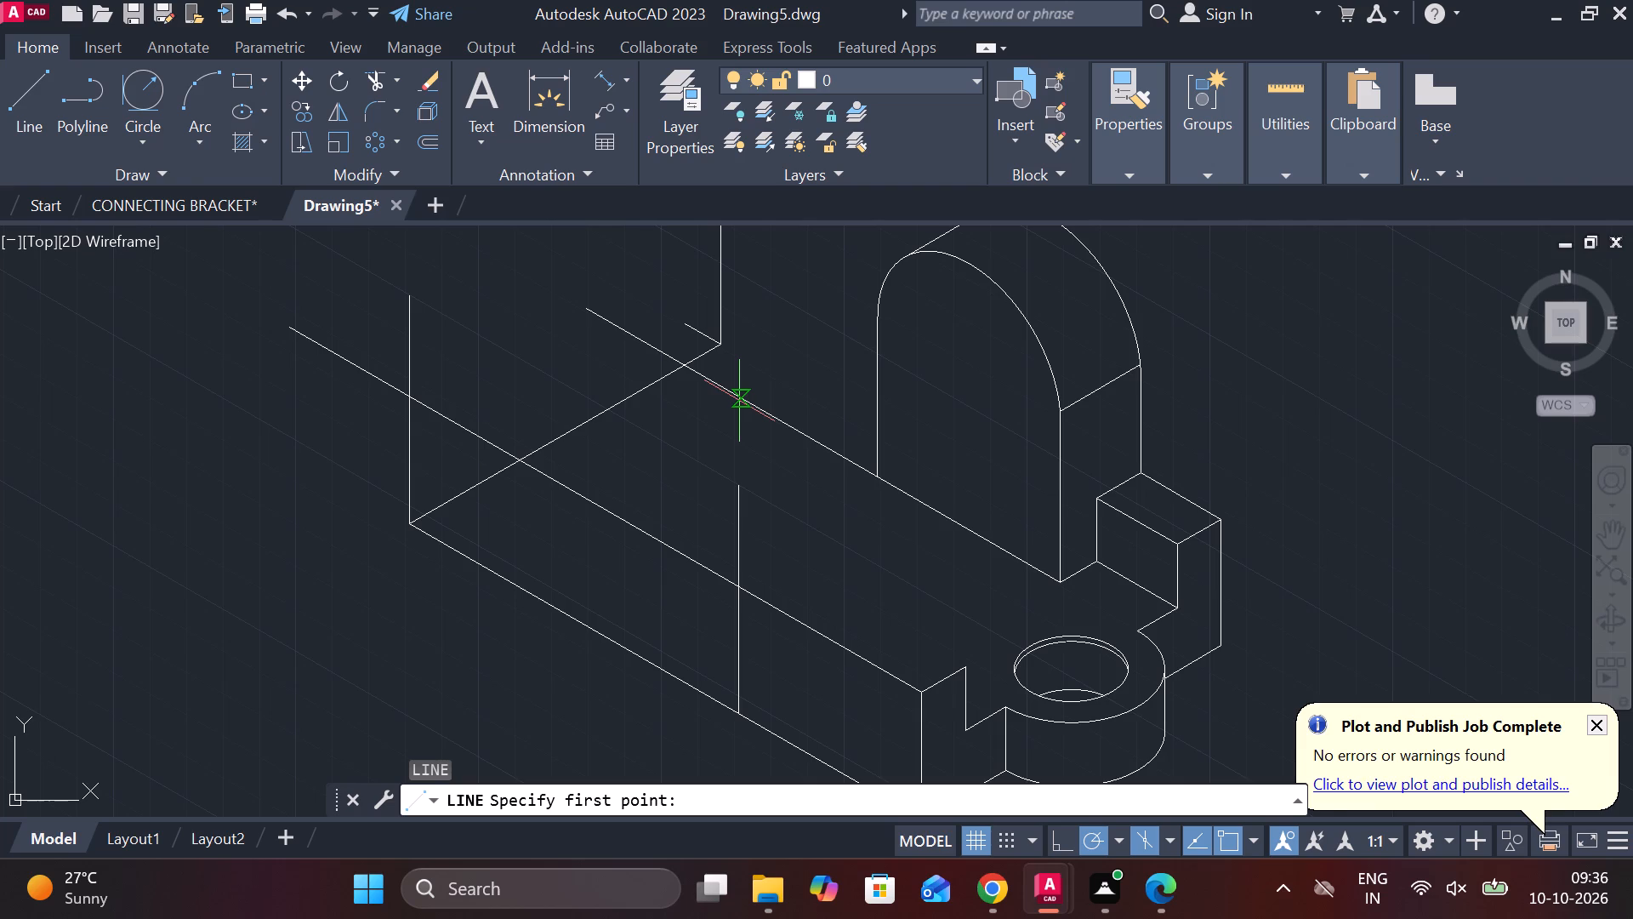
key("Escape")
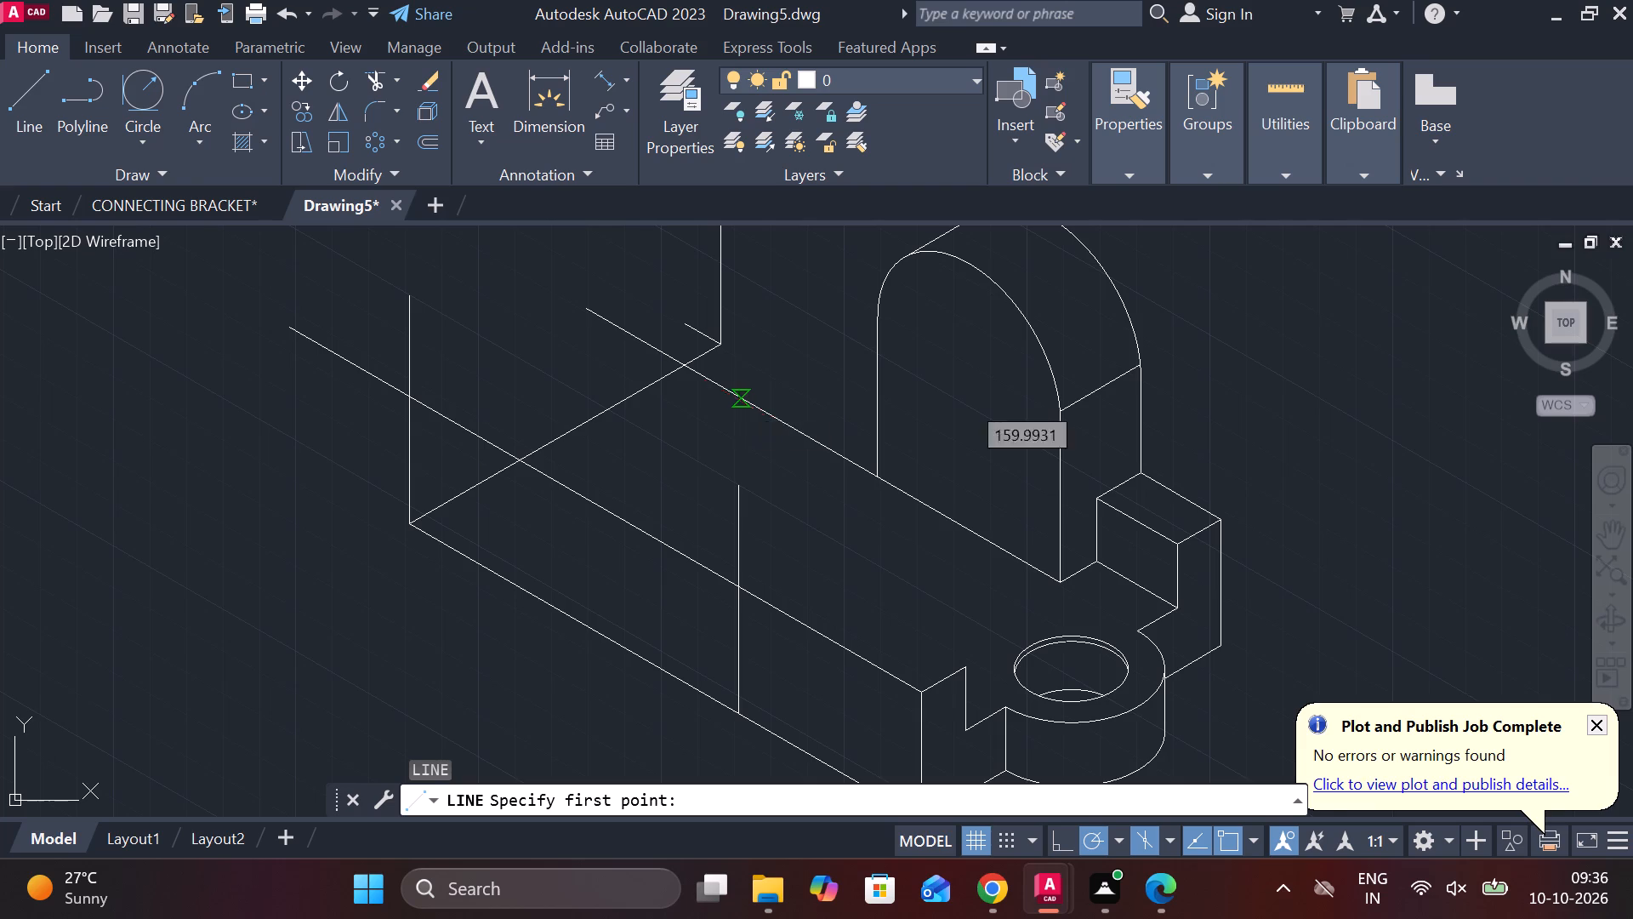
Draw an 18 line at 330° from the top of the front 54-high upright, continuing 24 straight down to the long edge.
key("l")
key("Return")
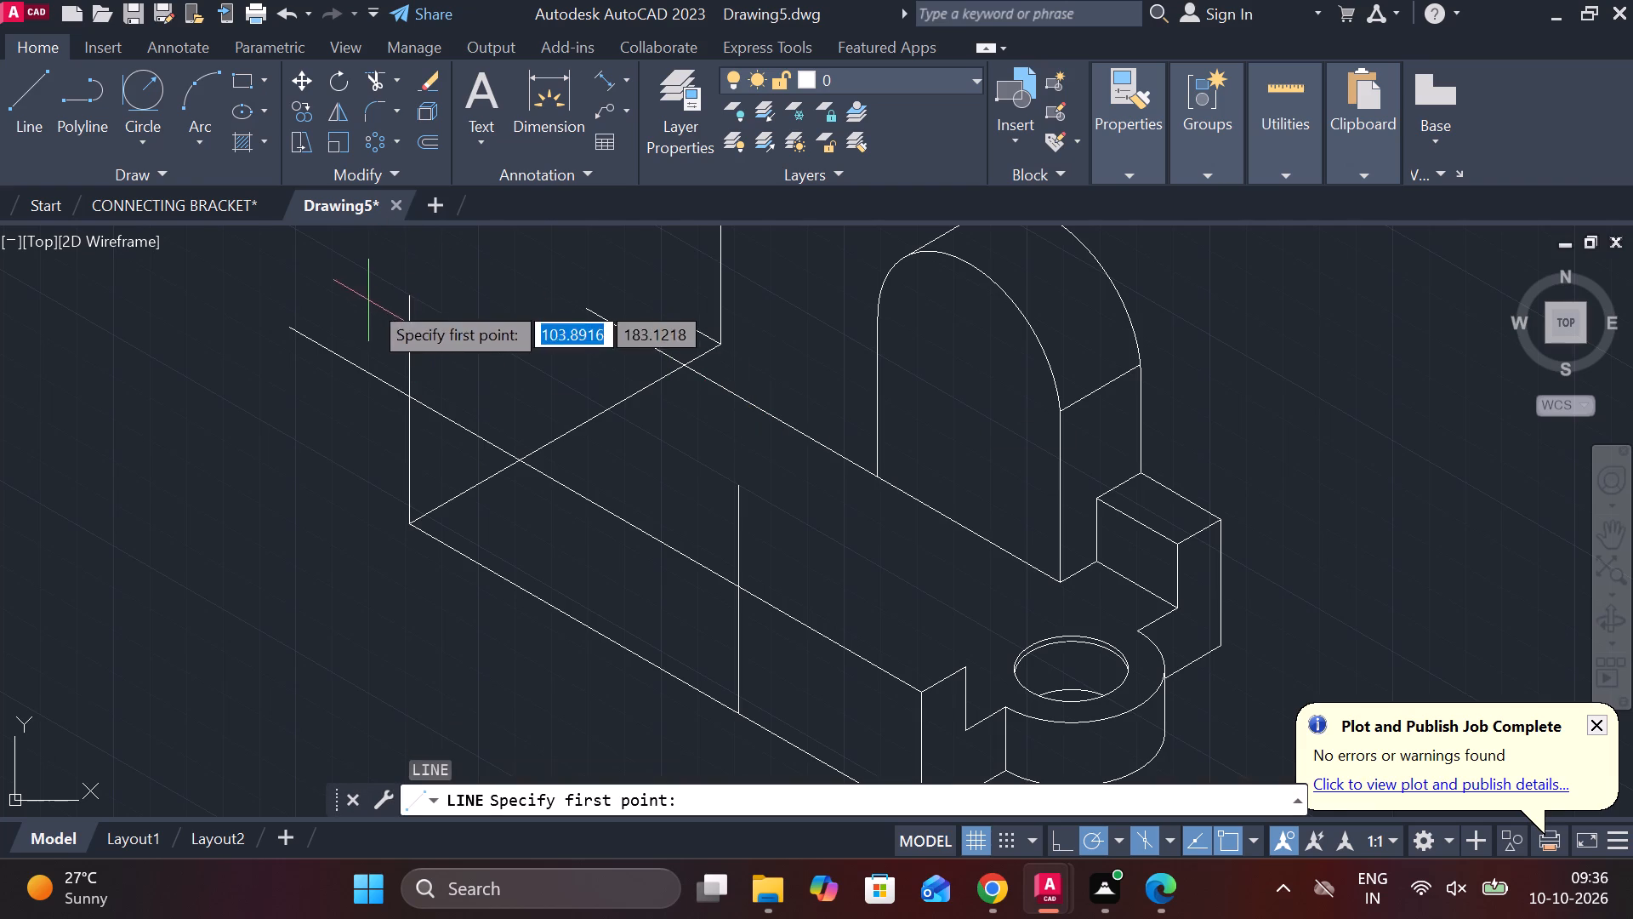
left_click(413, 294)
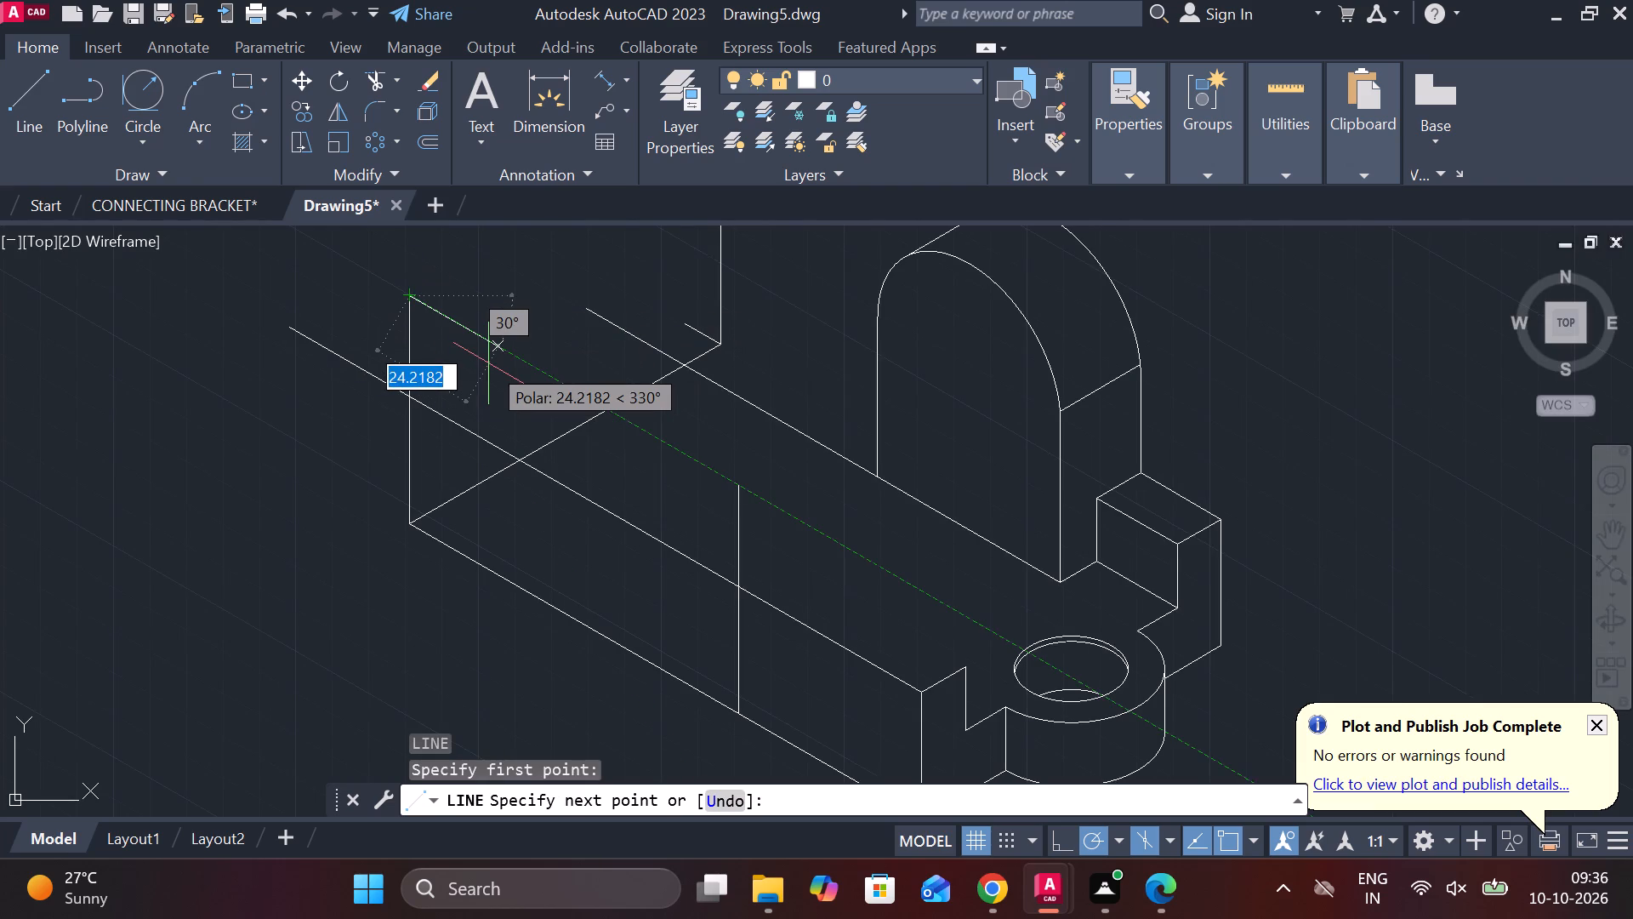
key("1")
key("8")
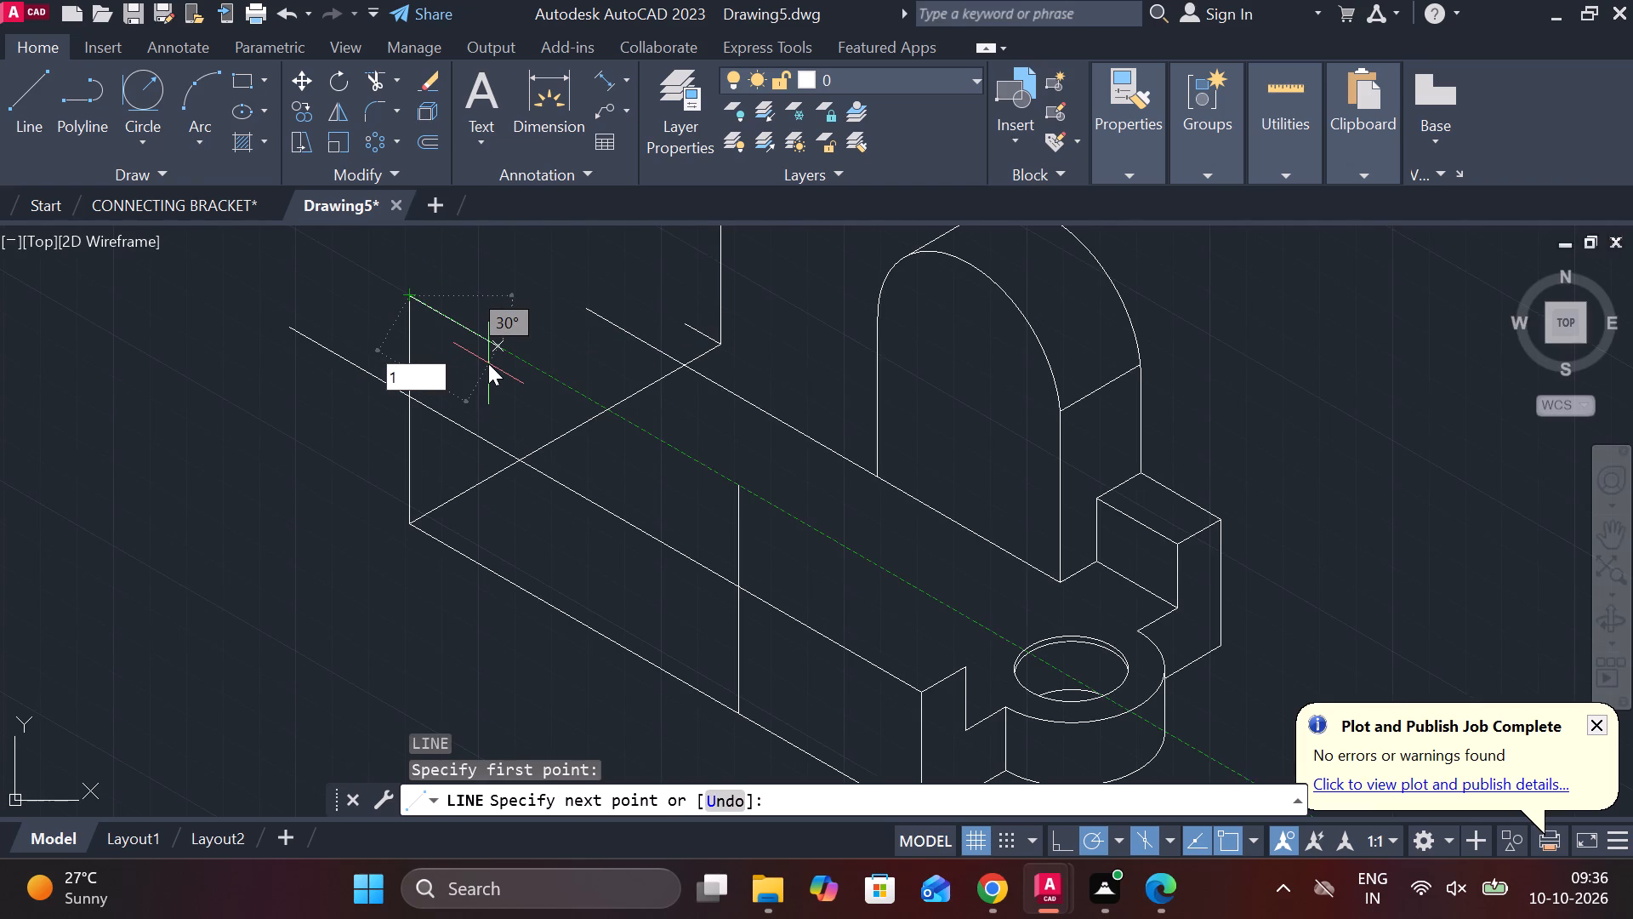
key("Return")
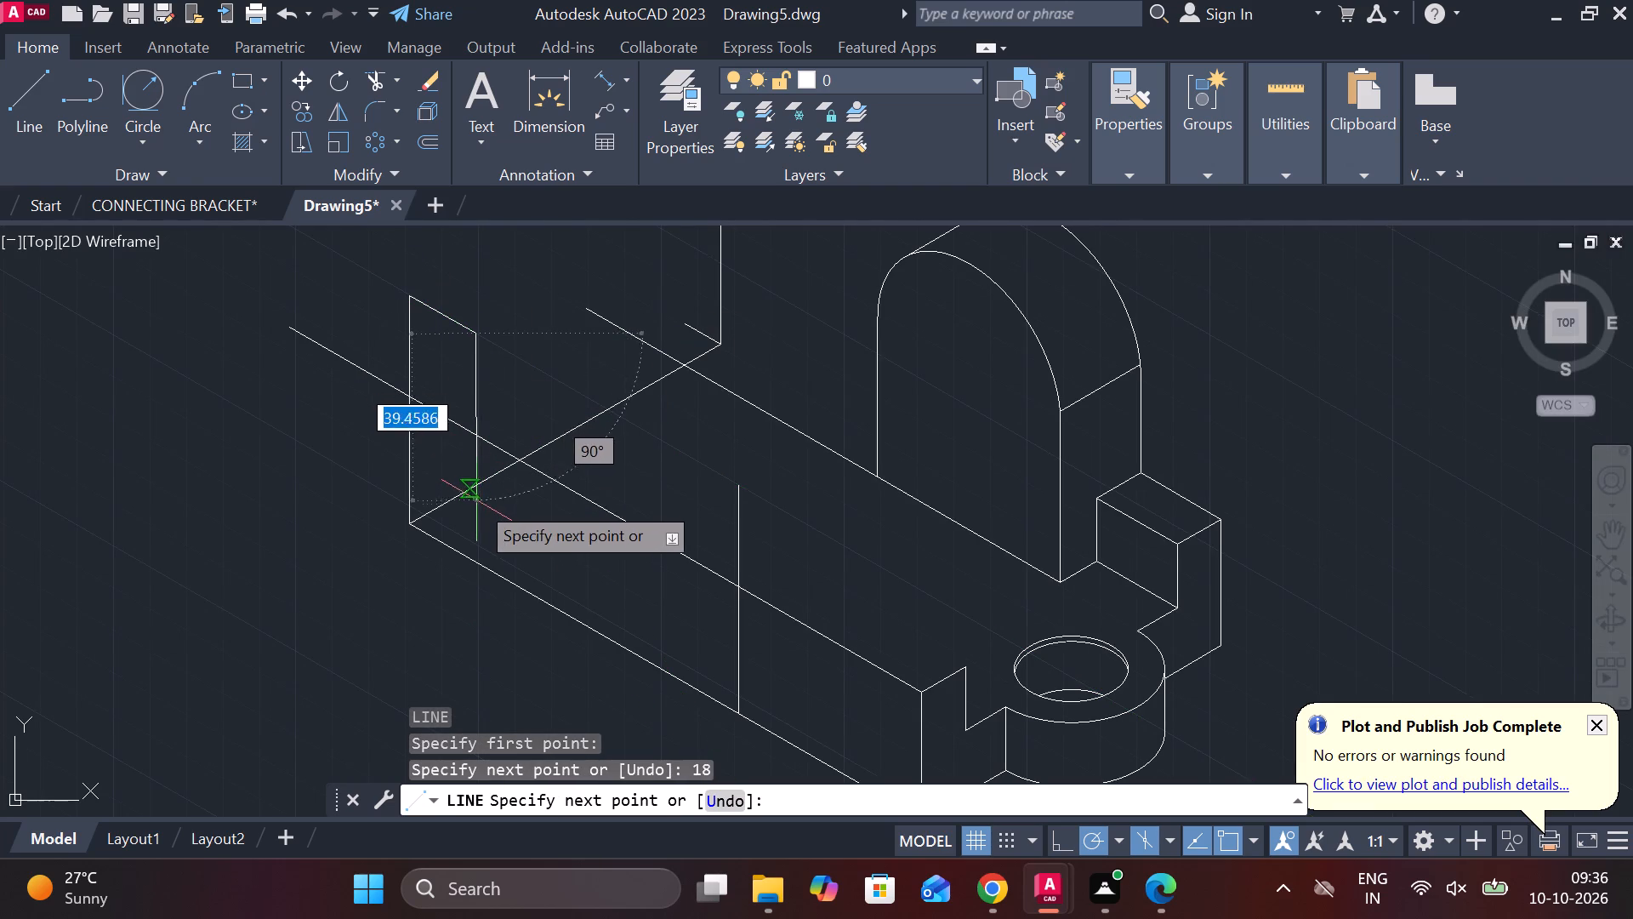
type("24")
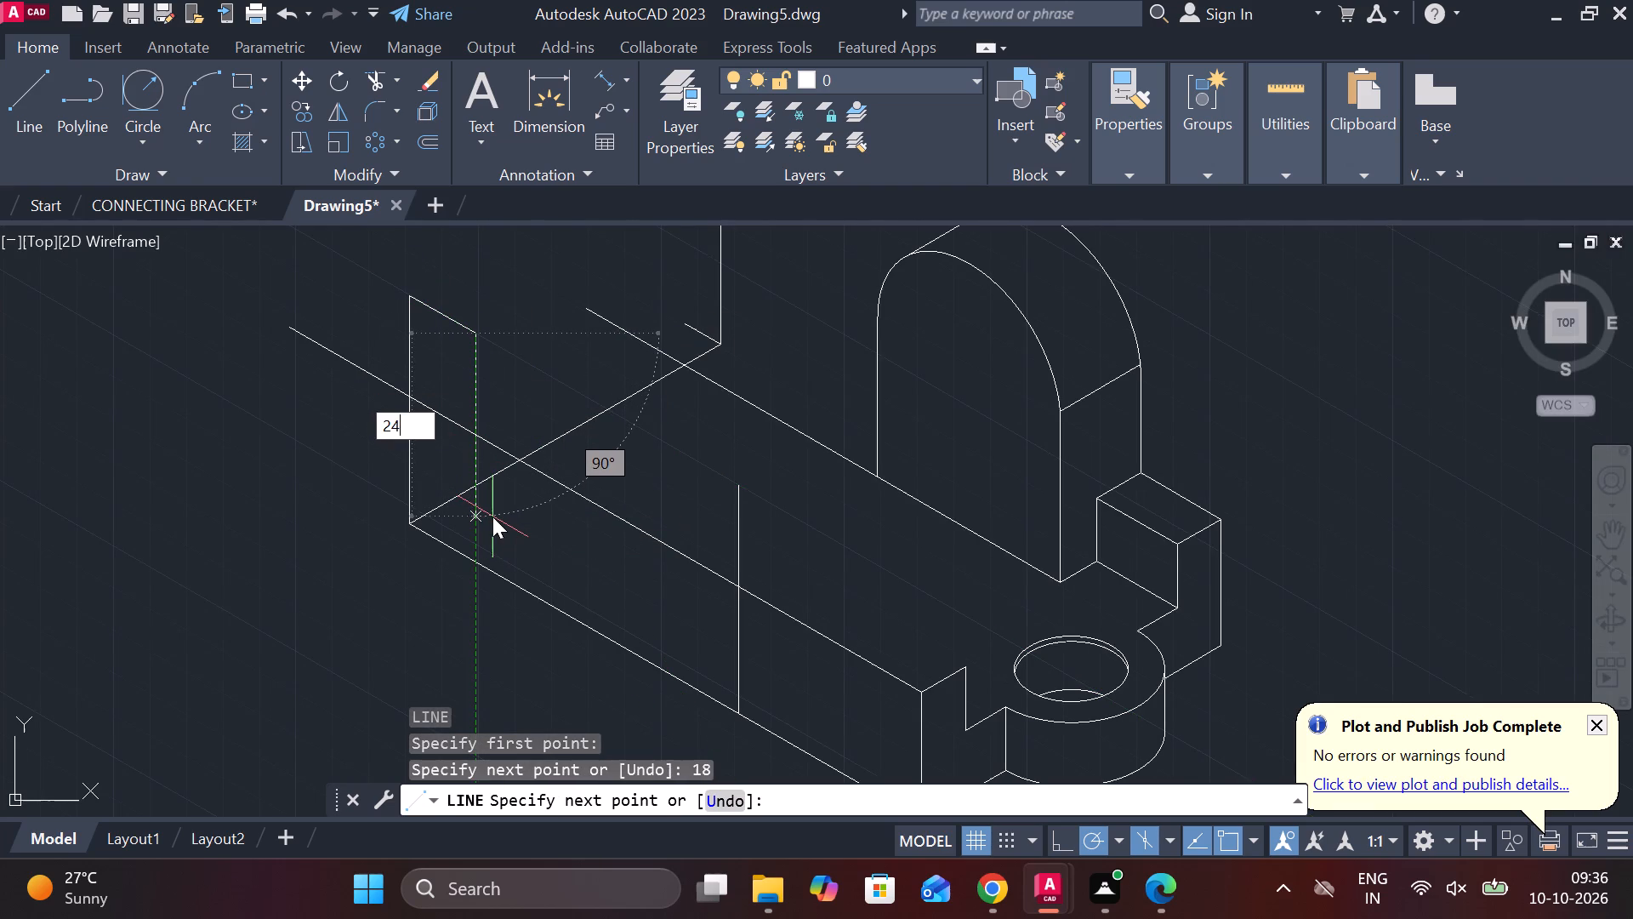
key("space")
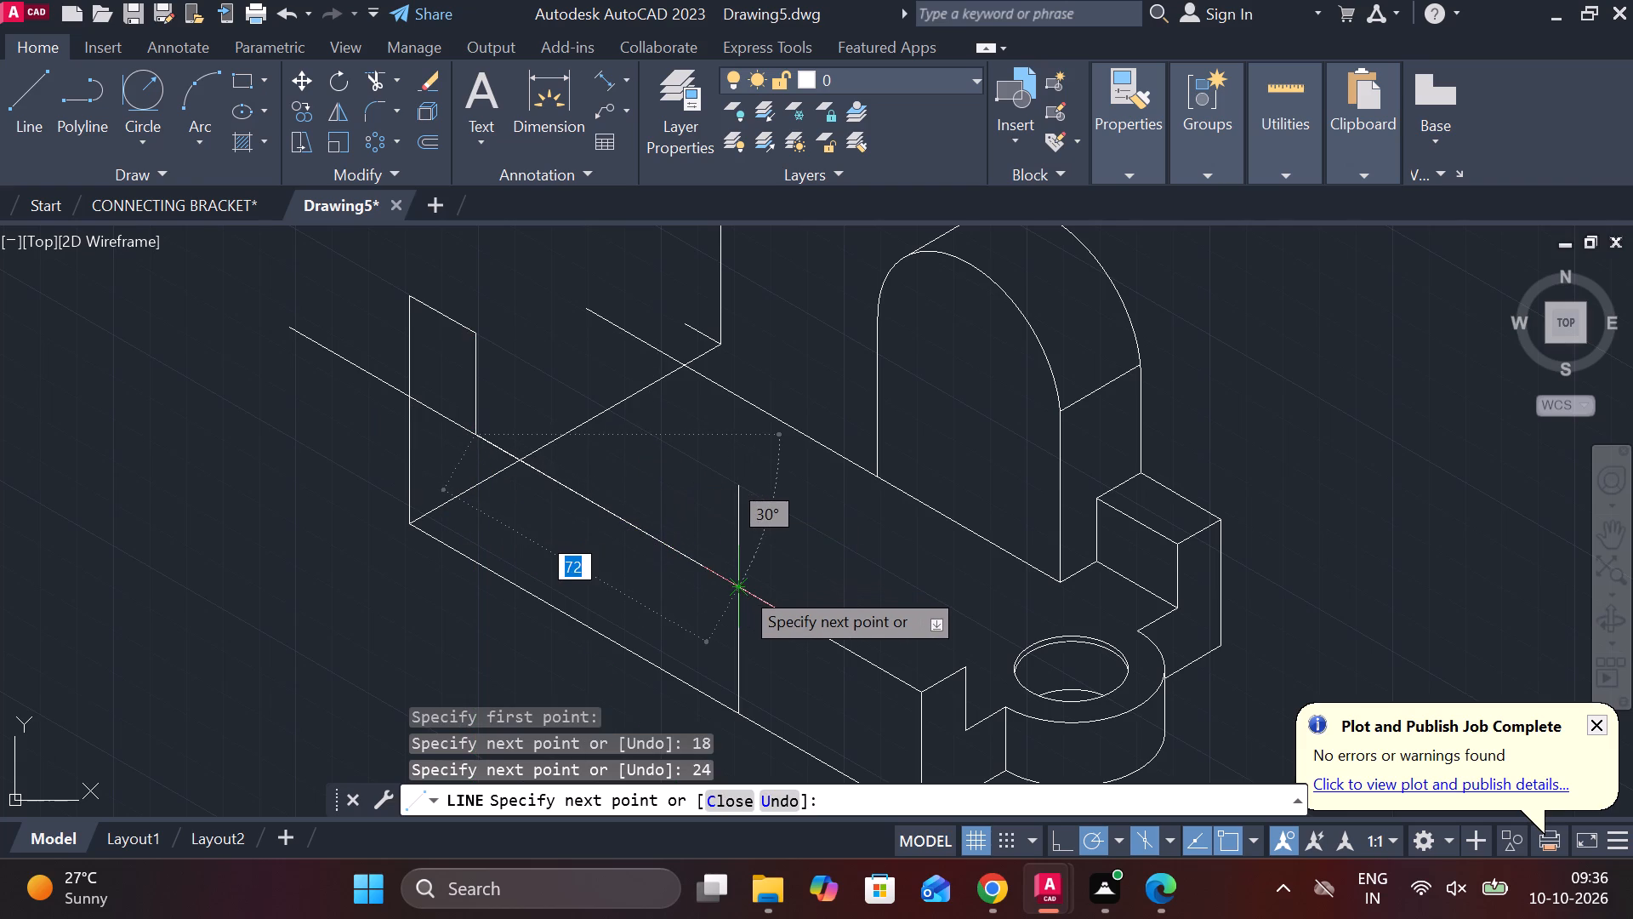
key("Escape")
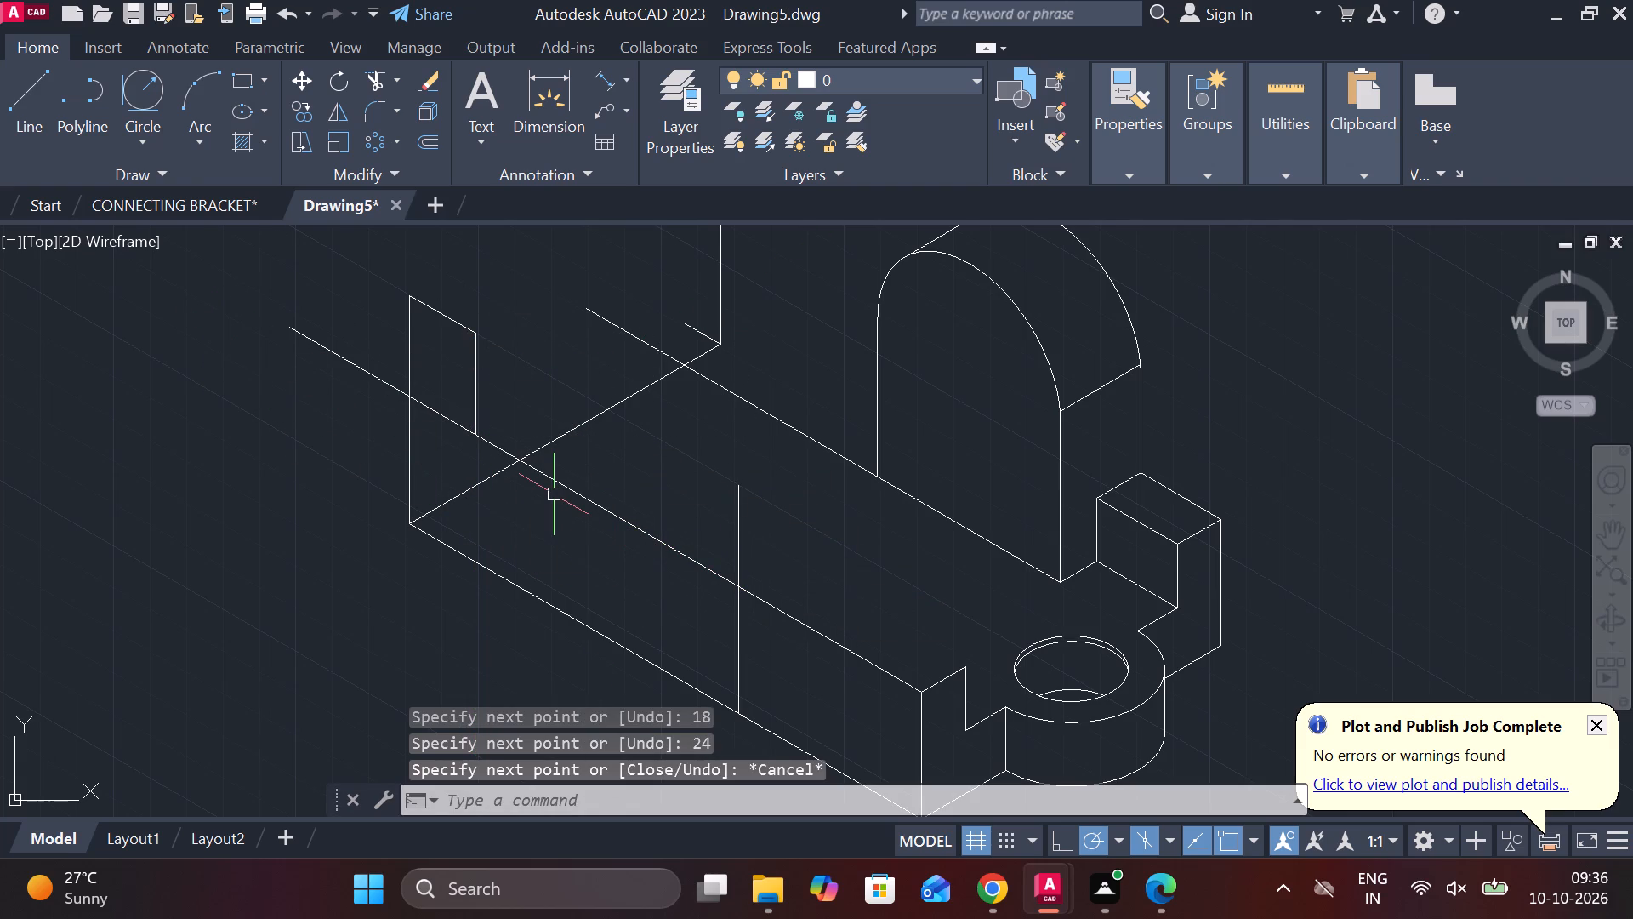
Trim the base's long front top edge where it runs past the 24-long vertical and the 54-high upright.
type("TR")
key("space")
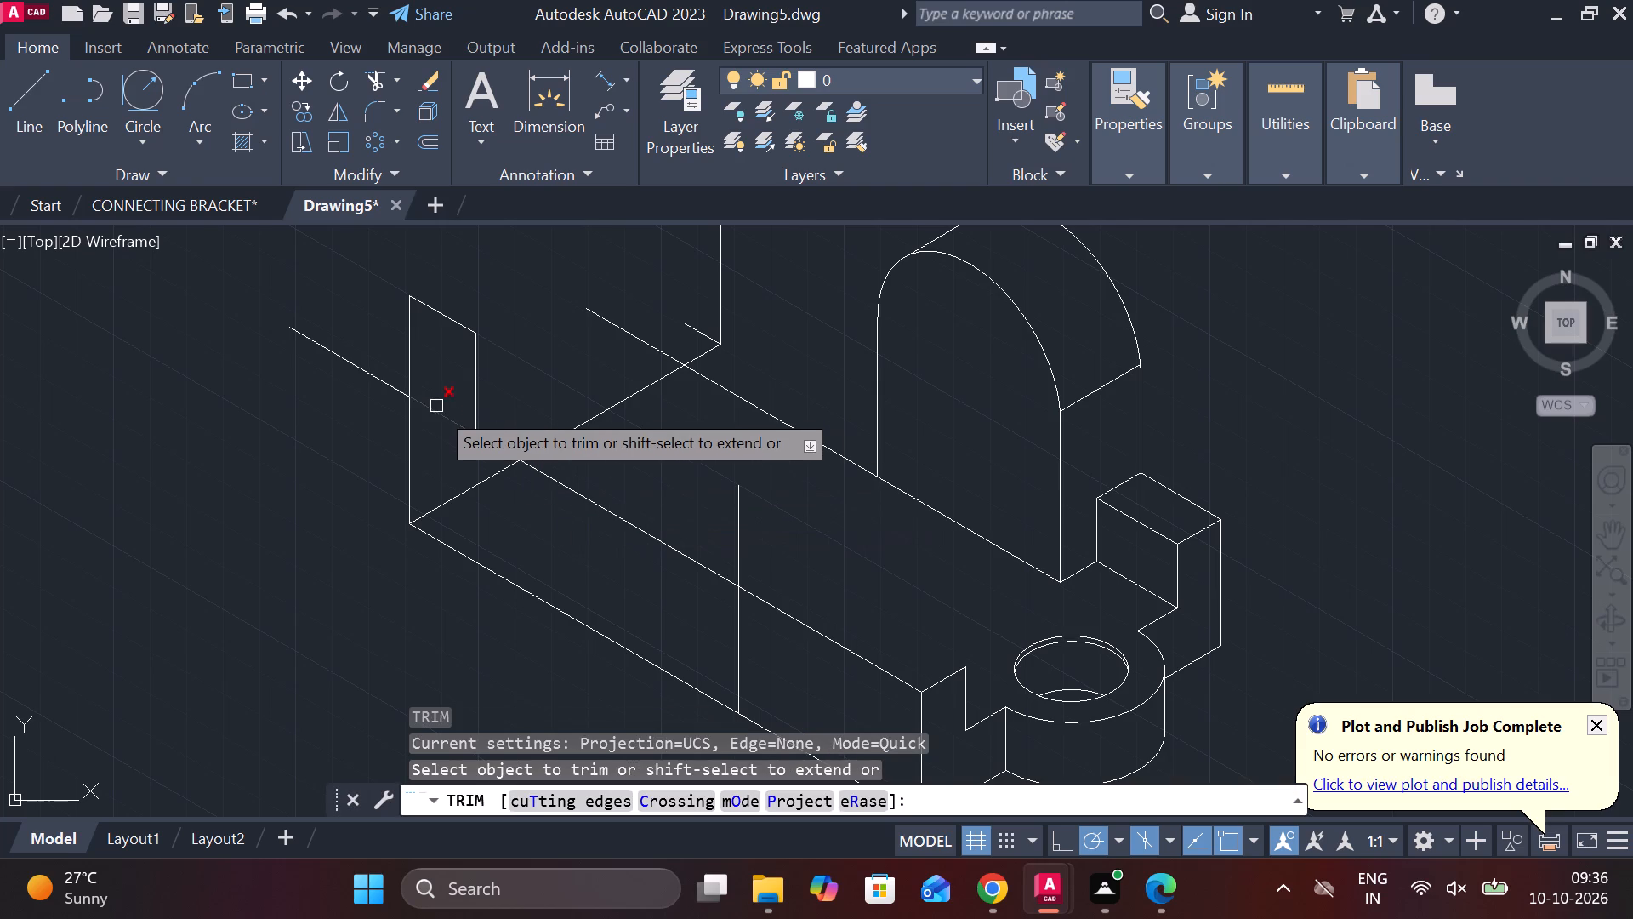
left_click(441, 420)
left_click(362, 374)
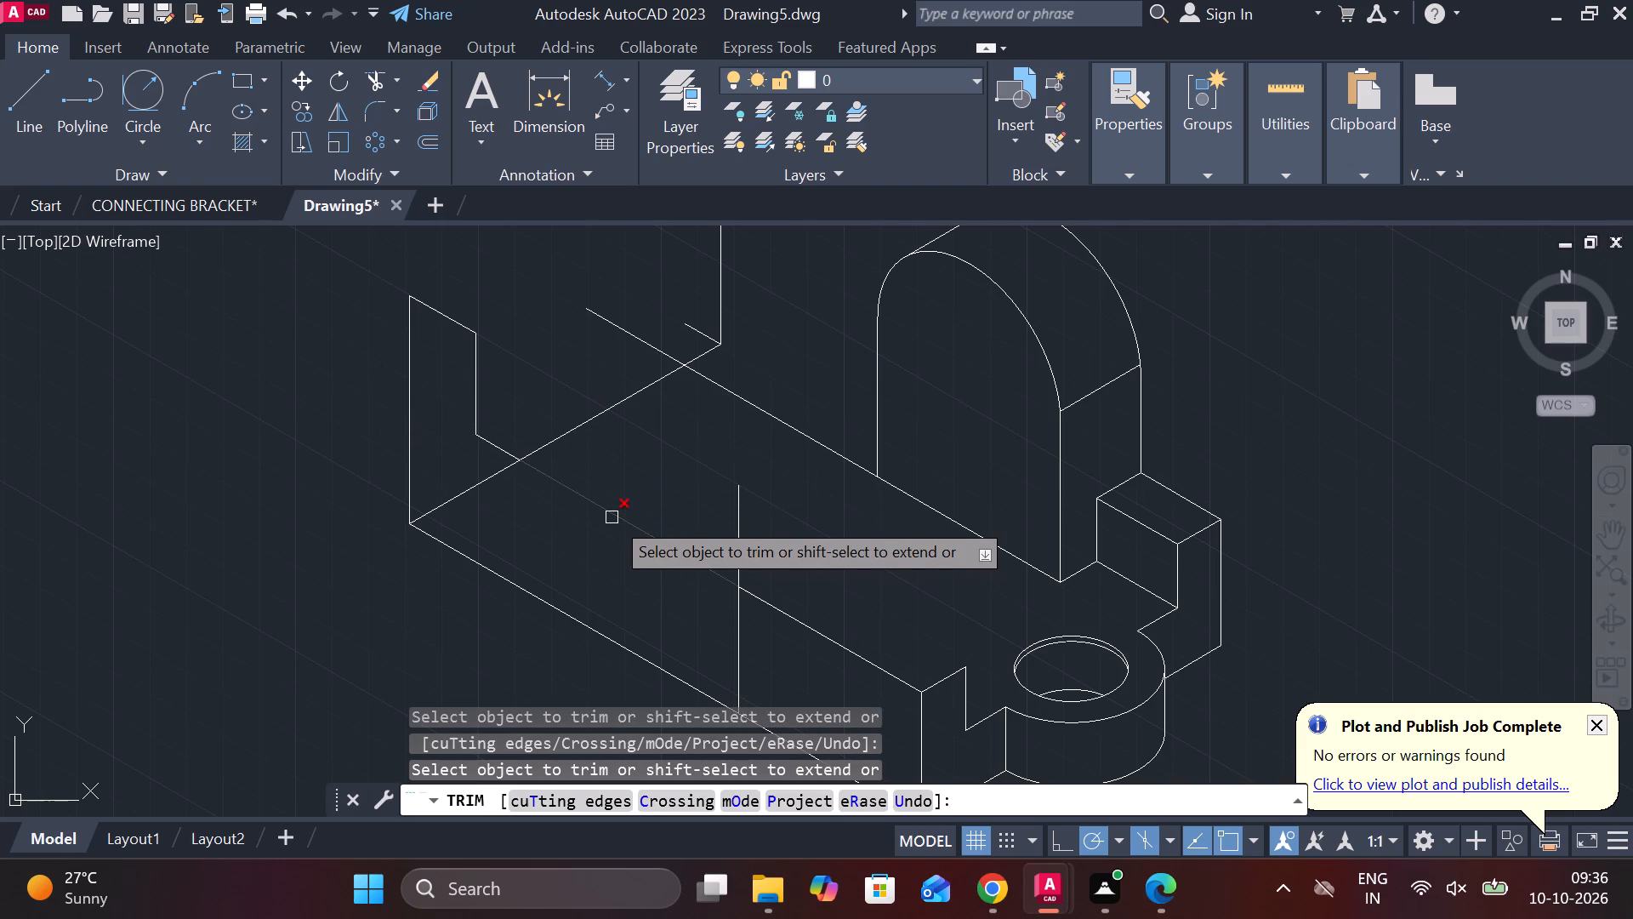
key("Escape")
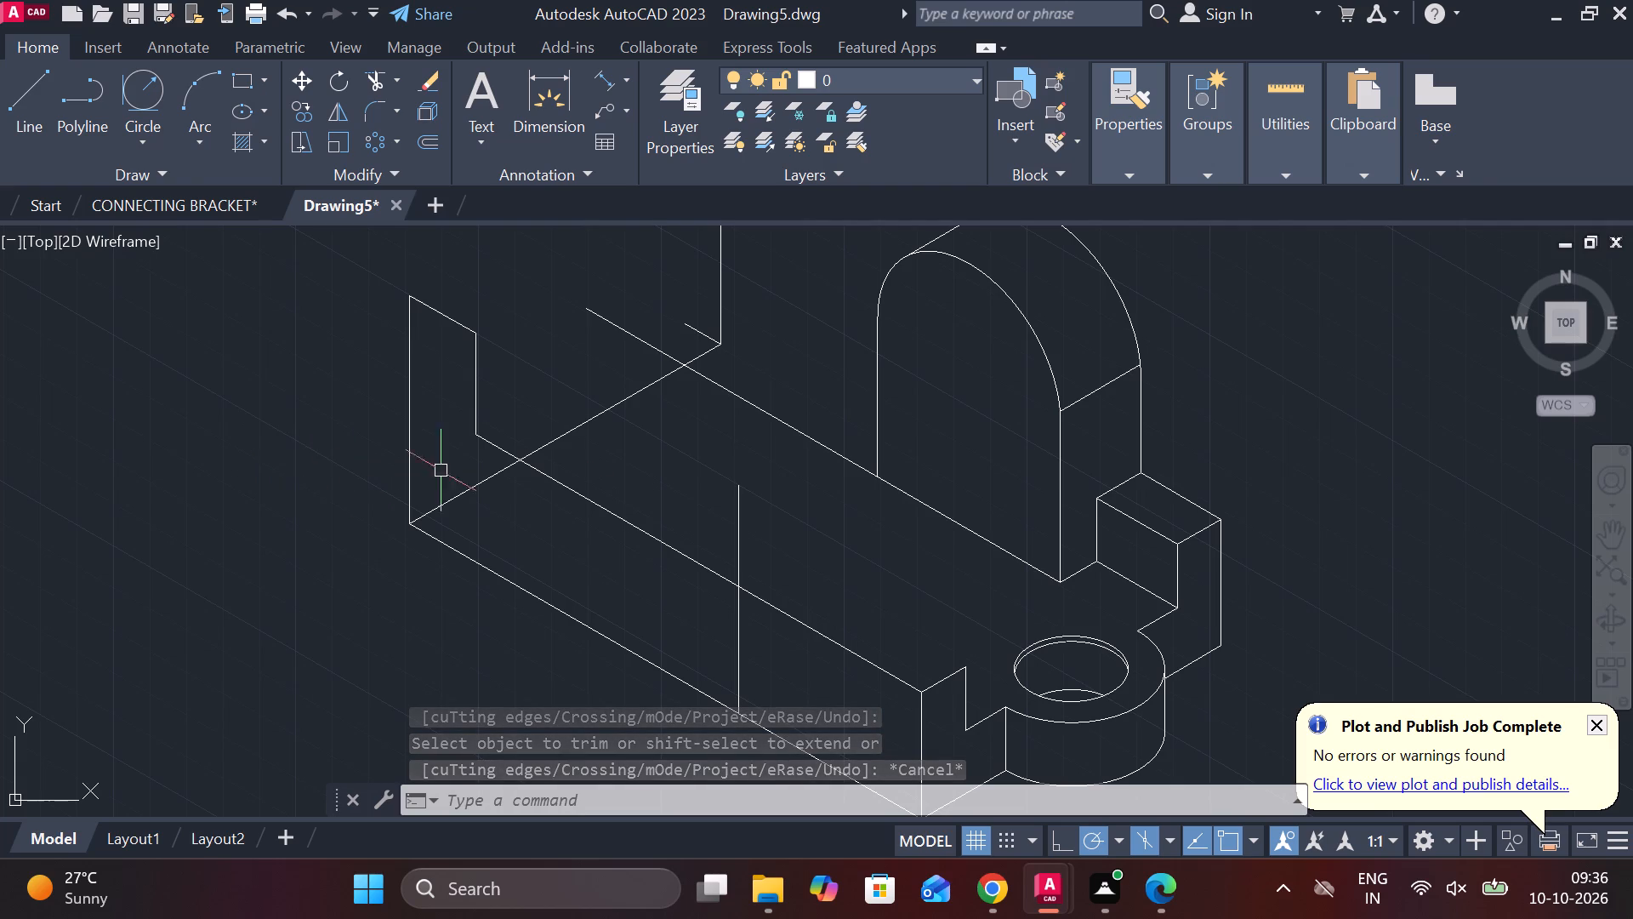
Erase the cross line joining the bottom ends of the two 54-high uprights.
double_click(581, 436)
left_click(581, 422)
key("e")
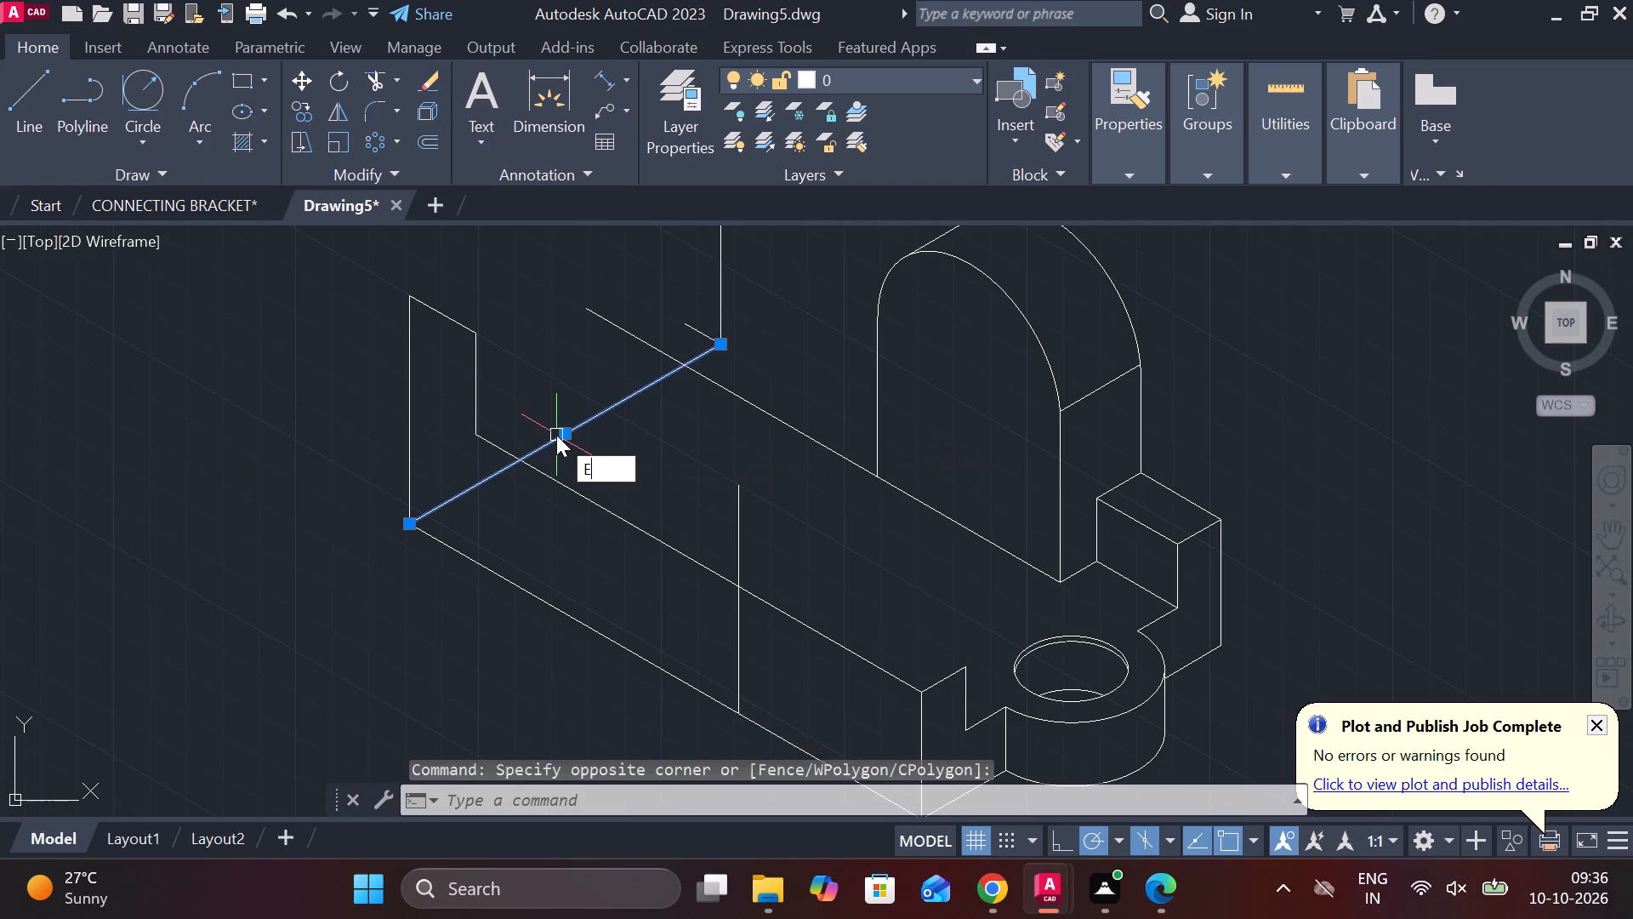
key("space")
Draw a cross line about 78 long at 30° from the bottom end of the 24-long vertical.
key("l")
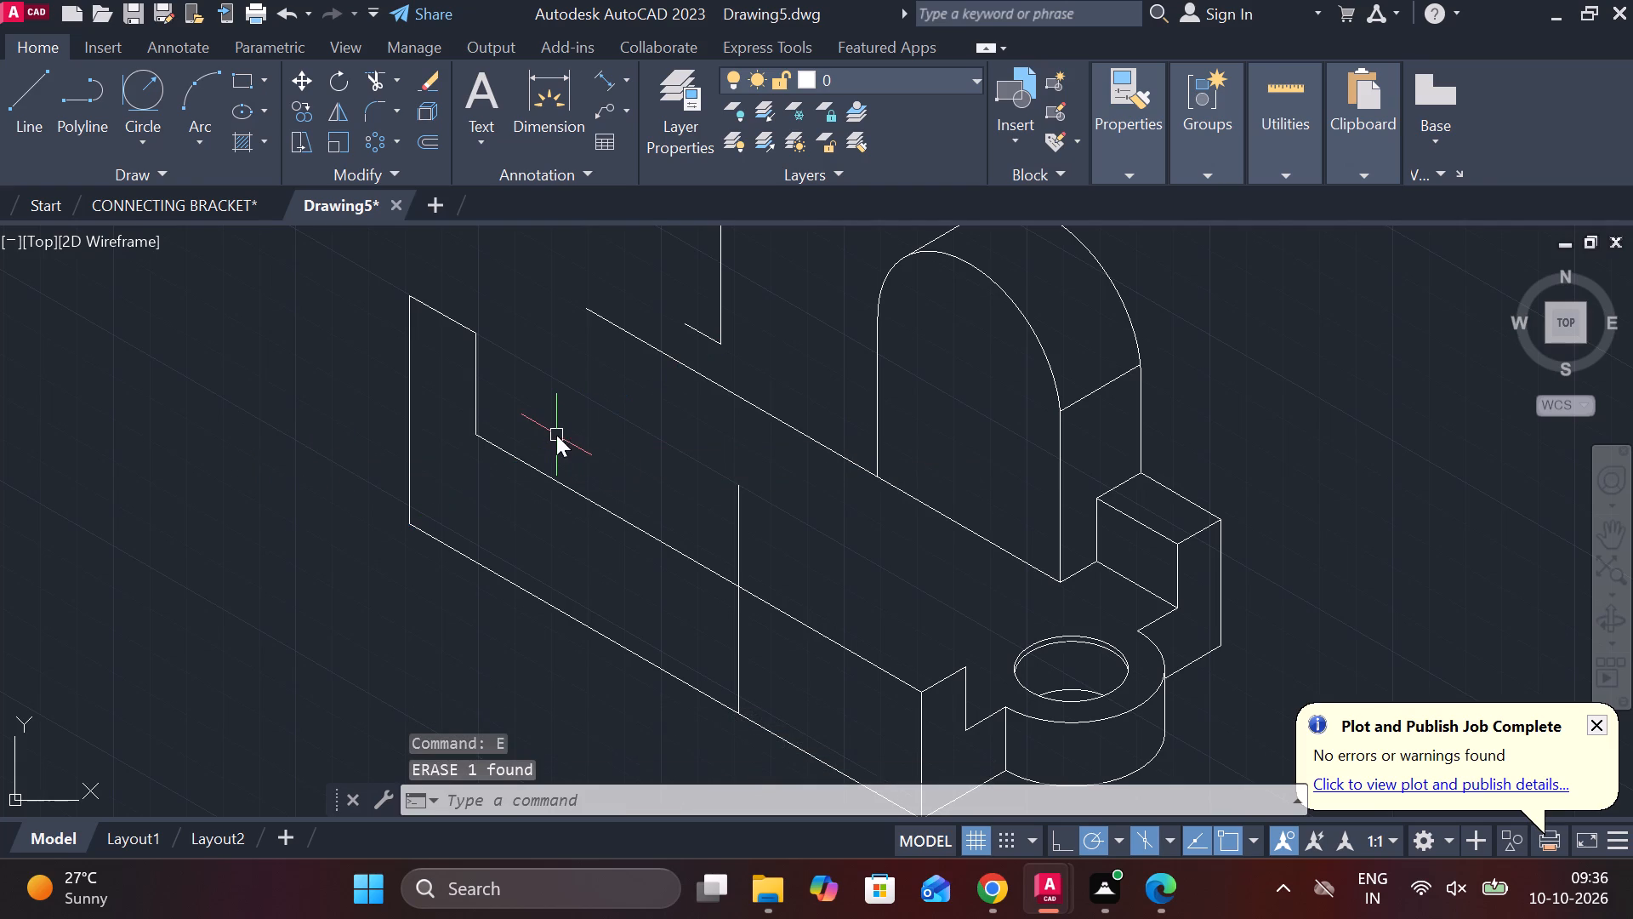
key("Return")
left_click(488, 437)
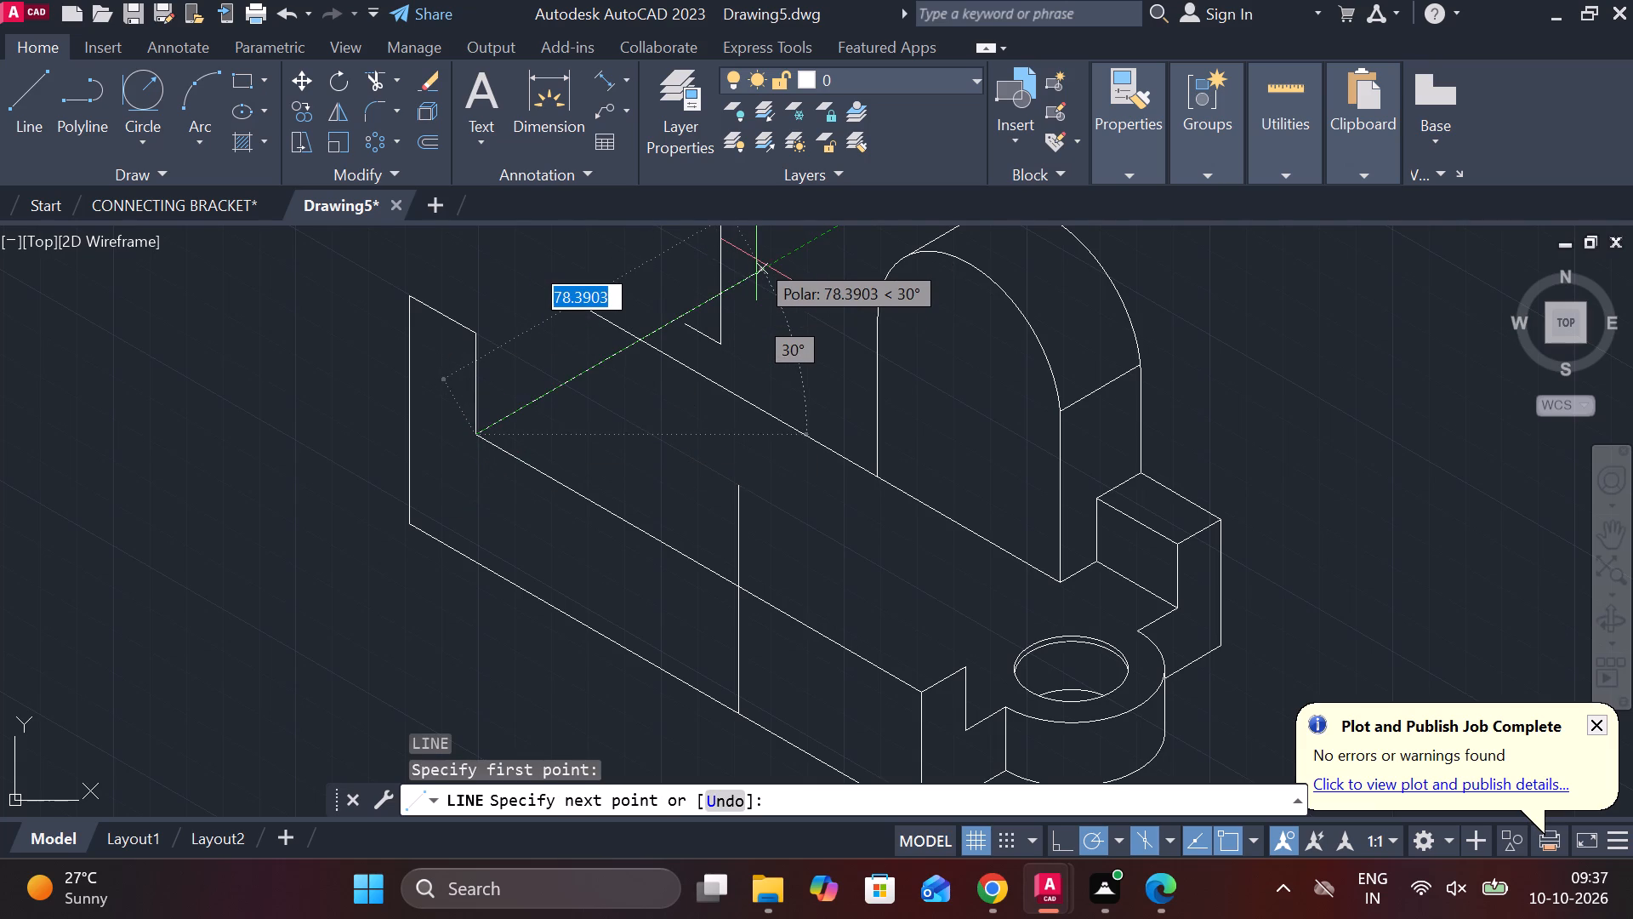
left_click(756, 260)
key("Escape")
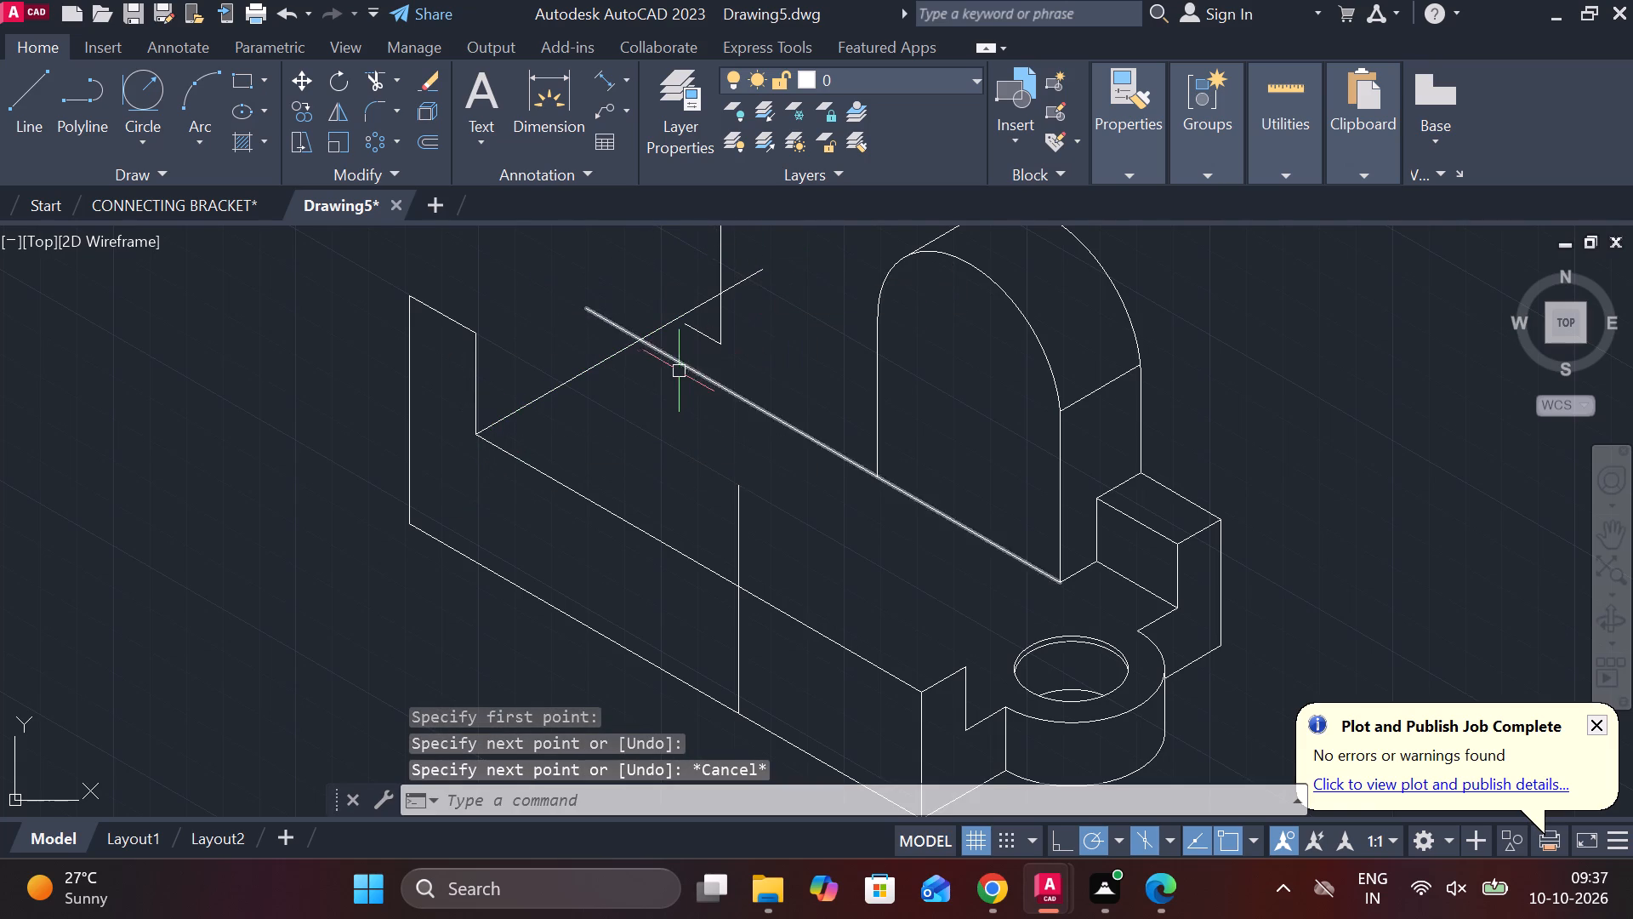
scroll(595, 351, "up", 2)
scroll(595, 345, "down", 2)
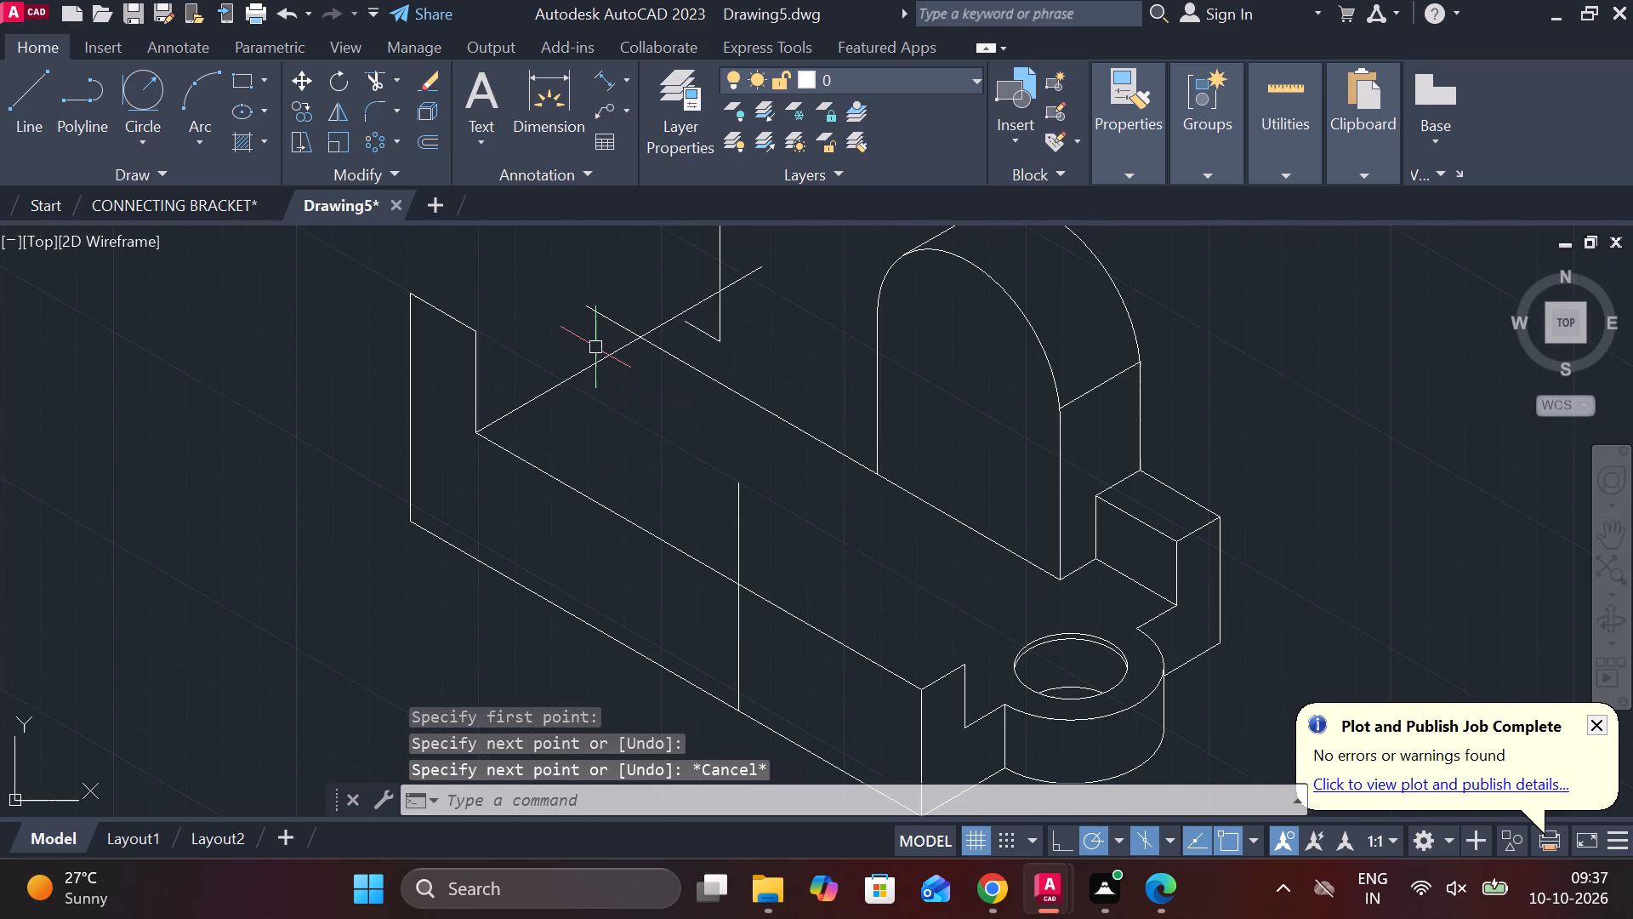
scroll(594, 351, "down", 1)
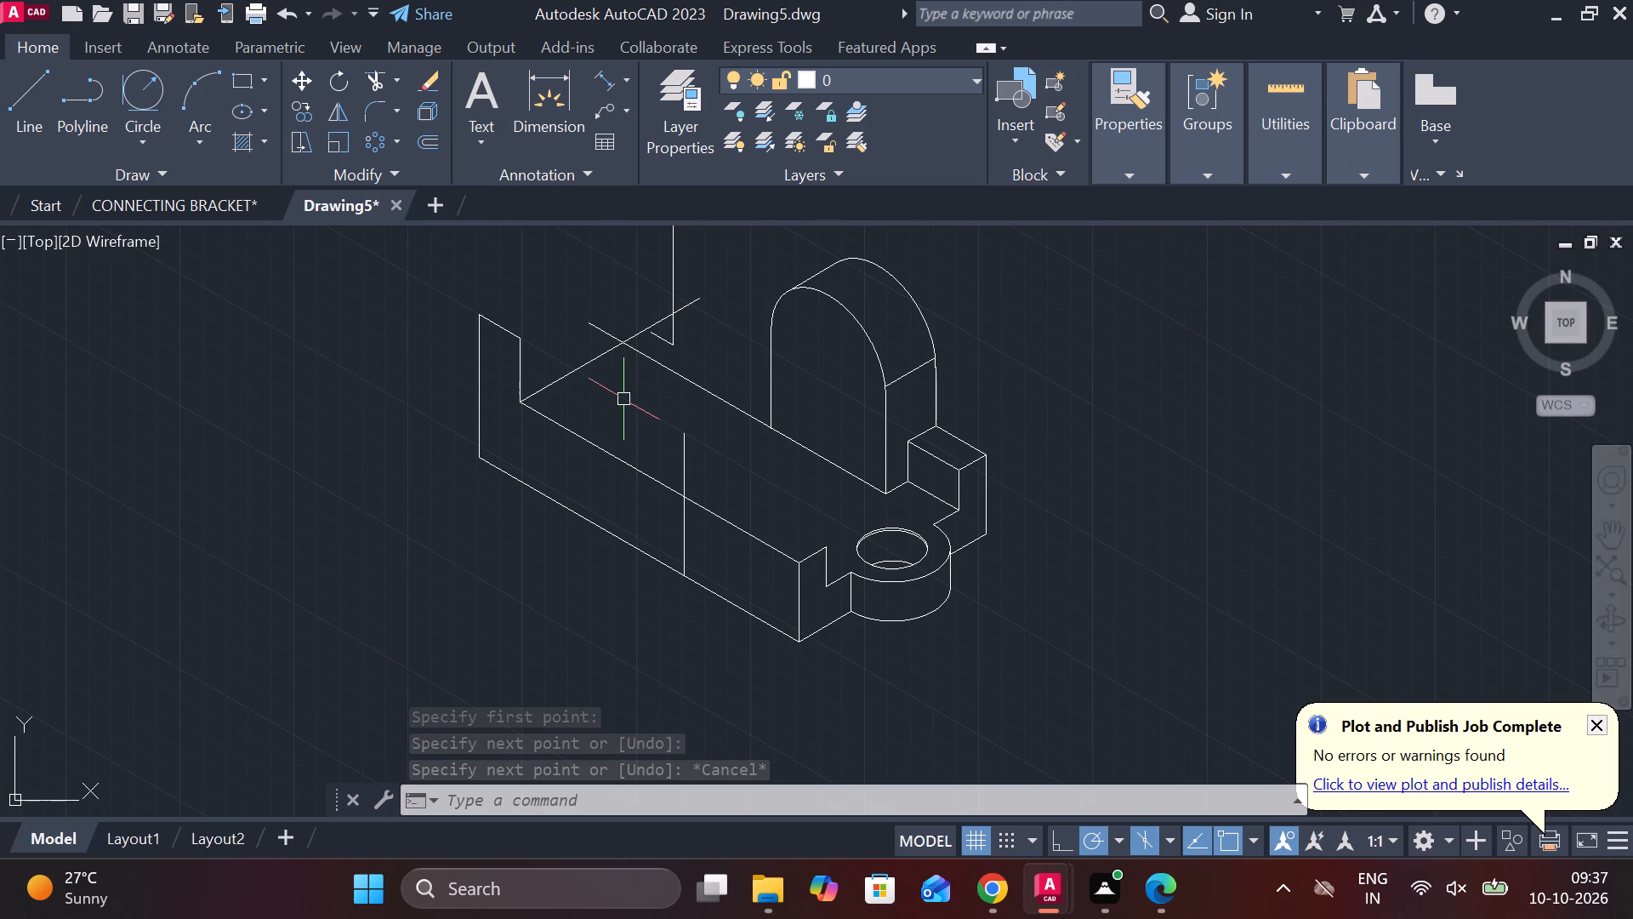
Draw a line at 150° from the front step's upper inner corner, running past the front 54-high upright.
key("l")
key("Return")
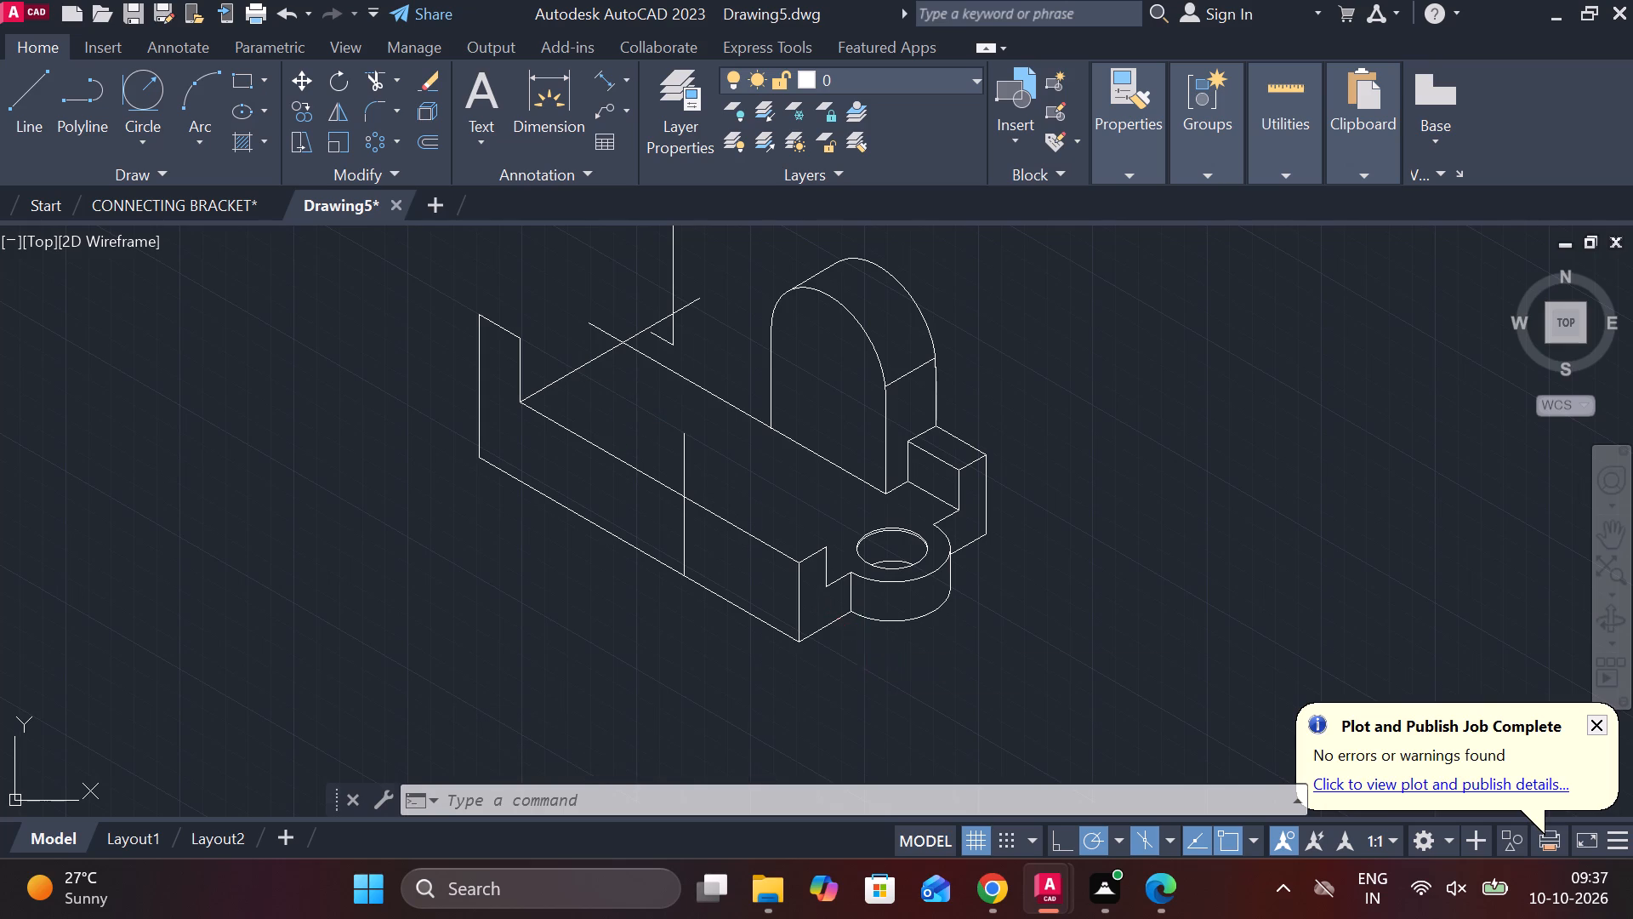
left_click(826, 552)
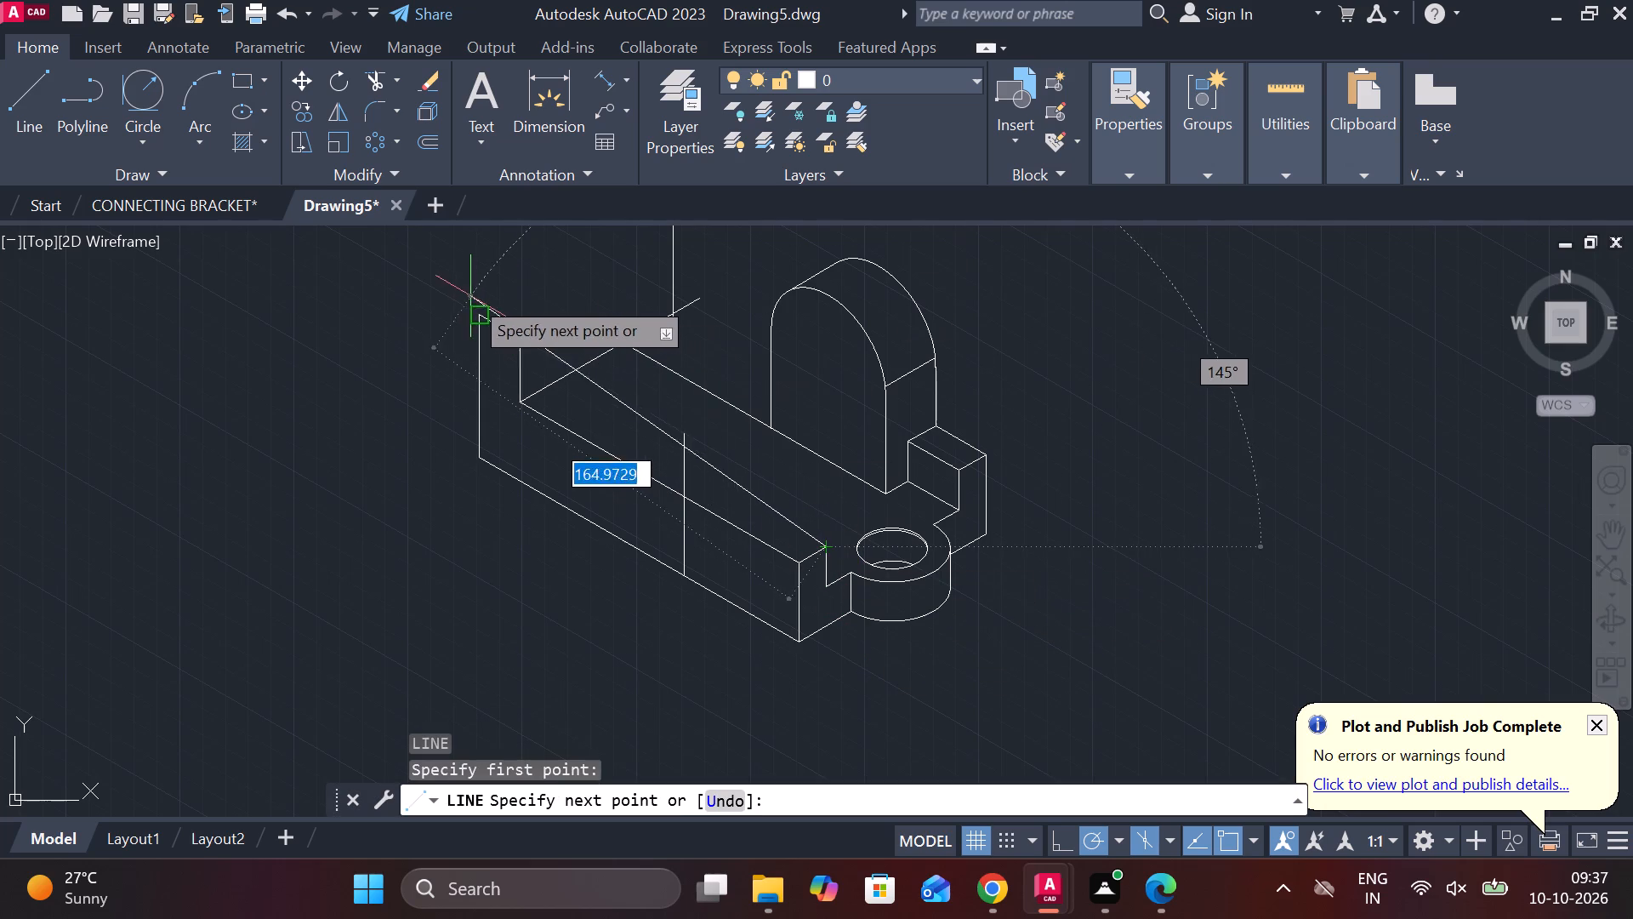
left_click(407, 291)
key("Escape")
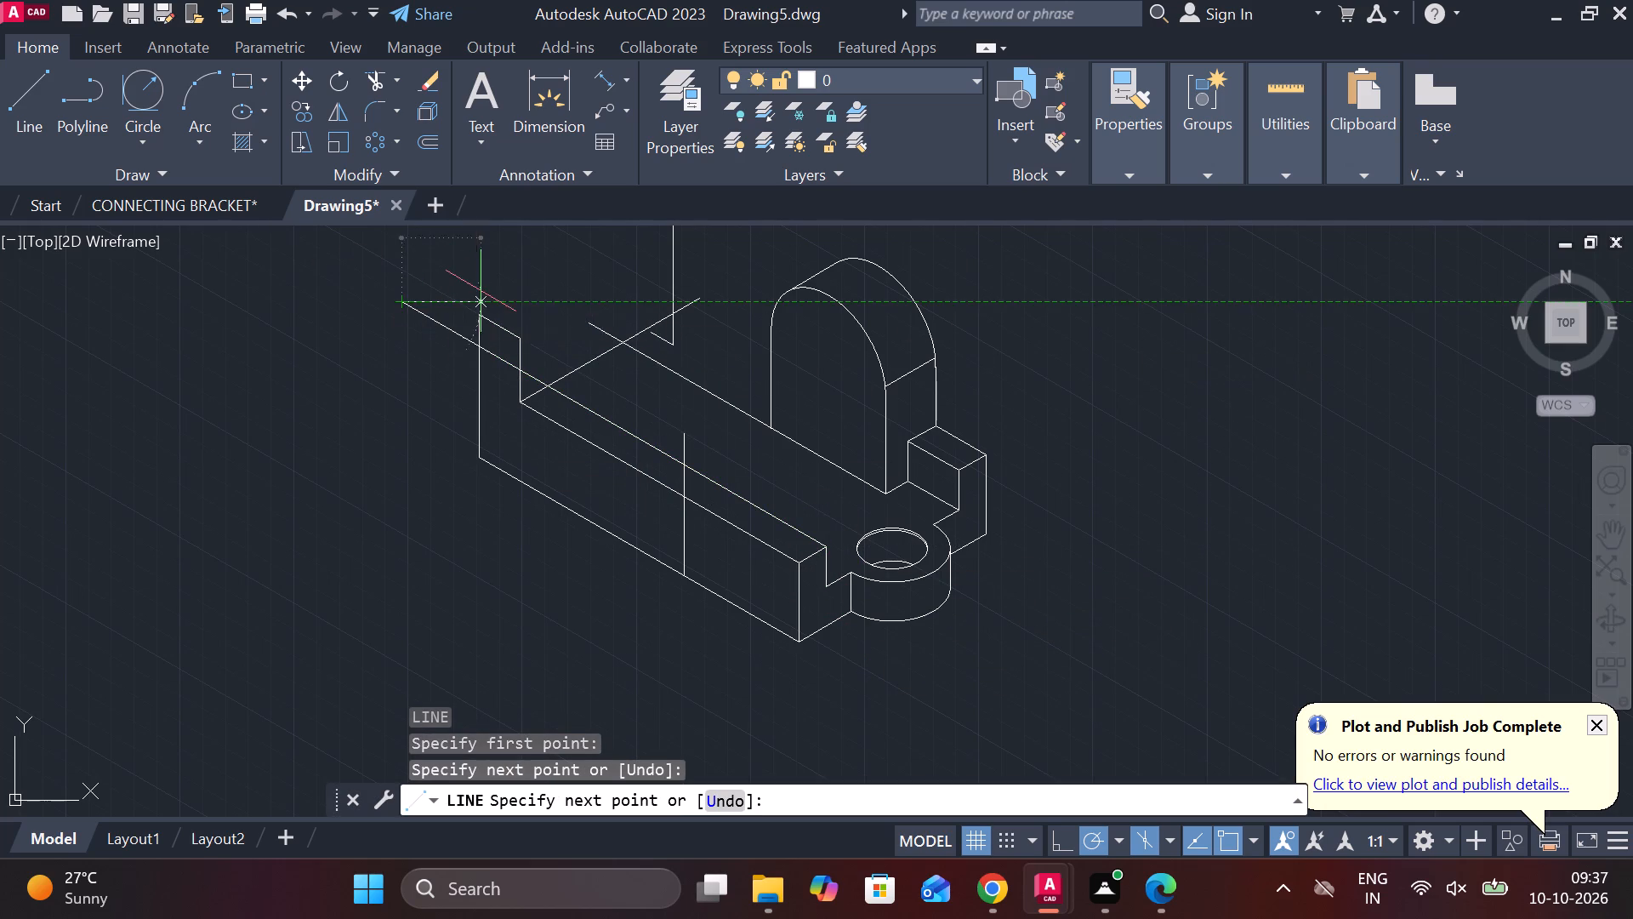
Trim the new 150° line back to the 30° cross line, and trim the cross line beyond their intersection.
scroll(523, 363, "up", 2)
type("TR")
key("space")
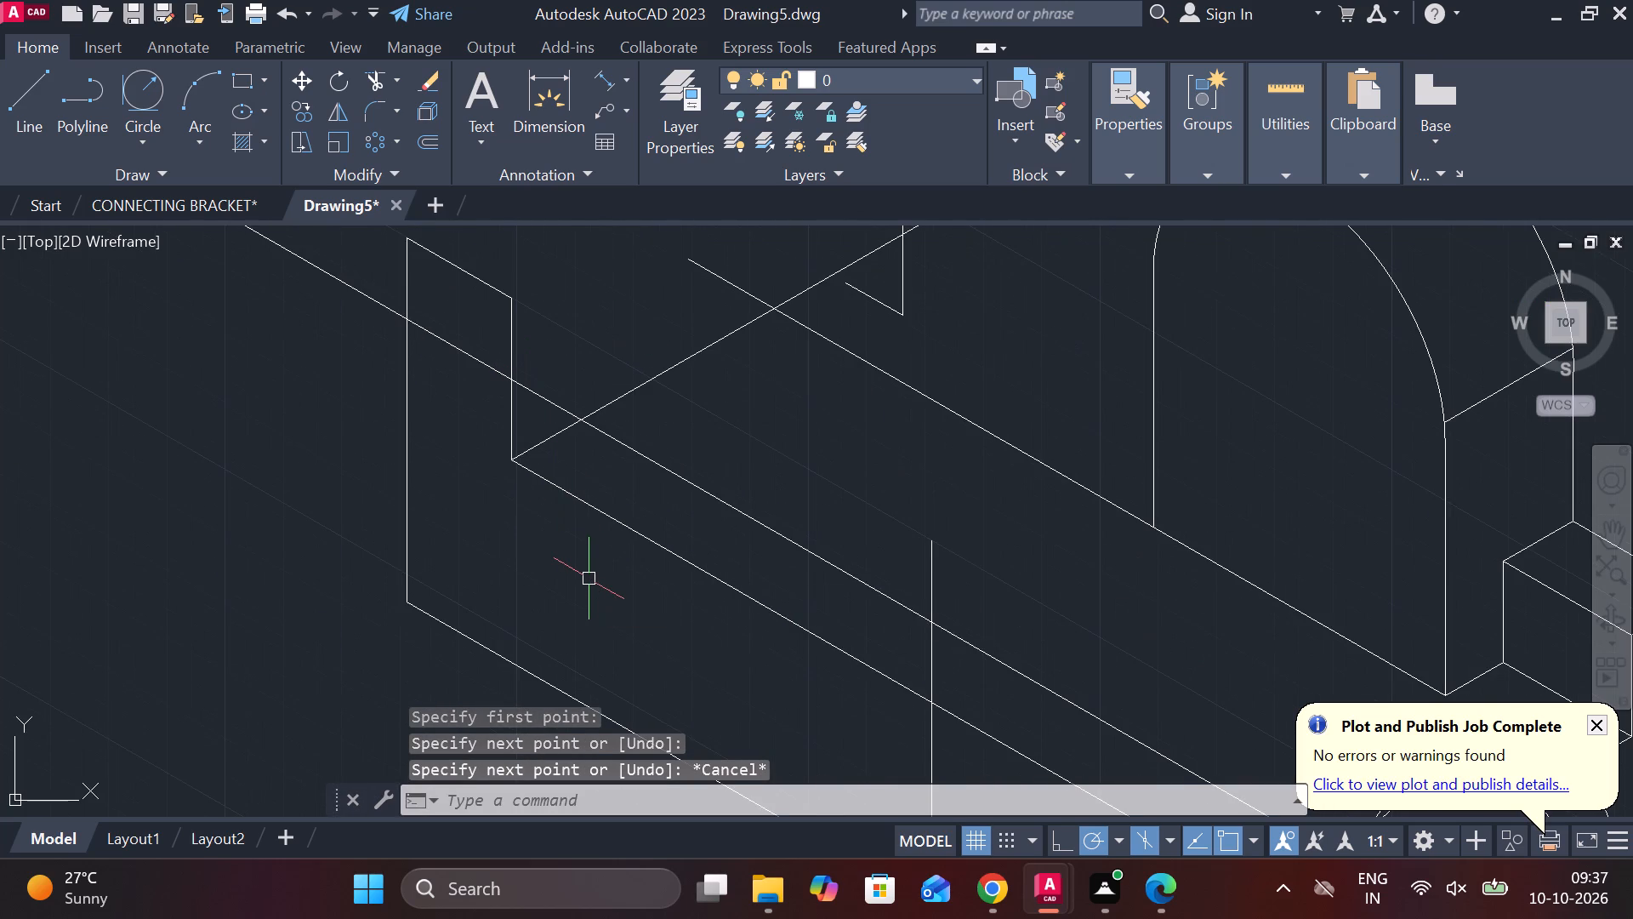
left_click(486, 368)
left_click(391, 308)
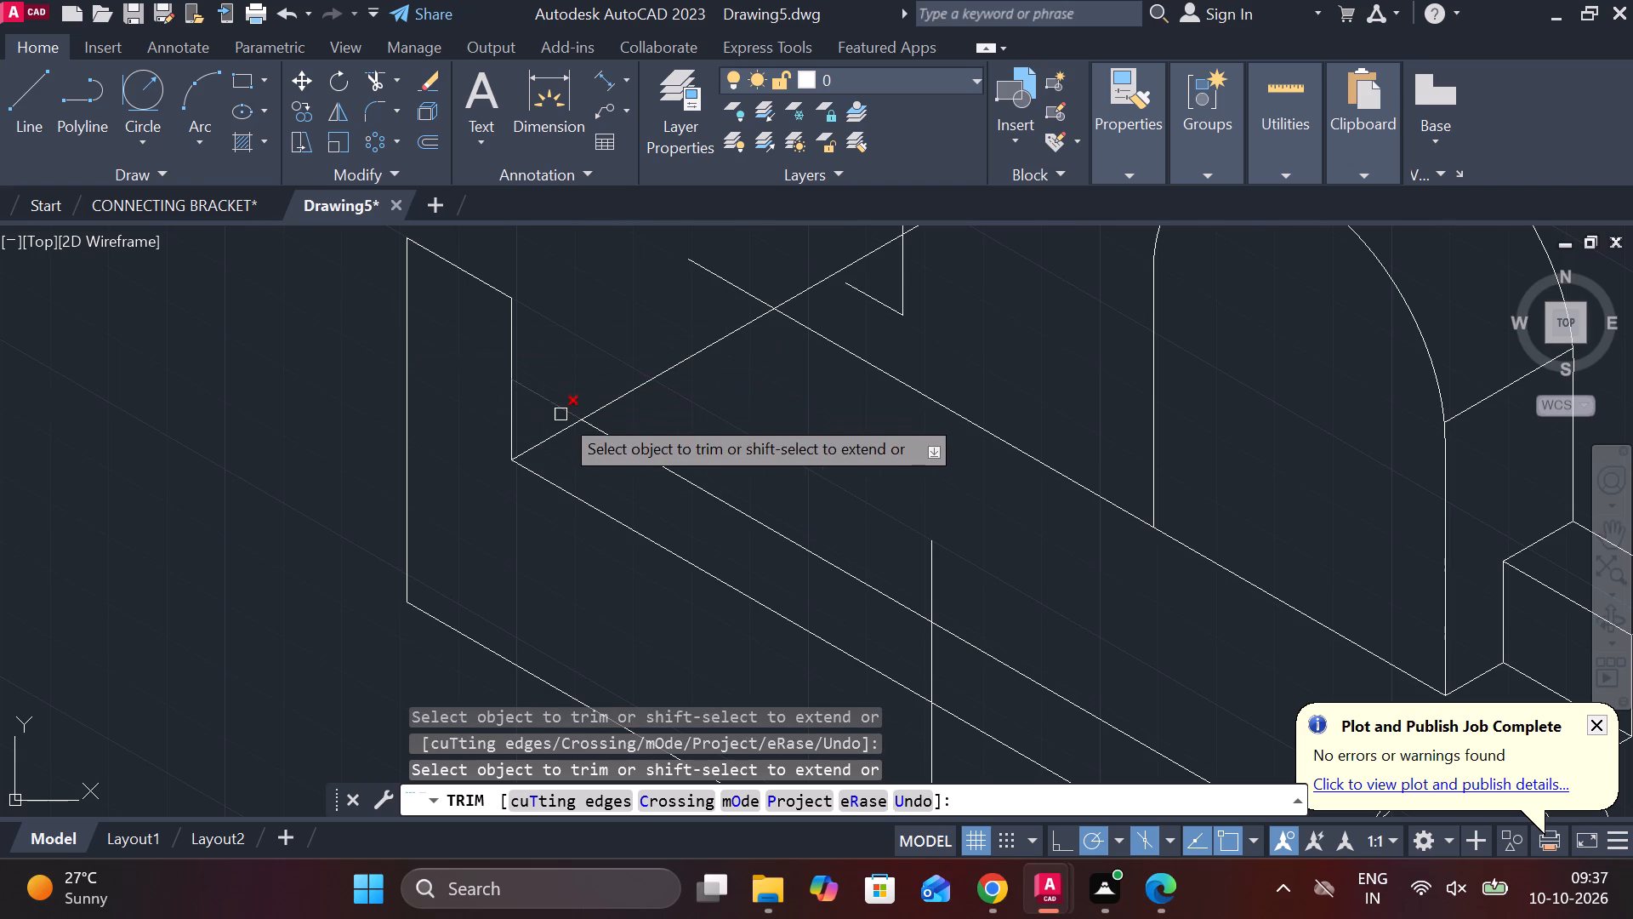
left_click(559, 404)
scroll(580, 423, "down", 2)
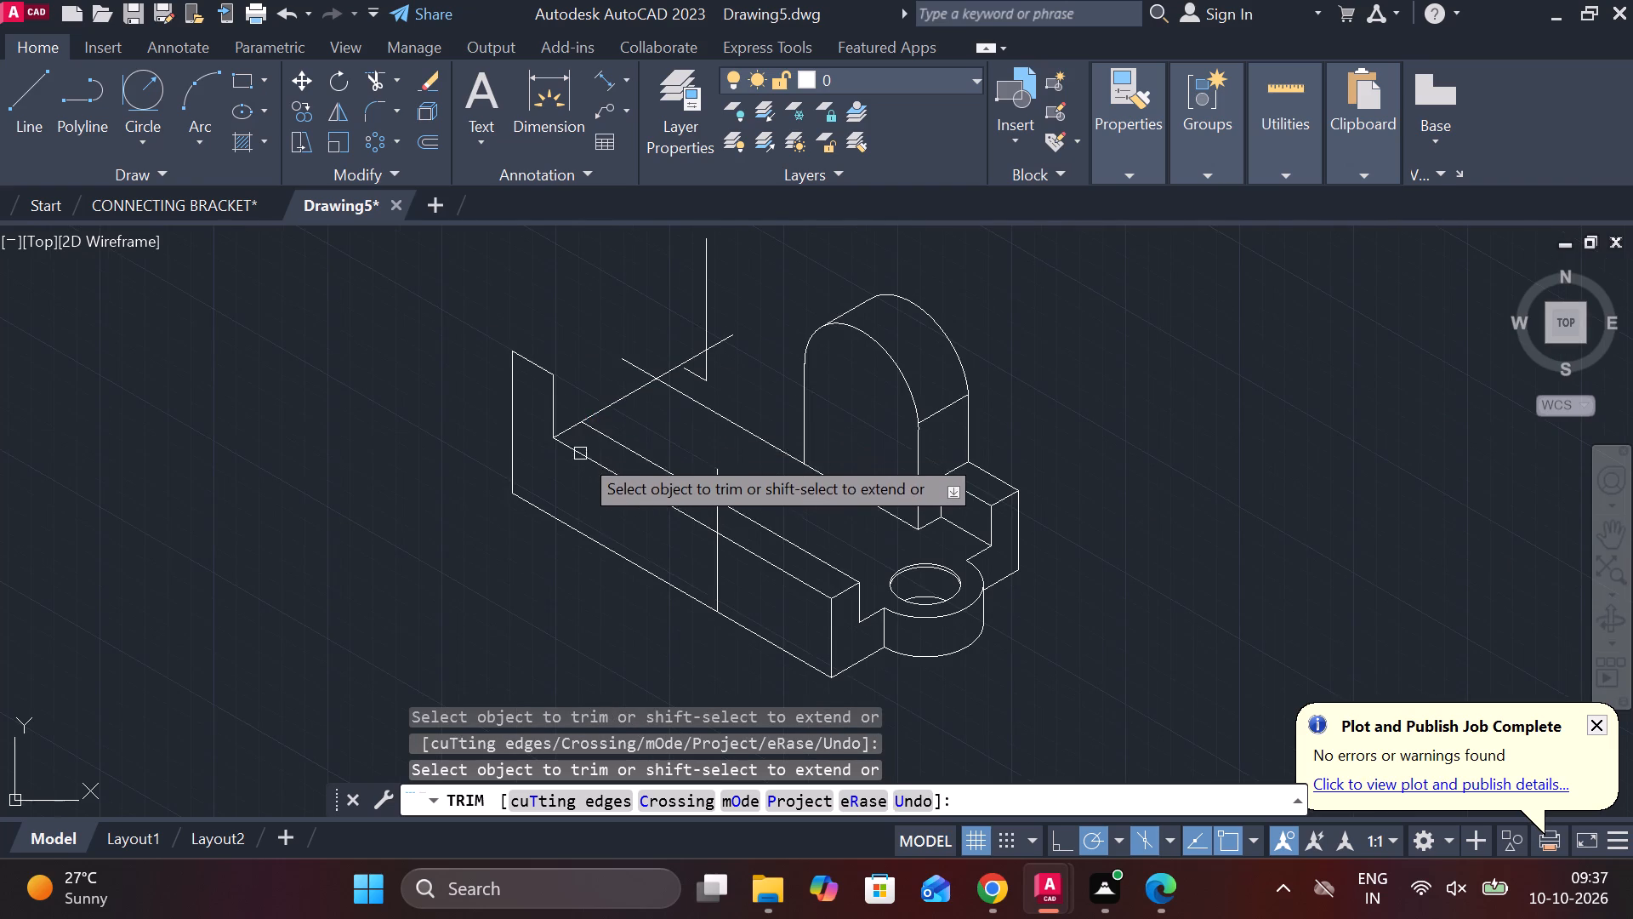
left_click(605, 418)
left_click(677, 362)
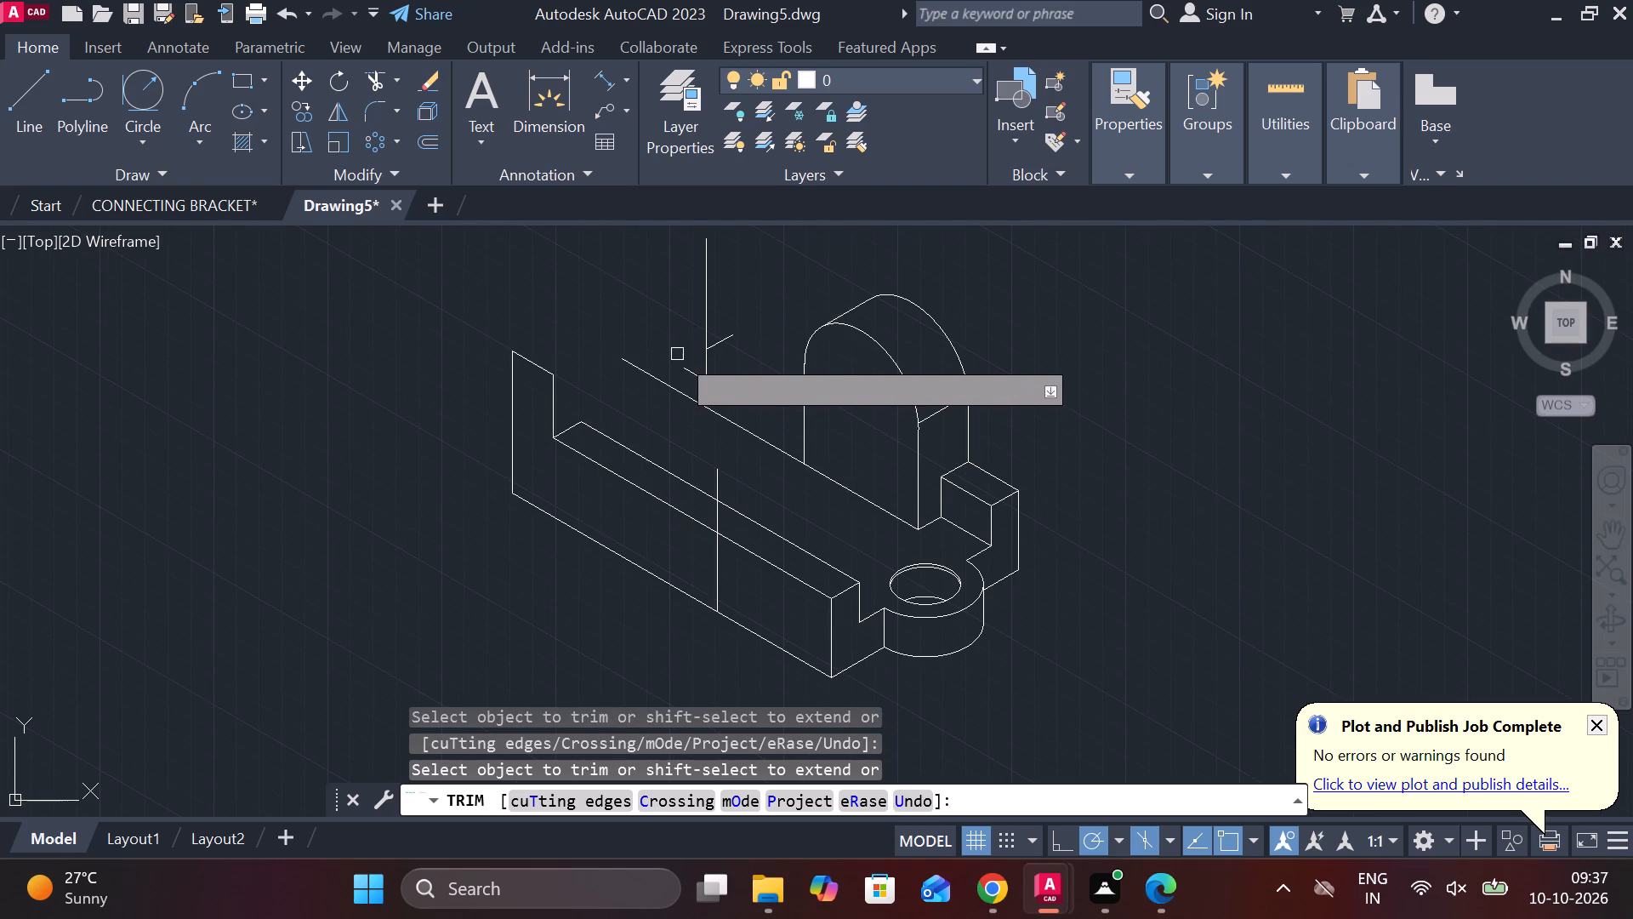
left_click(731, 339)
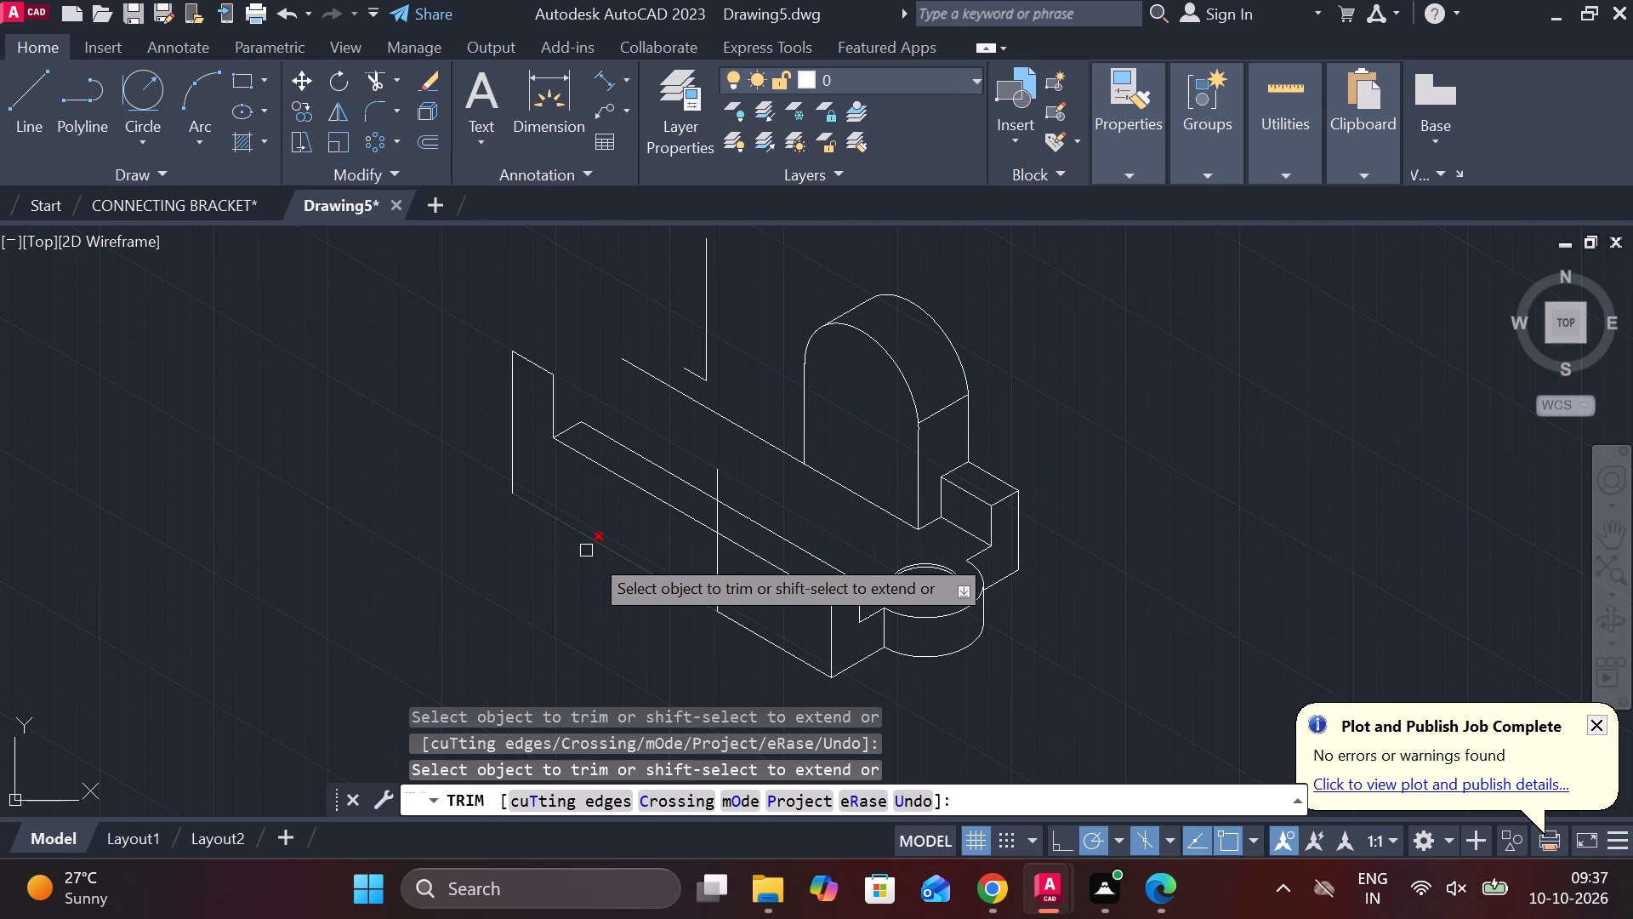
key("Escape")
Draw a 50-high vertical from the existing vertical's foot on the base's front bottom edge, continuing with a short line at 330°.
middle_click_drag(599, 615, 571, 615)
scroll(566, 616, "up", 1)
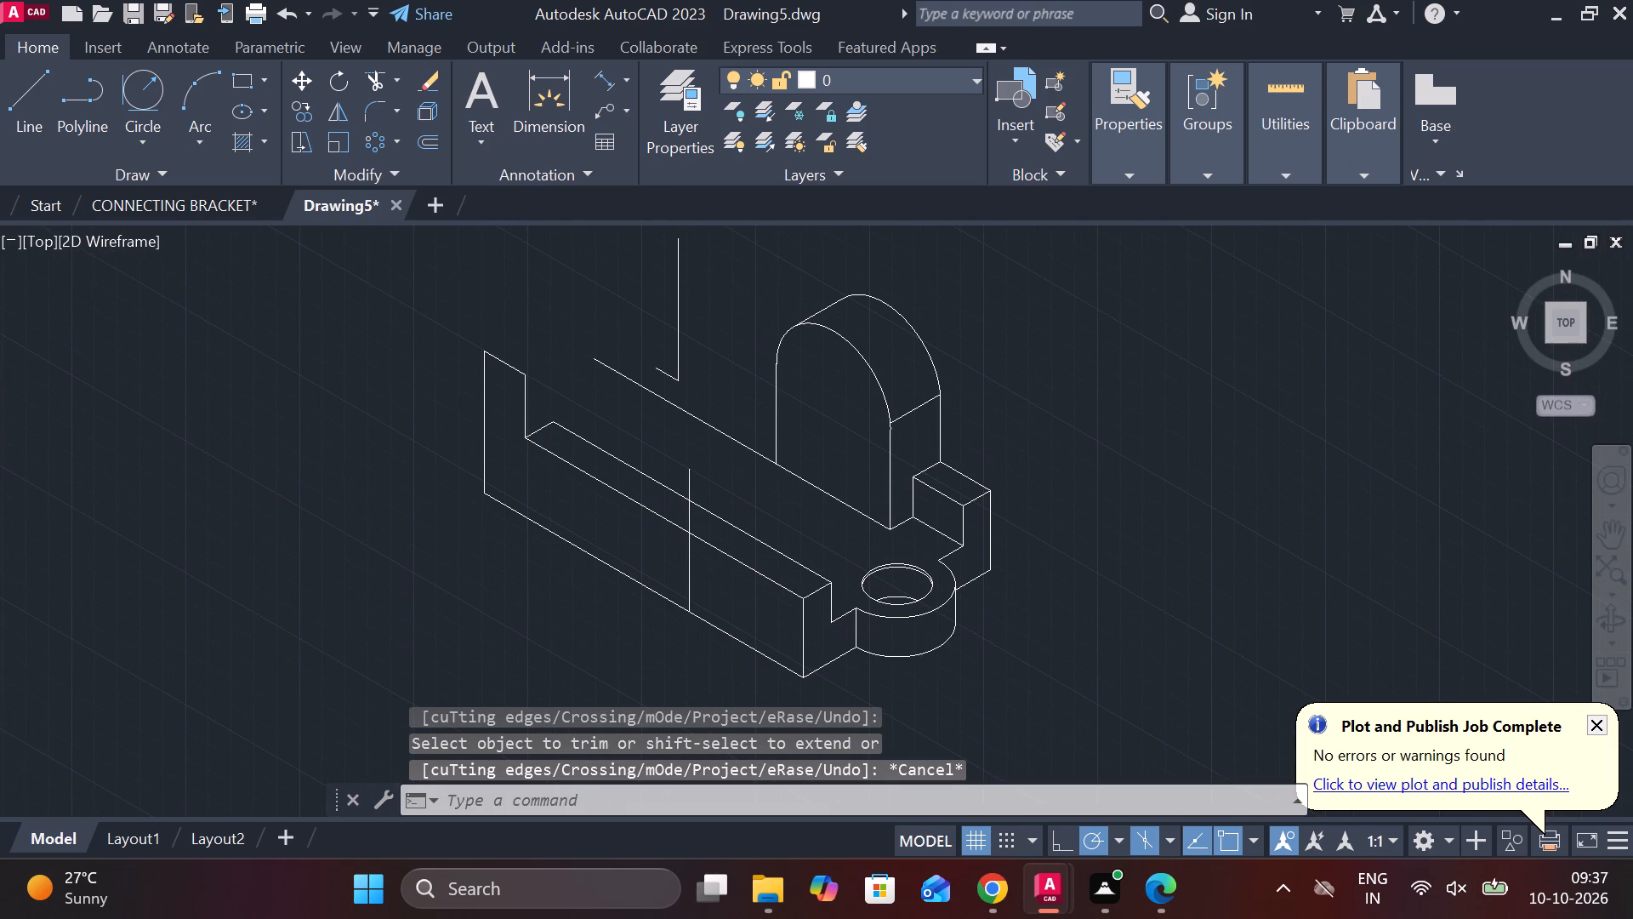
middle_click_drag(566, 616, 509, 661)
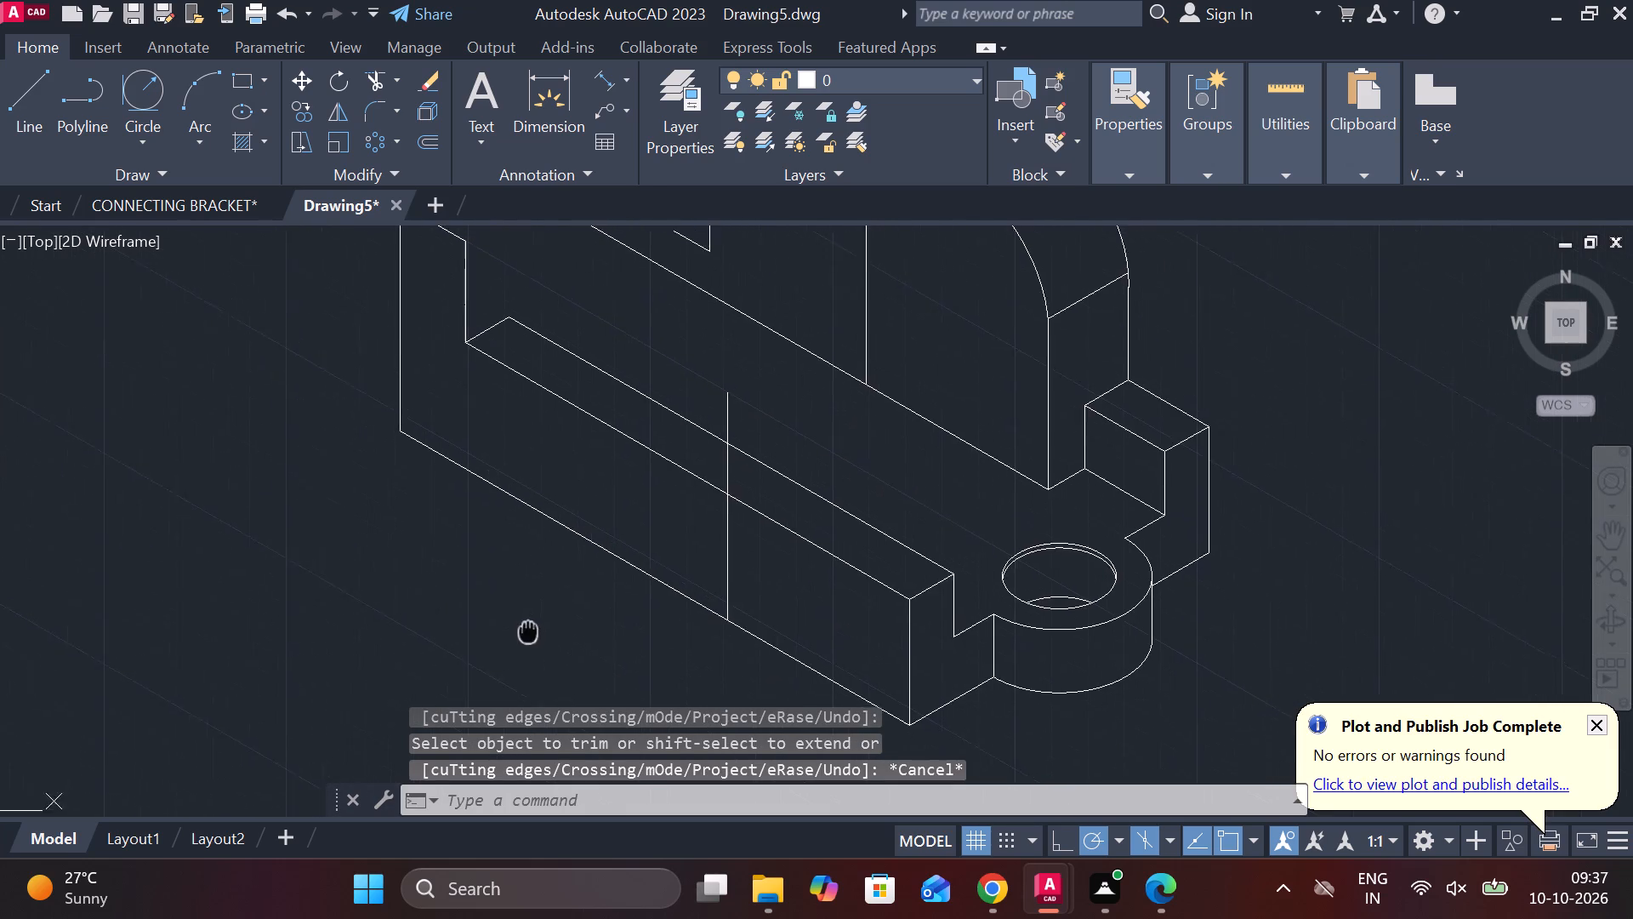
middle_click_drag(509, 661, 507, 664)
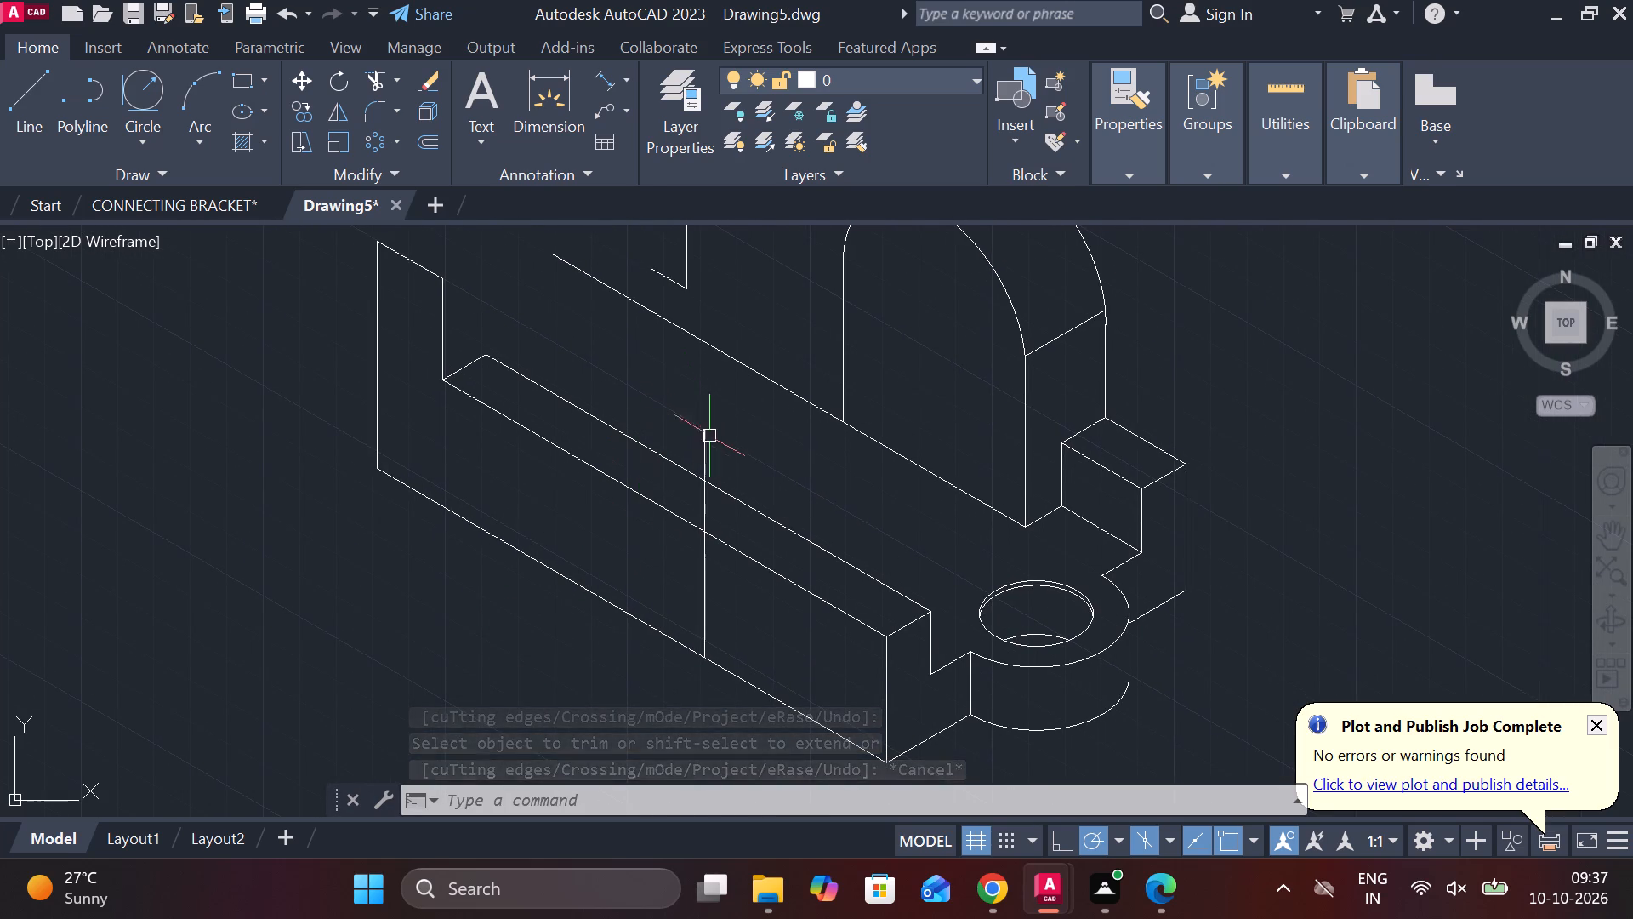
left_click(700, 588)
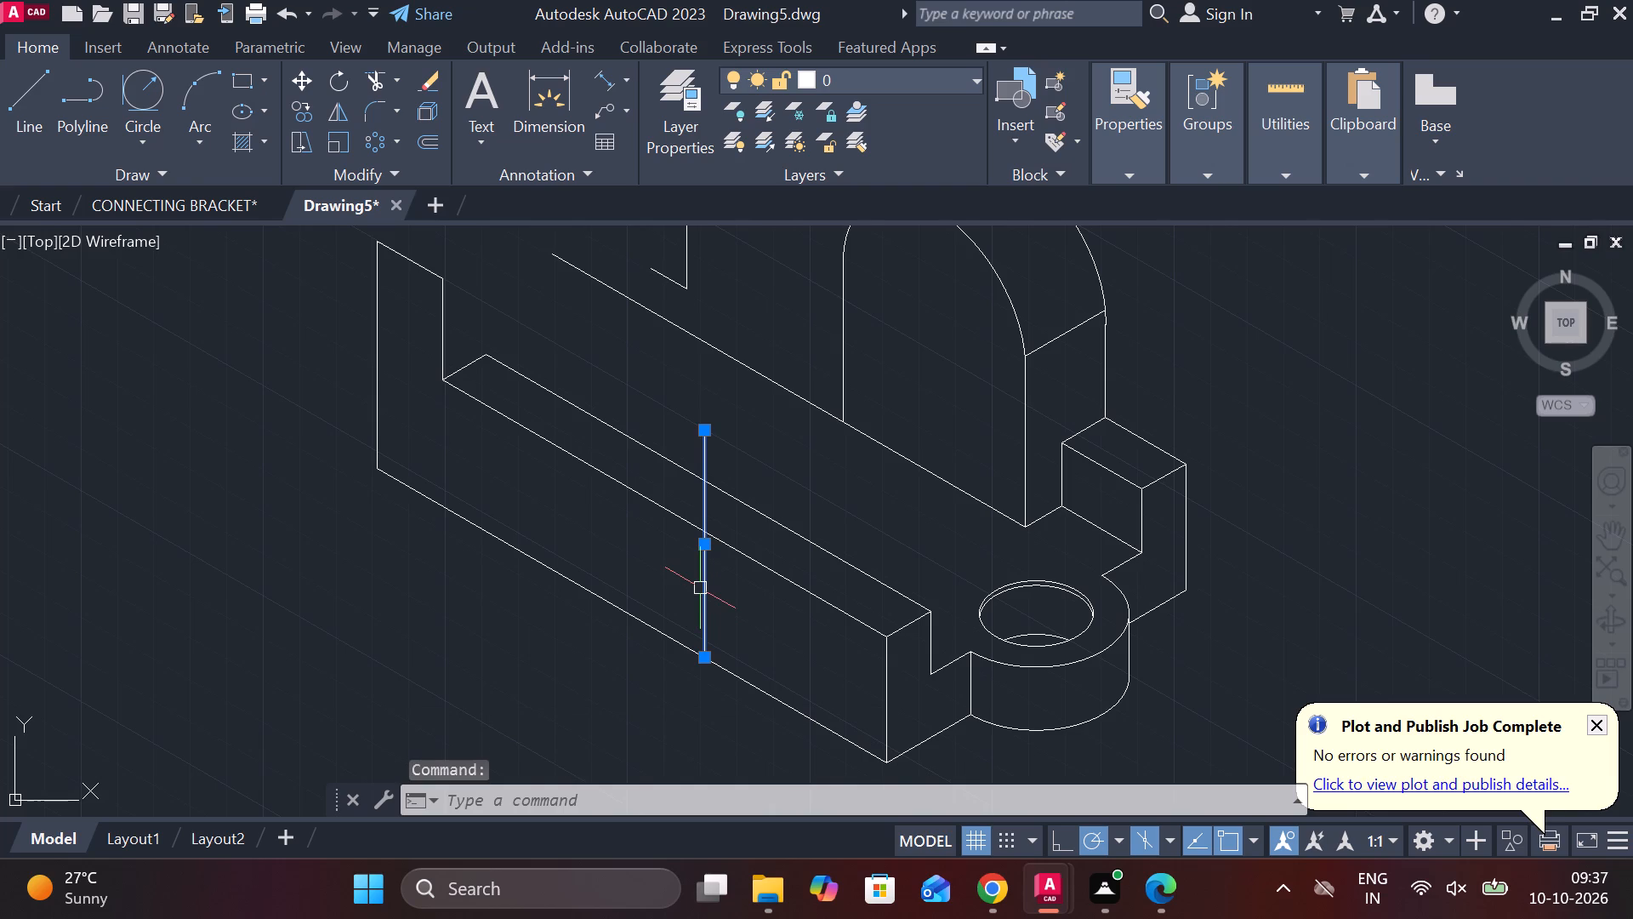
key("Escape")
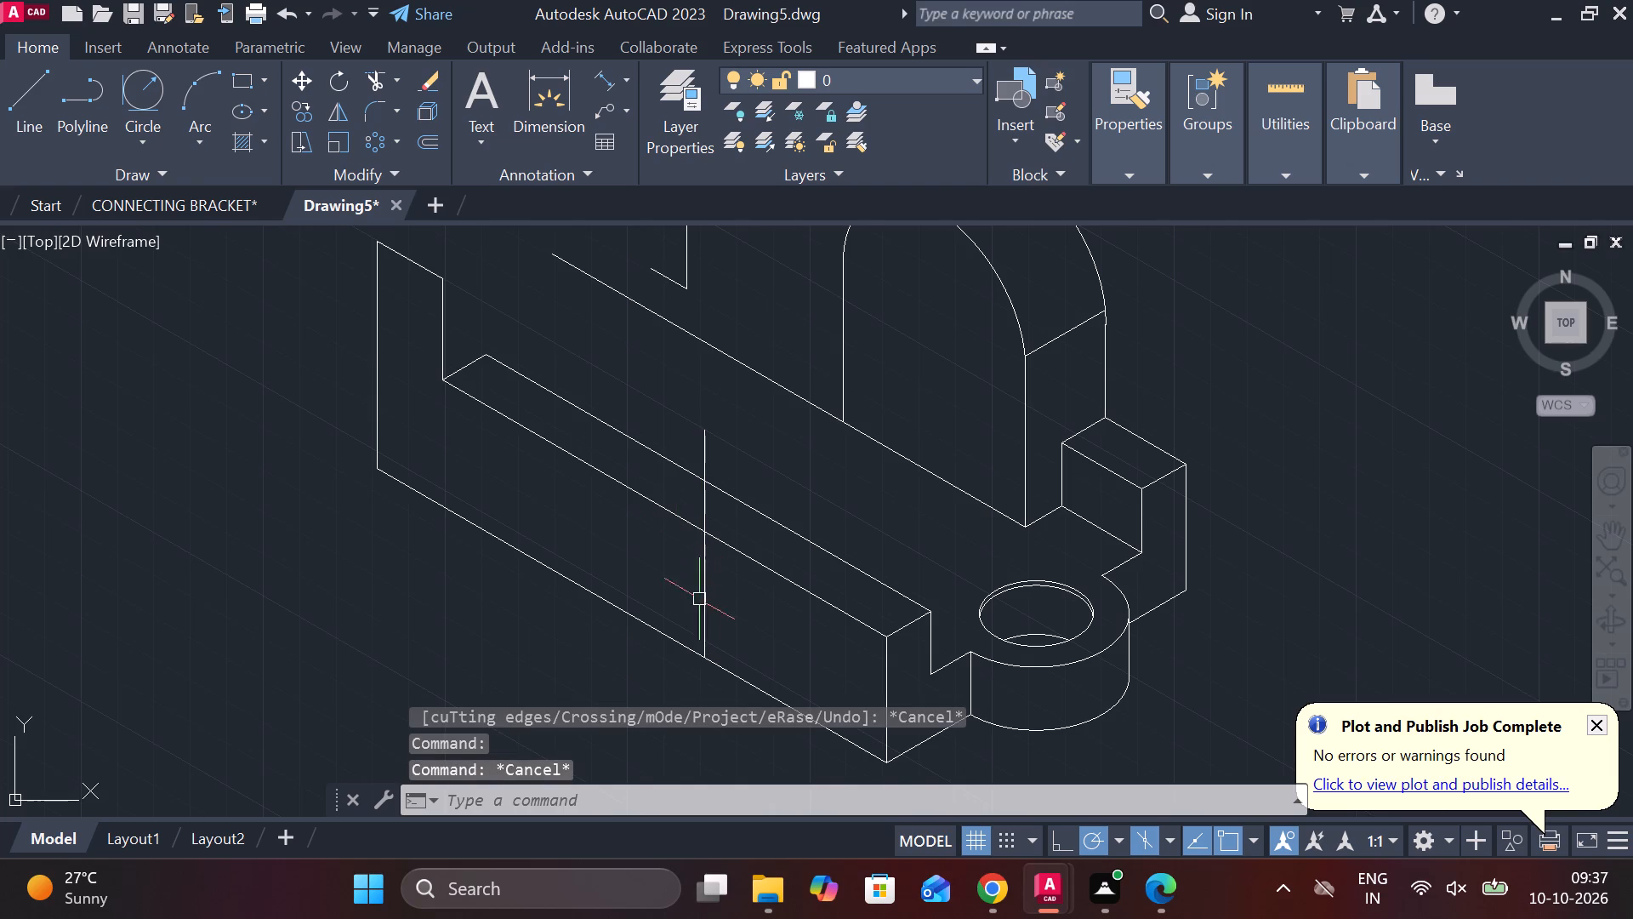
key("l")
key("Return")
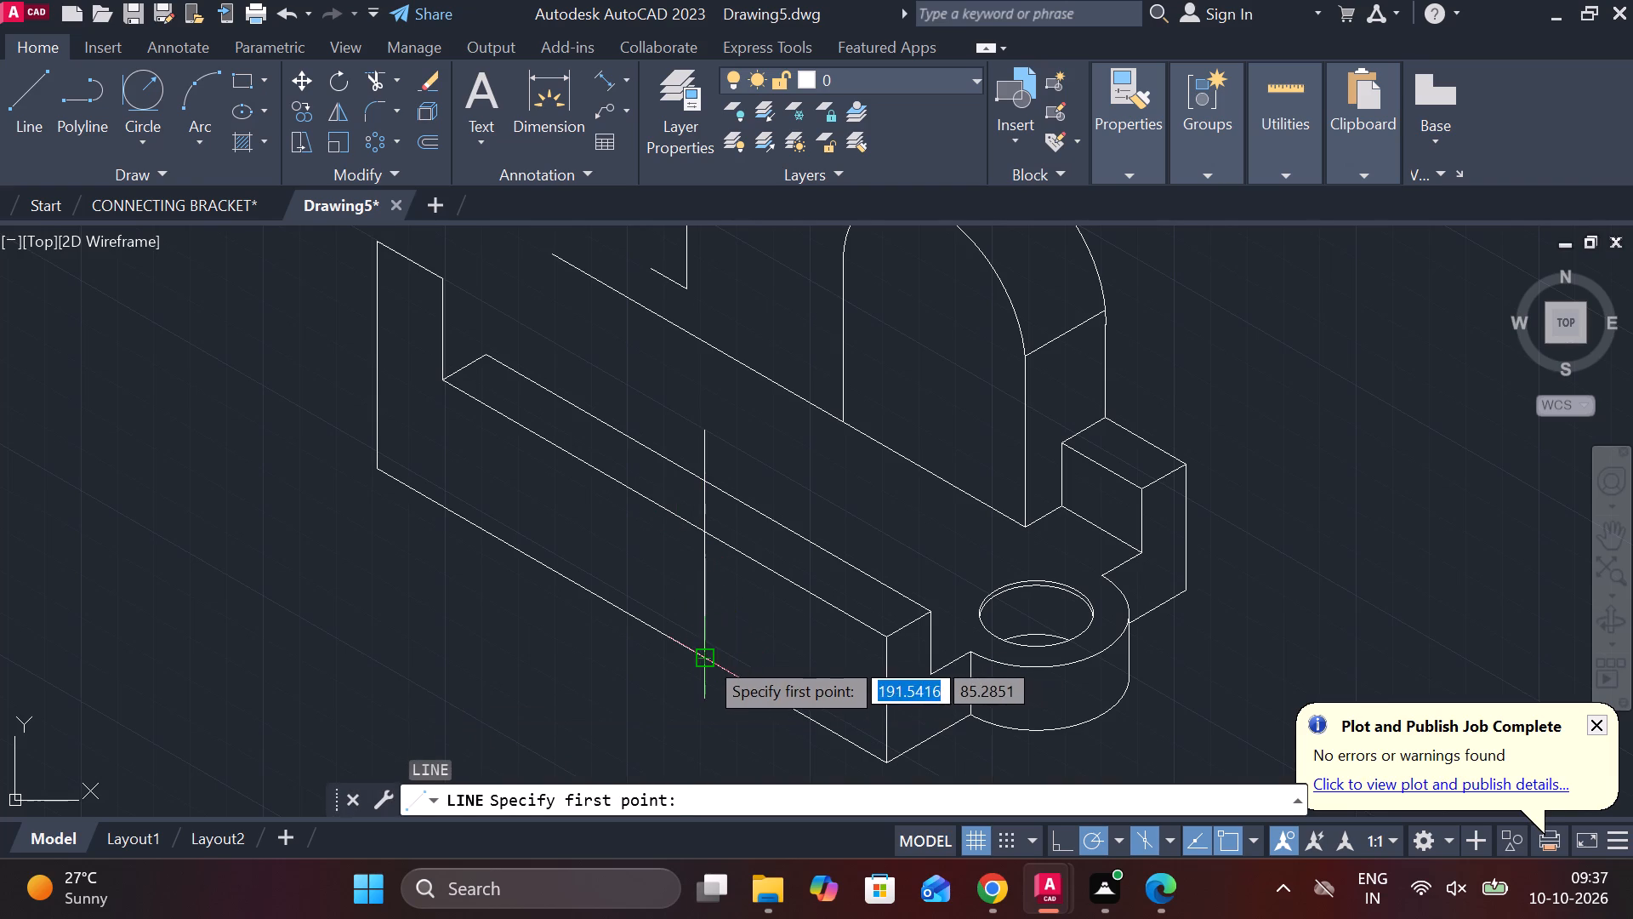
left_click(705, 657)
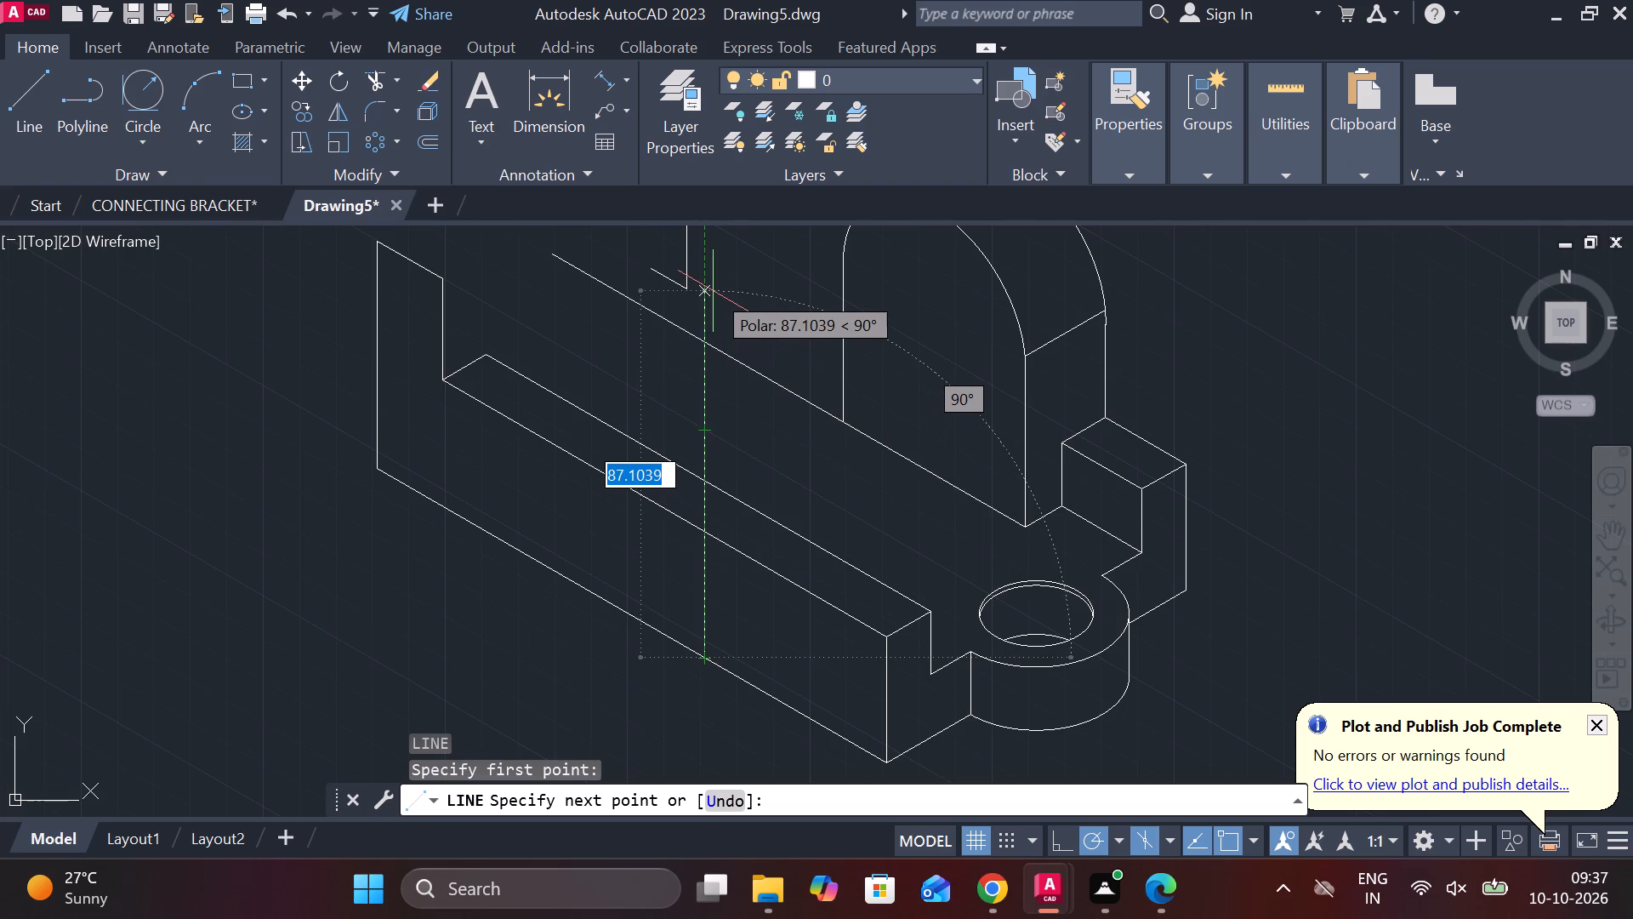
type("50")
key("Return")
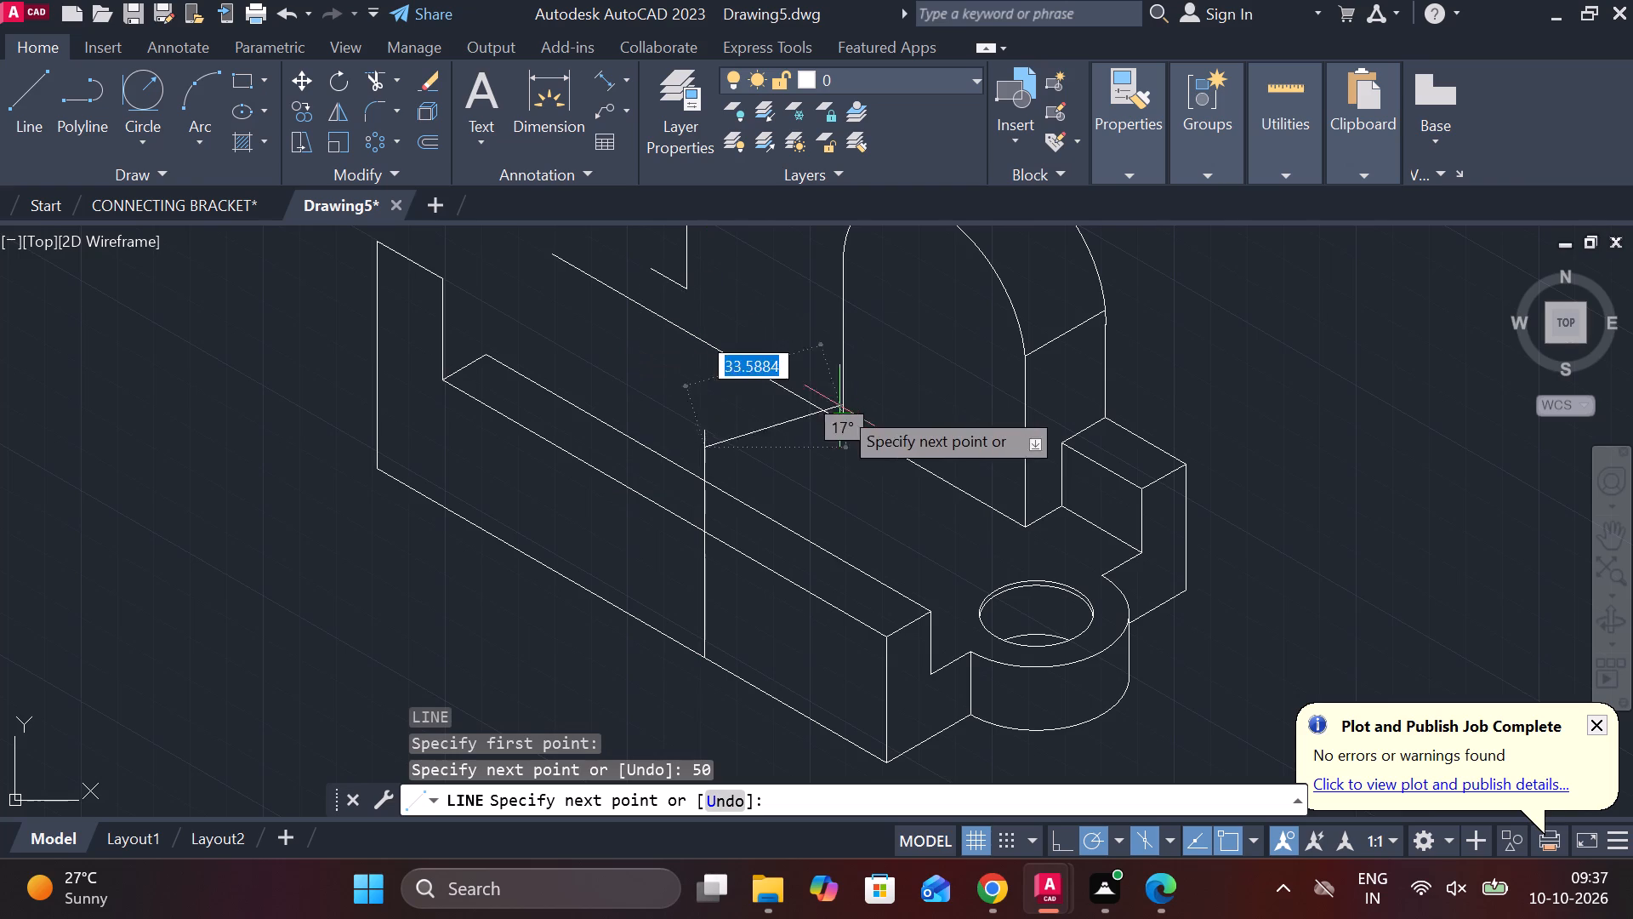
left_click(840, 519)
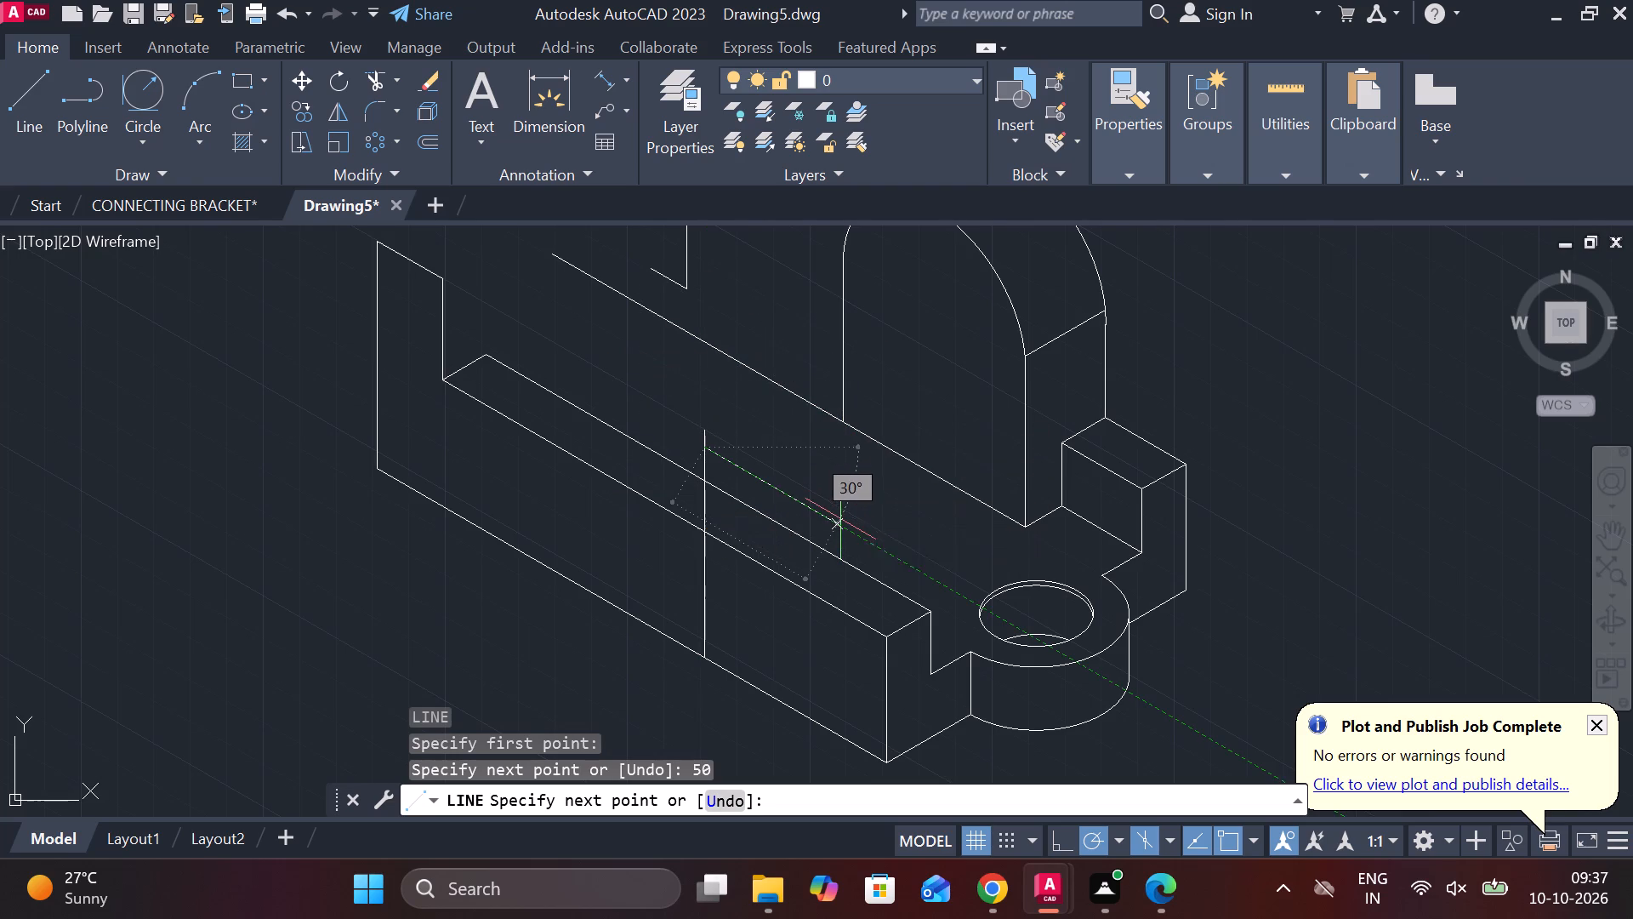
key("Escape")
Draw a radius 25 isocircle centred on the top end of the 50-high vertical at the base's front.
type("EL")
key("Return")
key("i")
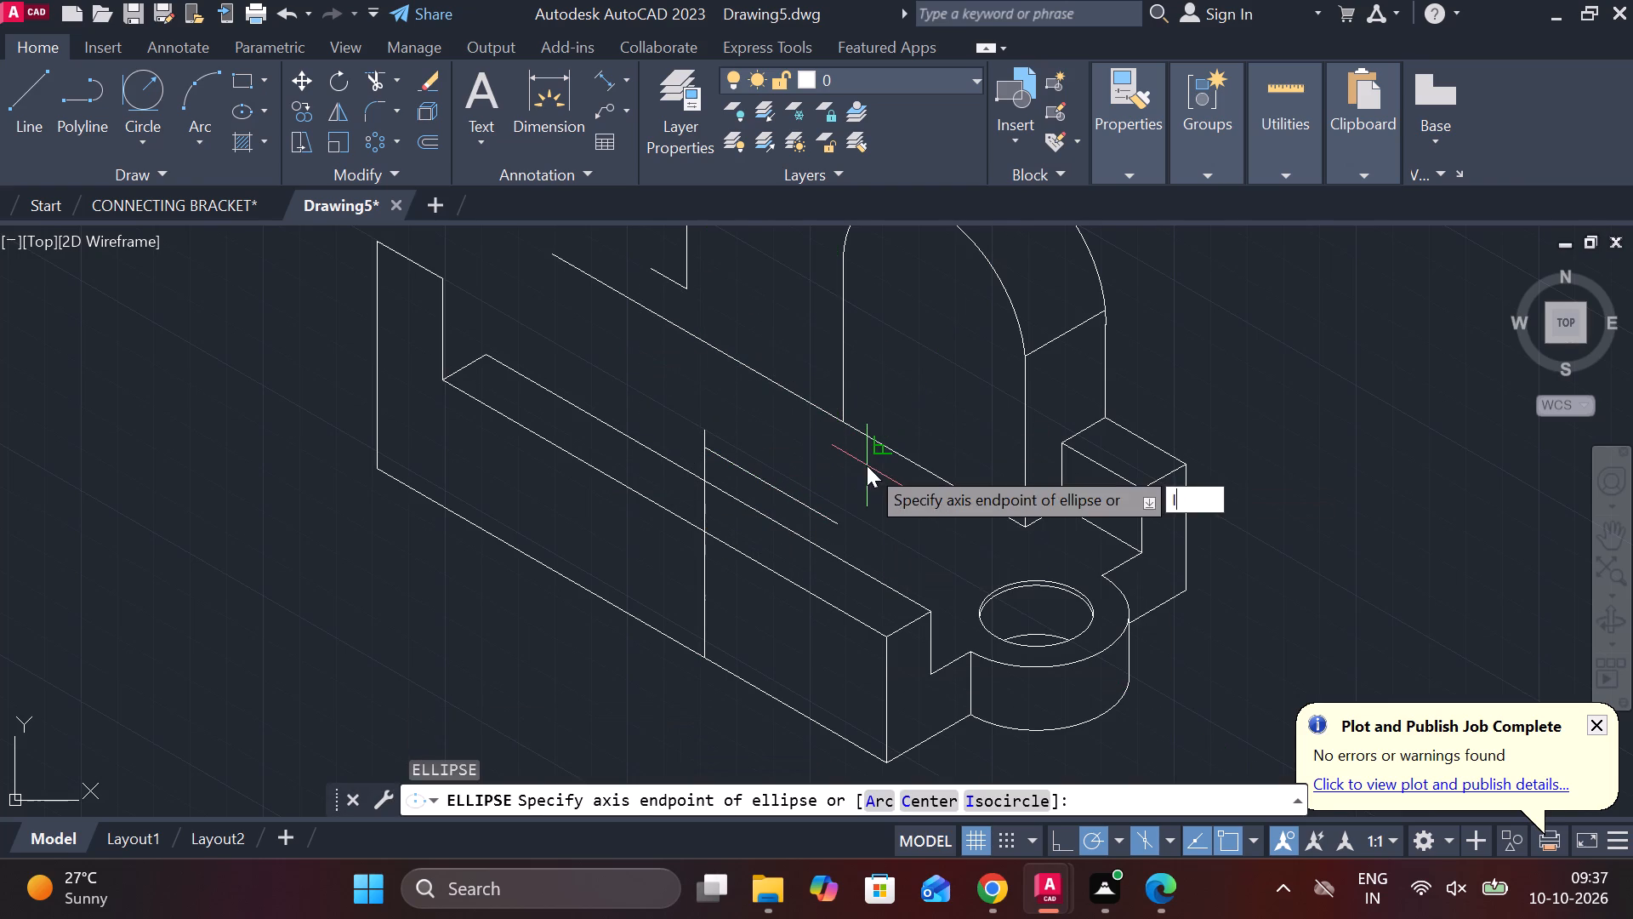
key("Return")
left_click(698, 455)
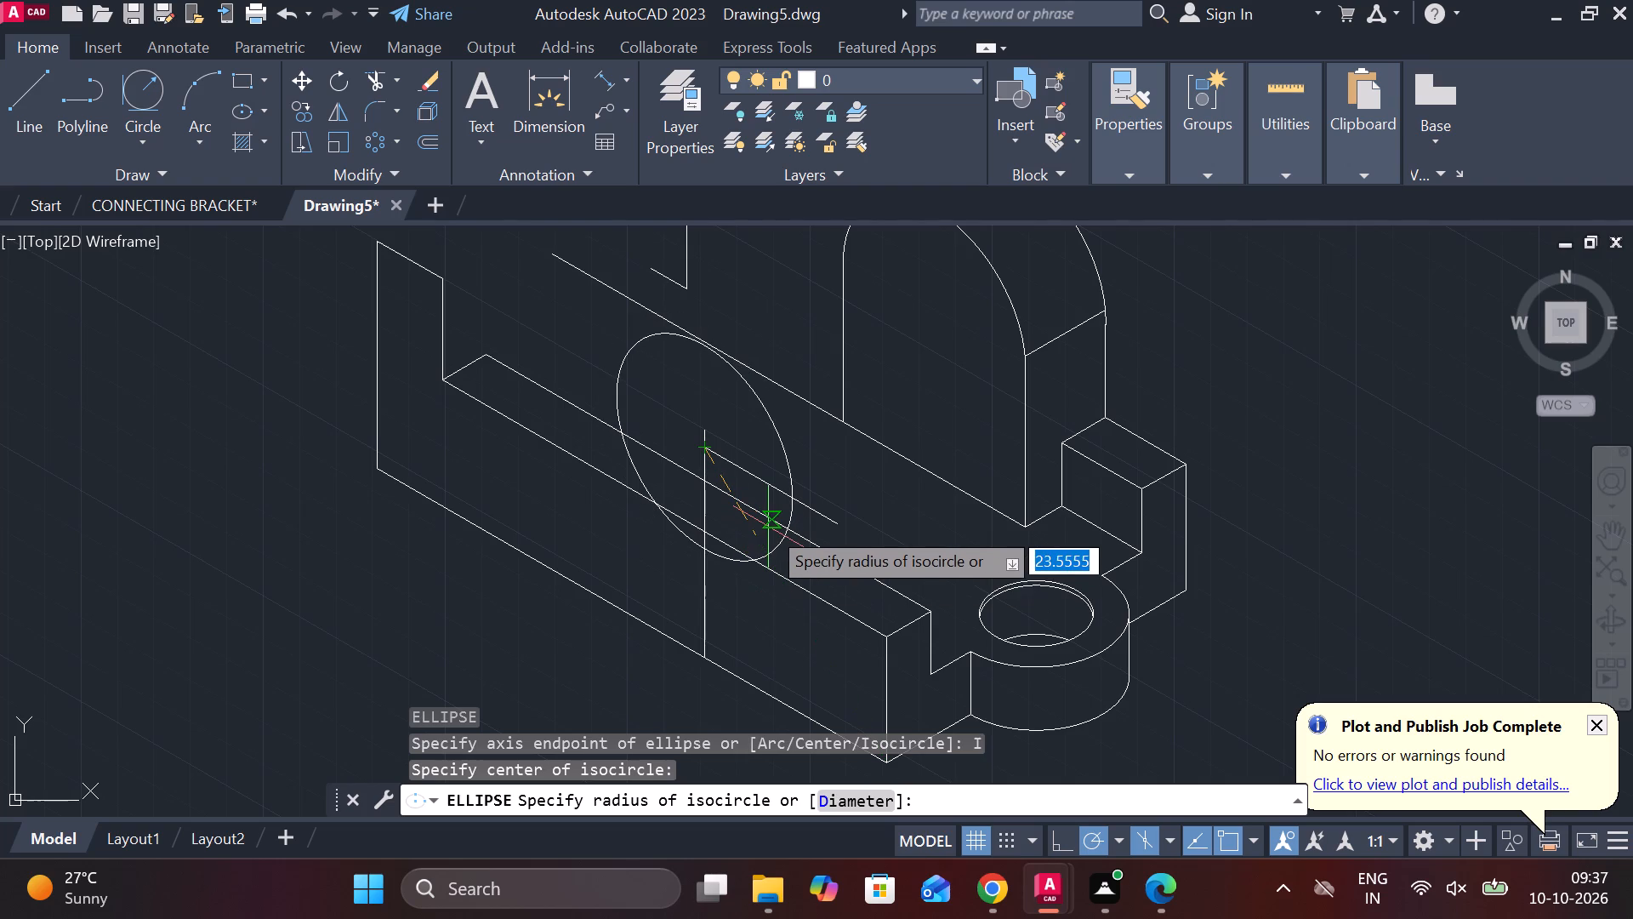
key("2")
key("5")
key("Return")
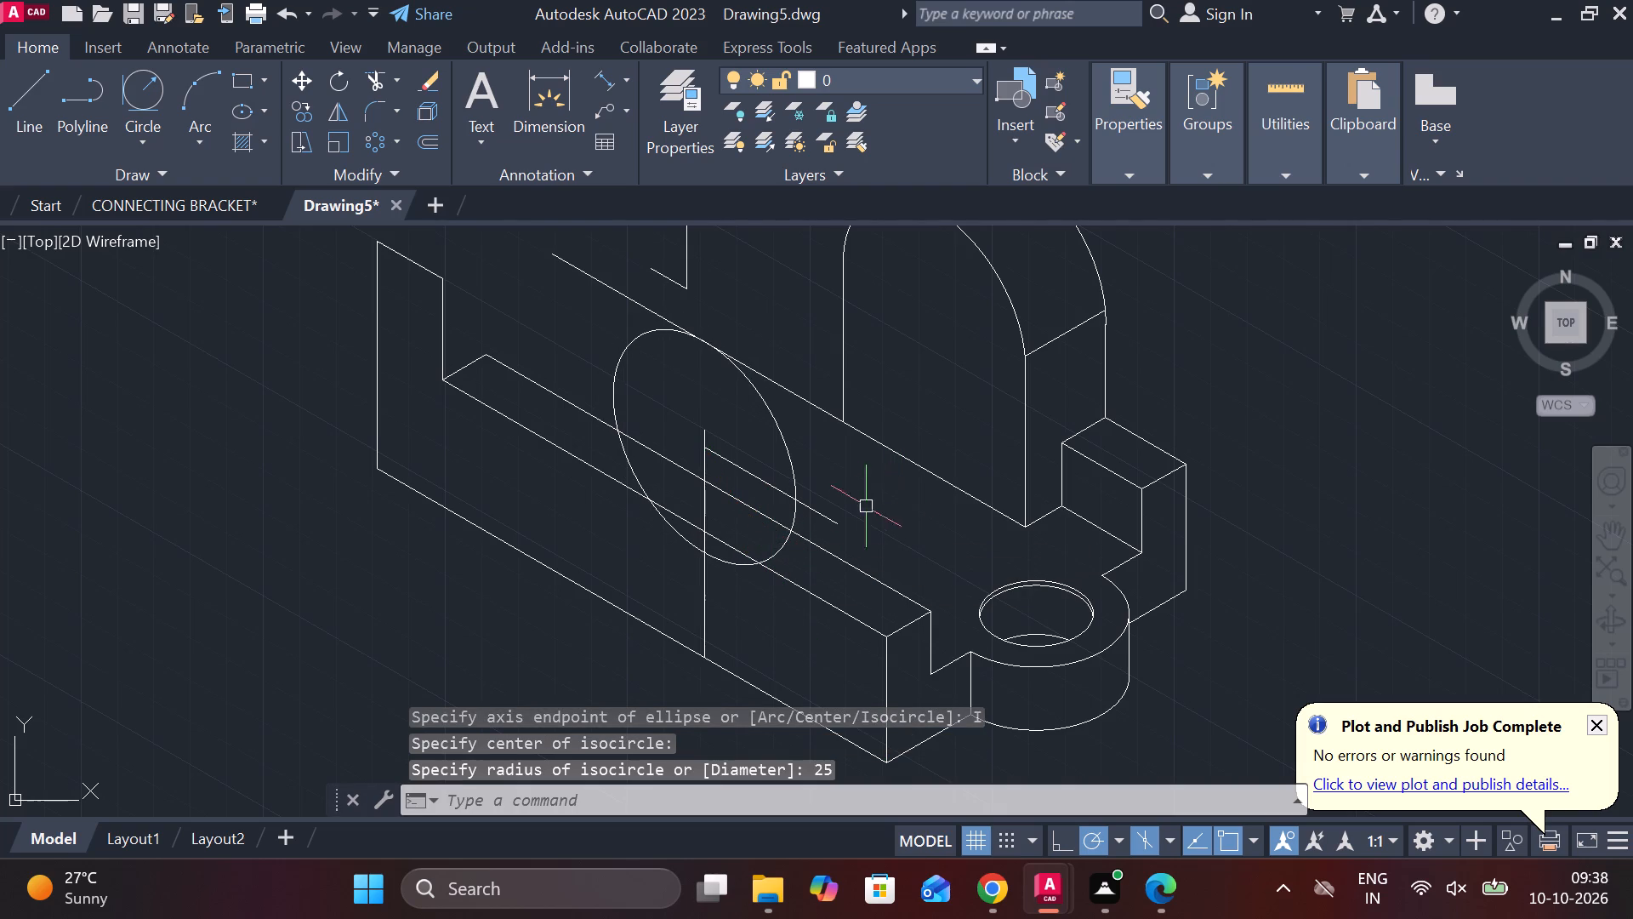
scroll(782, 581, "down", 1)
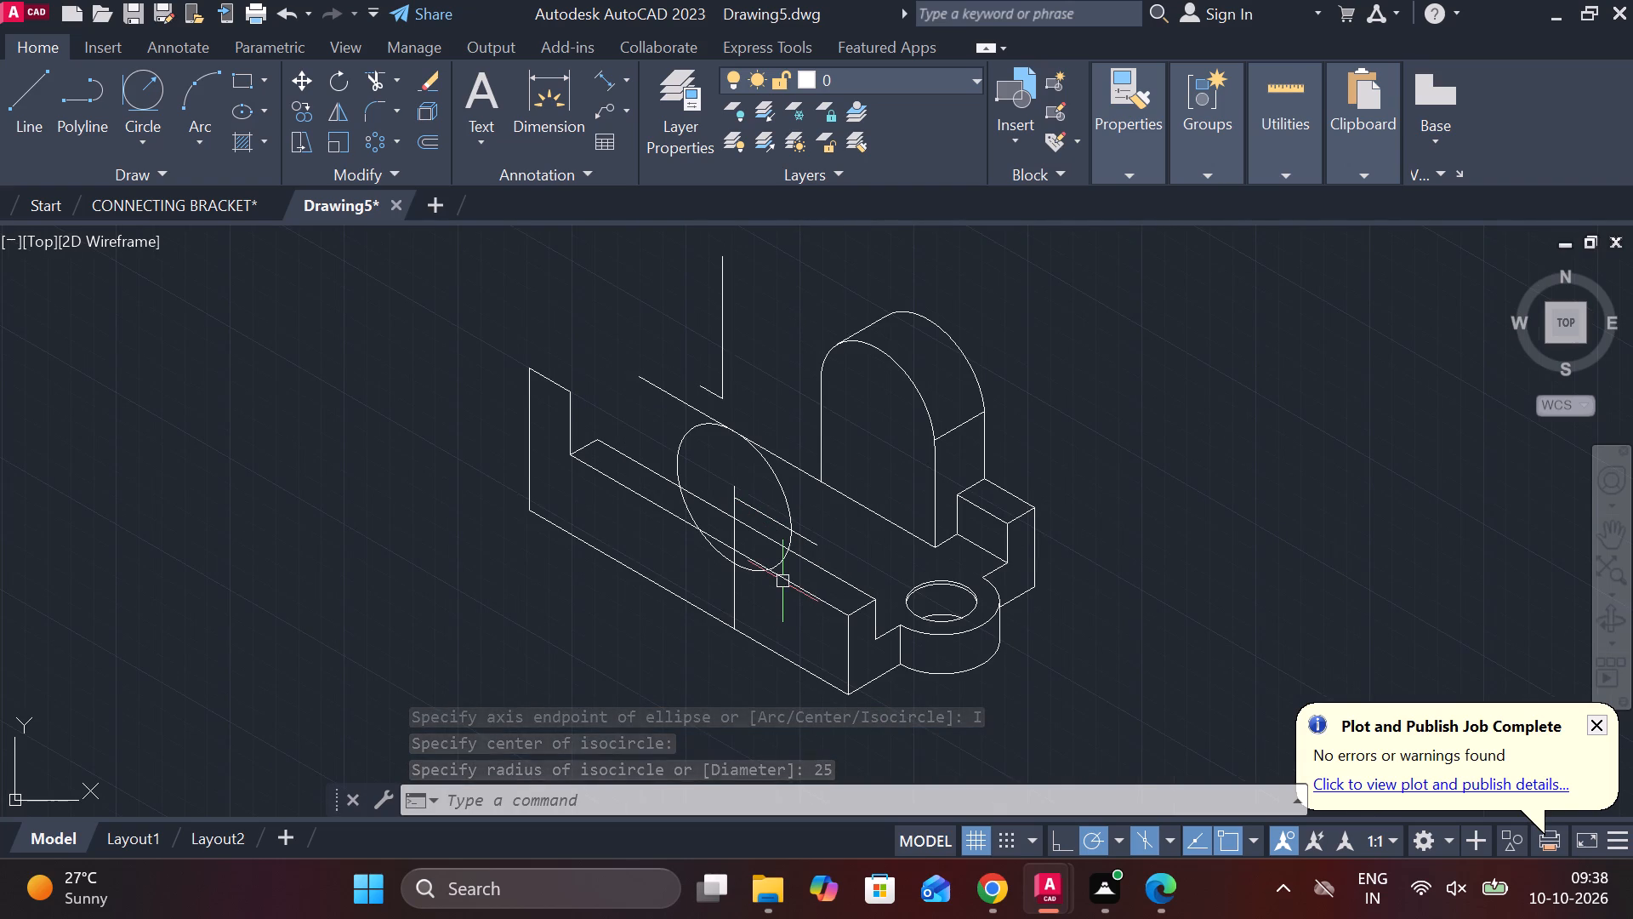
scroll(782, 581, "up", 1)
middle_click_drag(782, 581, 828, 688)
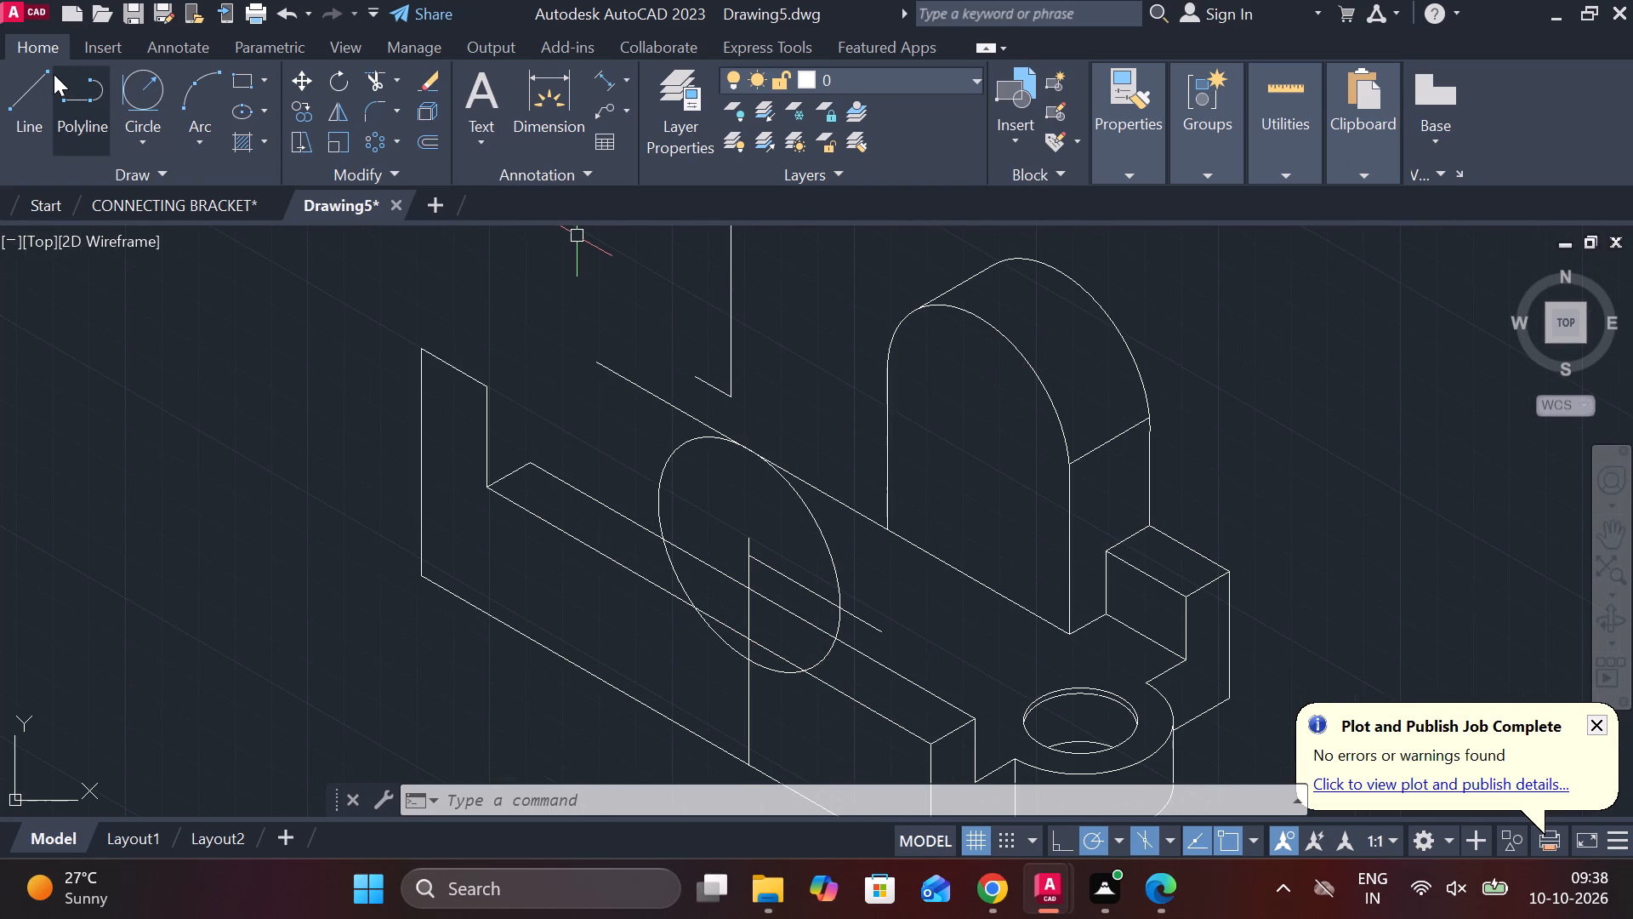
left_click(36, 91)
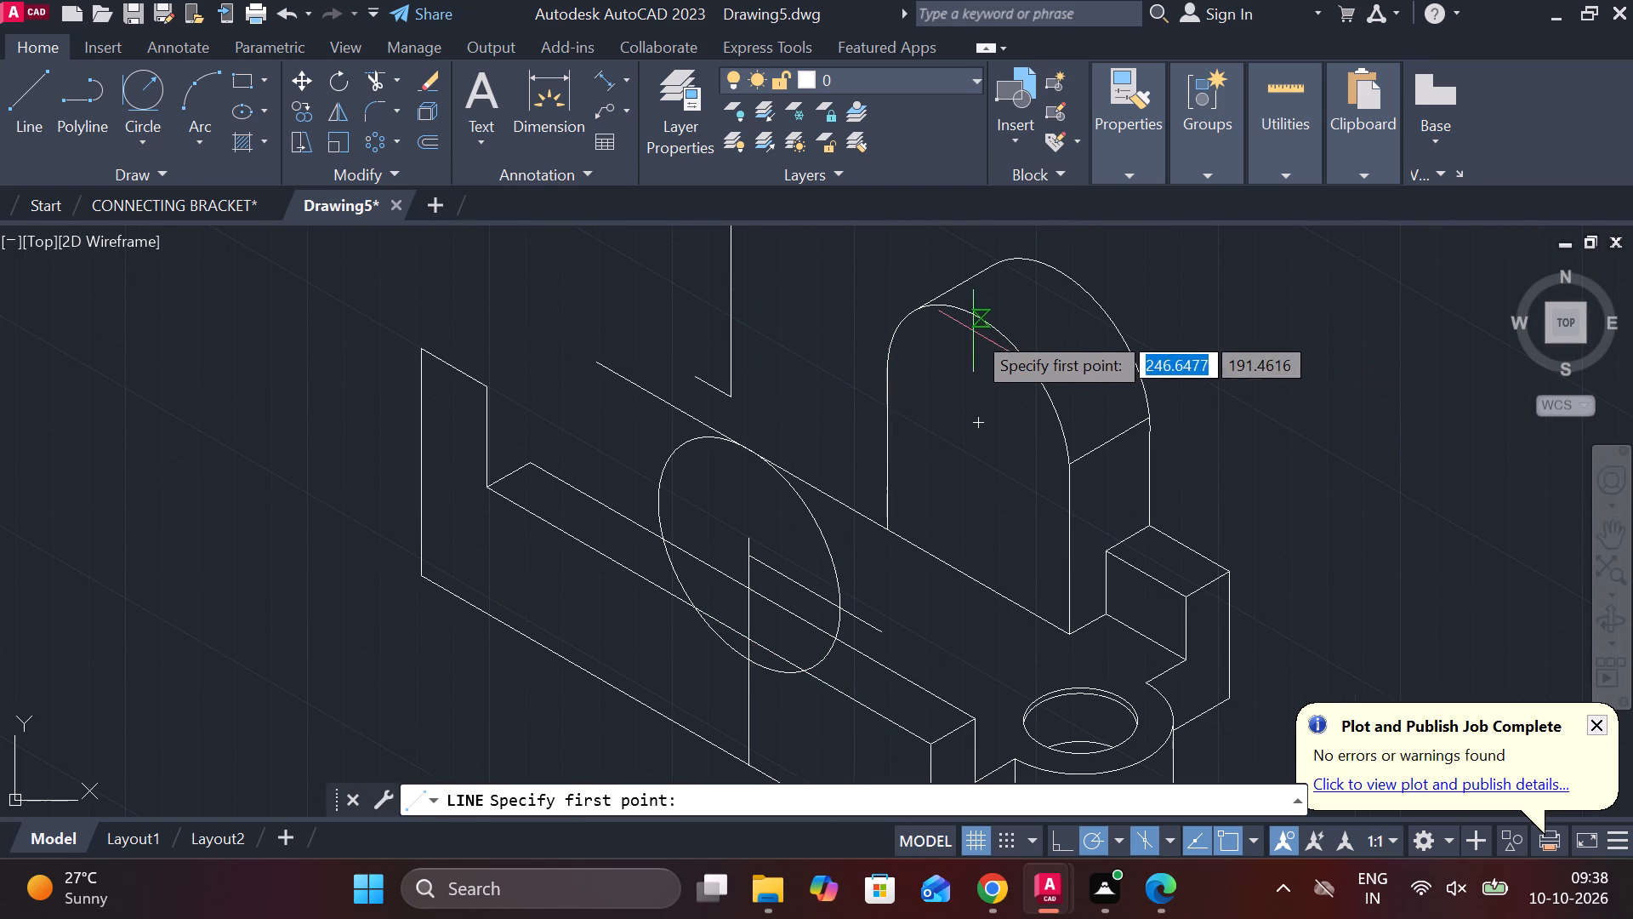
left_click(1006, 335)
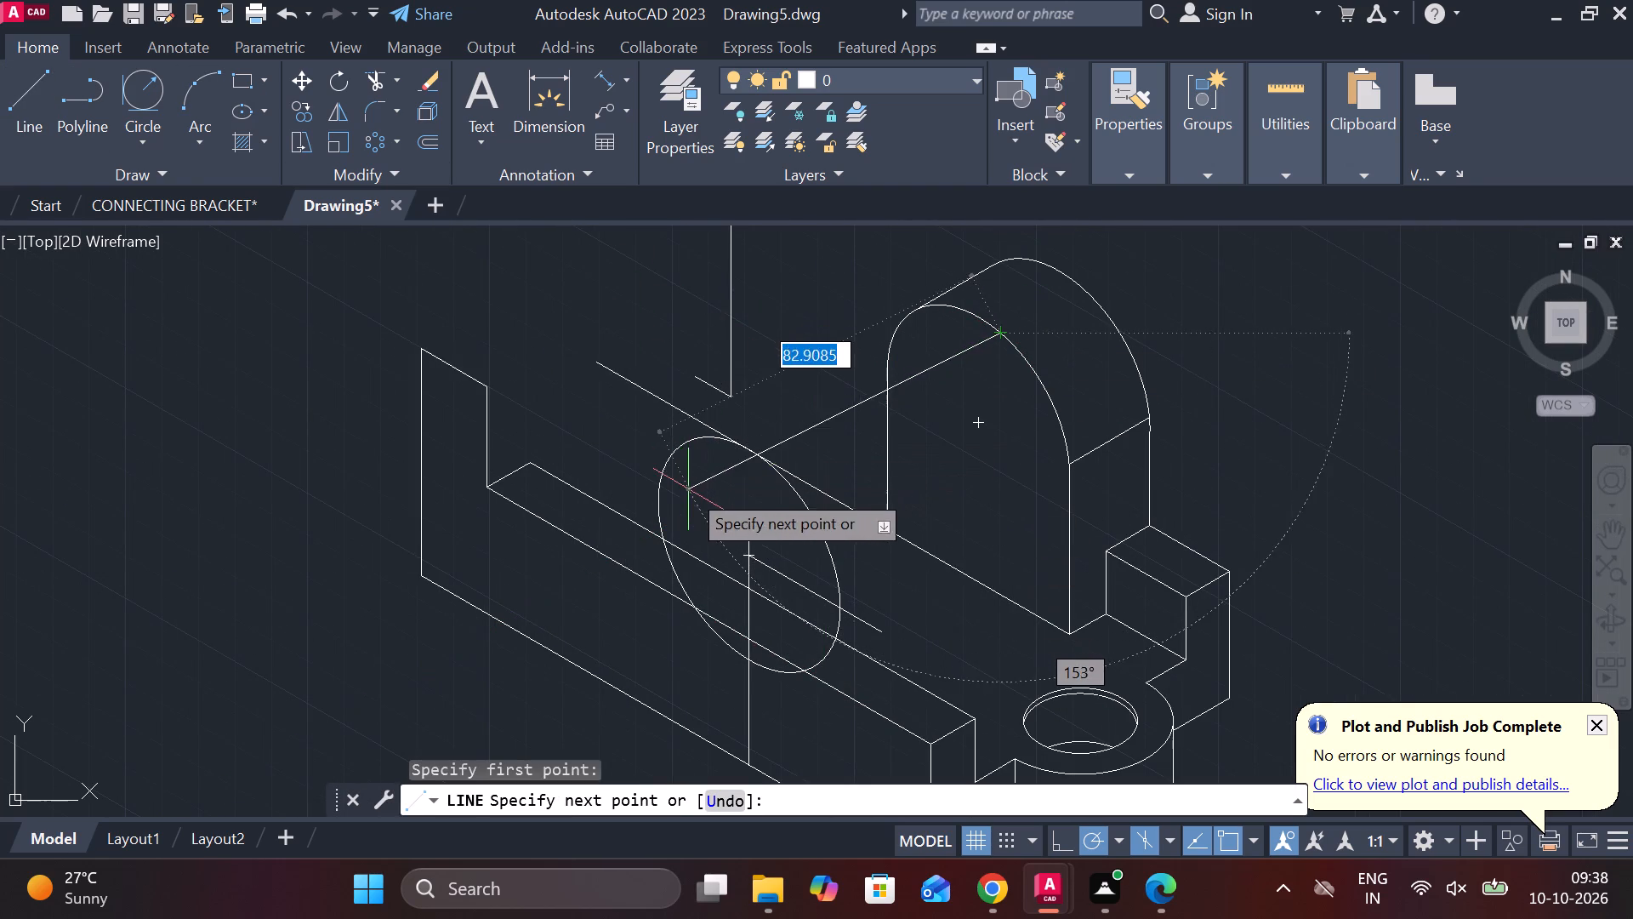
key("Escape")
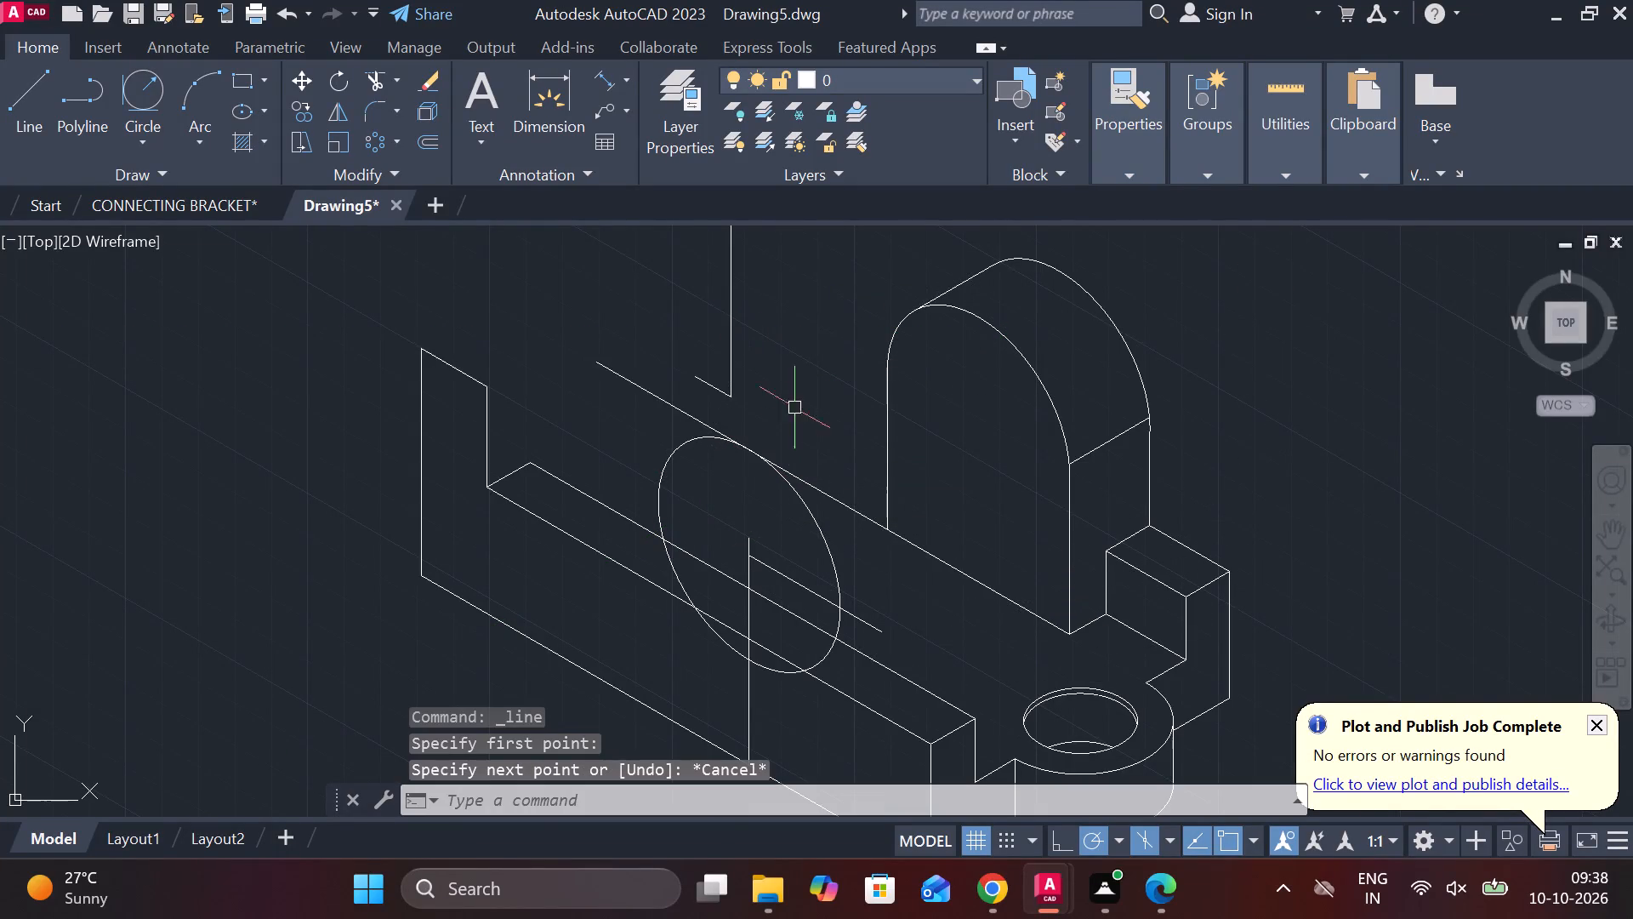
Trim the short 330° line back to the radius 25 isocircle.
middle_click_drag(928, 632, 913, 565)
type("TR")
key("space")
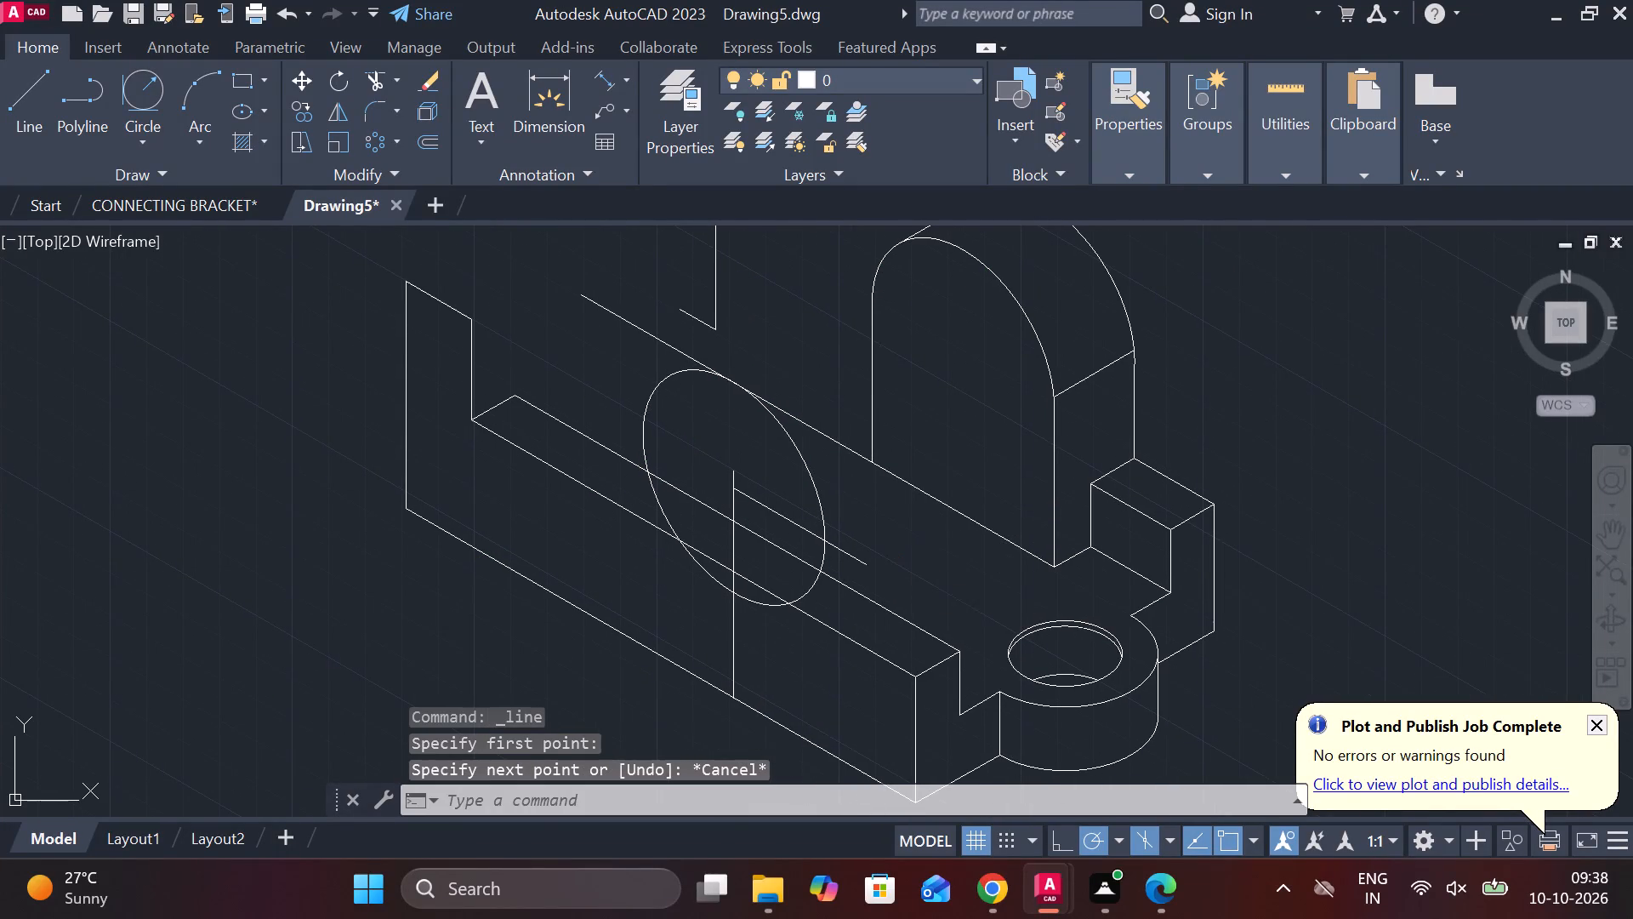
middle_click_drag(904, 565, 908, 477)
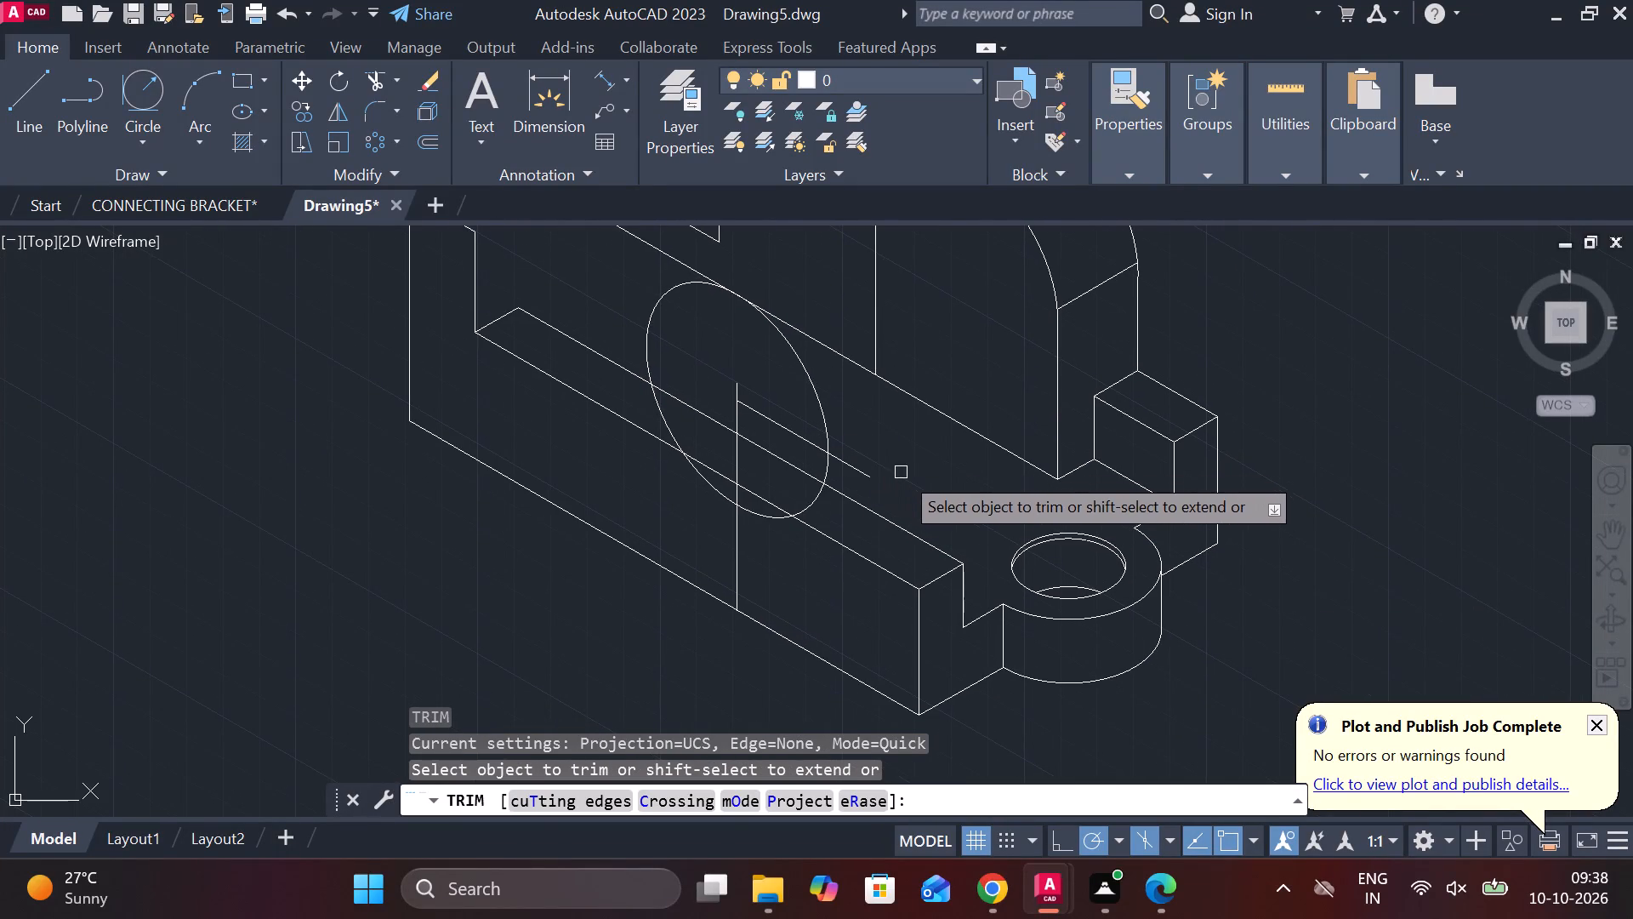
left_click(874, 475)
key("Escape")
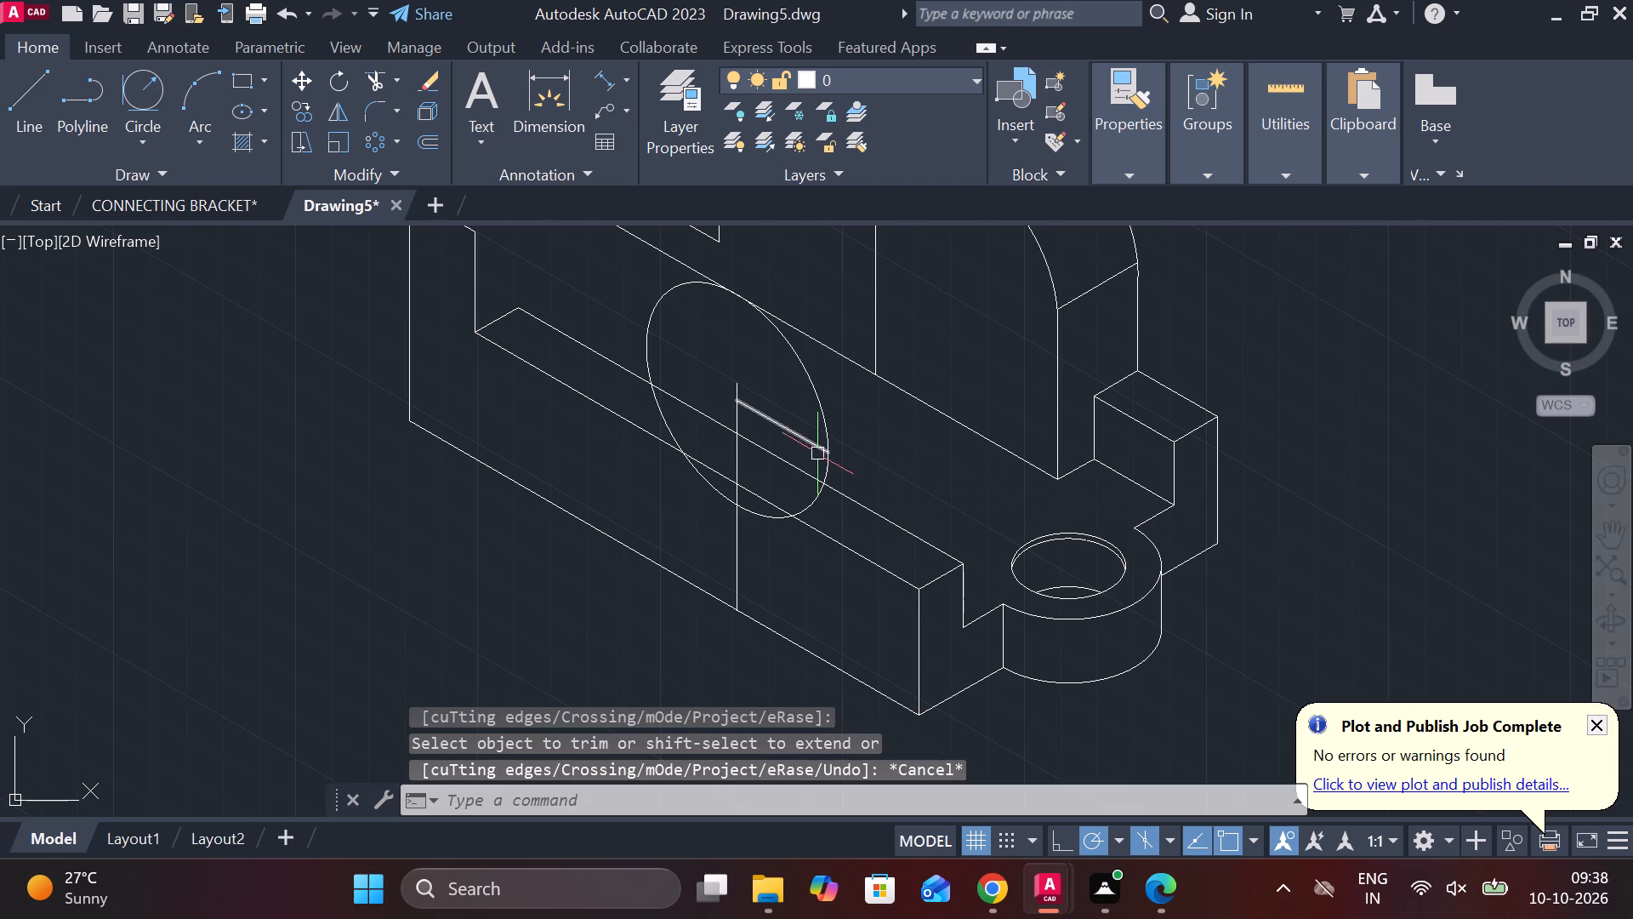
Erase the short 330° line and the 50-high vertical inside the isocircle.
left_click(810, 445)
left_click(738, 435)
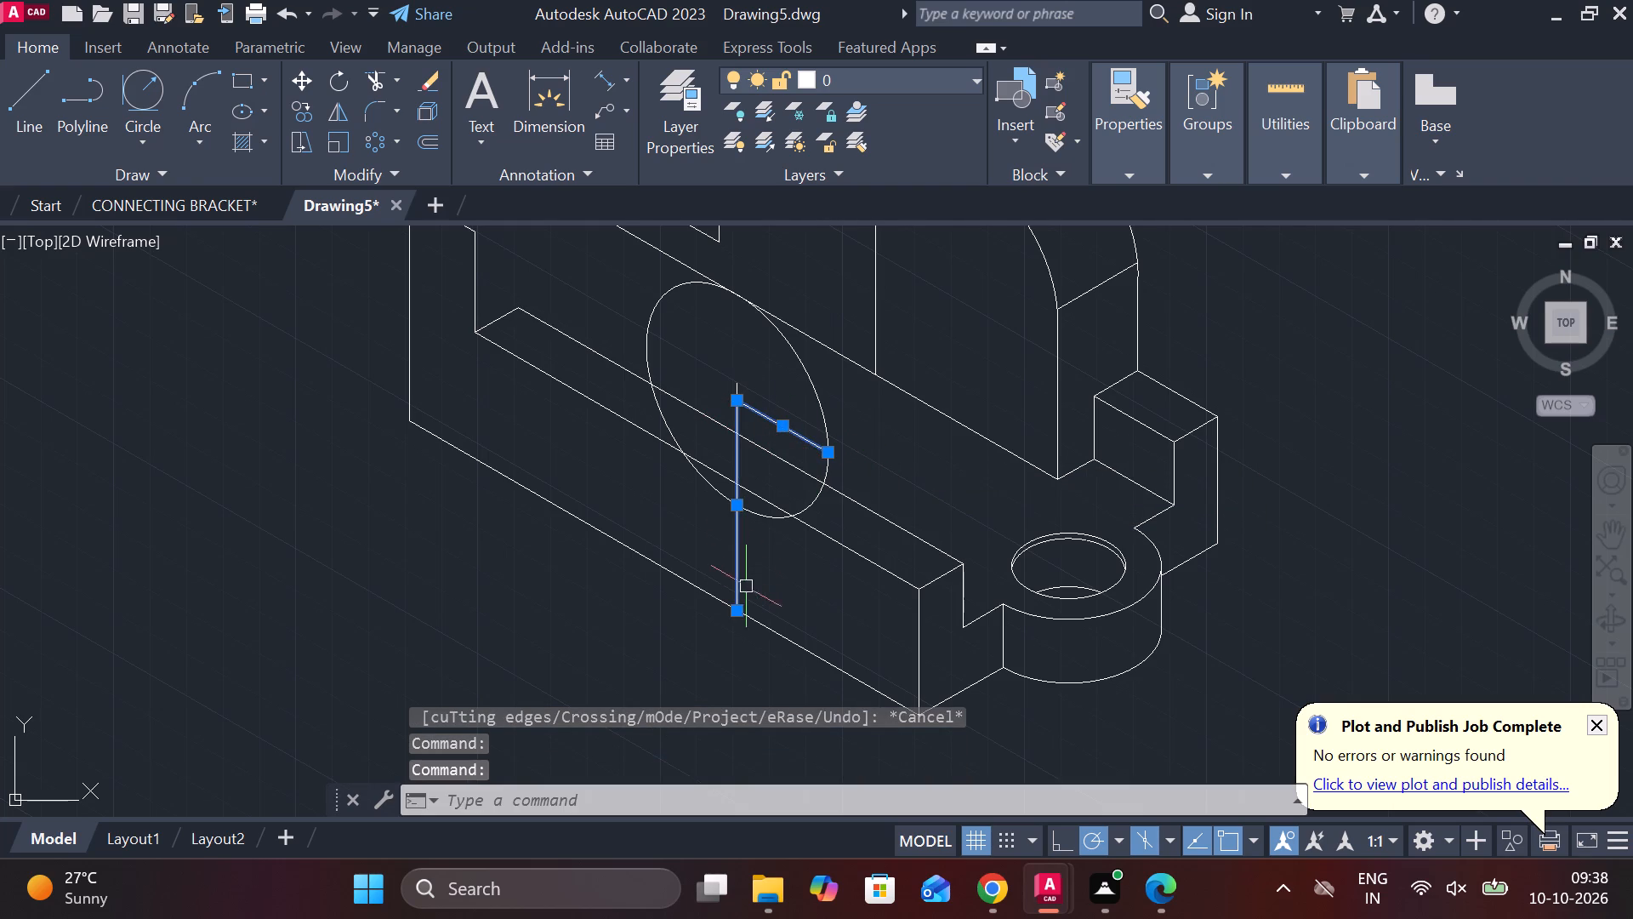
type("E")
key("space")
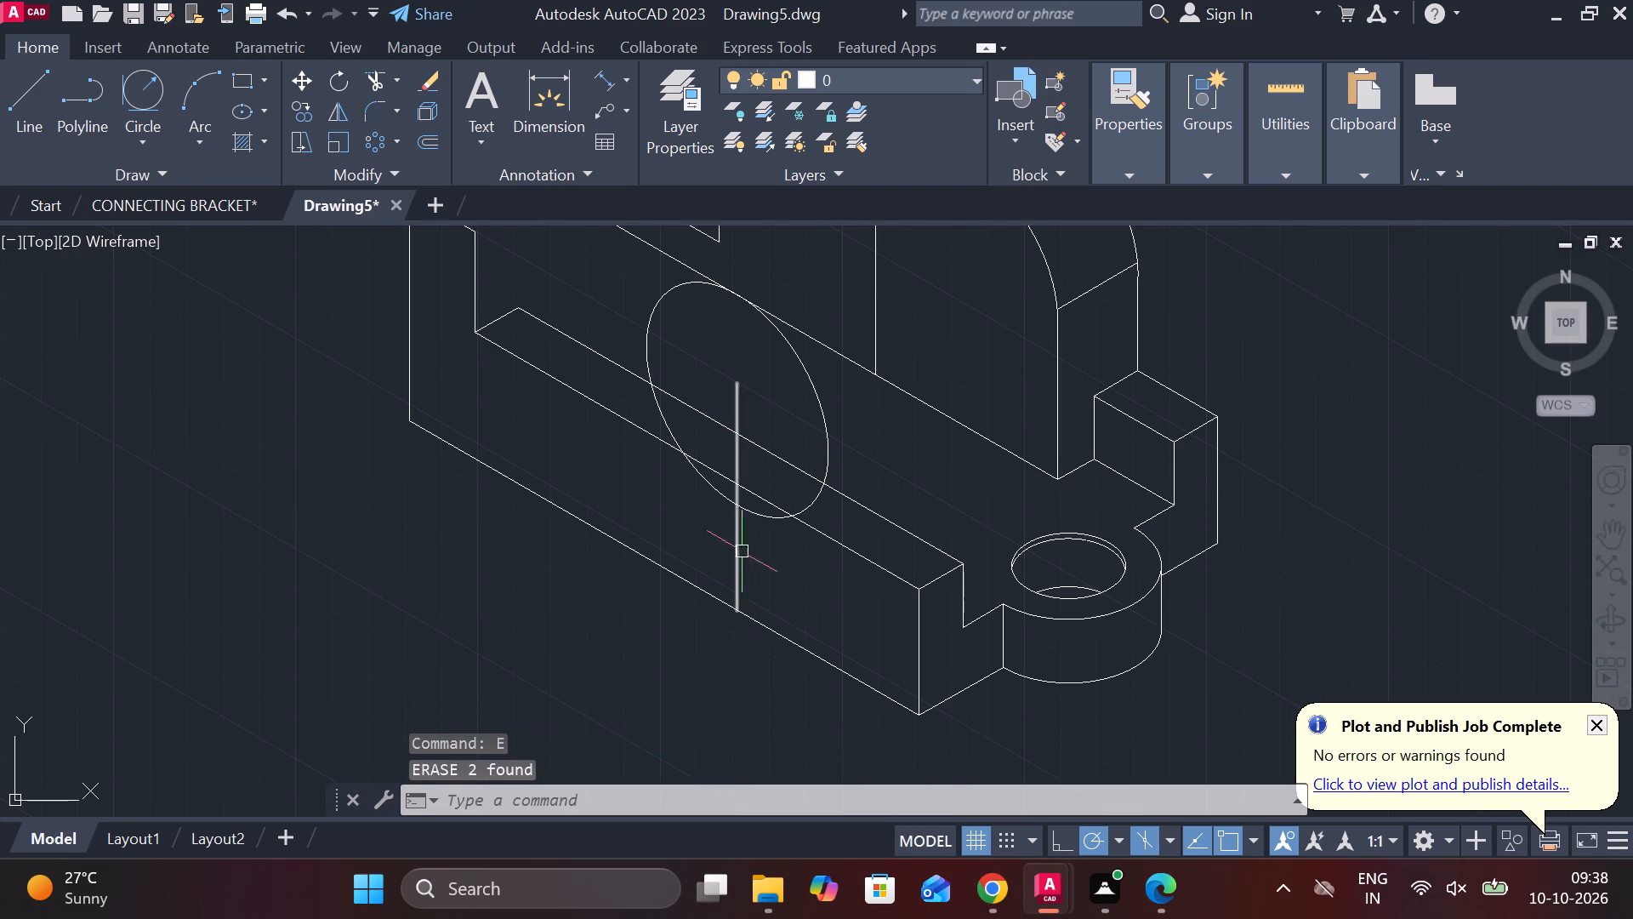
Copy the radius 25 isocircle 22 units at 30° from its centre.
middle_click_drag(783, 565, 722, 642)
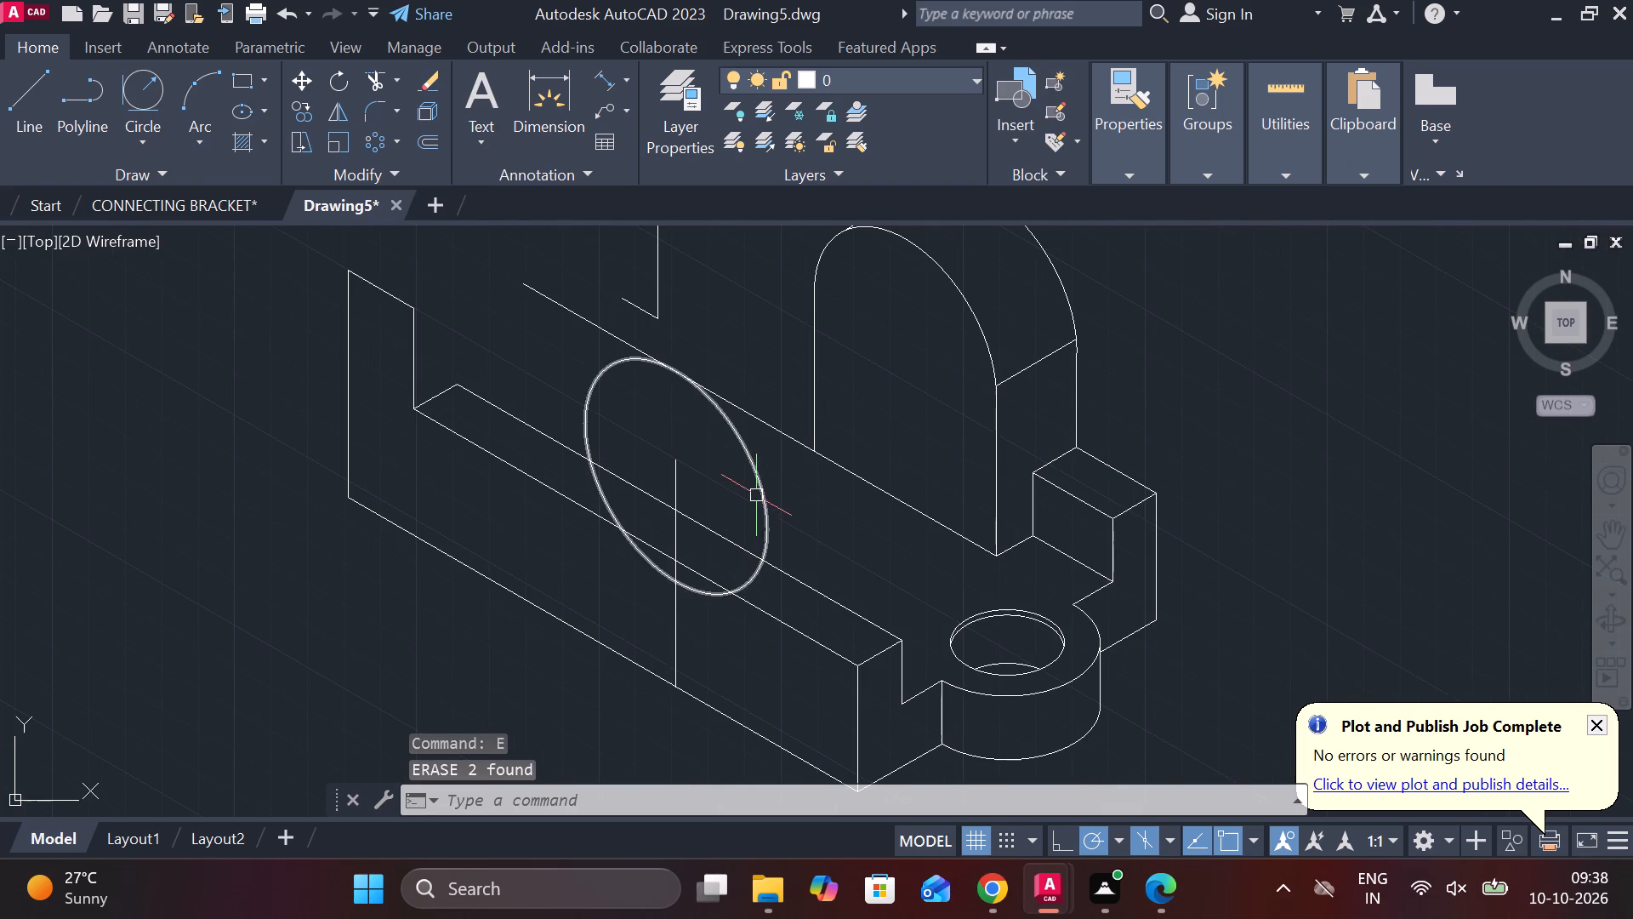
left_click(756, 495)
type("CO")
key("Return")
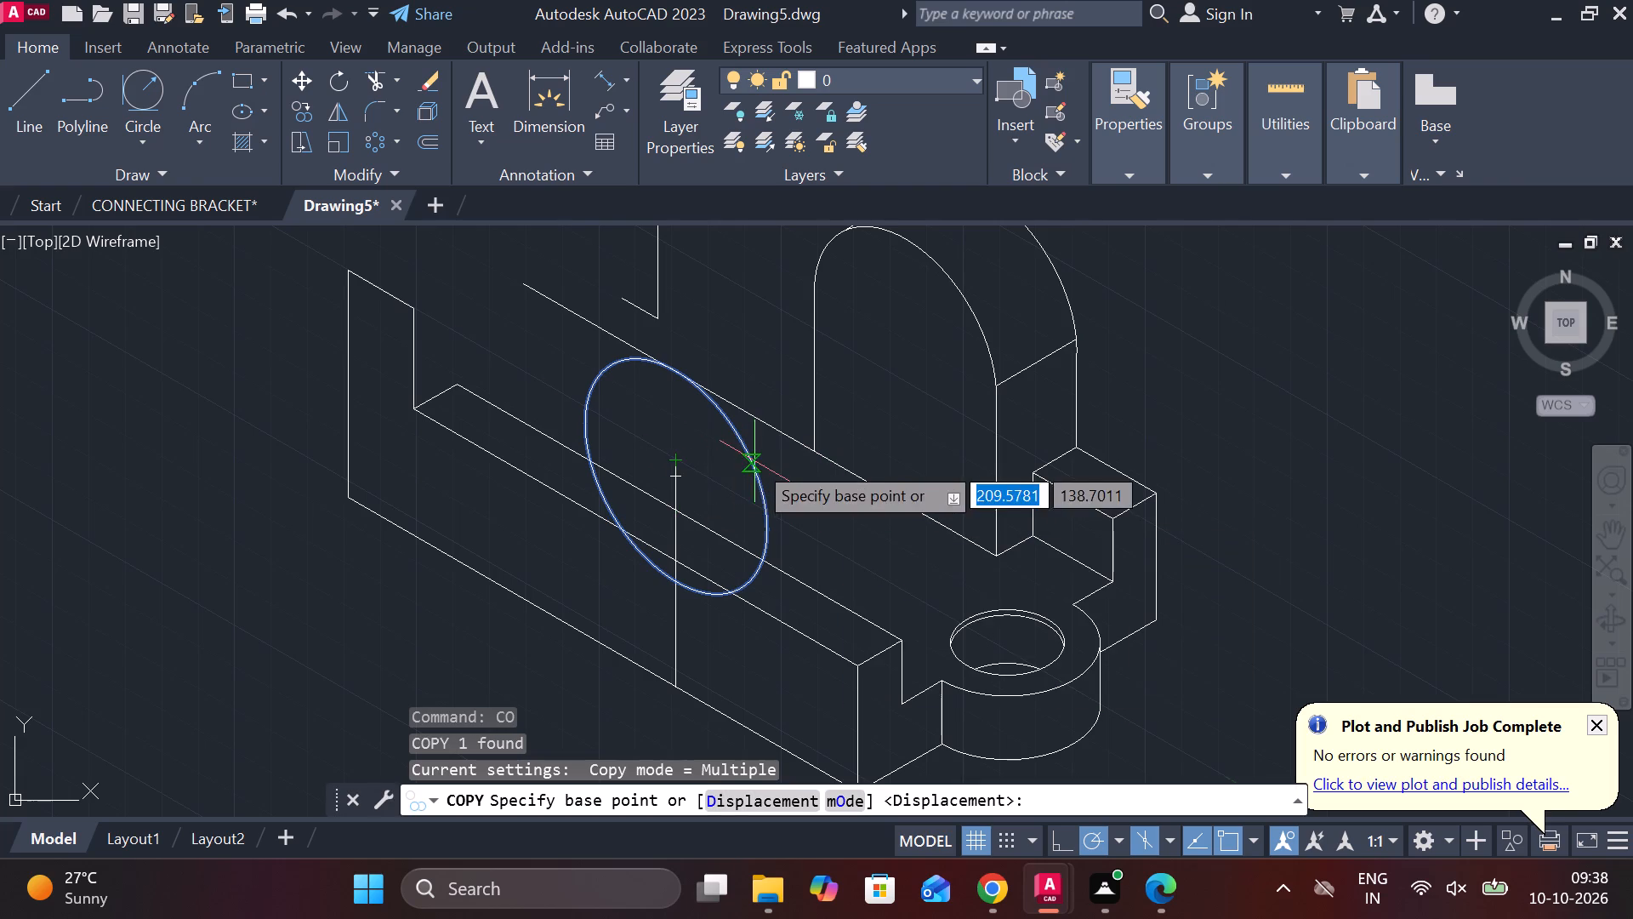
scroll(677, 482, "up", 3)
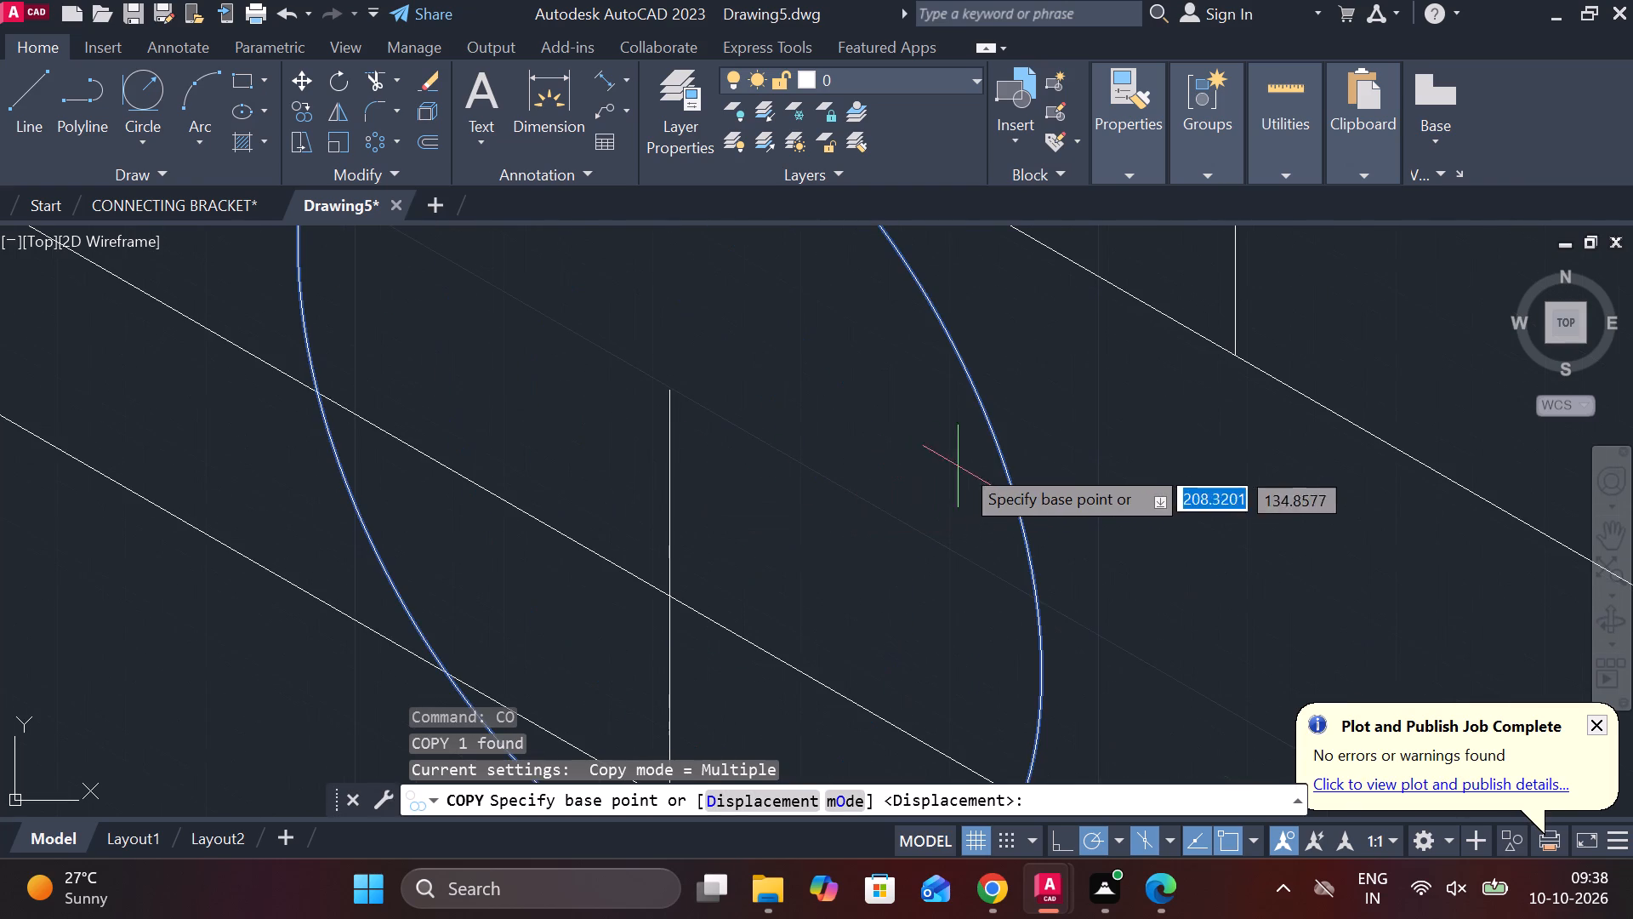
left_click(668, 457)
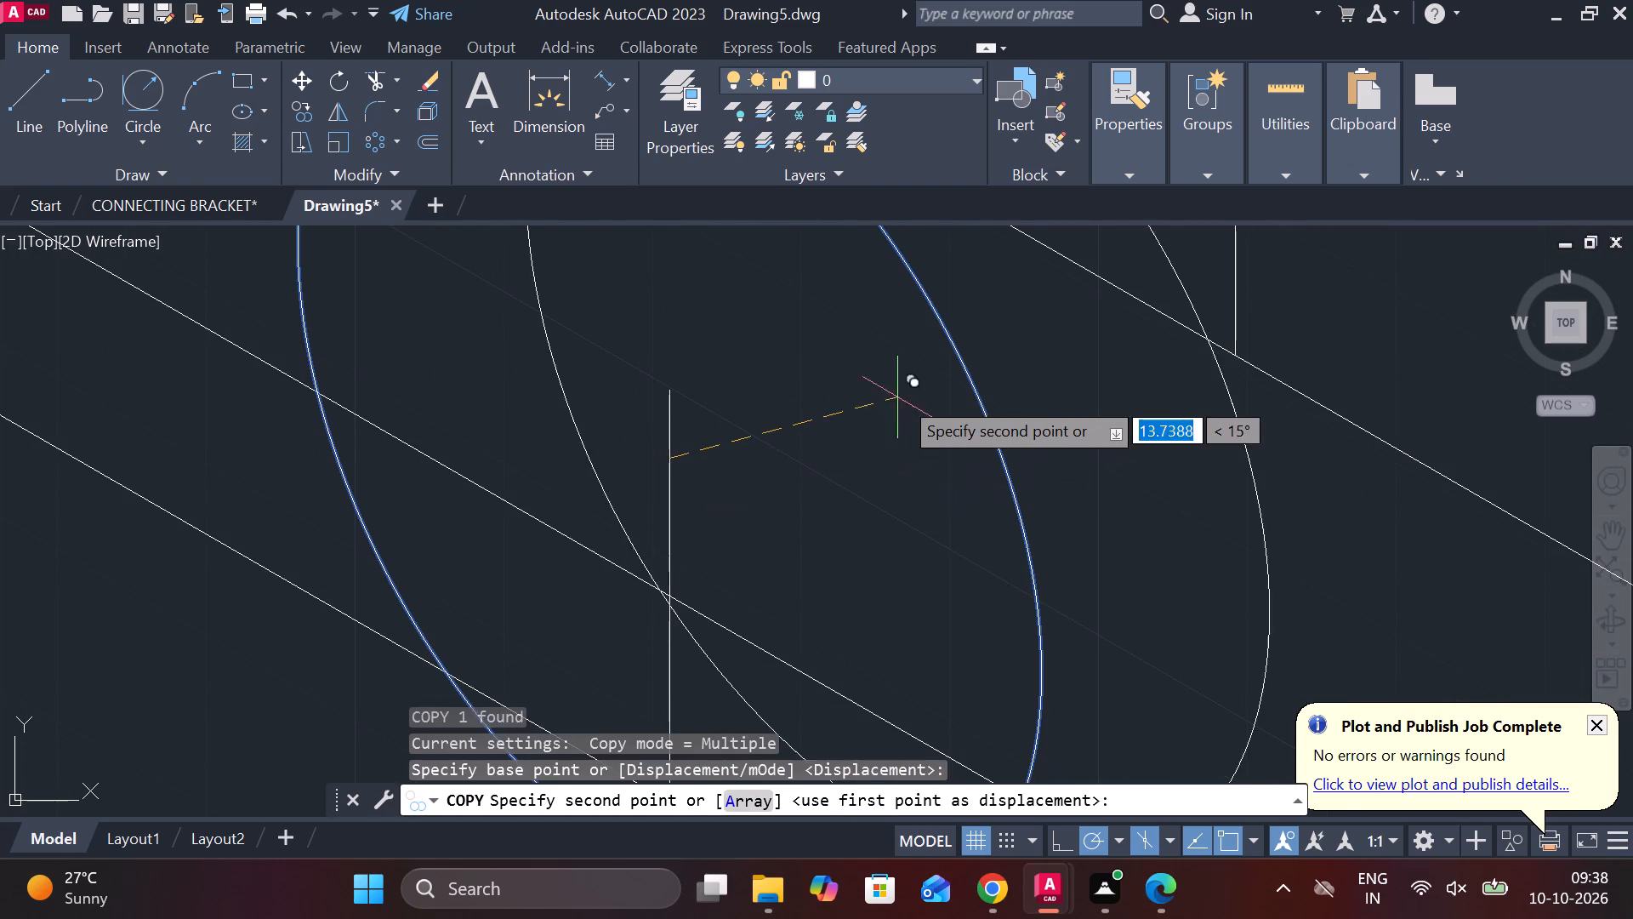
scroll(903, 391, "down", 2)
middle_click_drag(982, 351, 795, 552)
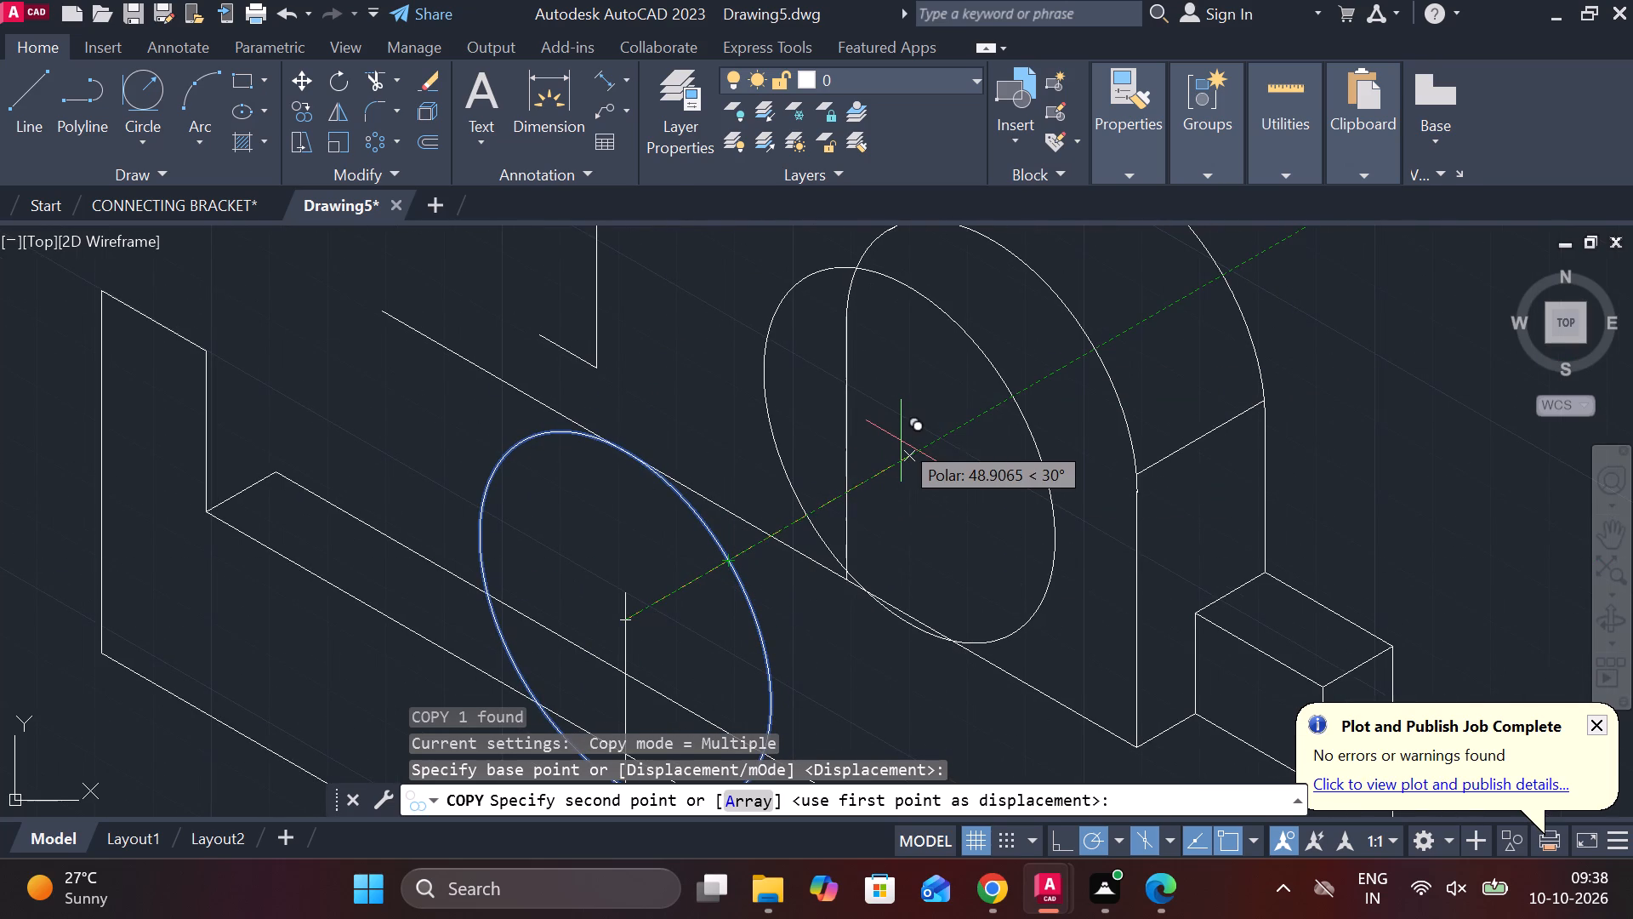
type("22")
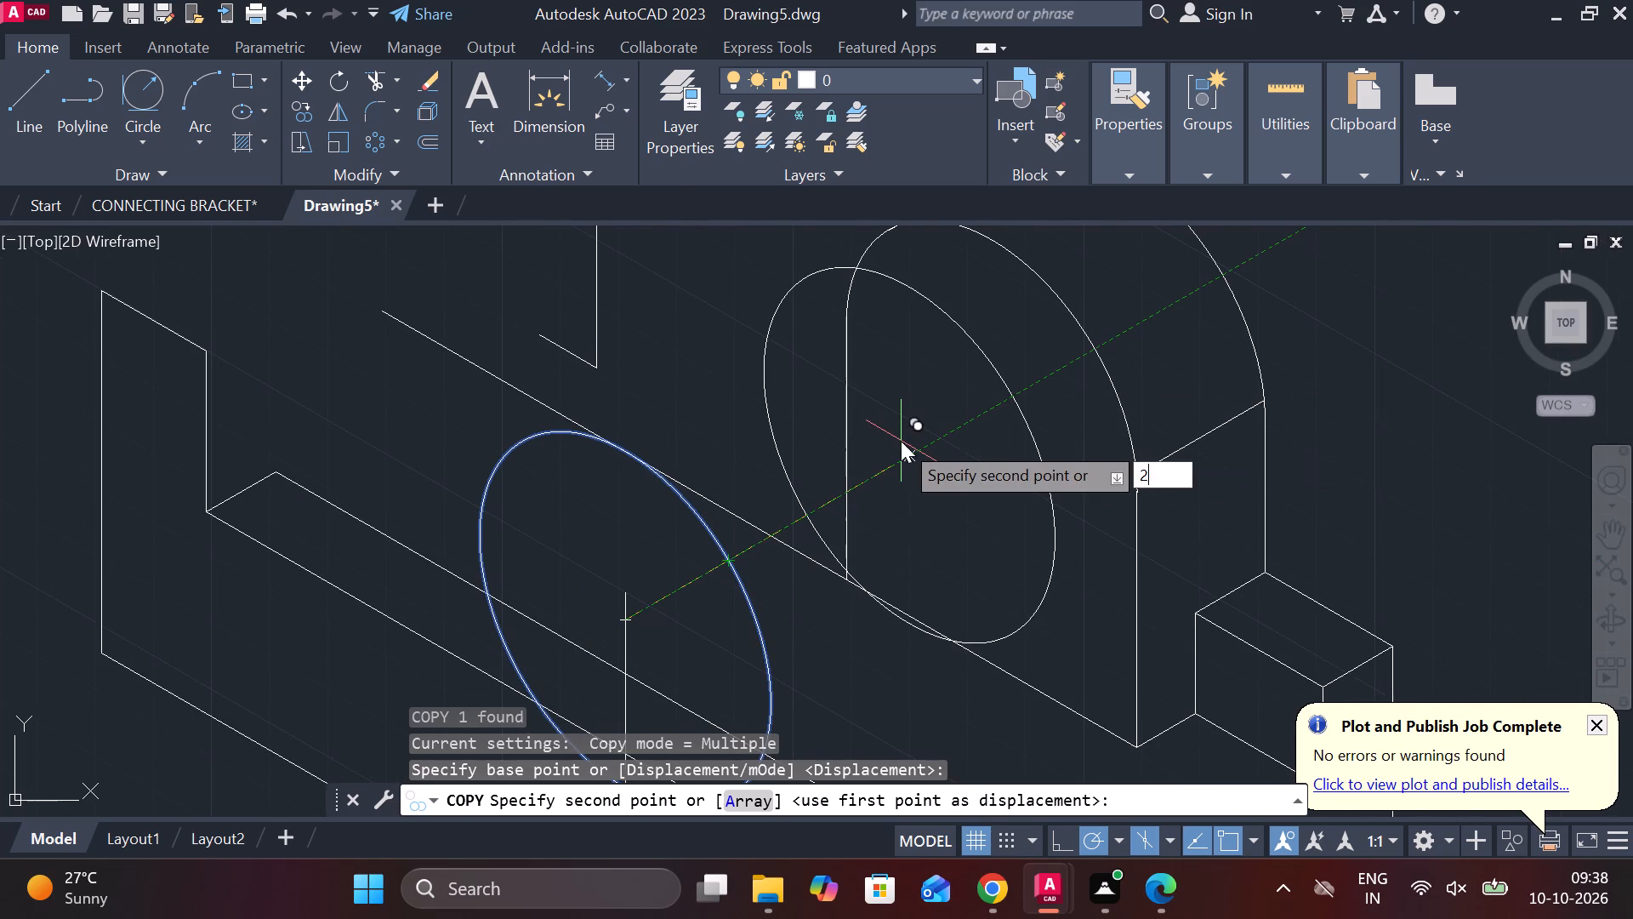
key("space")
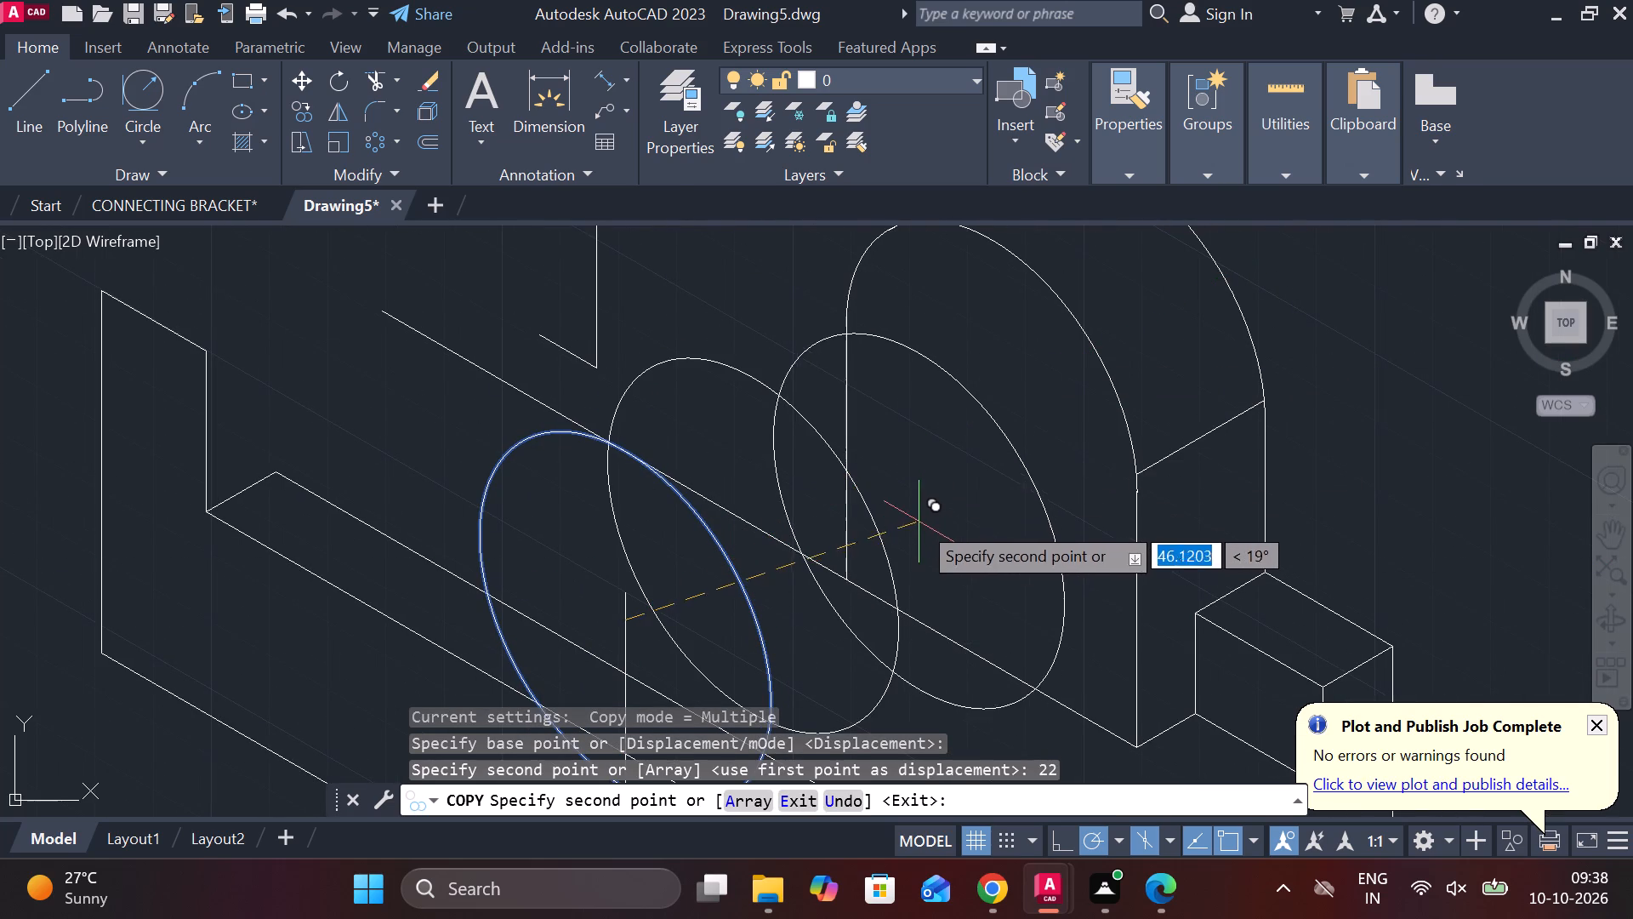
key("Escape")
Draw a vertical line about 57 long downward from the side of the copied isocircle nearest the holed end.
scroll(919, 522, "down", 2)
middle_click_drag(927, 579, 945, 487)
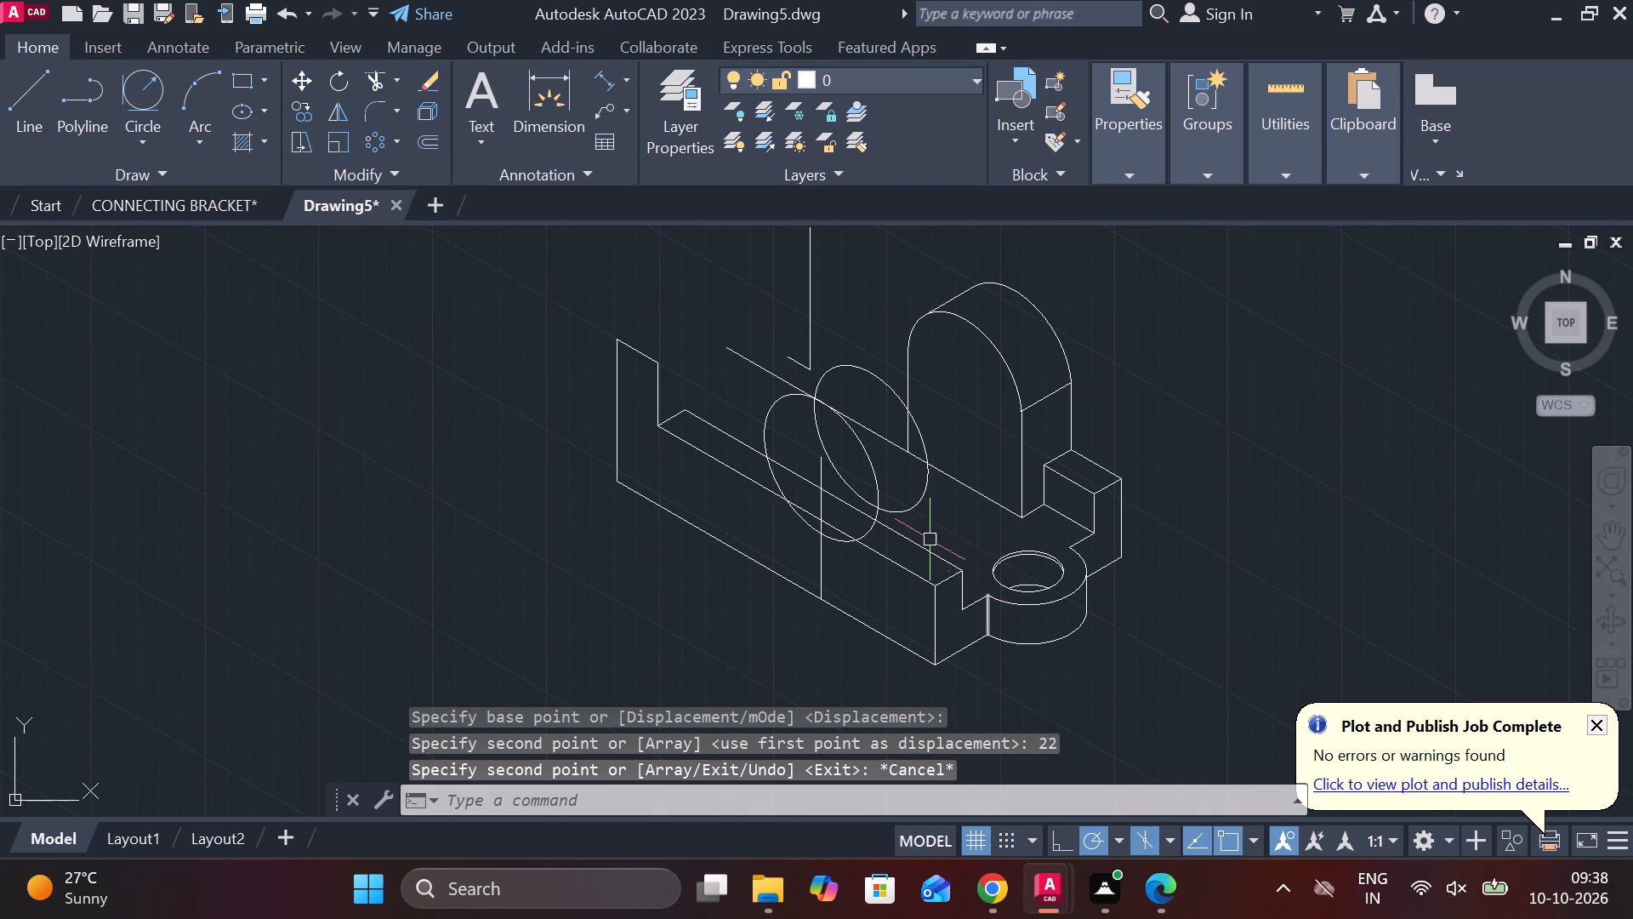
scroll(868, 454, "up", 1)
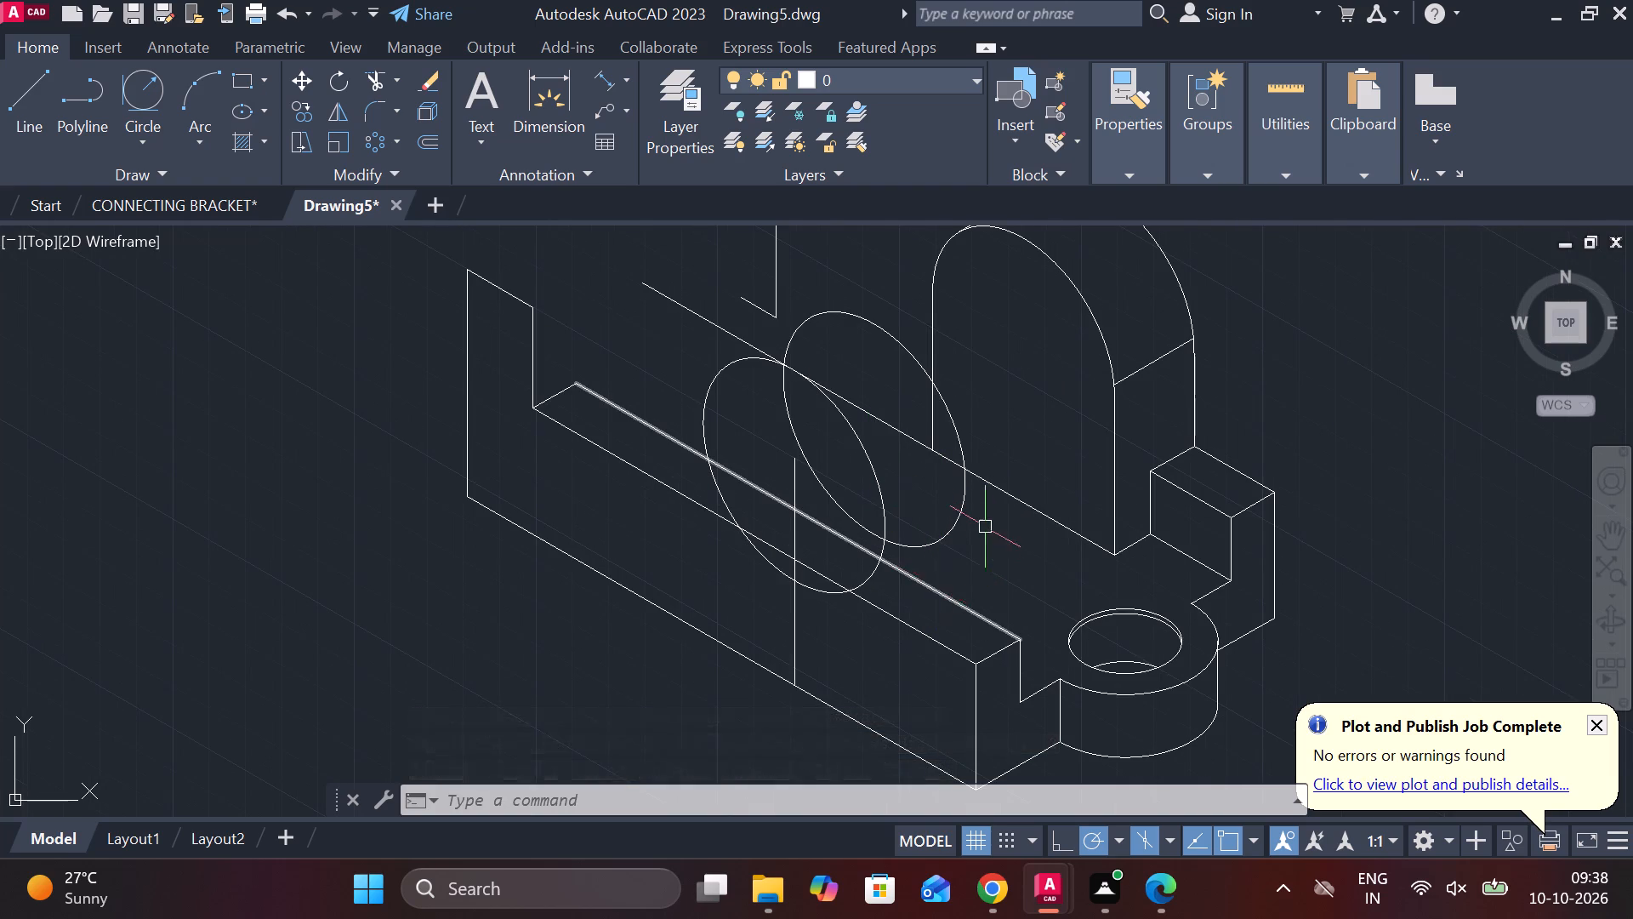
key("l")
key("Return")
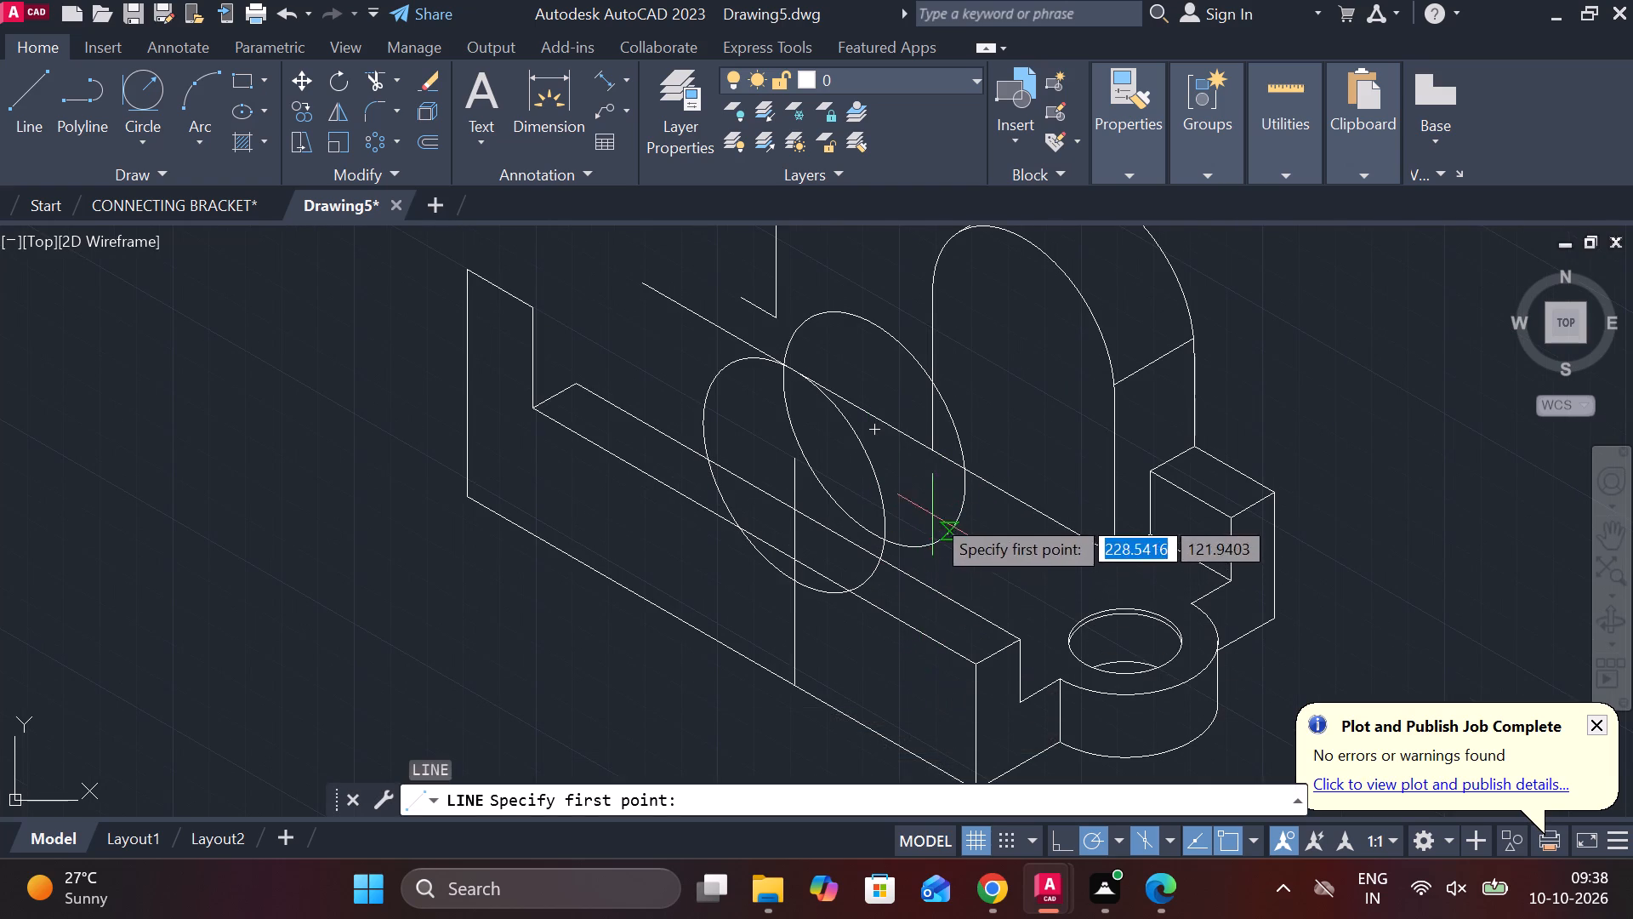
left_click(968, 469)
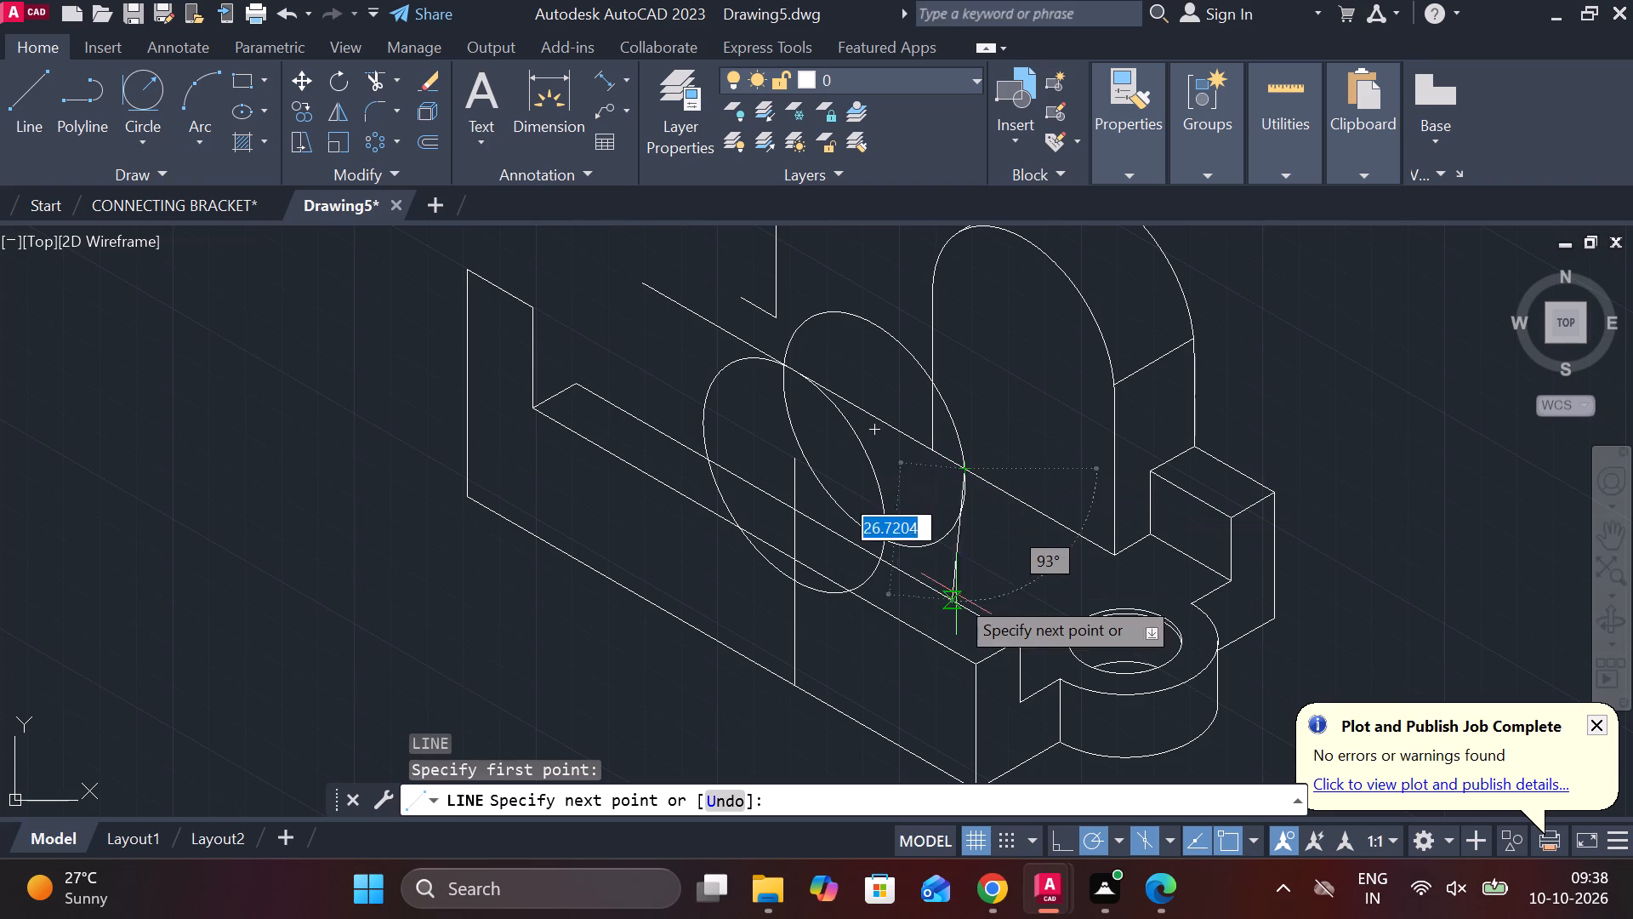
left_click(956, 708)
key("Escape")
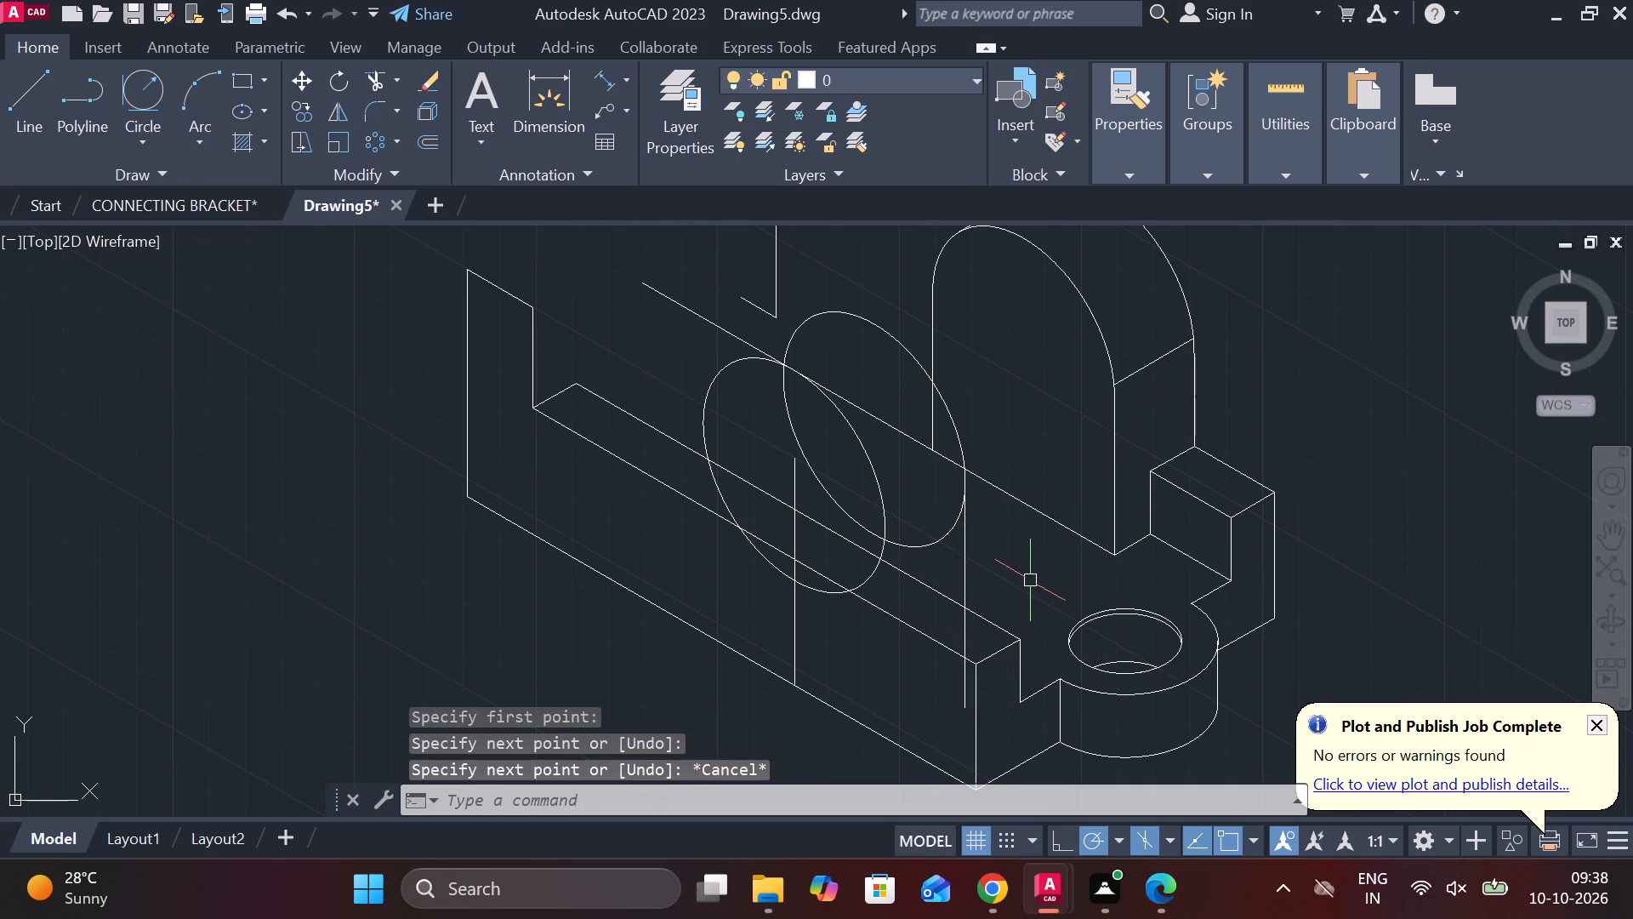
Trim away the part of the new vertical below the front wall's inner upper edge.
type("TR")
key("space")
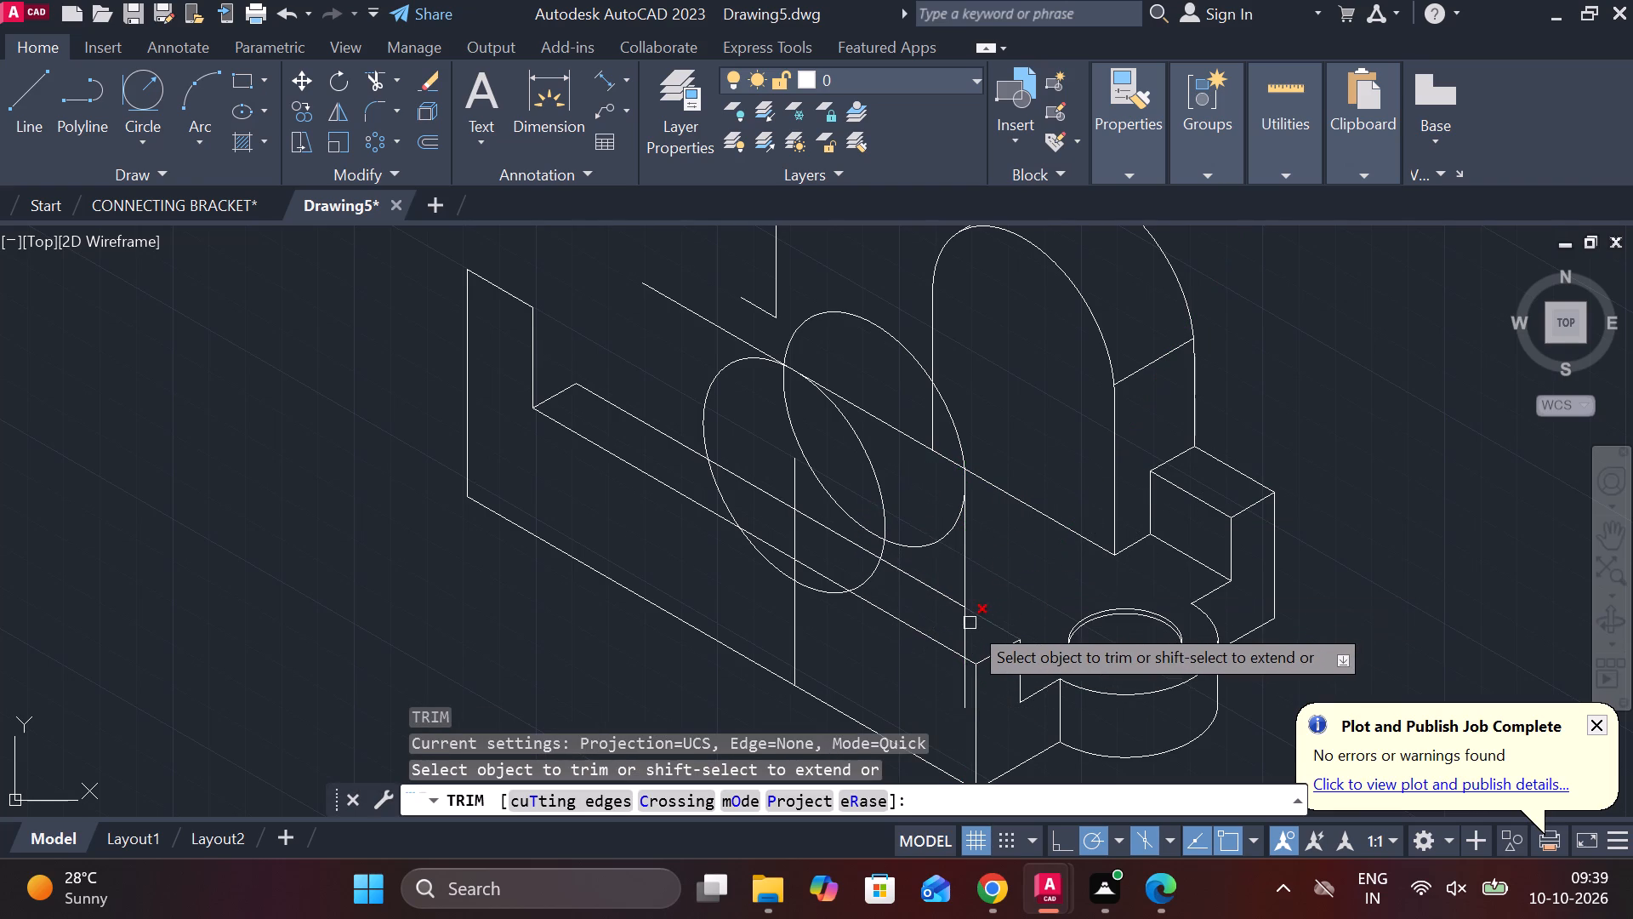
left_click(968, 625)
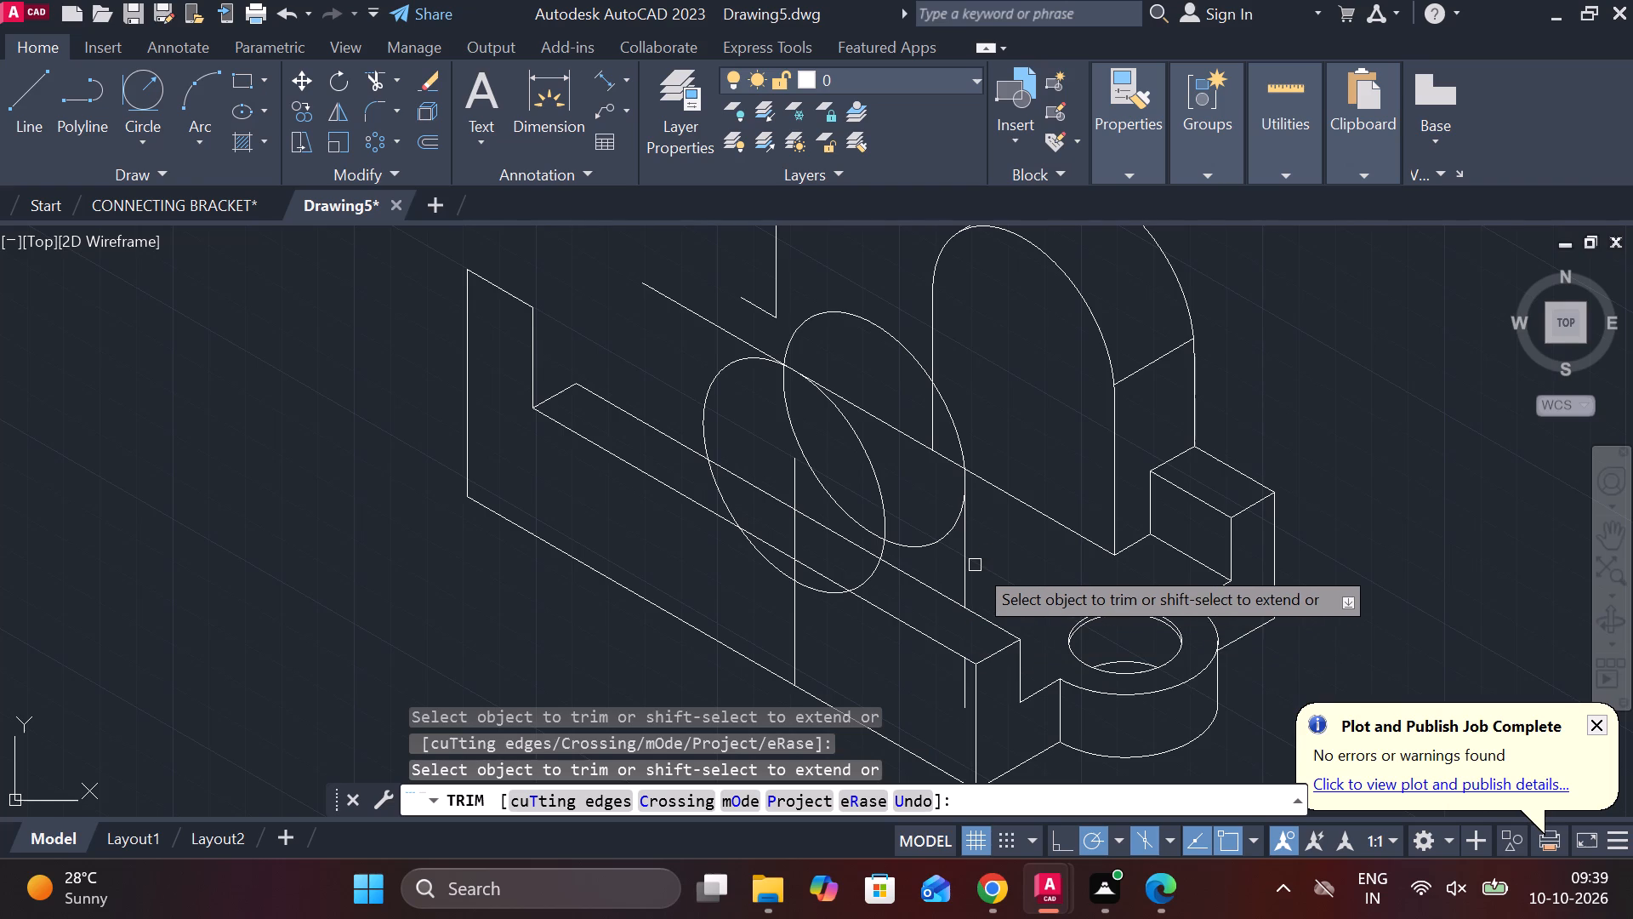
left_click(959, 684)
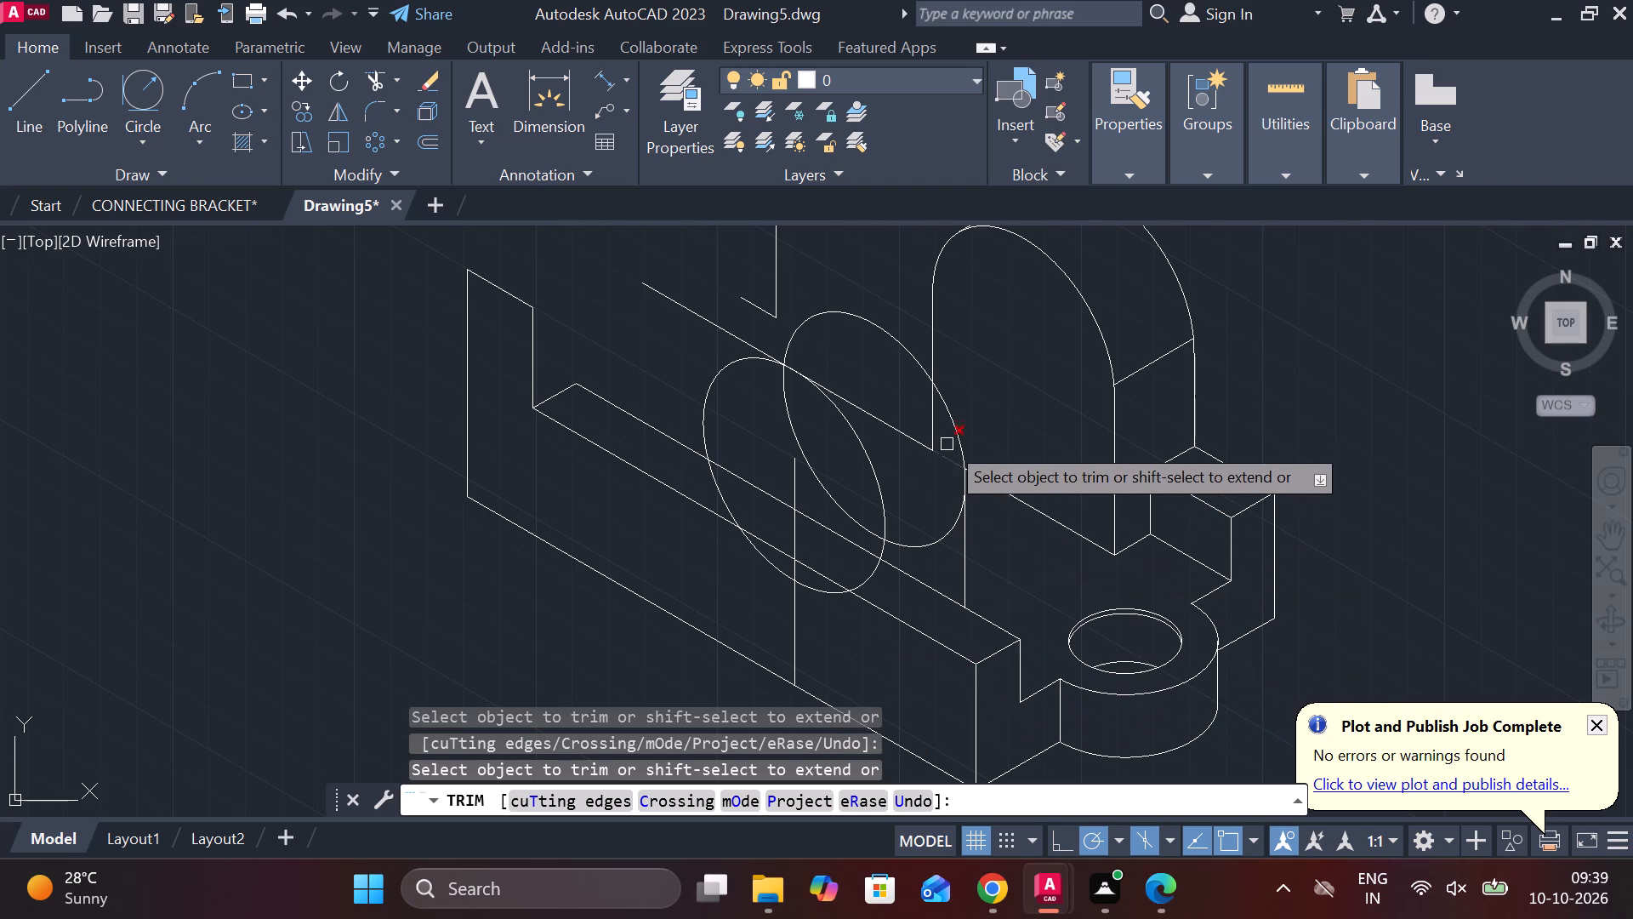
key("Escape")
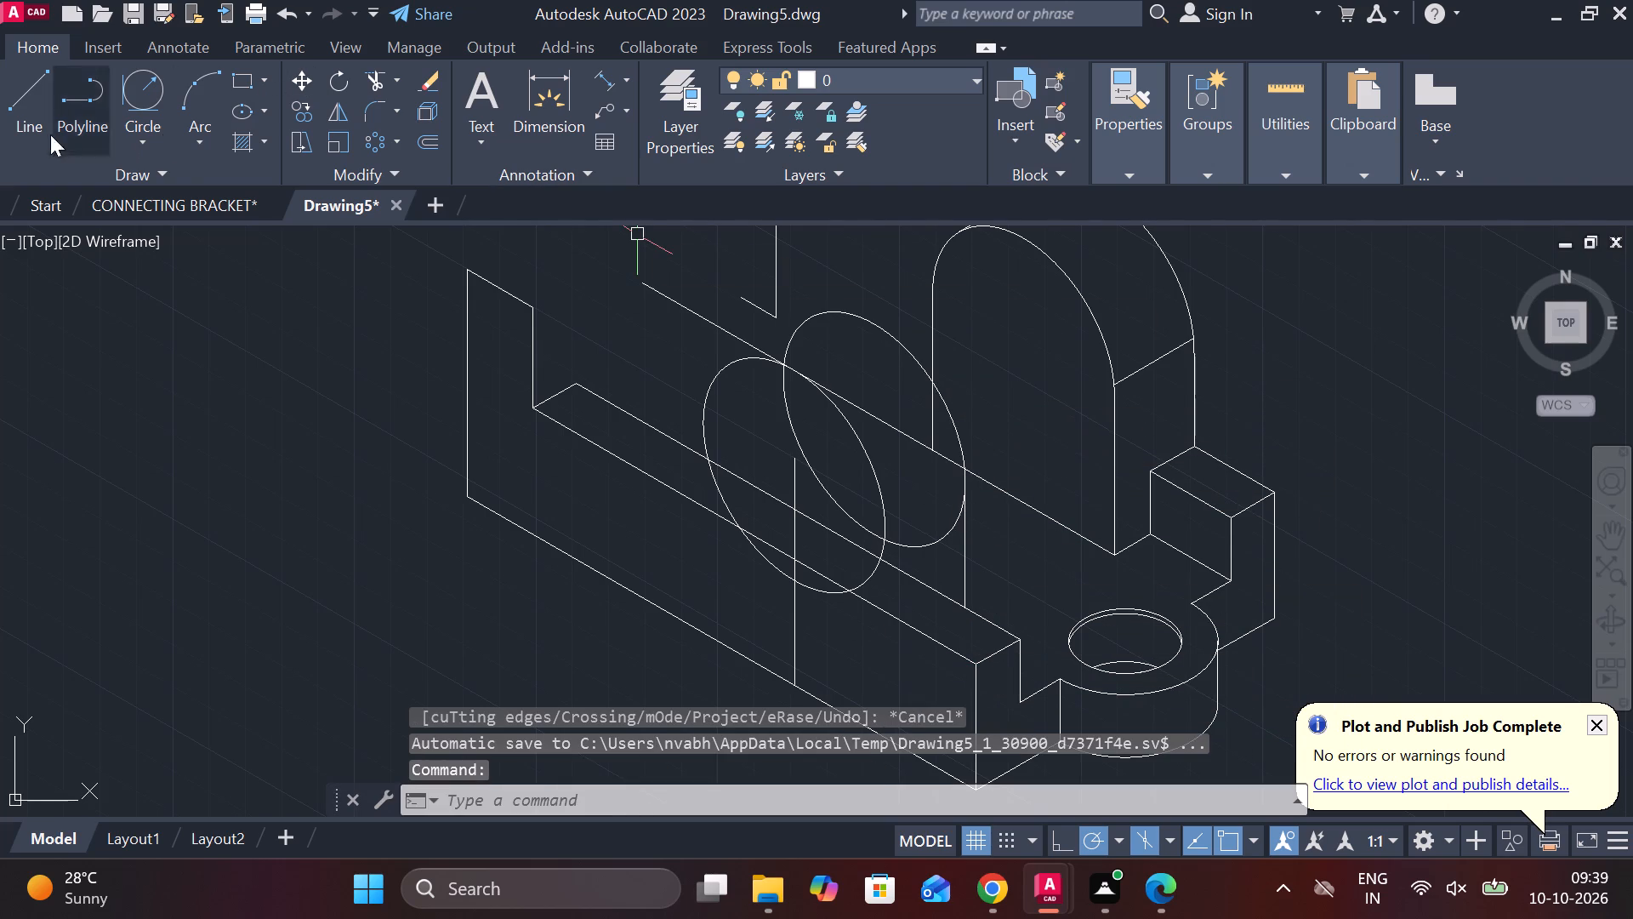
Draw a line from the rear rounded upright's arc centre to the front radius 25 isocircle's centre.
left_click(50, 89)
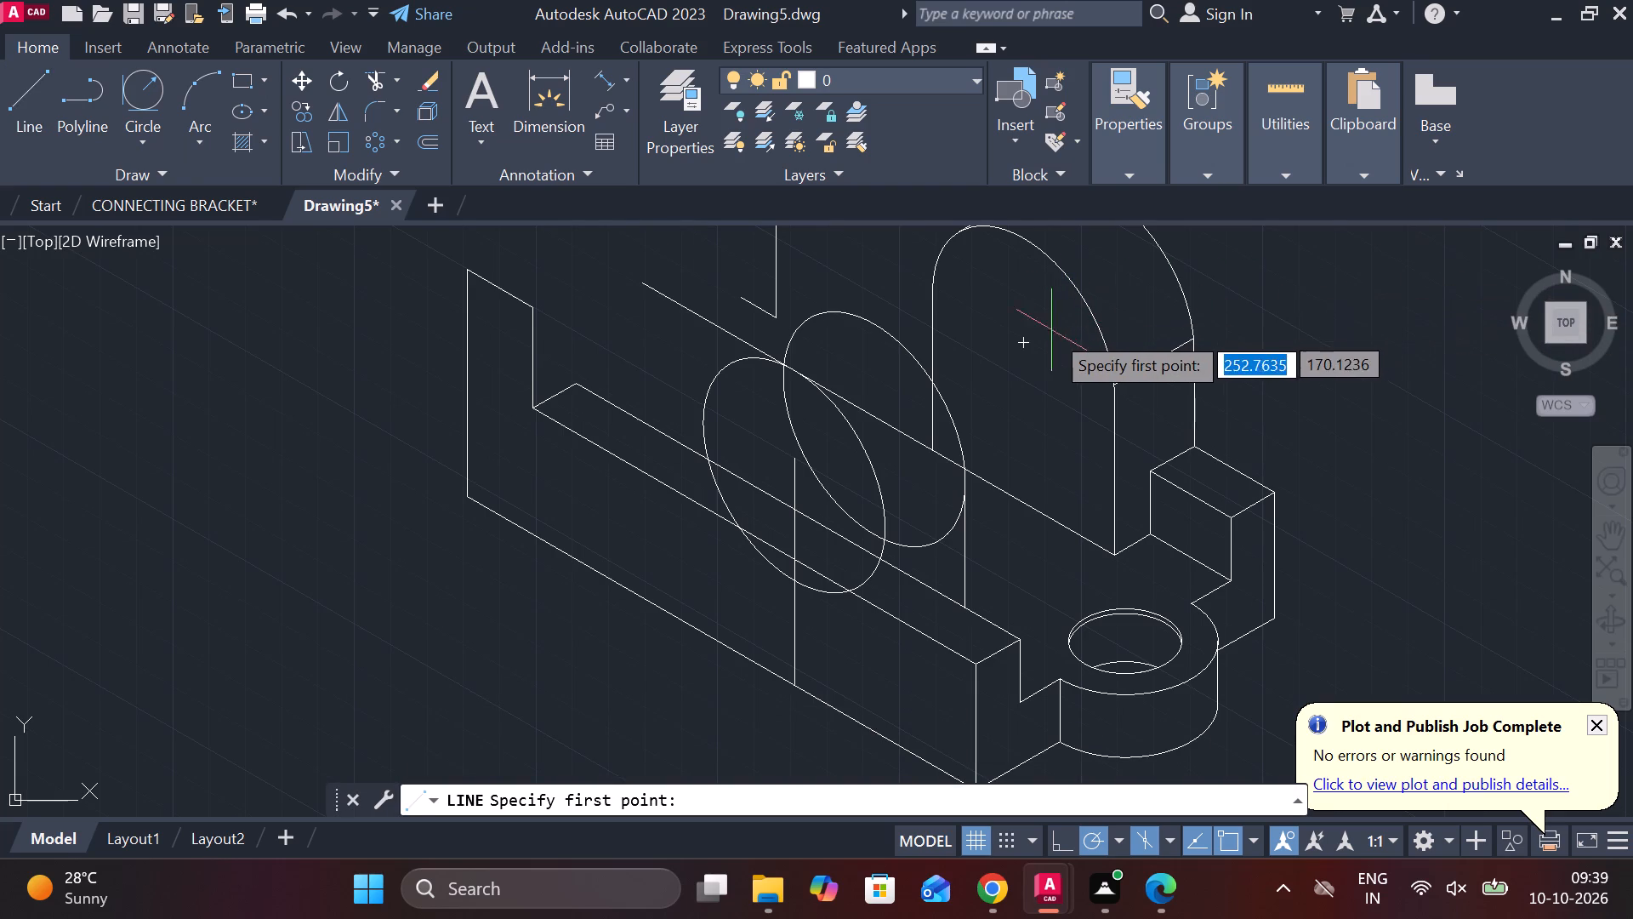
left_click(1031, 337)
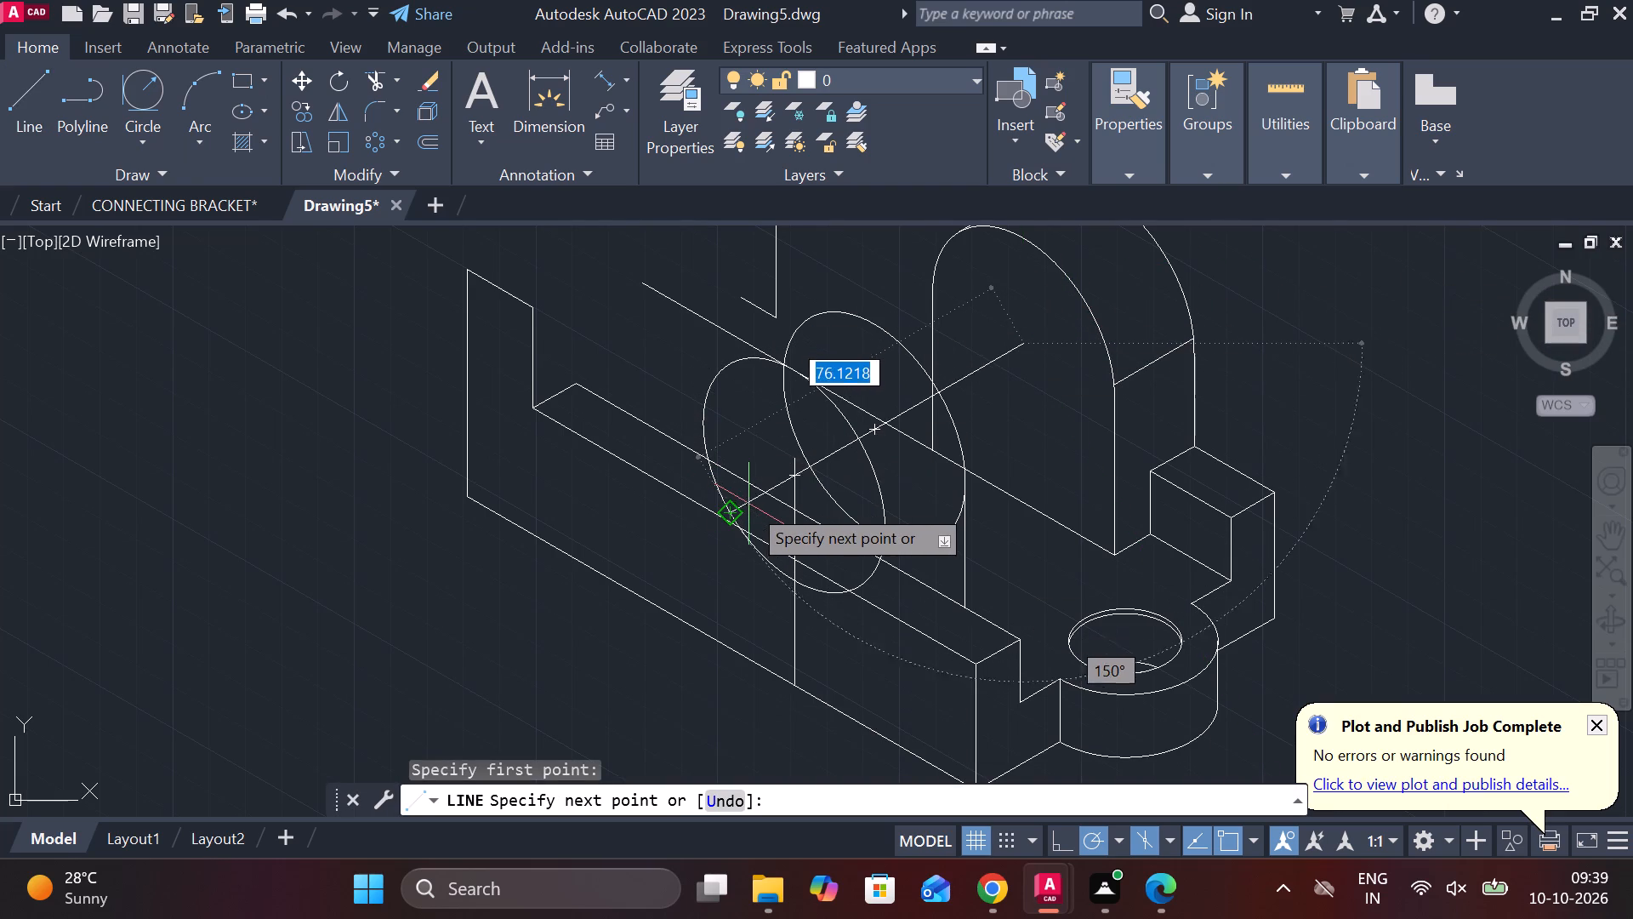
left_click(790, 473)
key("Escape")
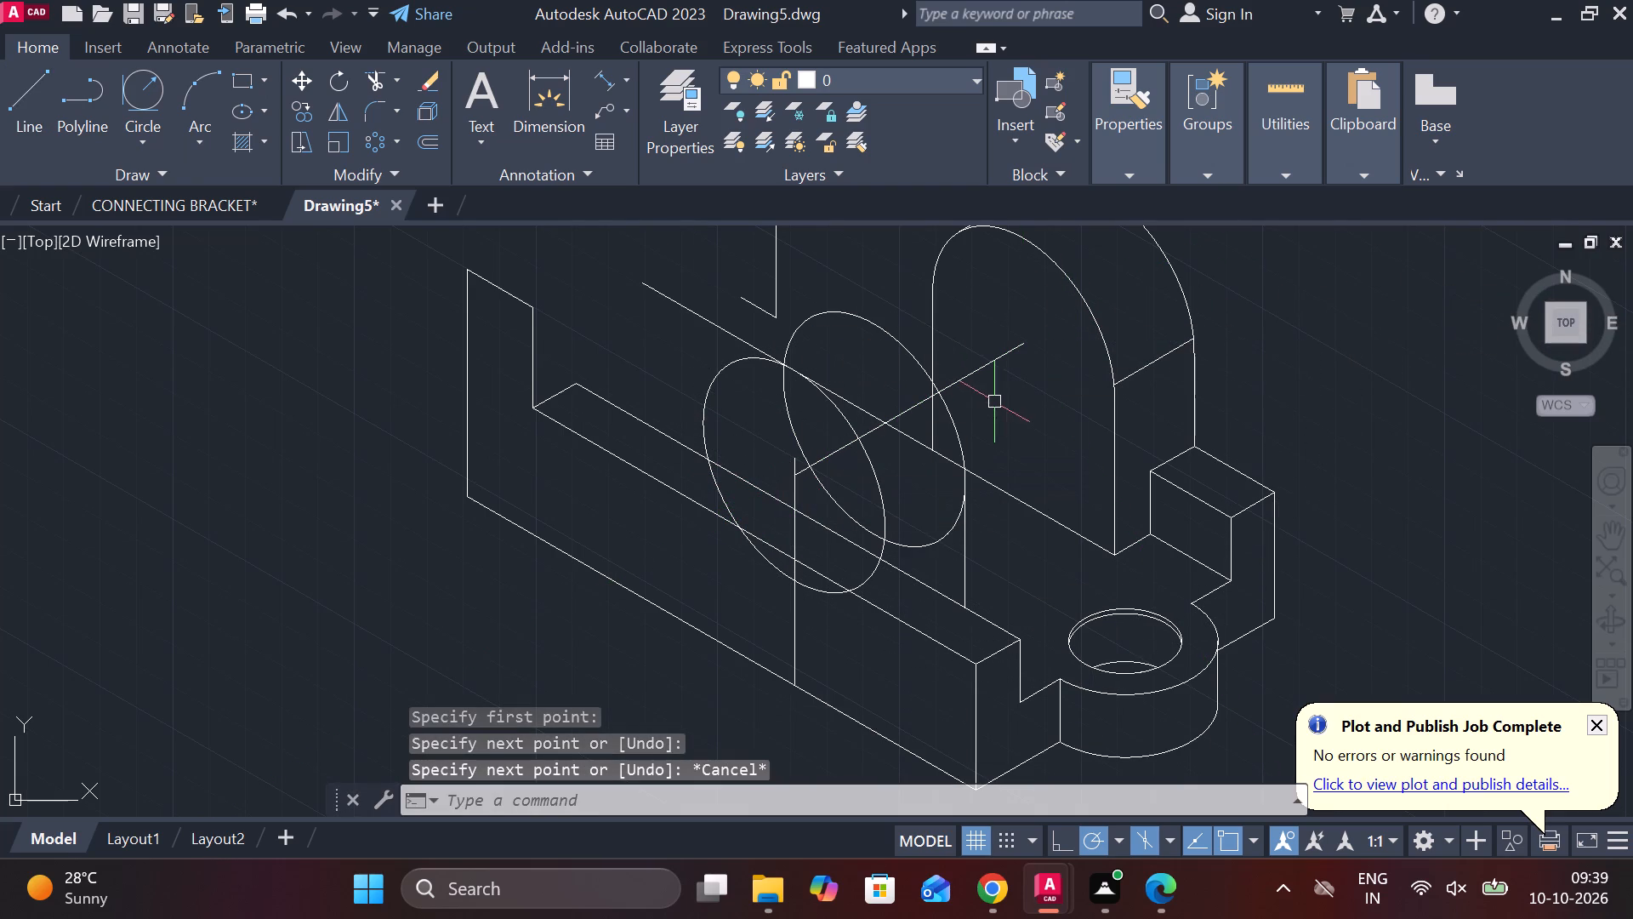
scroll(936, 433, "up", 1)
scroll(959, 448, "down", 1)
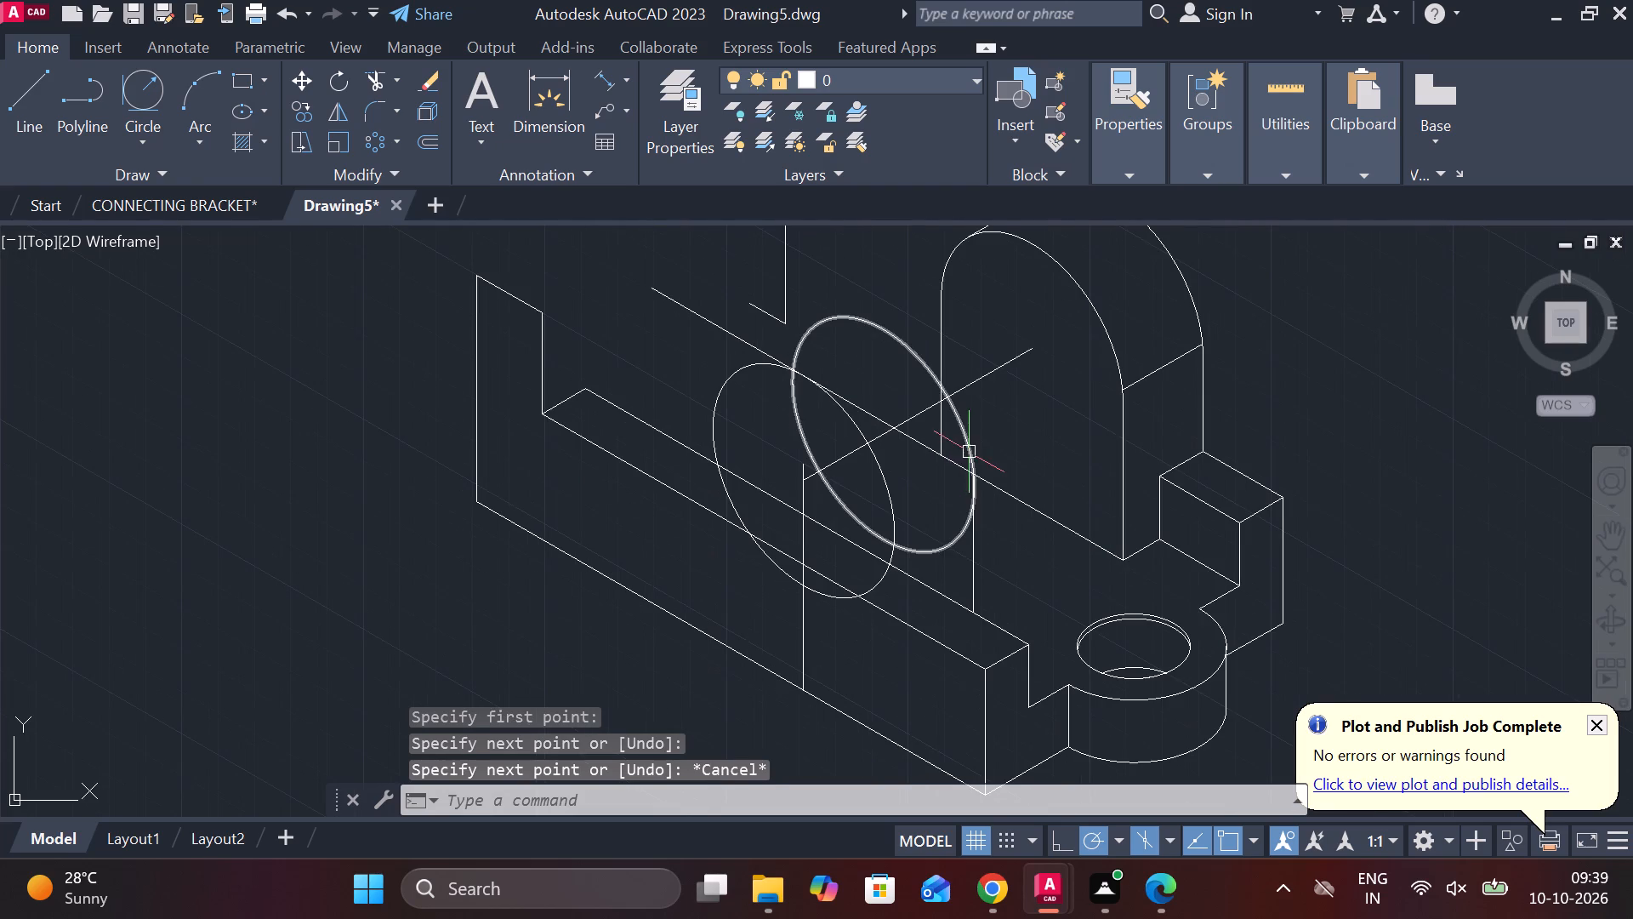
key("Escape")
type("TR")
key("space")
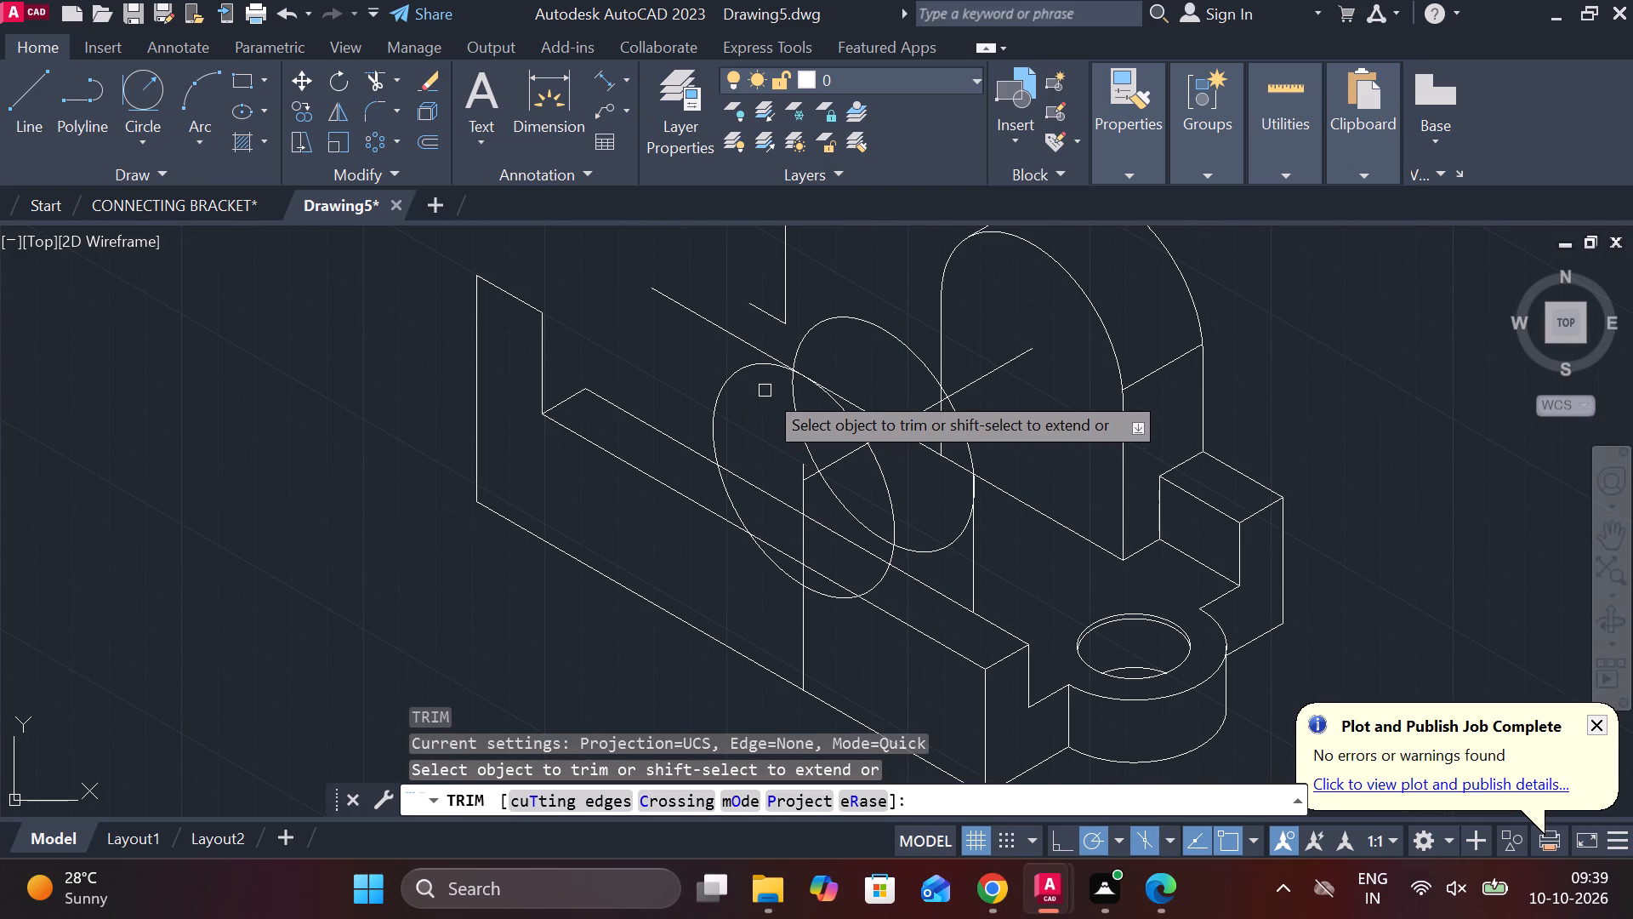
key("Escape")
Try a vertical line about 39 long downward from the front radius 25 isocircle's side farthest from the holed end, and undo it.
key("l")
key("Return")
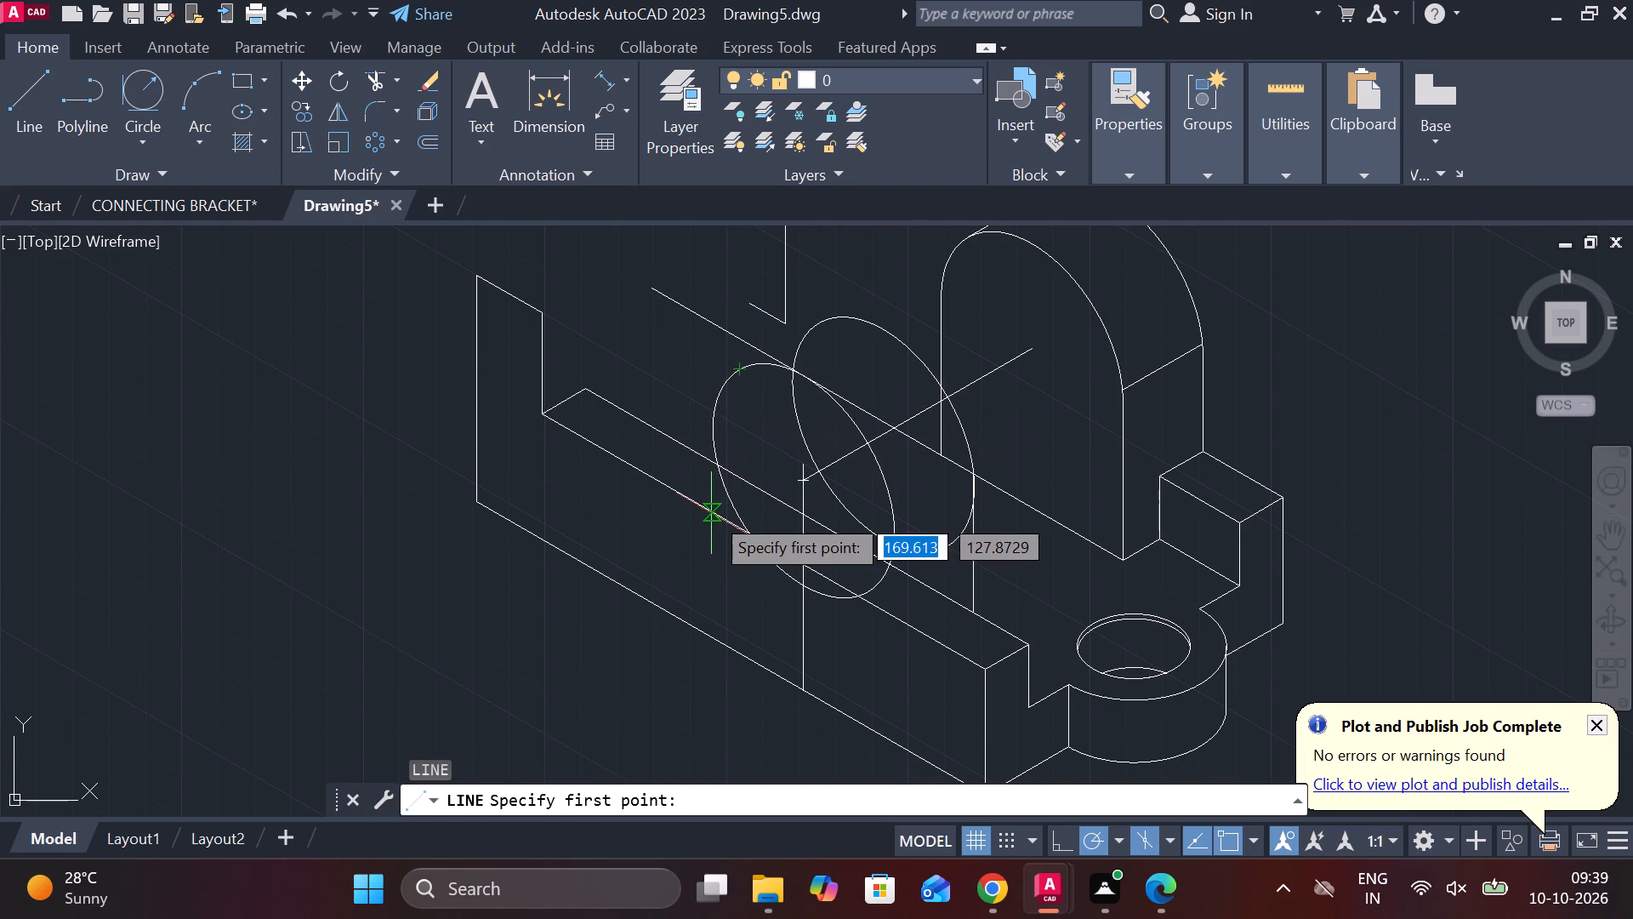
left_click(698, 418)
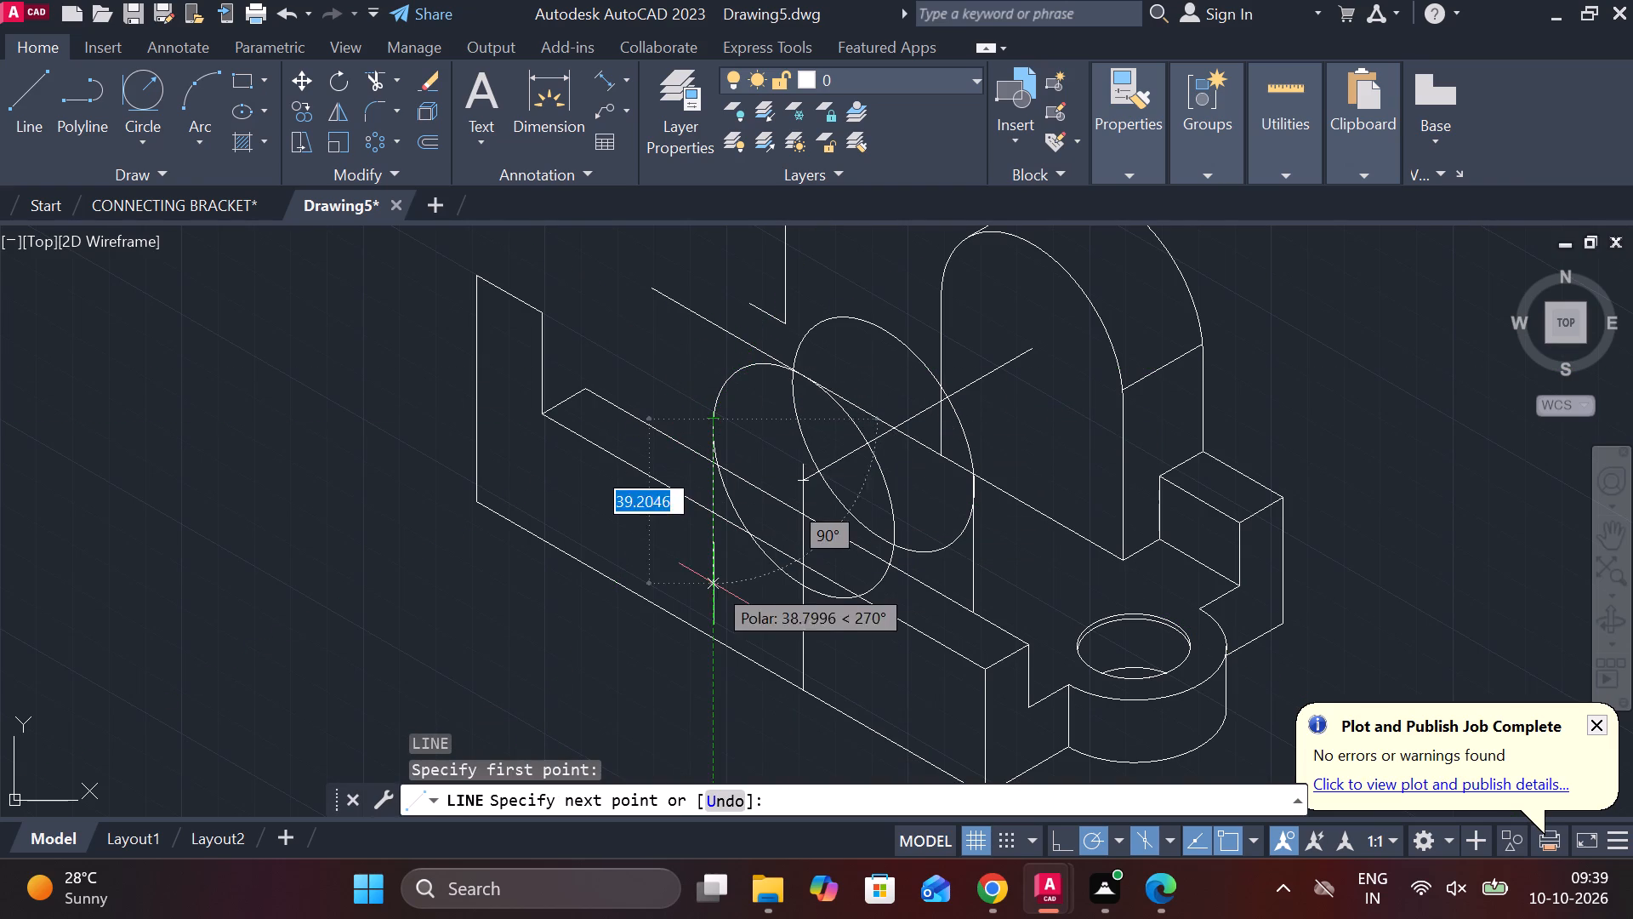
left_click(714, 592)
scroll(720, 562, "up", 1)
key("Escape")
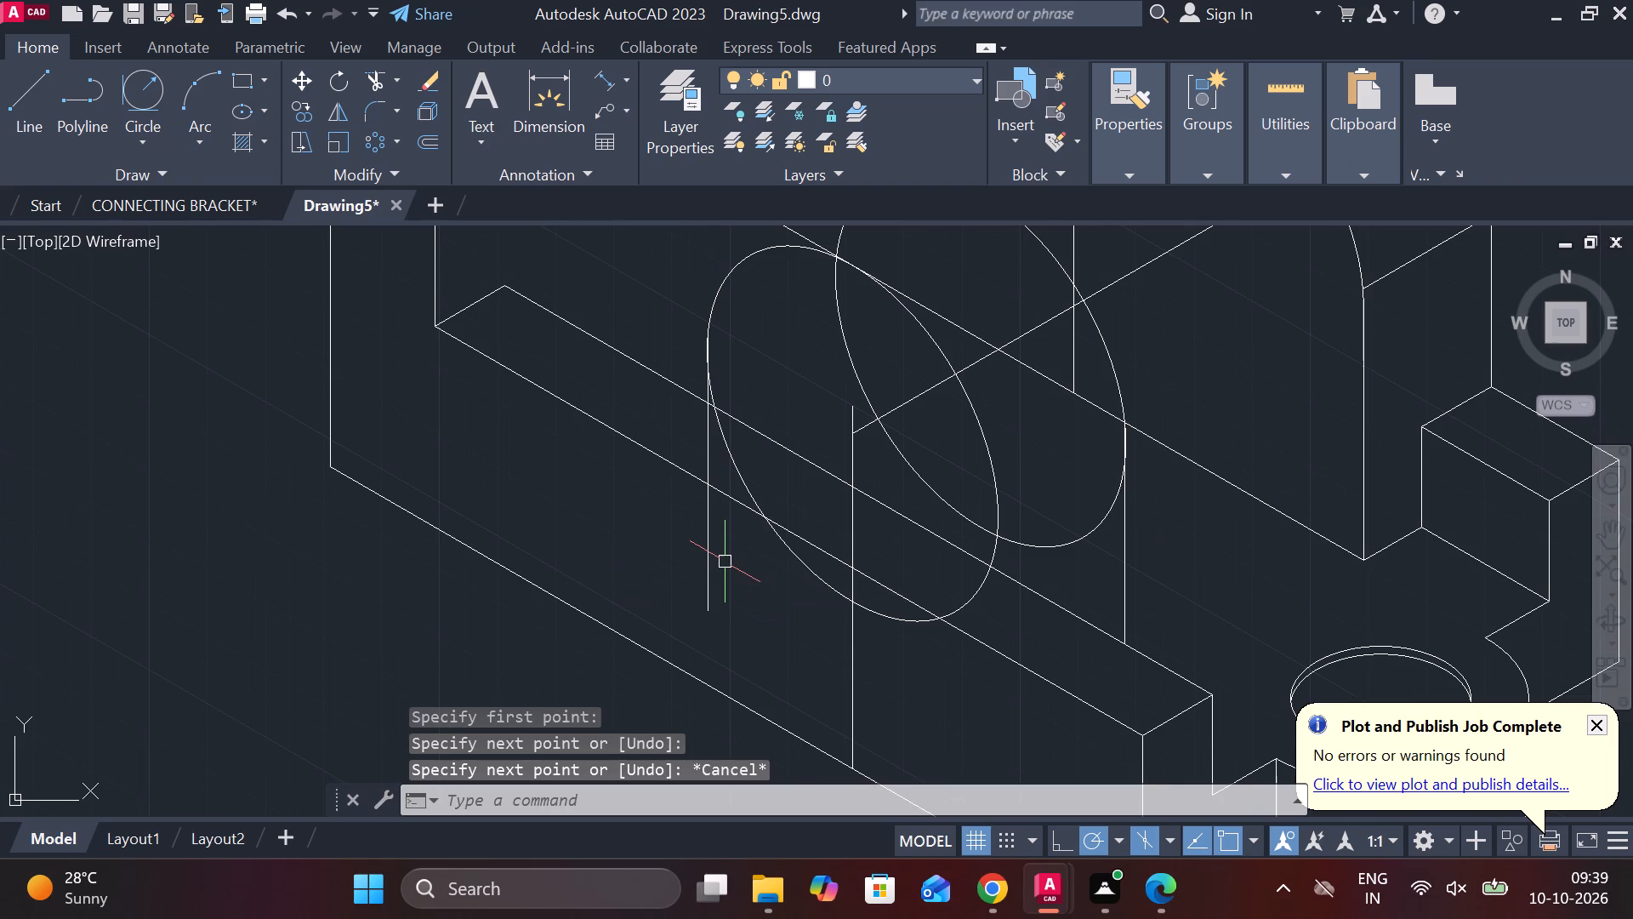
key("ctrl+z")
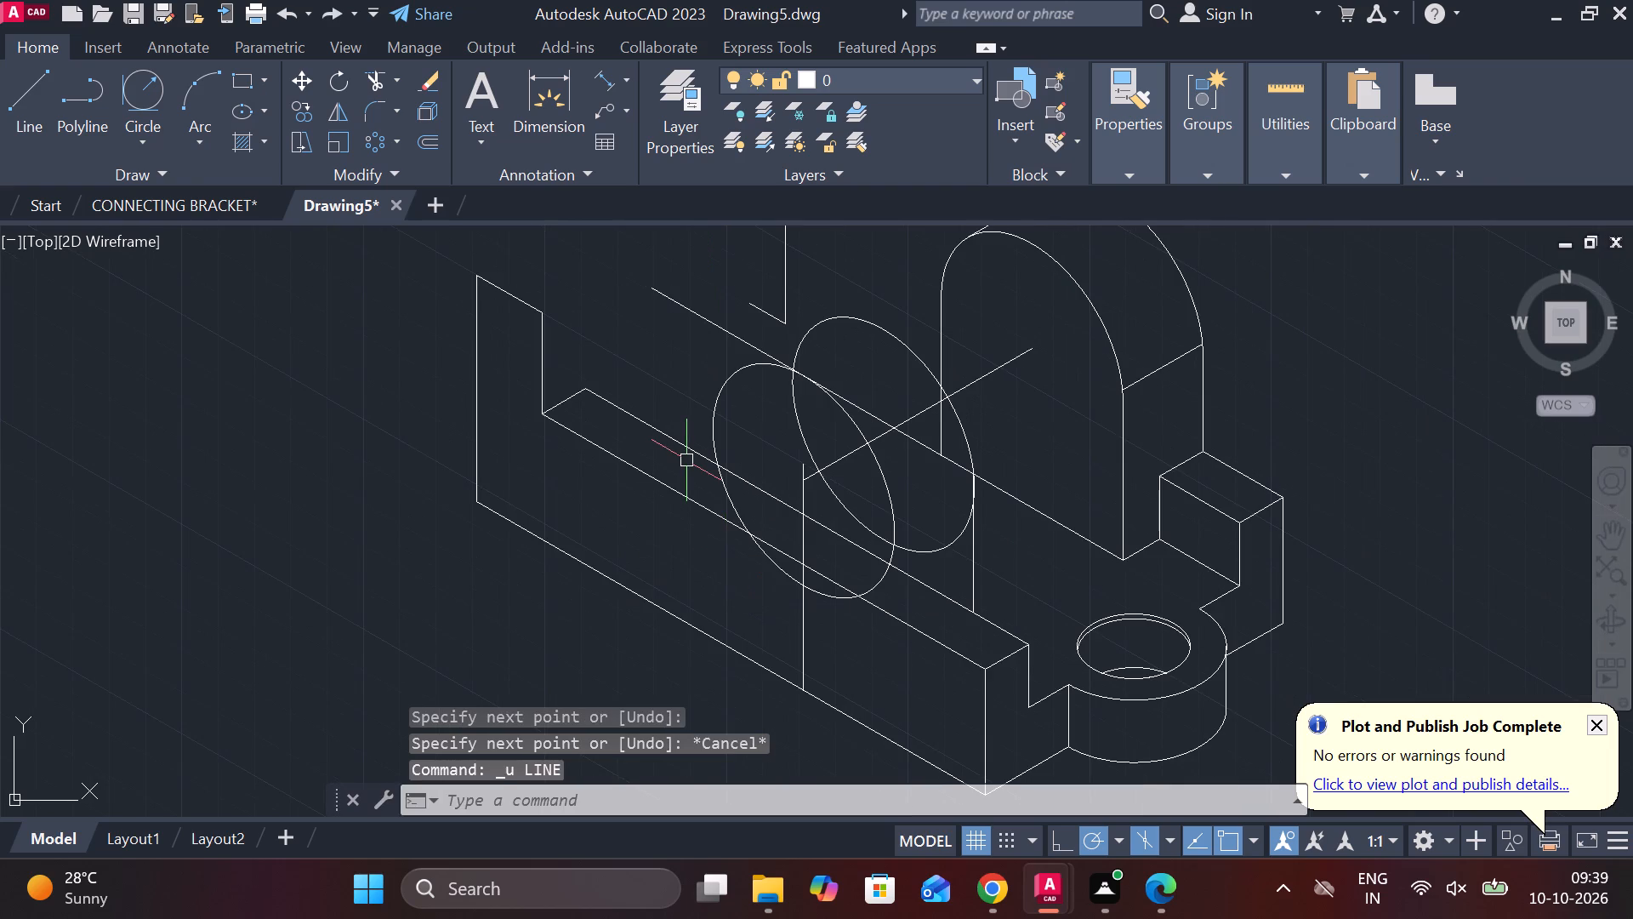
Draw a vertical line about 29 long downward from the front radius 25 isocircle's side farthest from the holed end.
key("l")
key("Return")
scroll(673, 418, "up", 3)
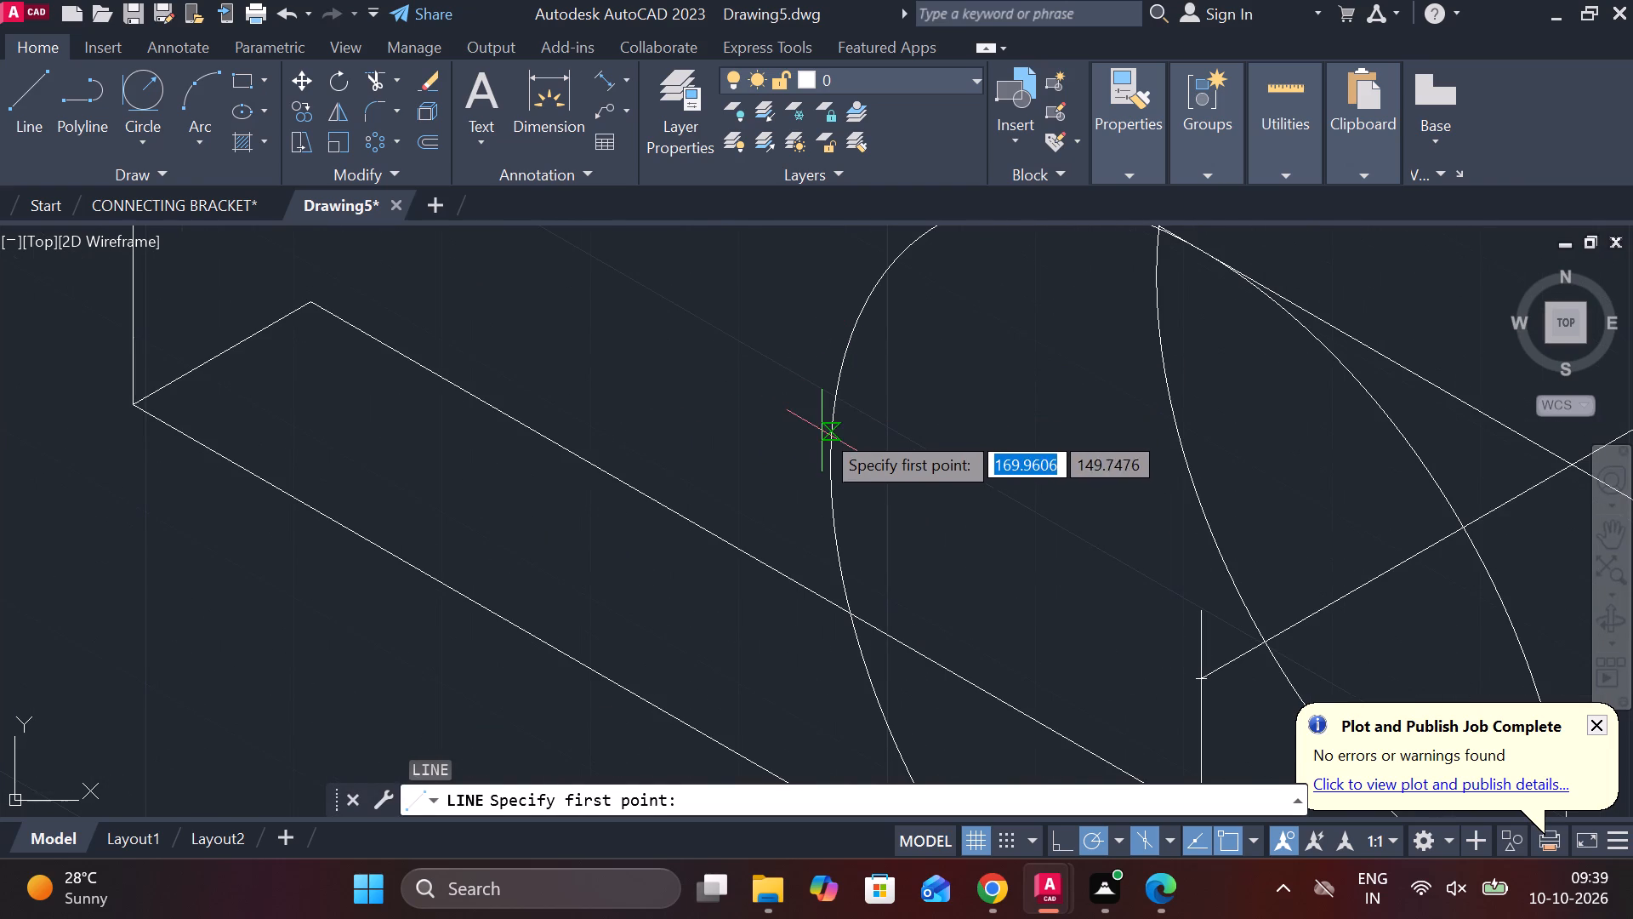
left_click(822, 460)
middle_click_drag(737, 680, 899, 407)
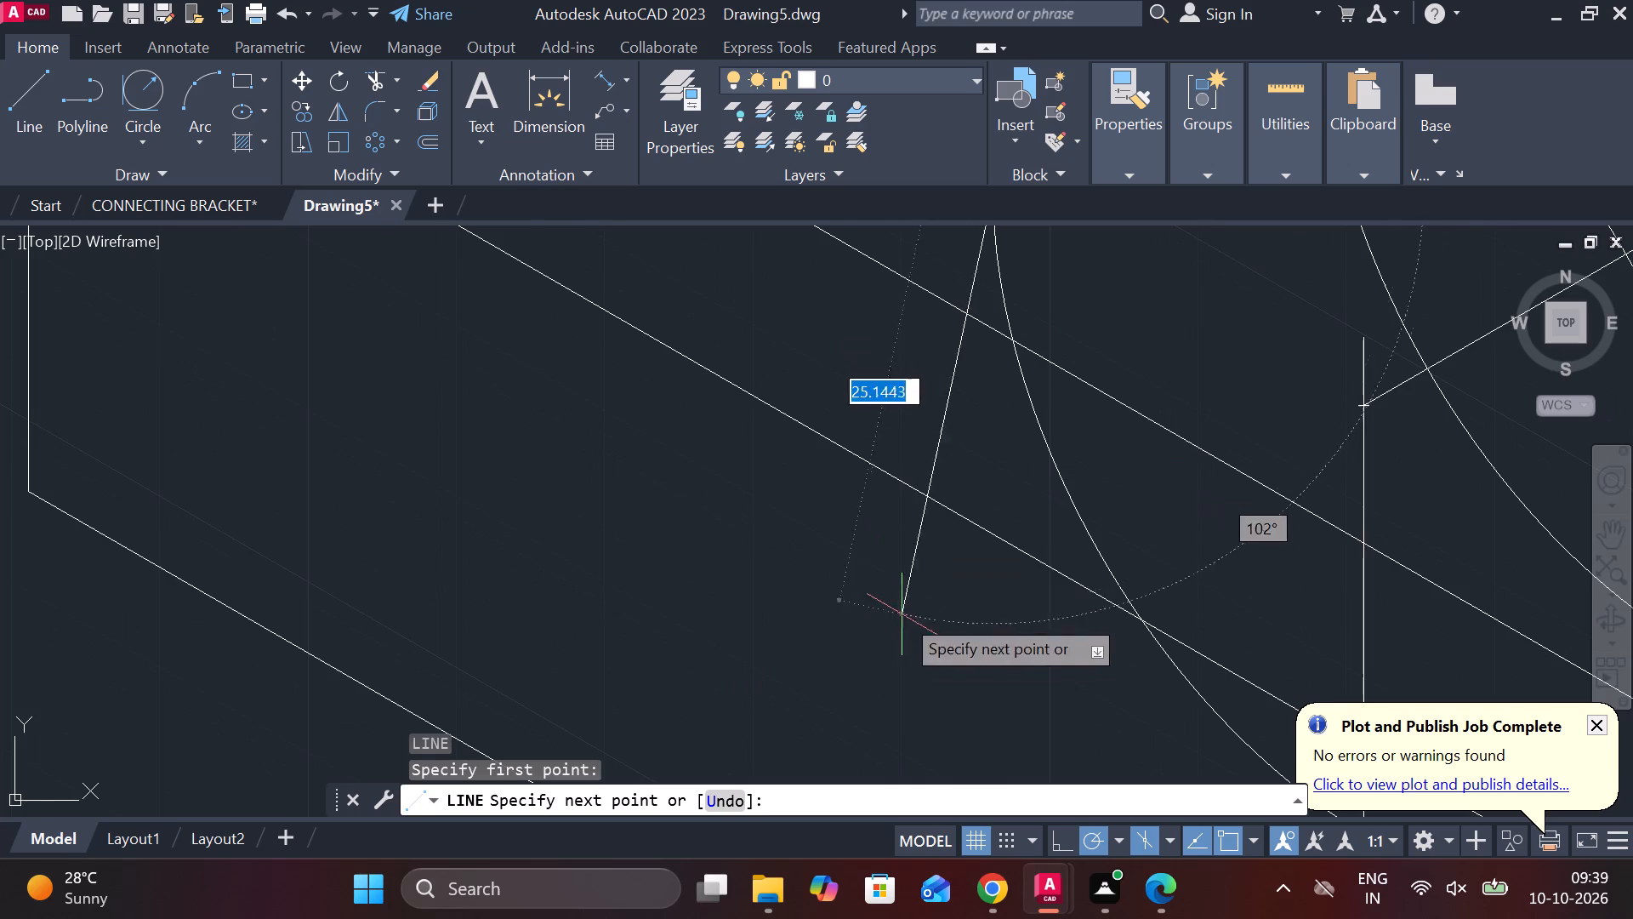
scroll(949, 702, "down", 1)
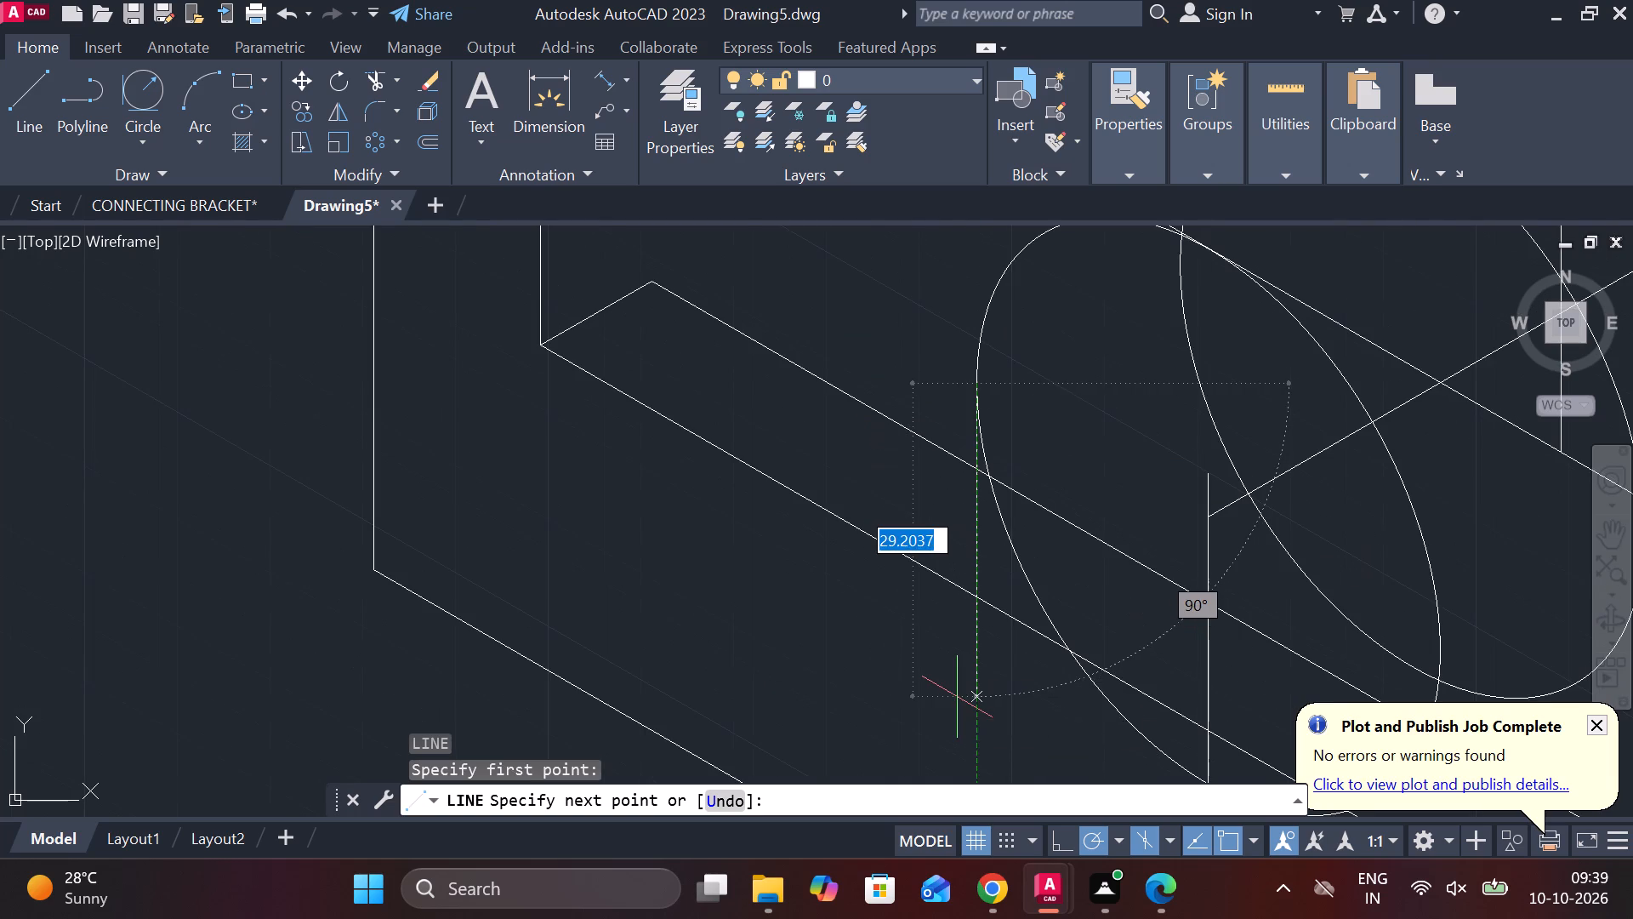
left_click(959, 697)
key("Escape")
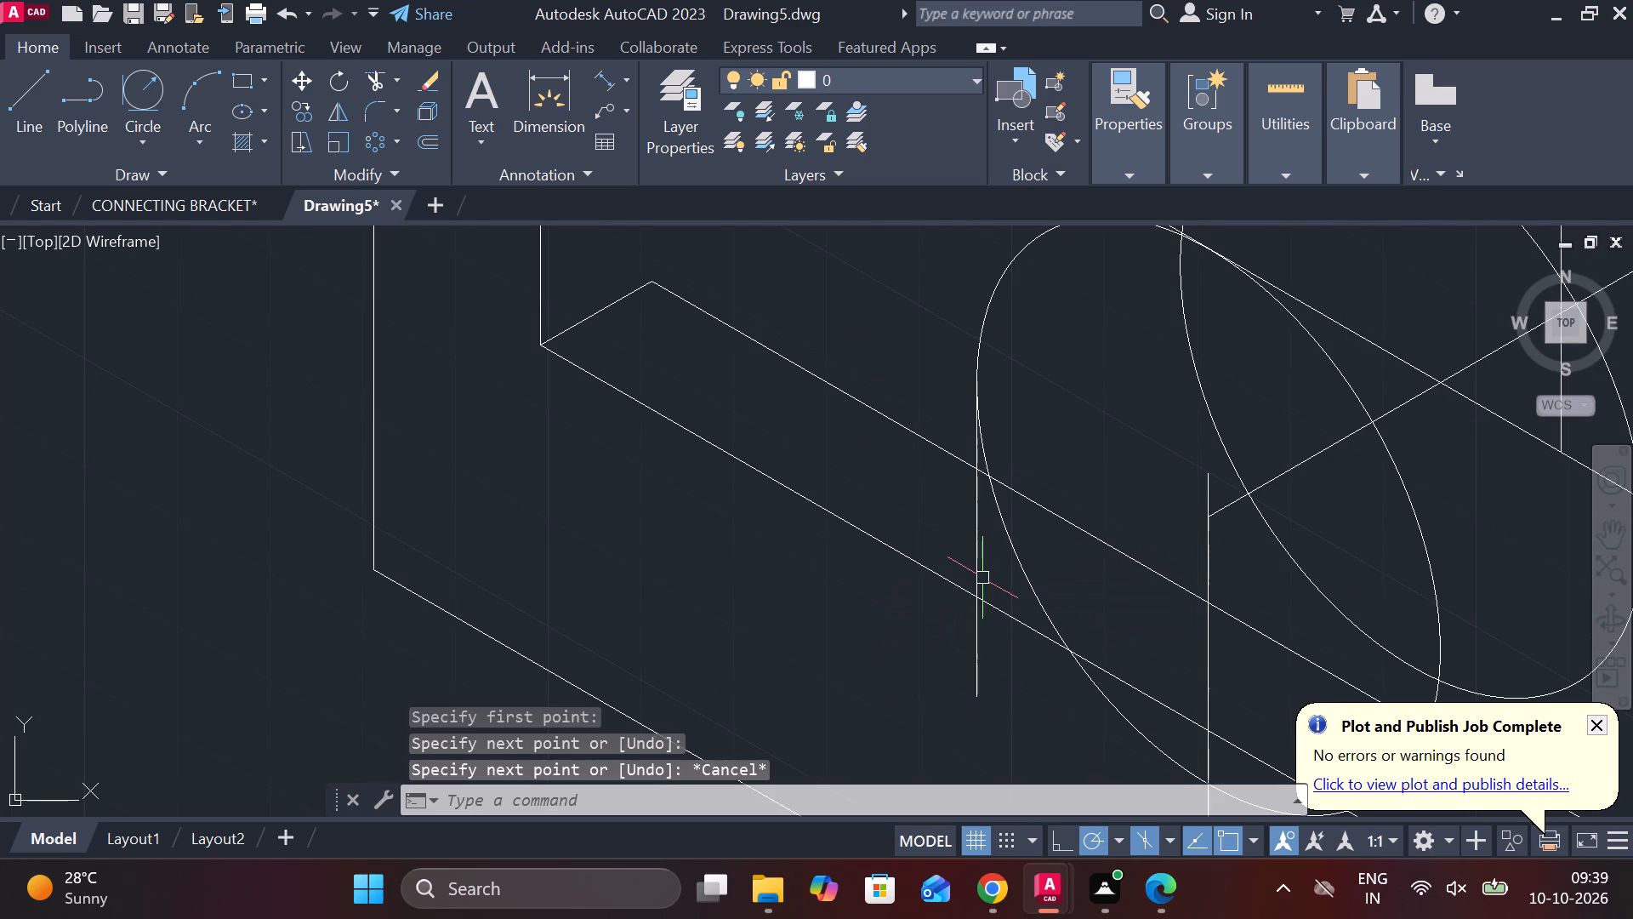
Trim the new vertical below the front wall's outer top edge, plus the adjoining wall edges and isocircle portions just inside the upright.
type("TR")
key("space")
left_click(980, 645)
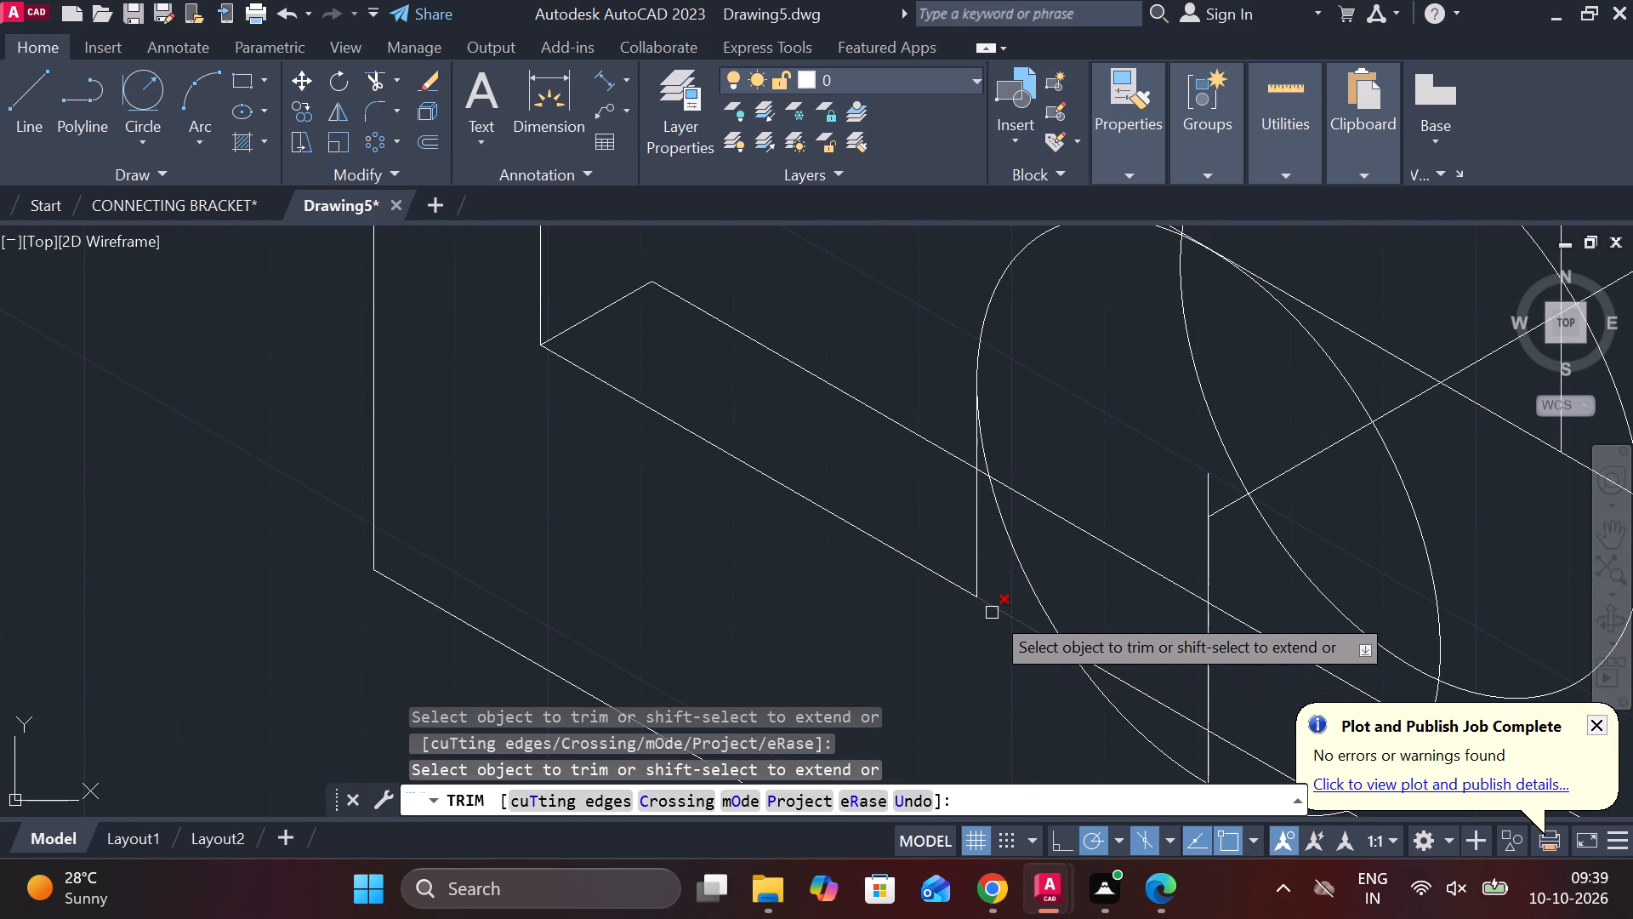
left_click(992, 613)
left_click(993, 480)
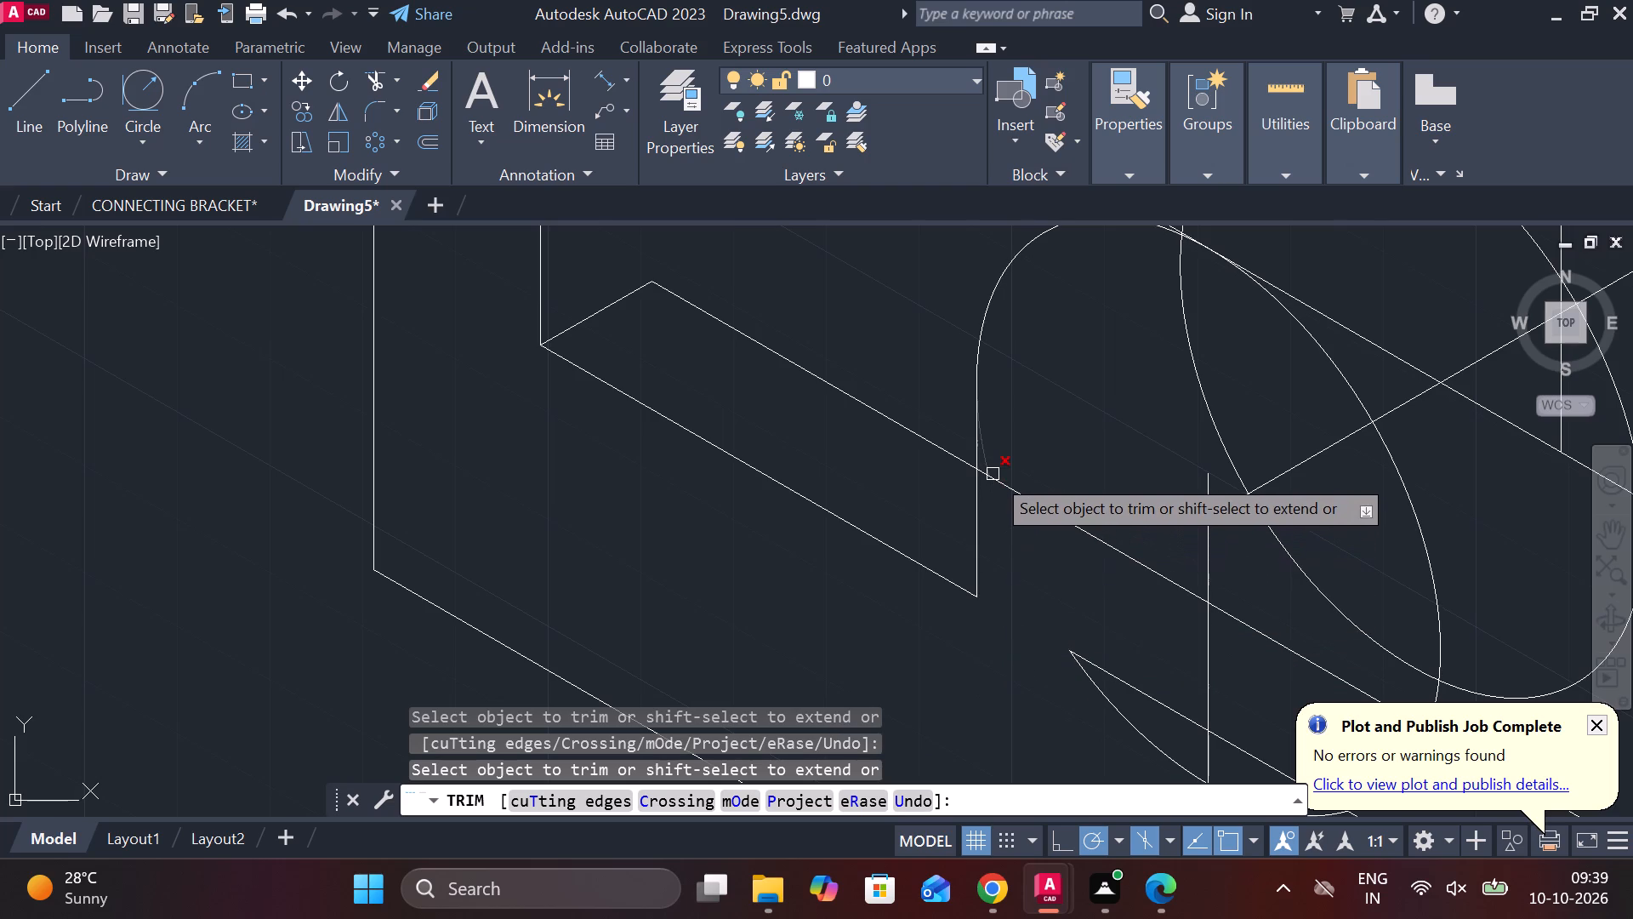
left_click(993, 474)
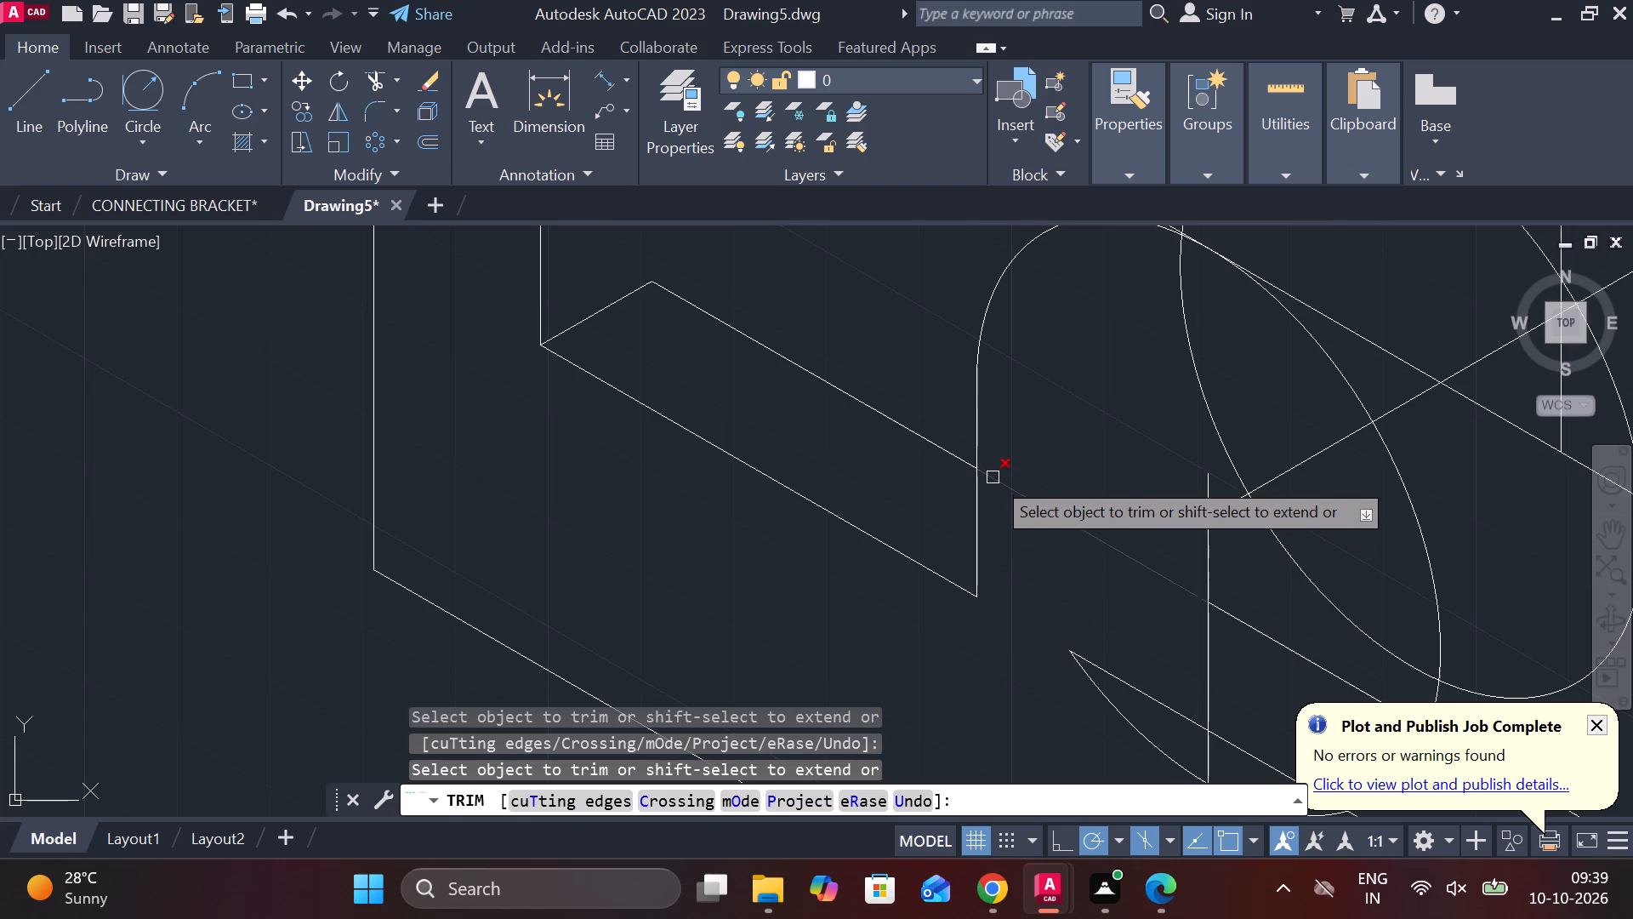
left_click(993, 477)
Trim the front isocircle's remaining lower arc and the front wall's outer top edge up to the arc's holed-end side.
scroll(1002, 509, "down", 2)
middle_click_drag(1002, 509, 848, 471)
left_click_drag(885, 561, 908, 519)
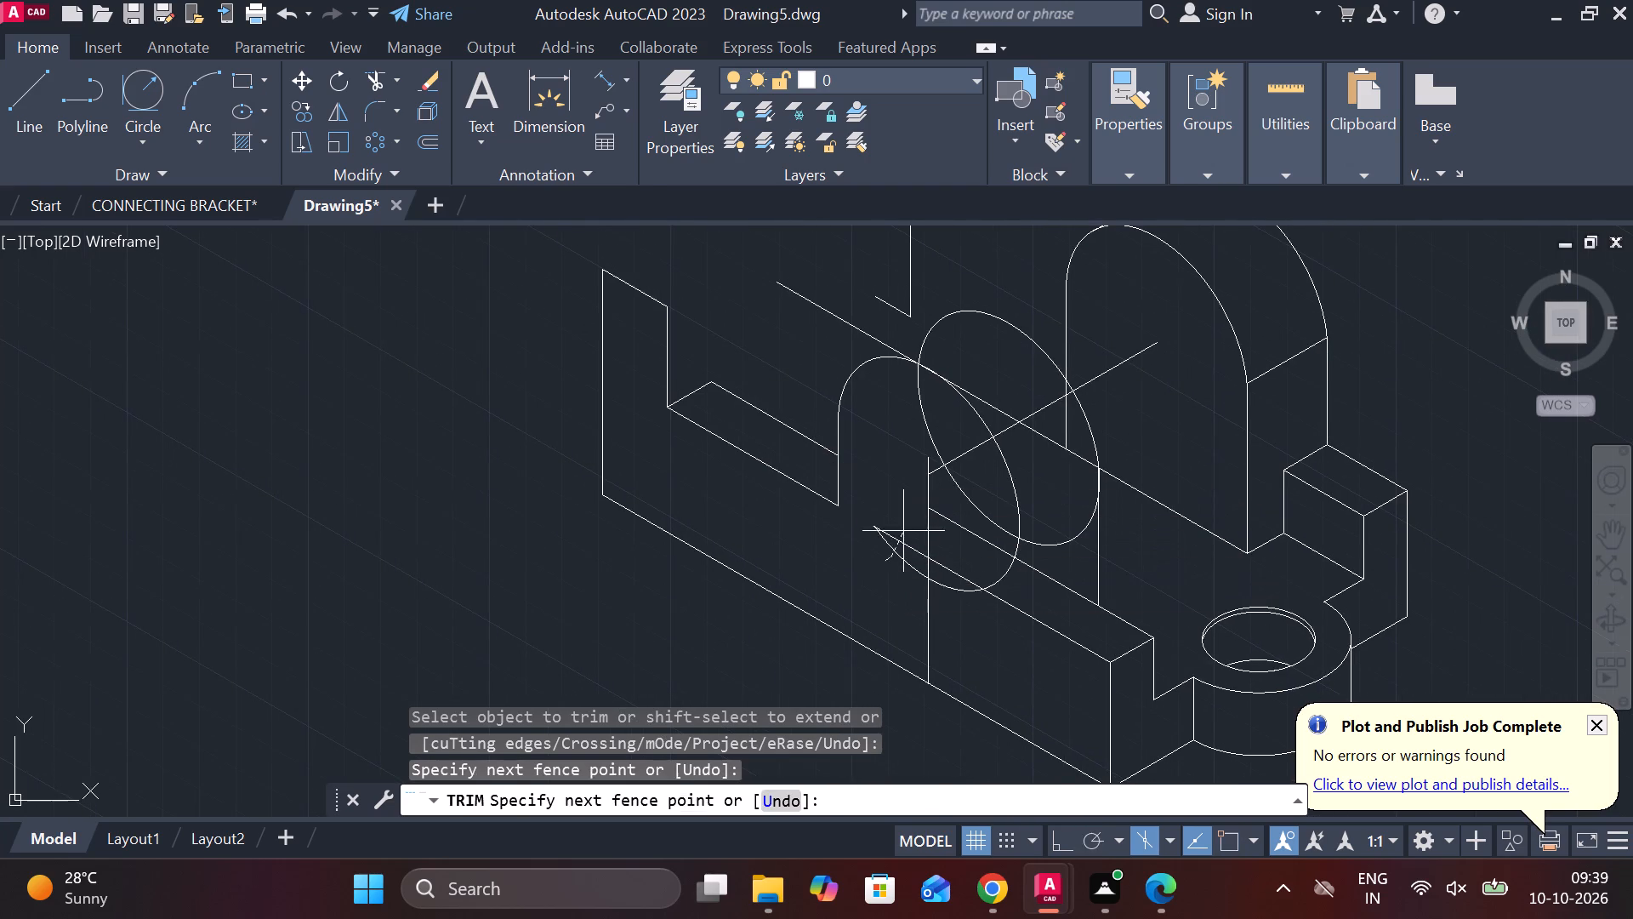
left_click_drag(908, 519, 918, 498)
left_click(945, 593)
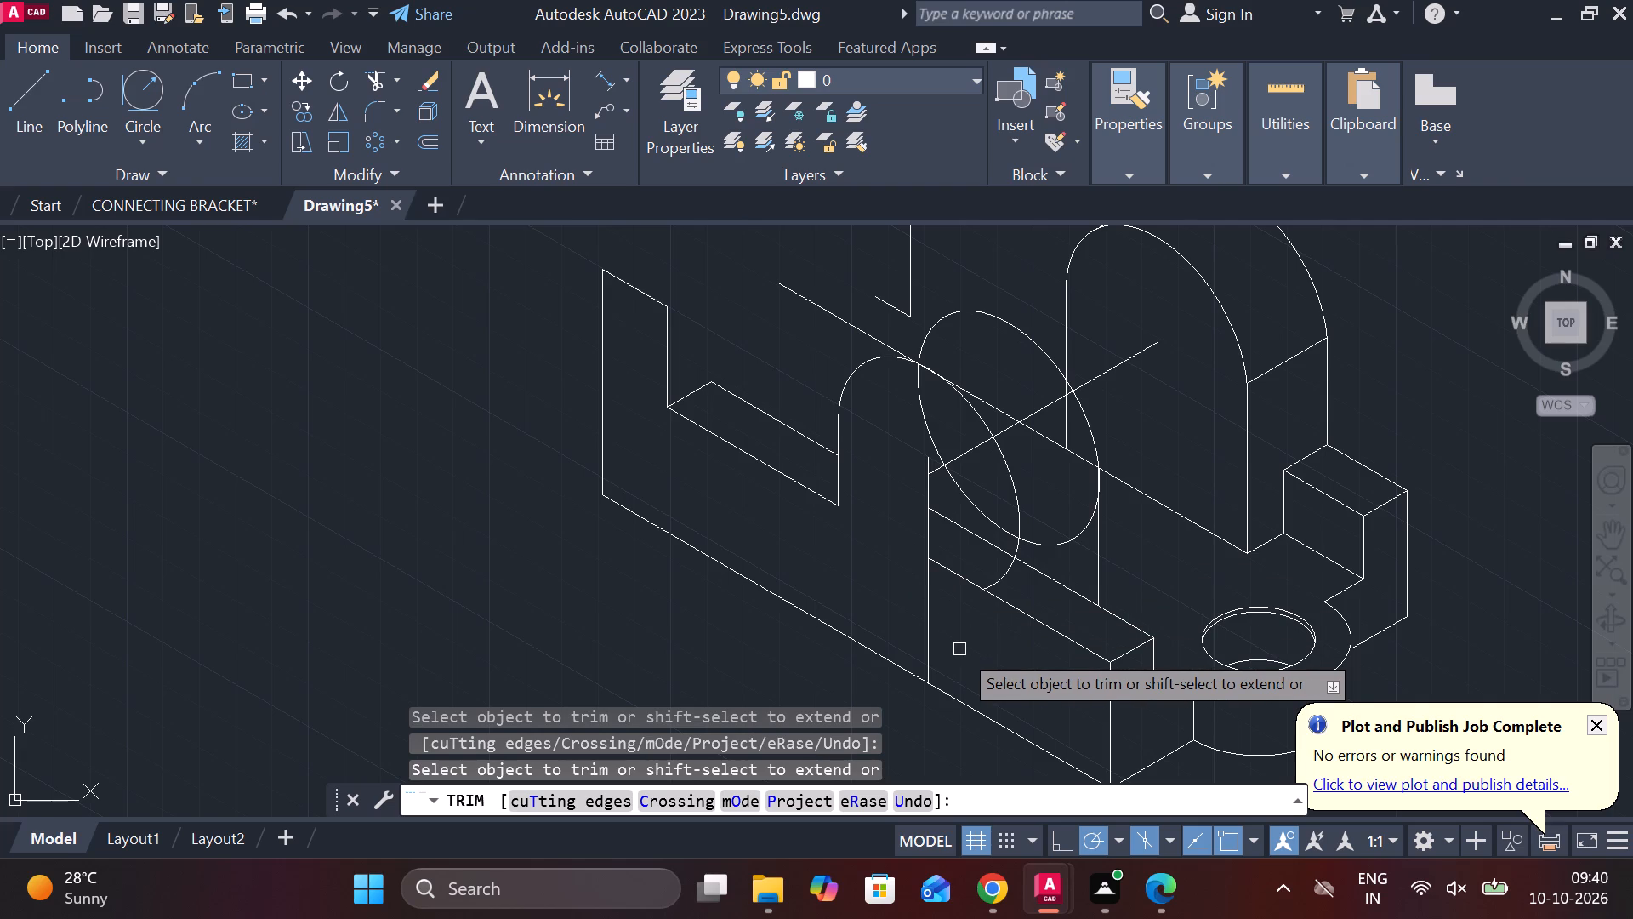
middle_click(959, 649)
left_click(954, 574)
middle_click_drag(947, 642, 883, 631)
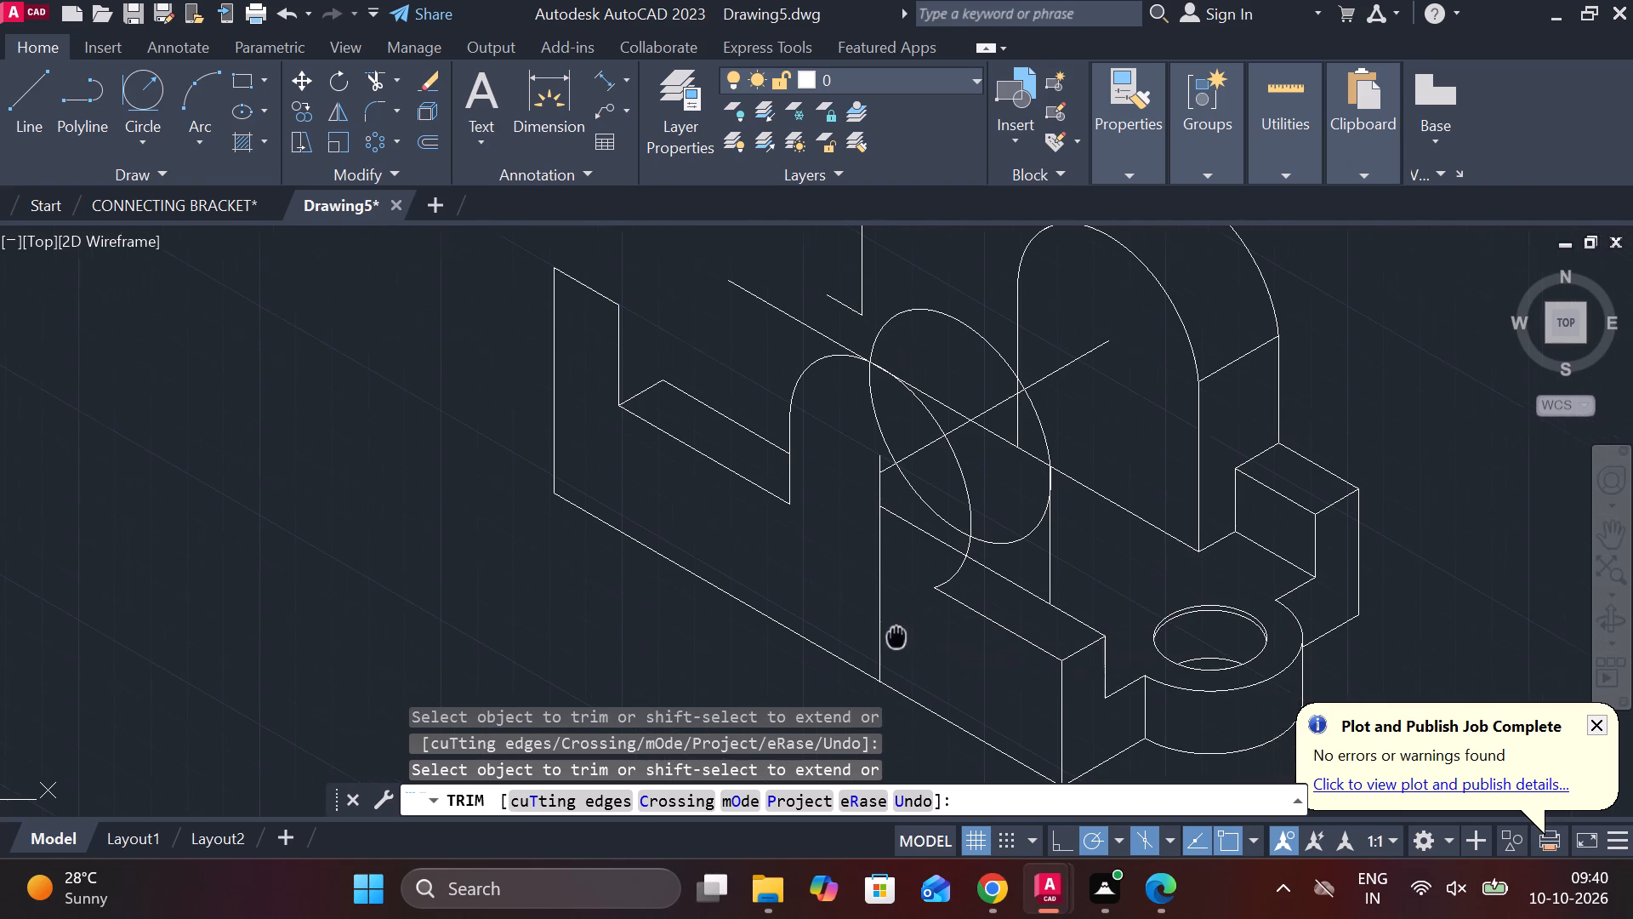
middle_click_drag(883, 631, 881, 629)
key("Escape")
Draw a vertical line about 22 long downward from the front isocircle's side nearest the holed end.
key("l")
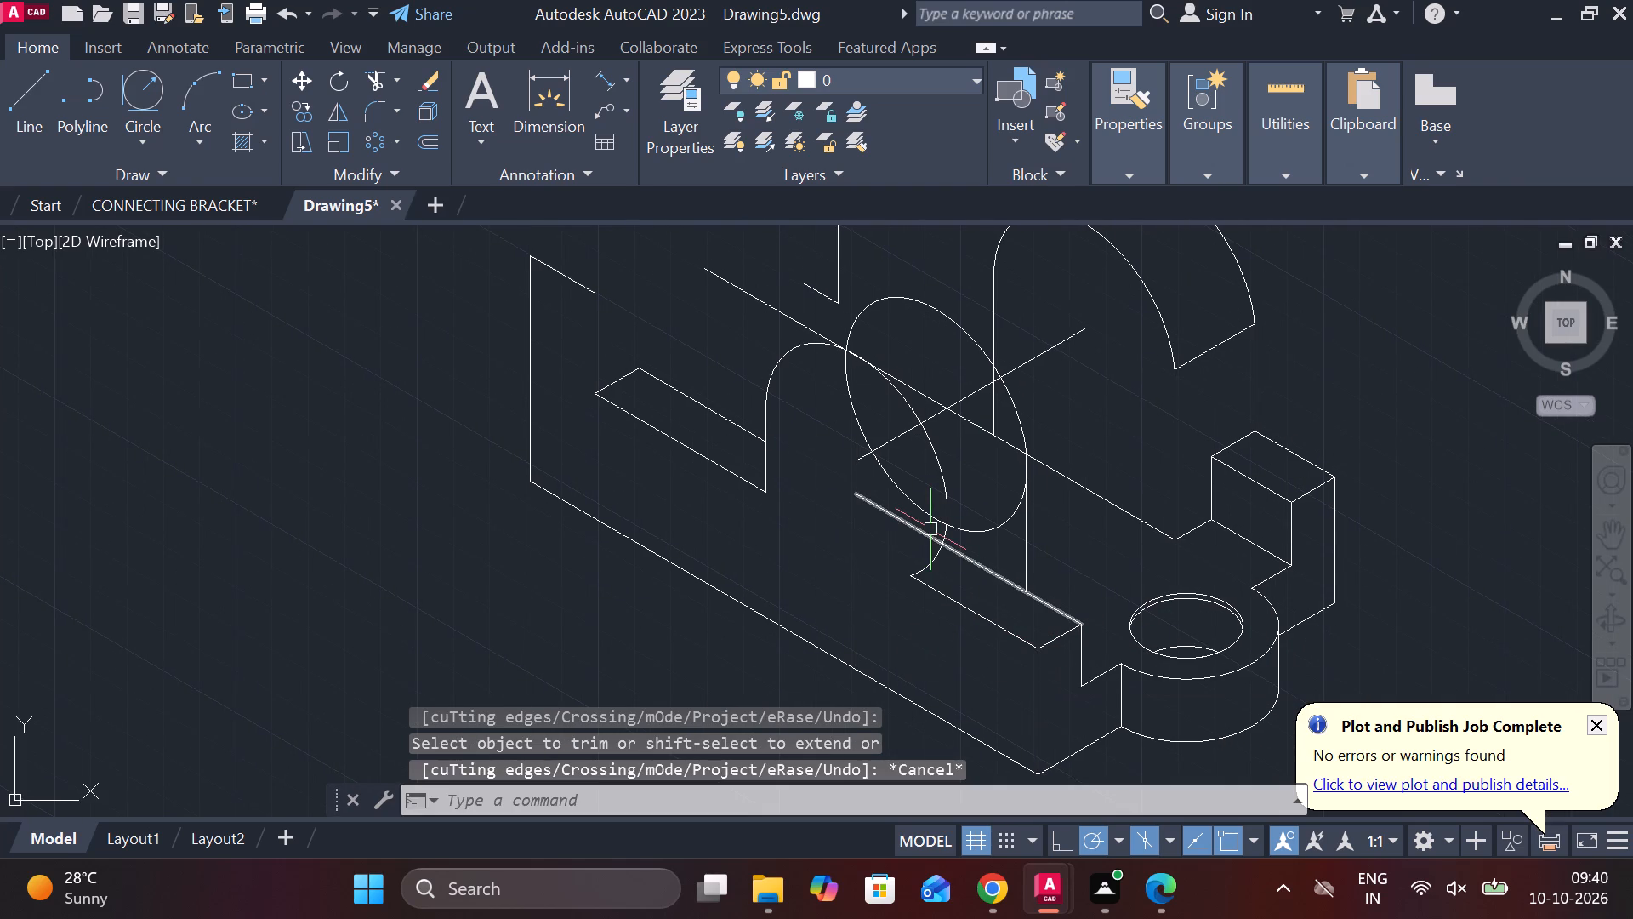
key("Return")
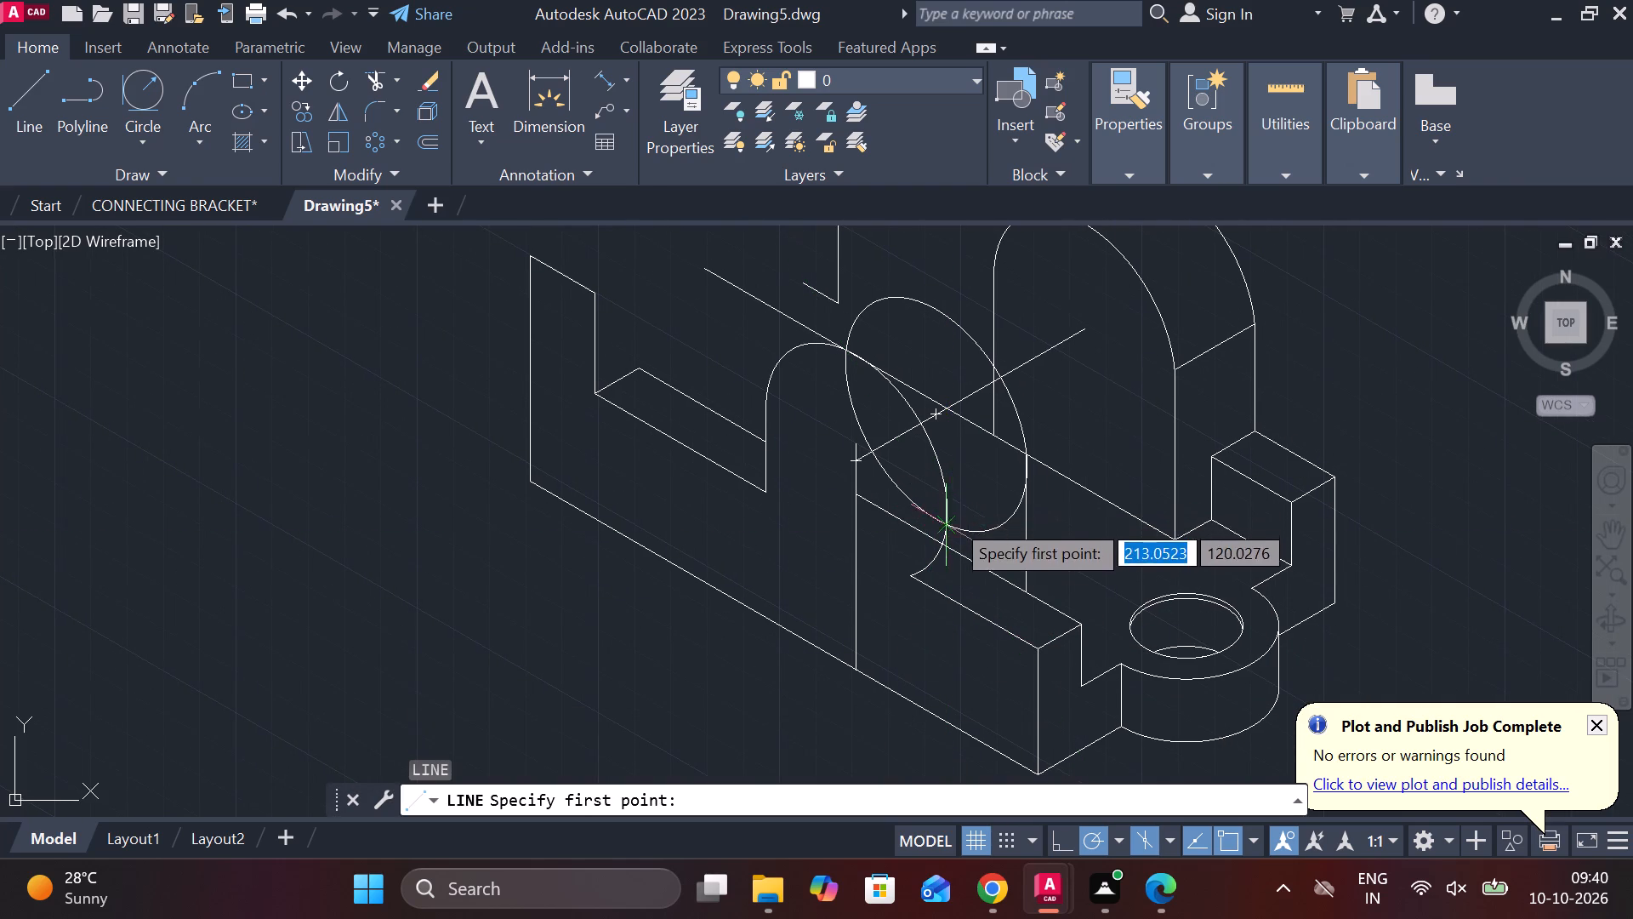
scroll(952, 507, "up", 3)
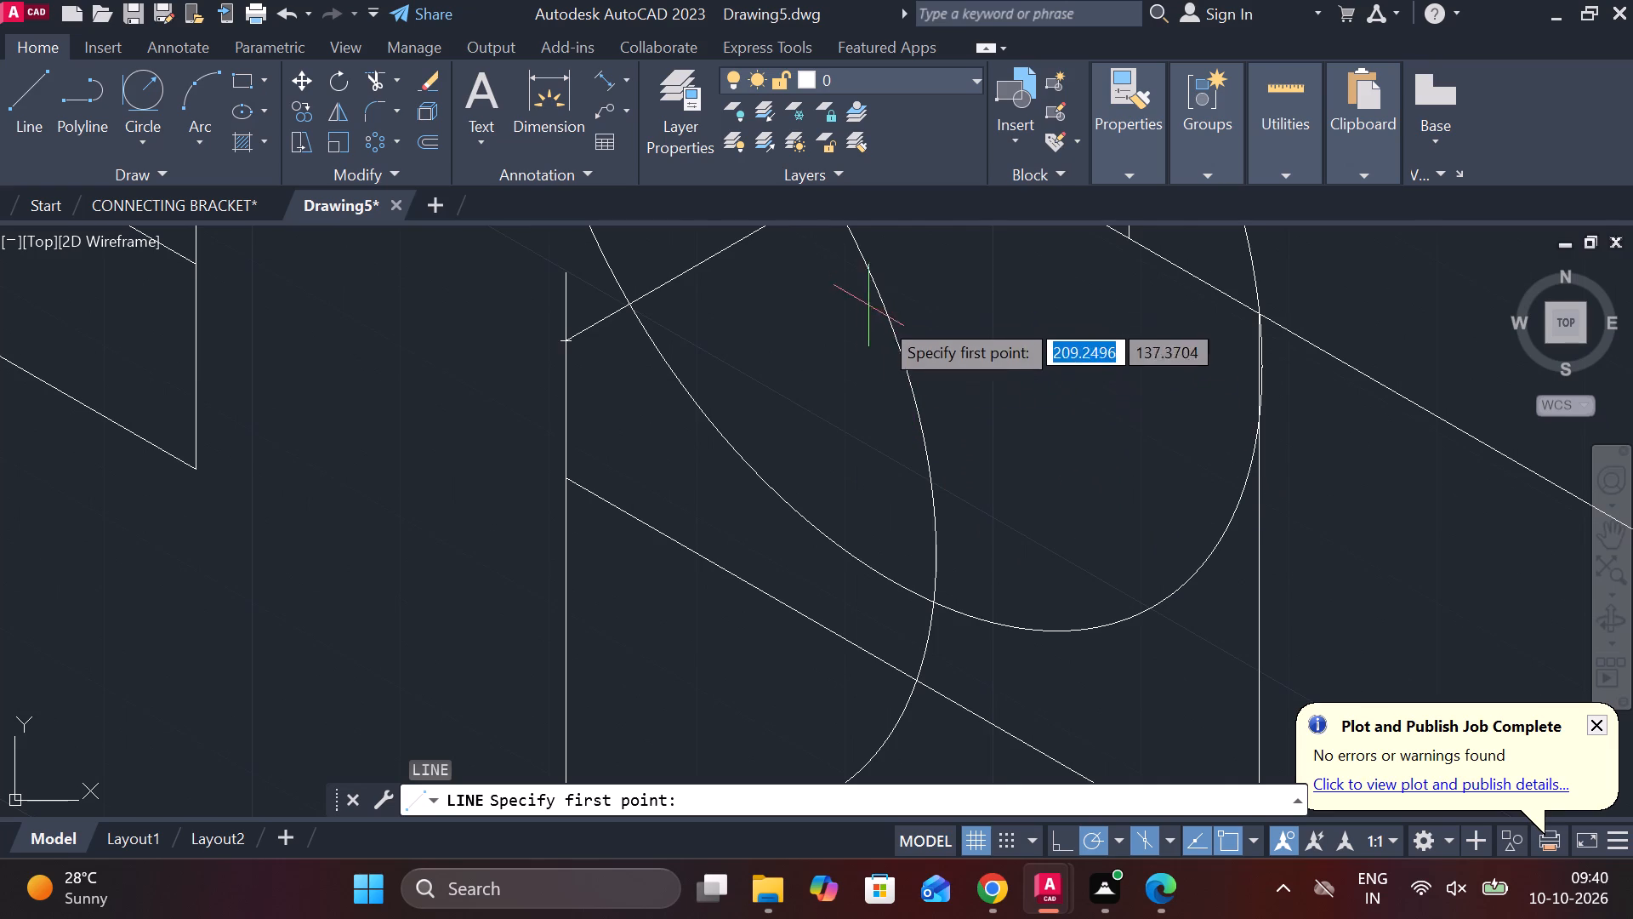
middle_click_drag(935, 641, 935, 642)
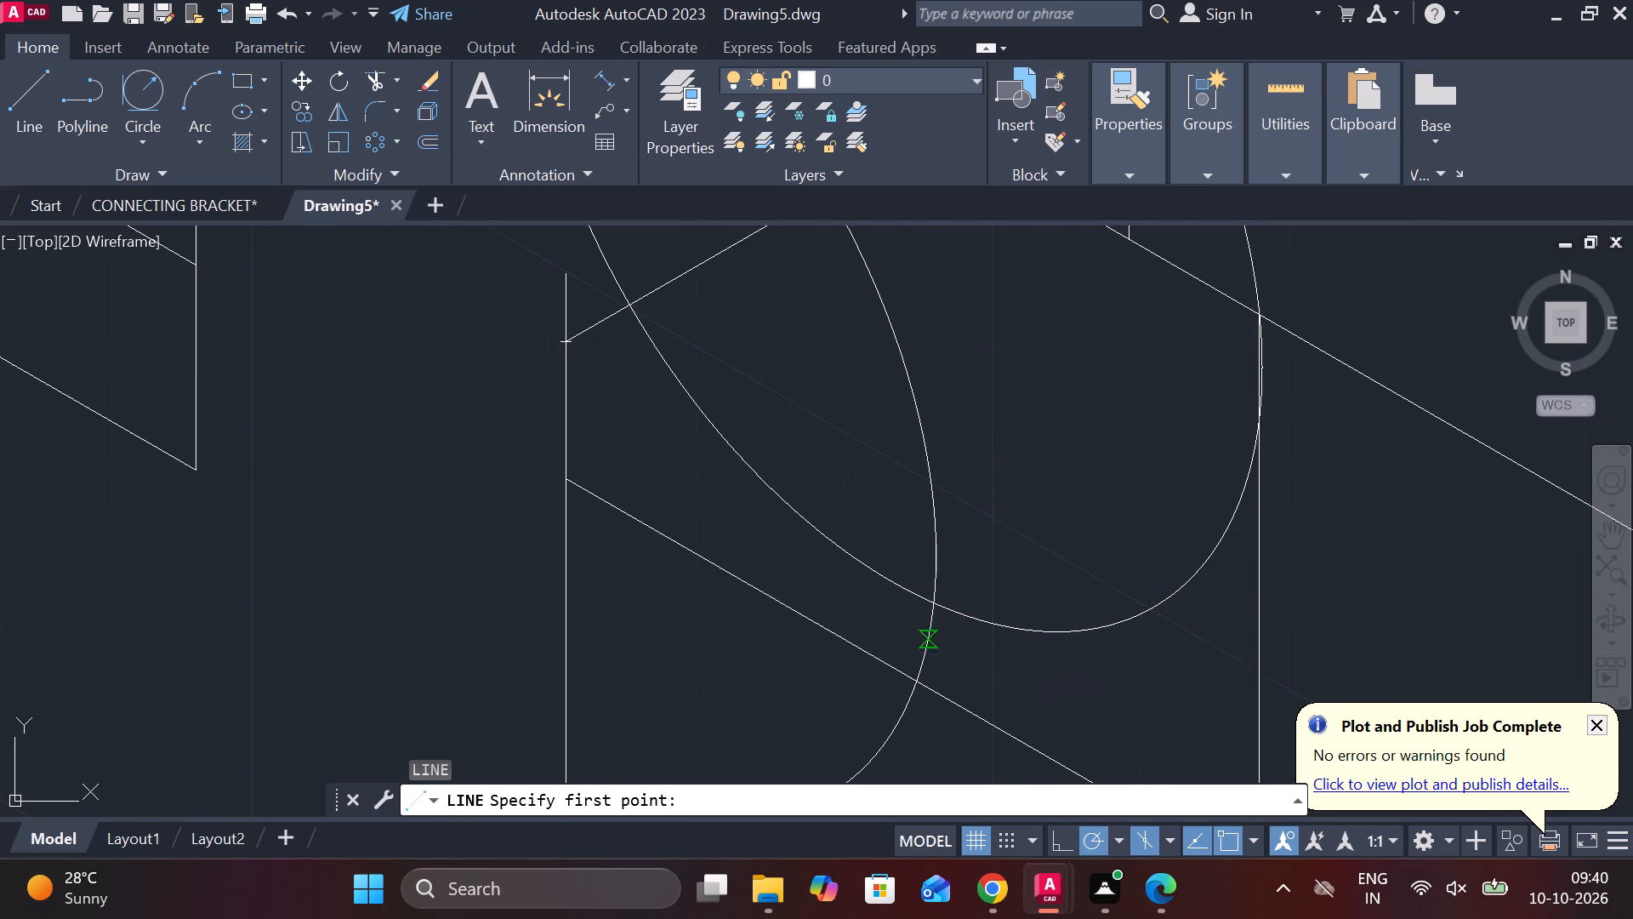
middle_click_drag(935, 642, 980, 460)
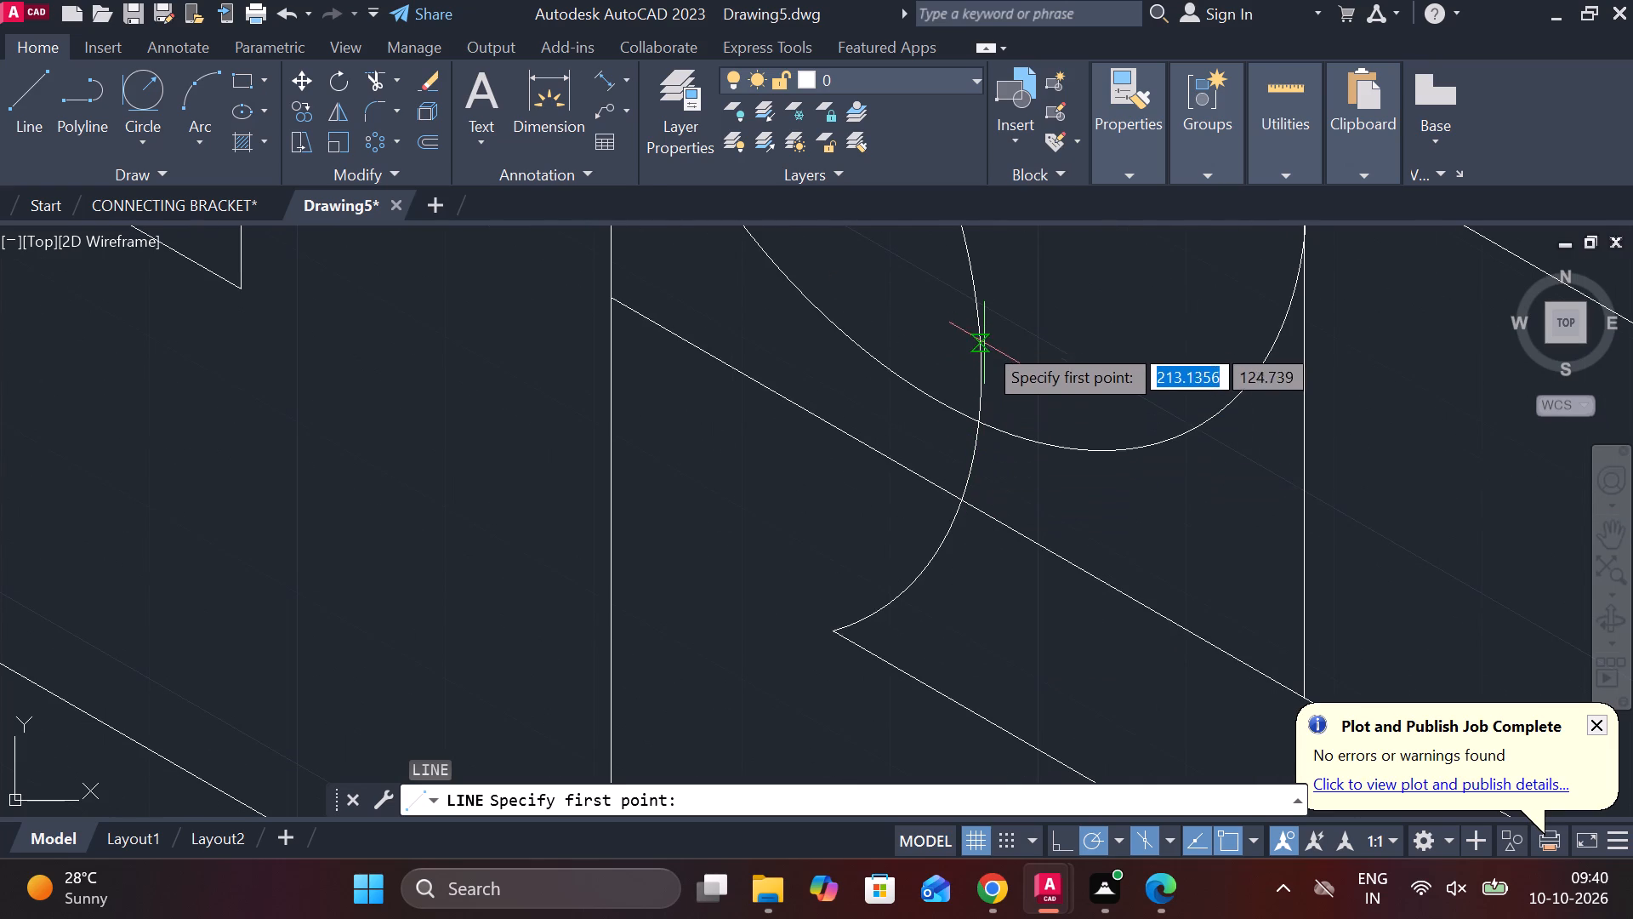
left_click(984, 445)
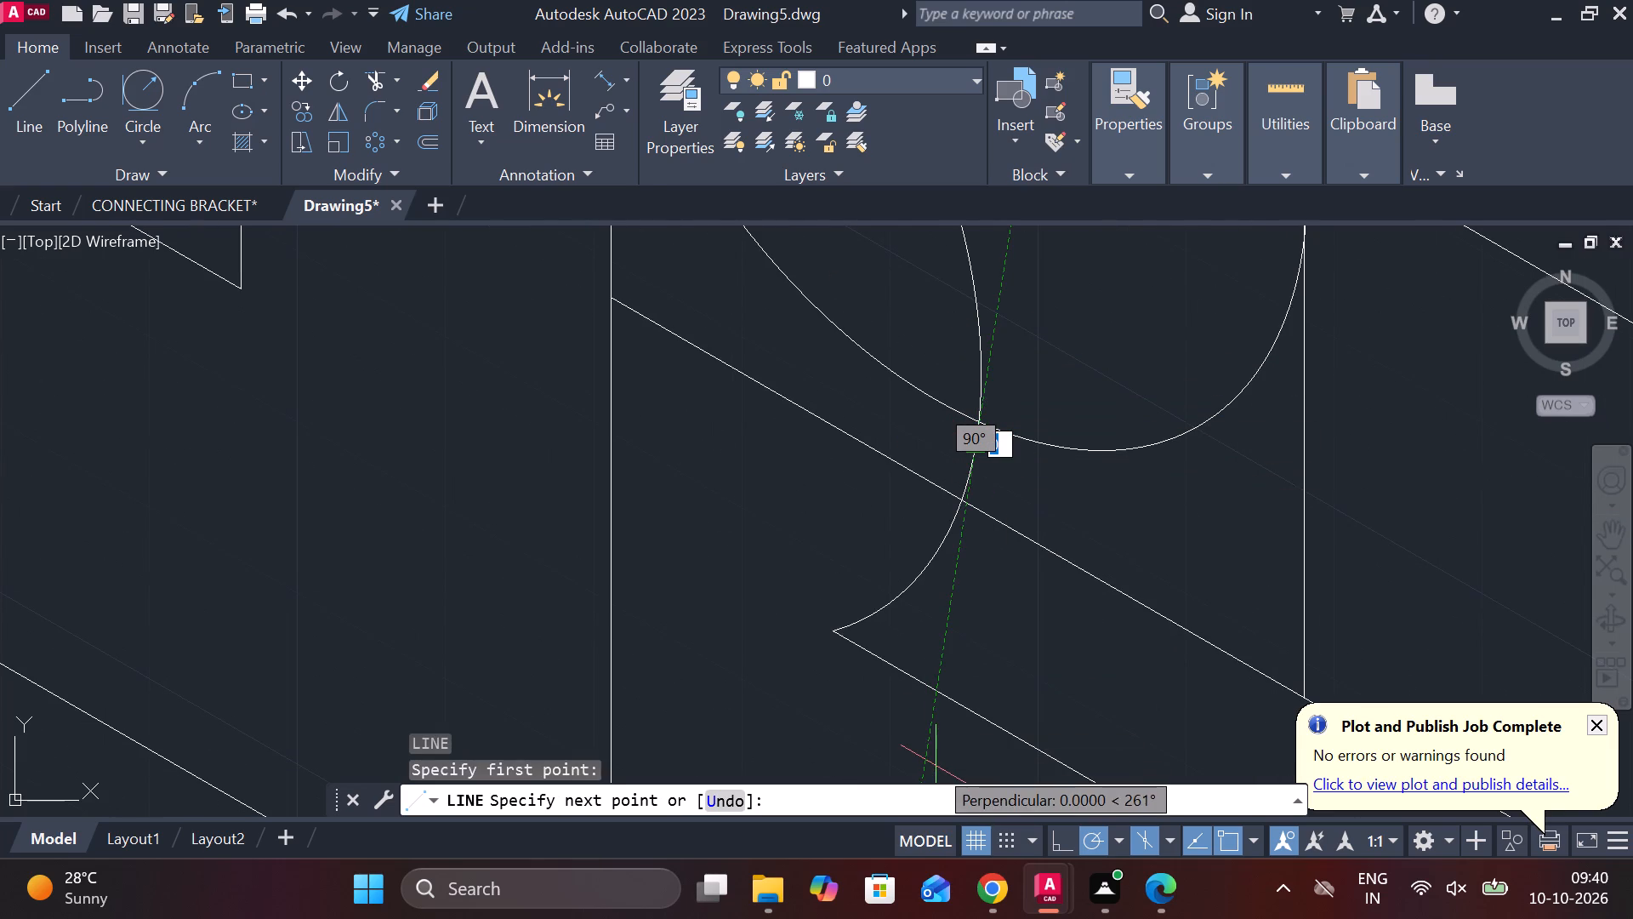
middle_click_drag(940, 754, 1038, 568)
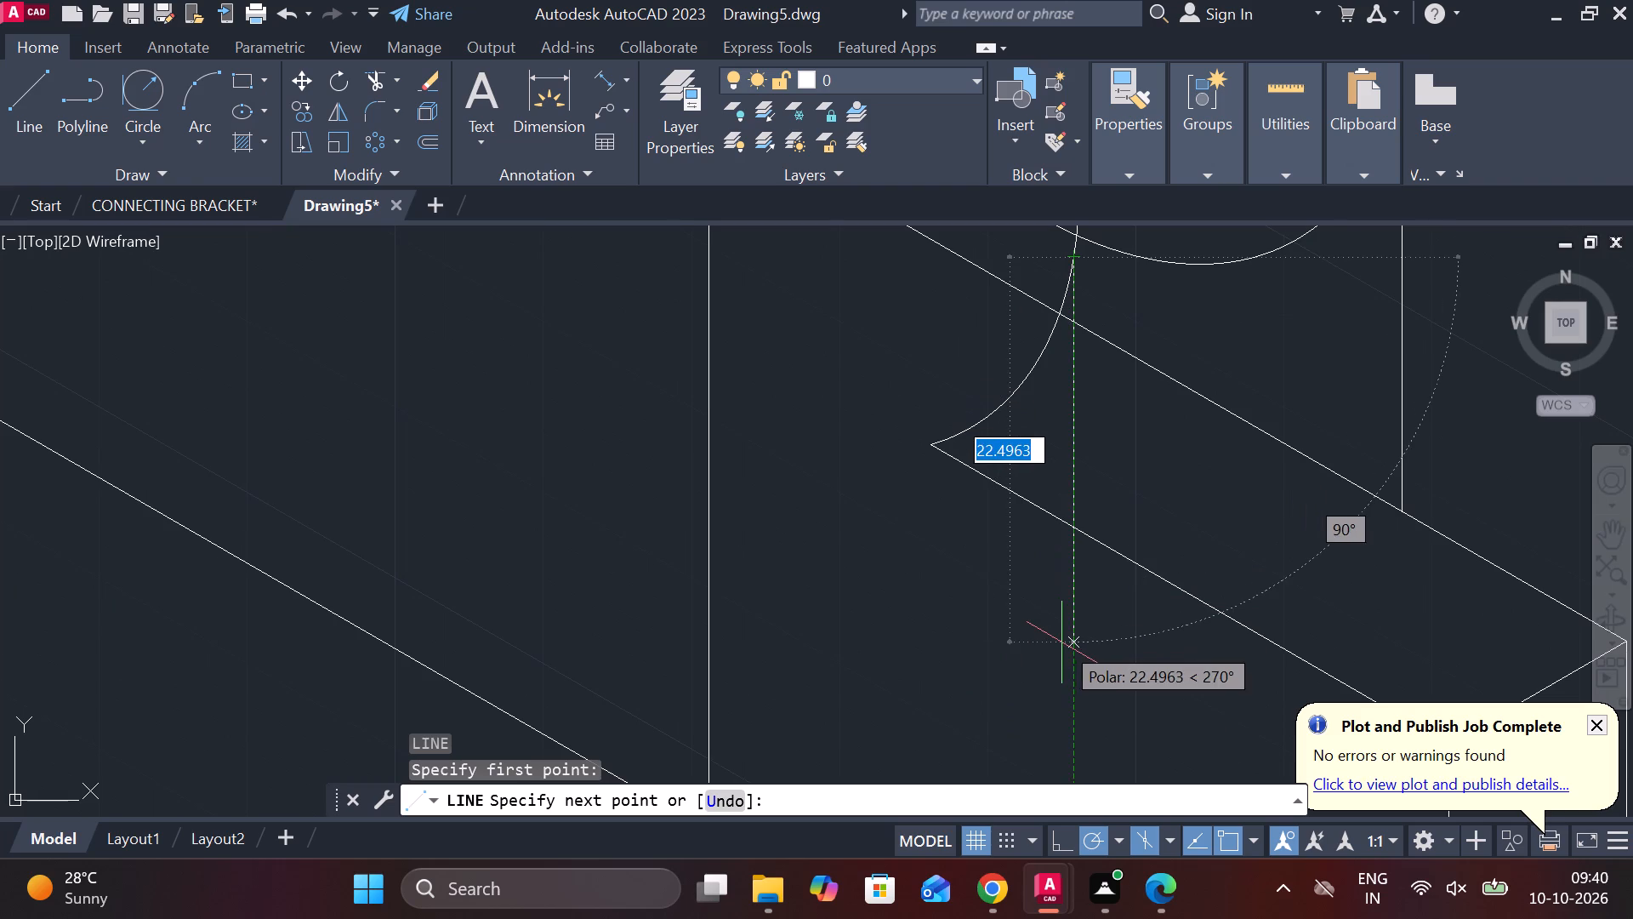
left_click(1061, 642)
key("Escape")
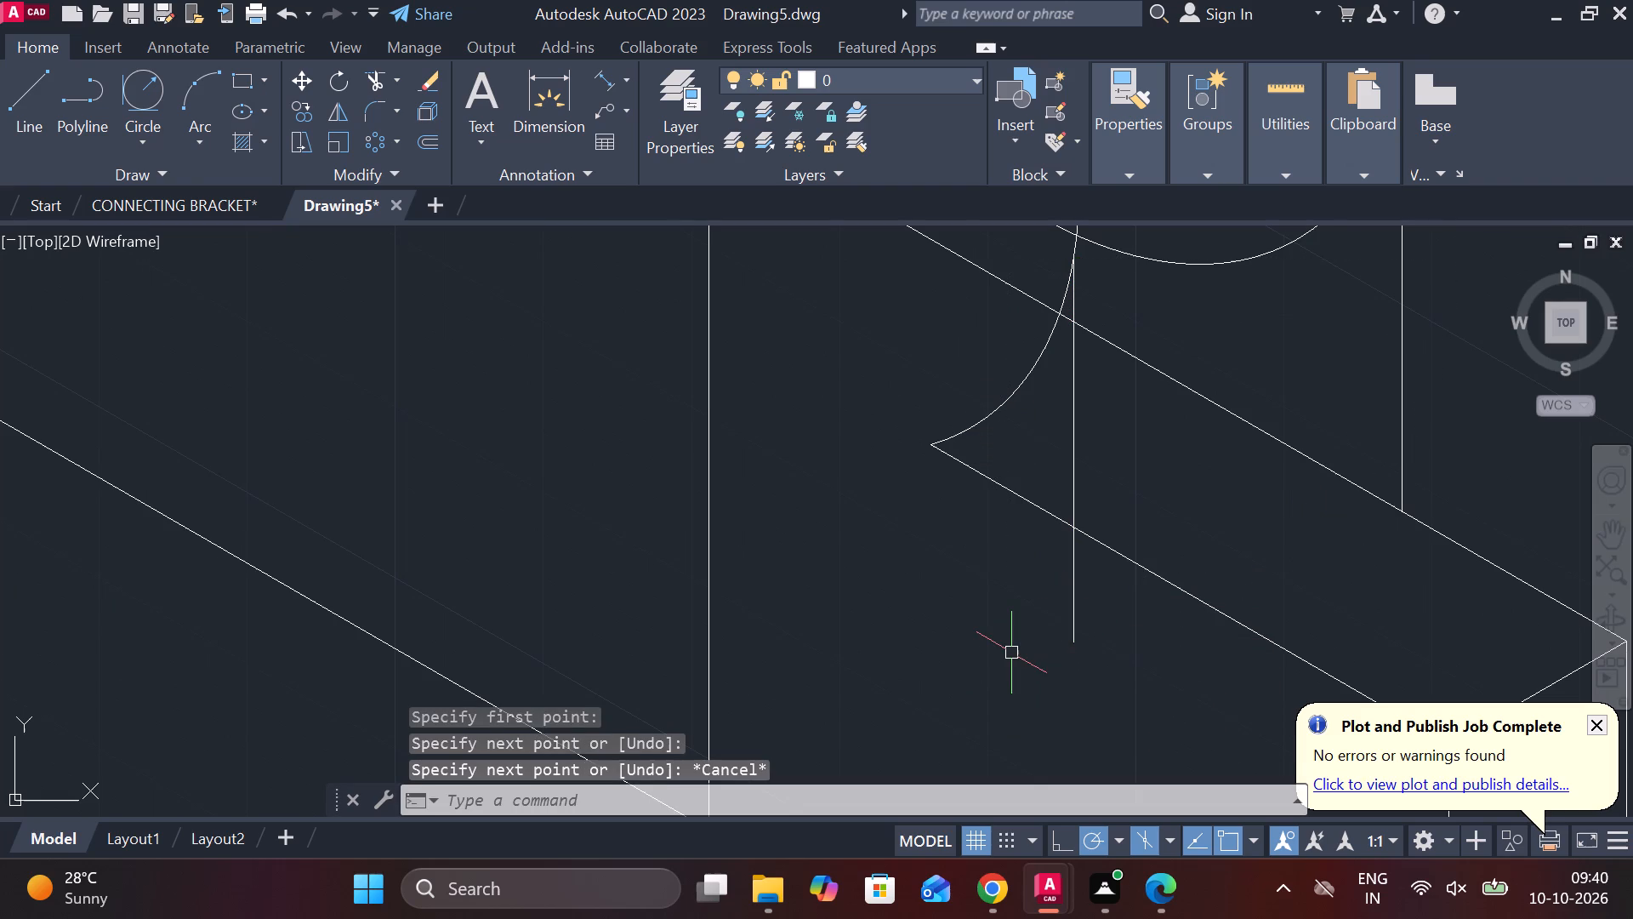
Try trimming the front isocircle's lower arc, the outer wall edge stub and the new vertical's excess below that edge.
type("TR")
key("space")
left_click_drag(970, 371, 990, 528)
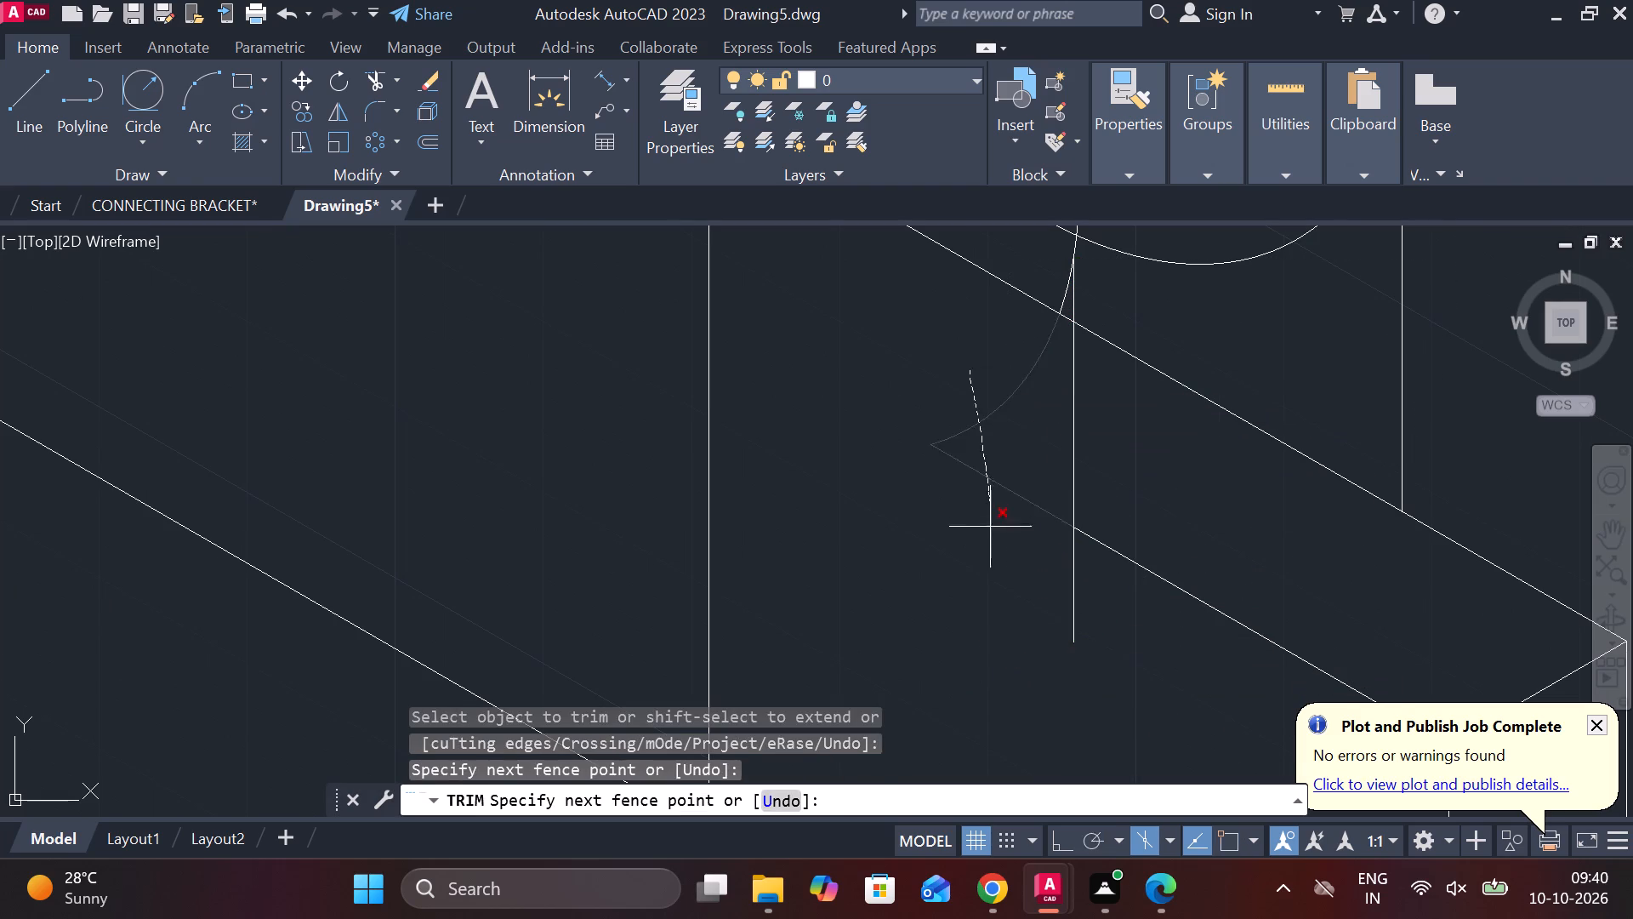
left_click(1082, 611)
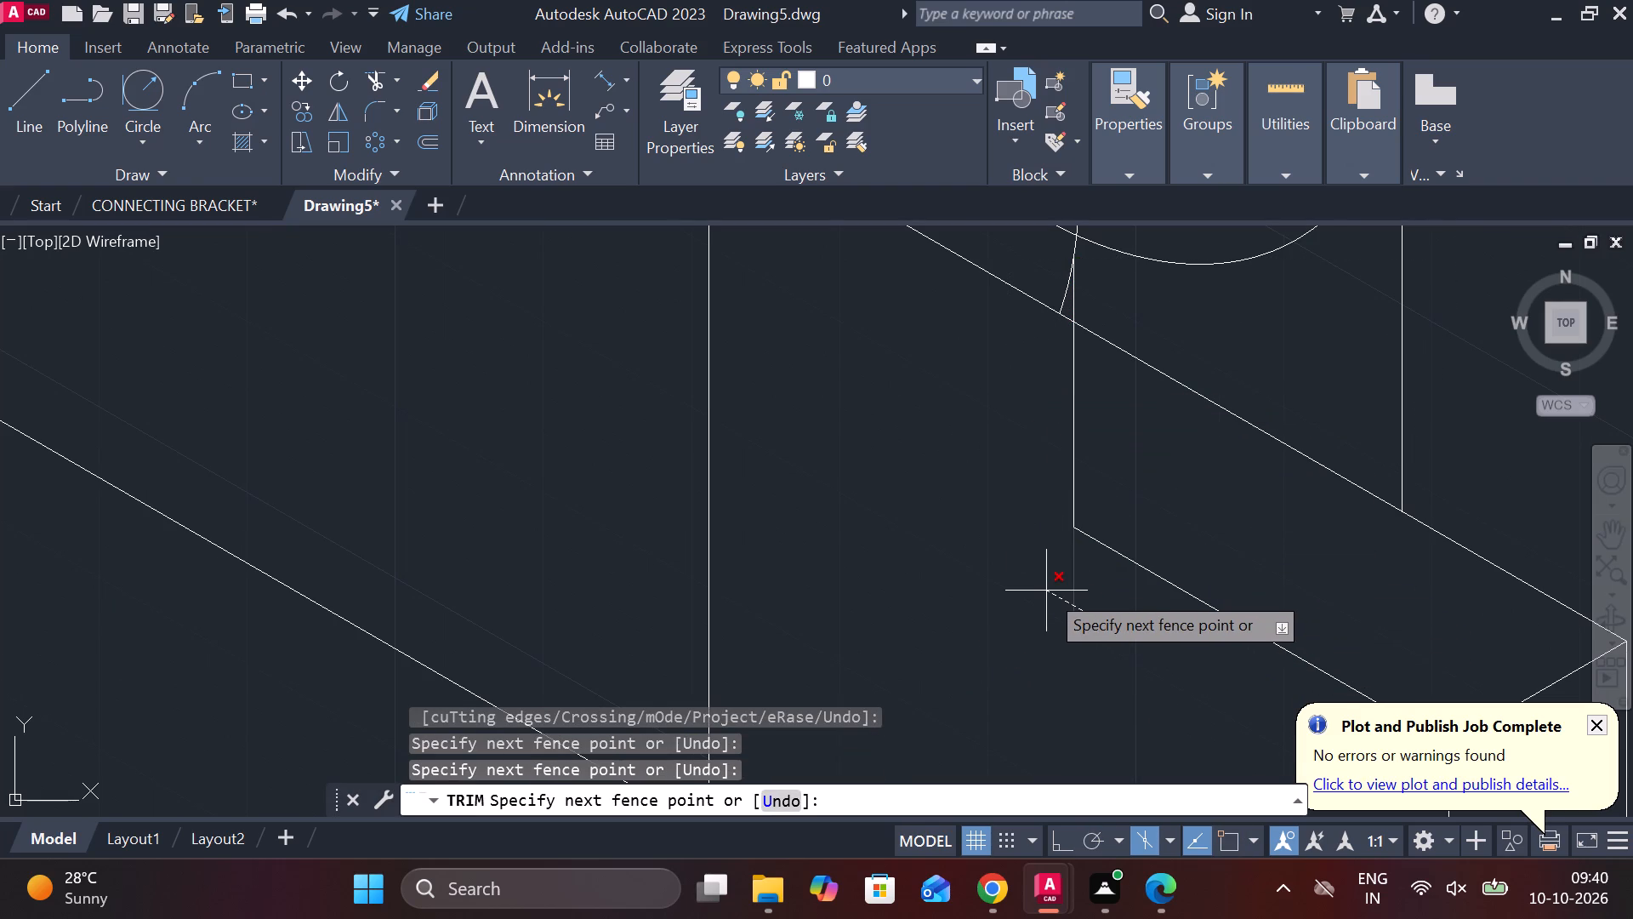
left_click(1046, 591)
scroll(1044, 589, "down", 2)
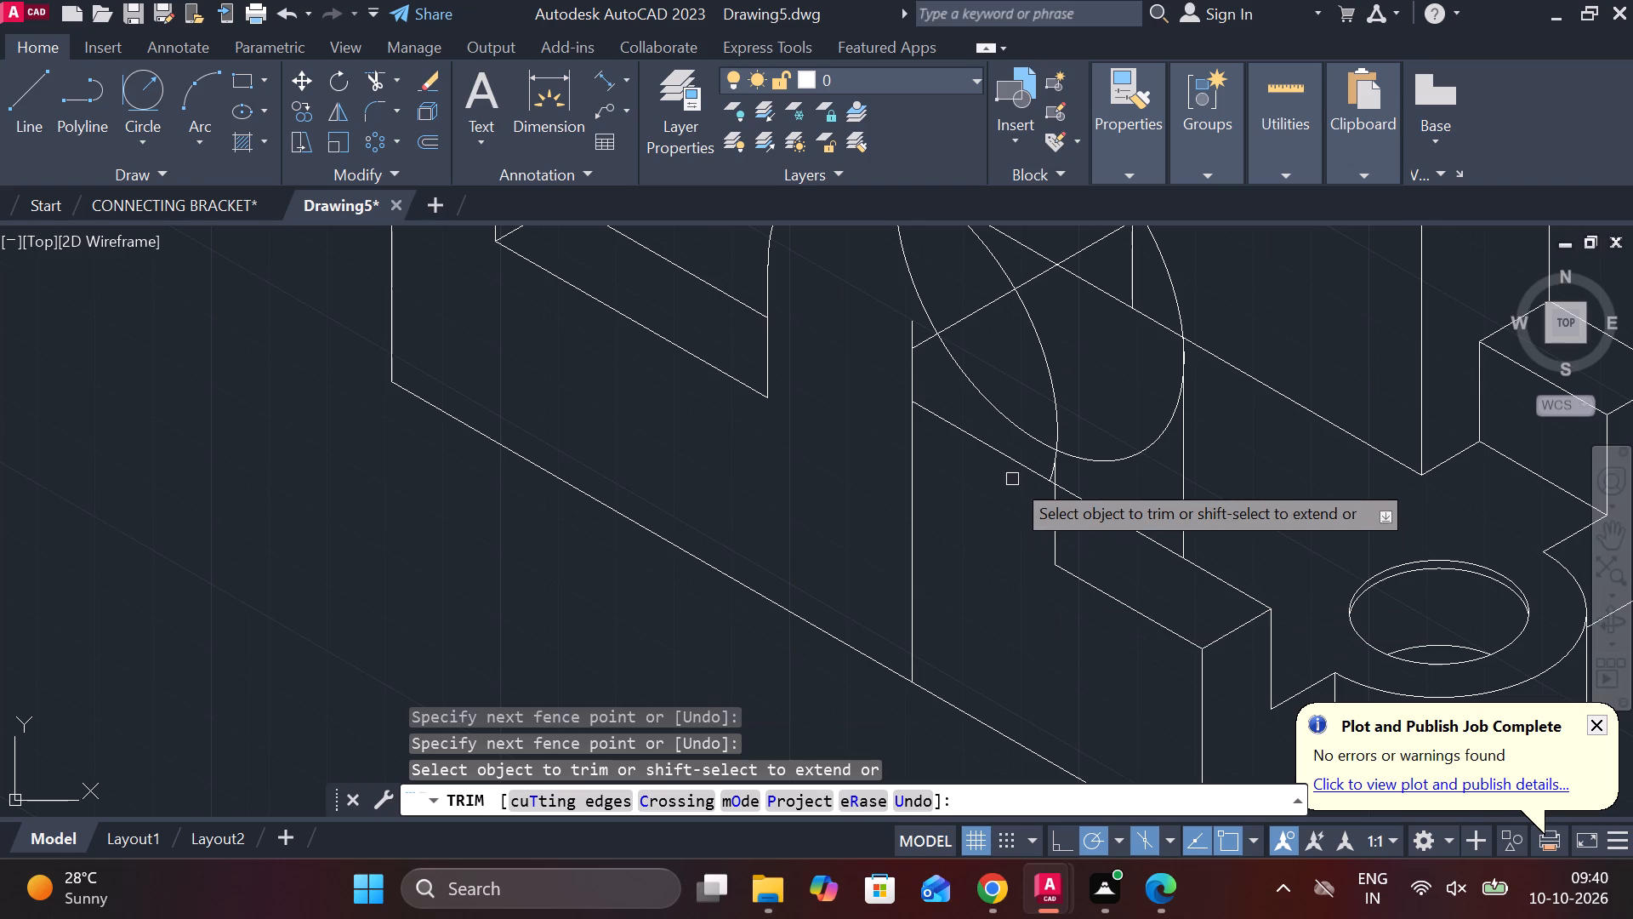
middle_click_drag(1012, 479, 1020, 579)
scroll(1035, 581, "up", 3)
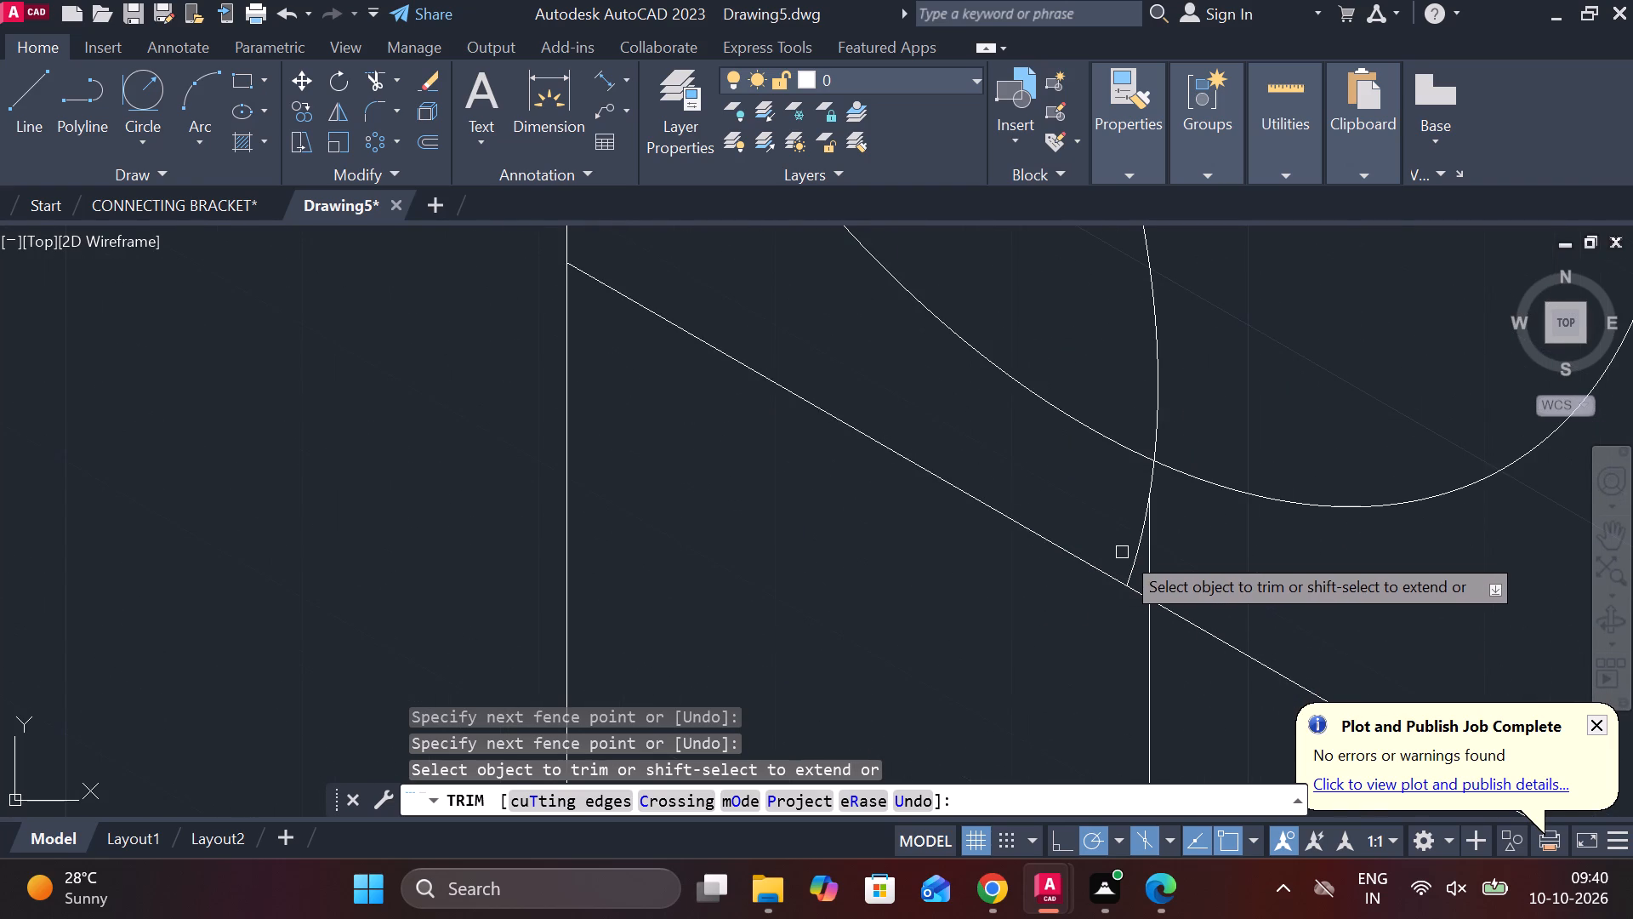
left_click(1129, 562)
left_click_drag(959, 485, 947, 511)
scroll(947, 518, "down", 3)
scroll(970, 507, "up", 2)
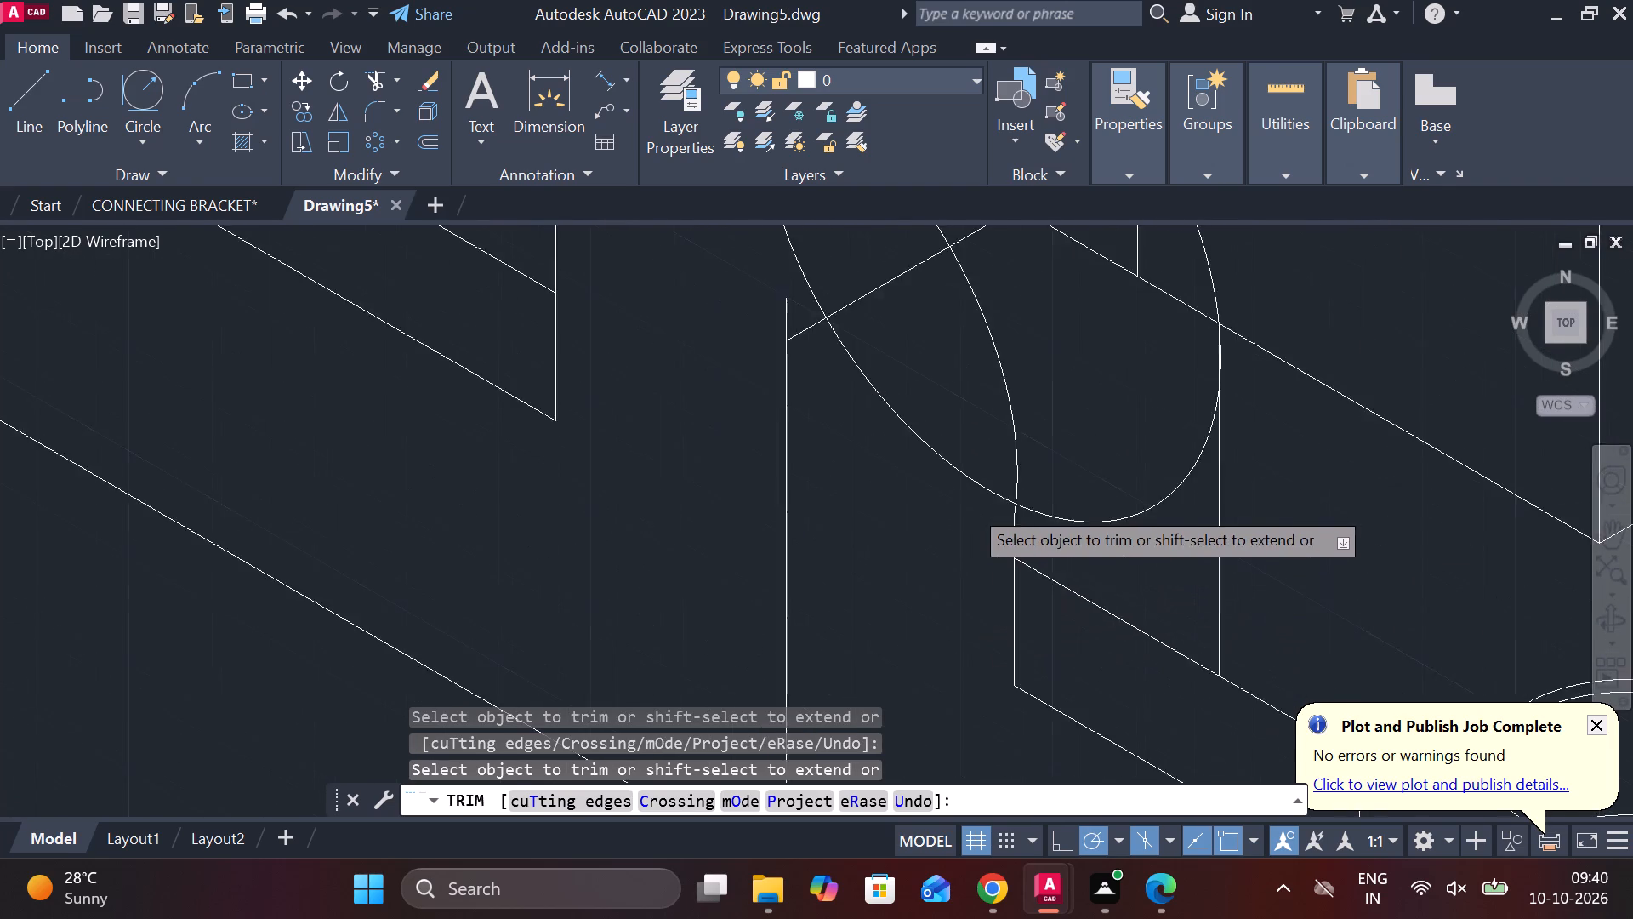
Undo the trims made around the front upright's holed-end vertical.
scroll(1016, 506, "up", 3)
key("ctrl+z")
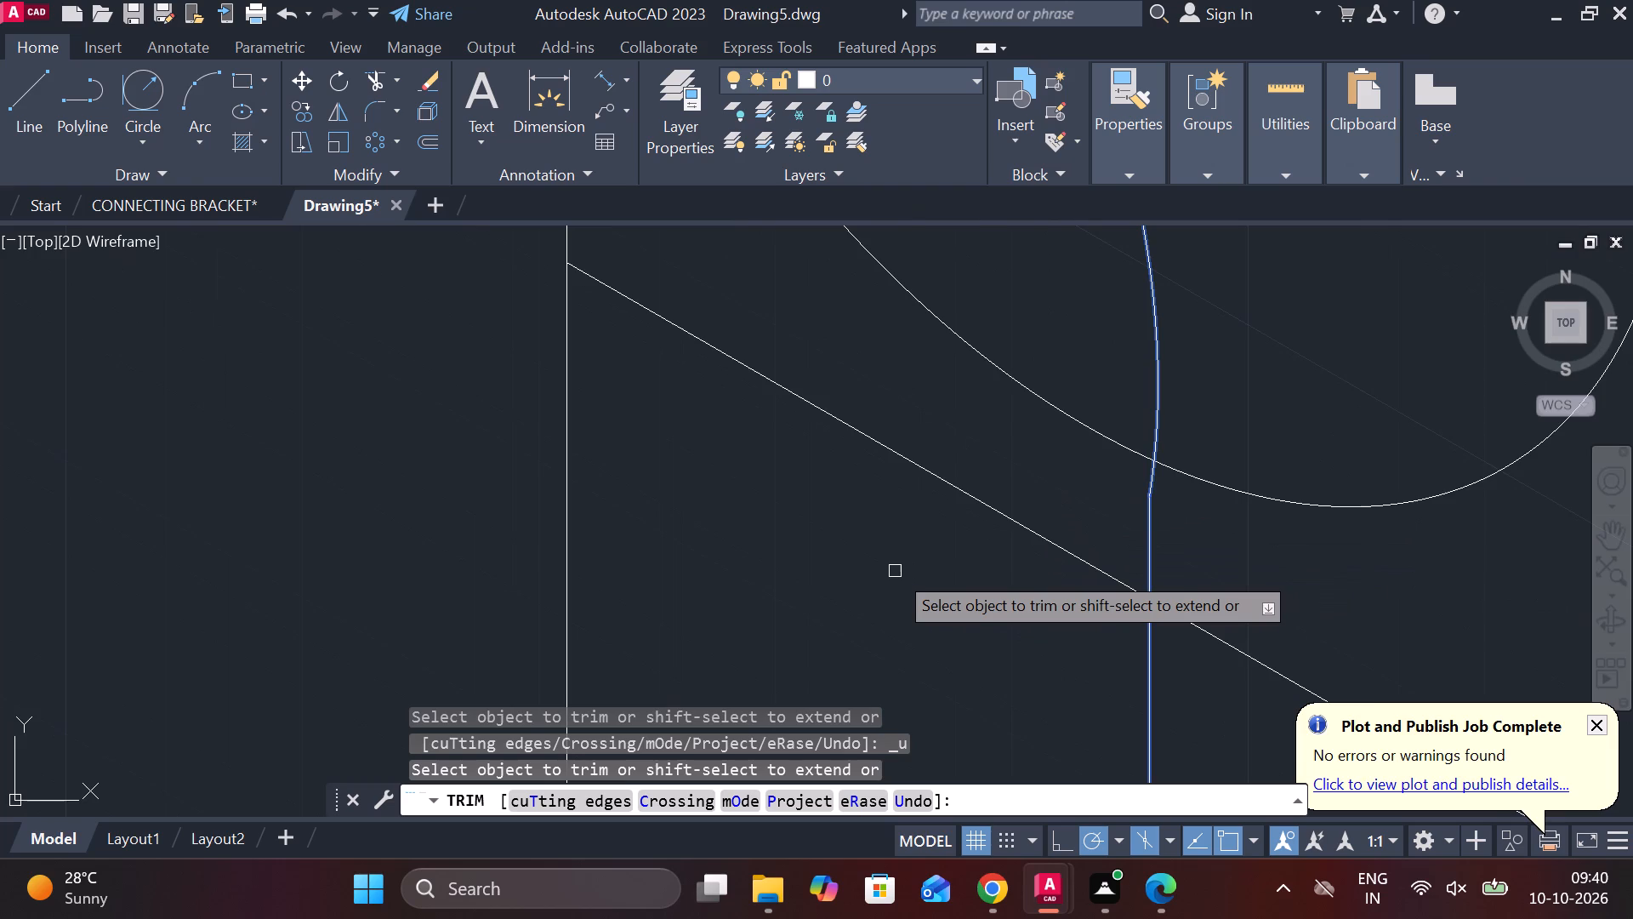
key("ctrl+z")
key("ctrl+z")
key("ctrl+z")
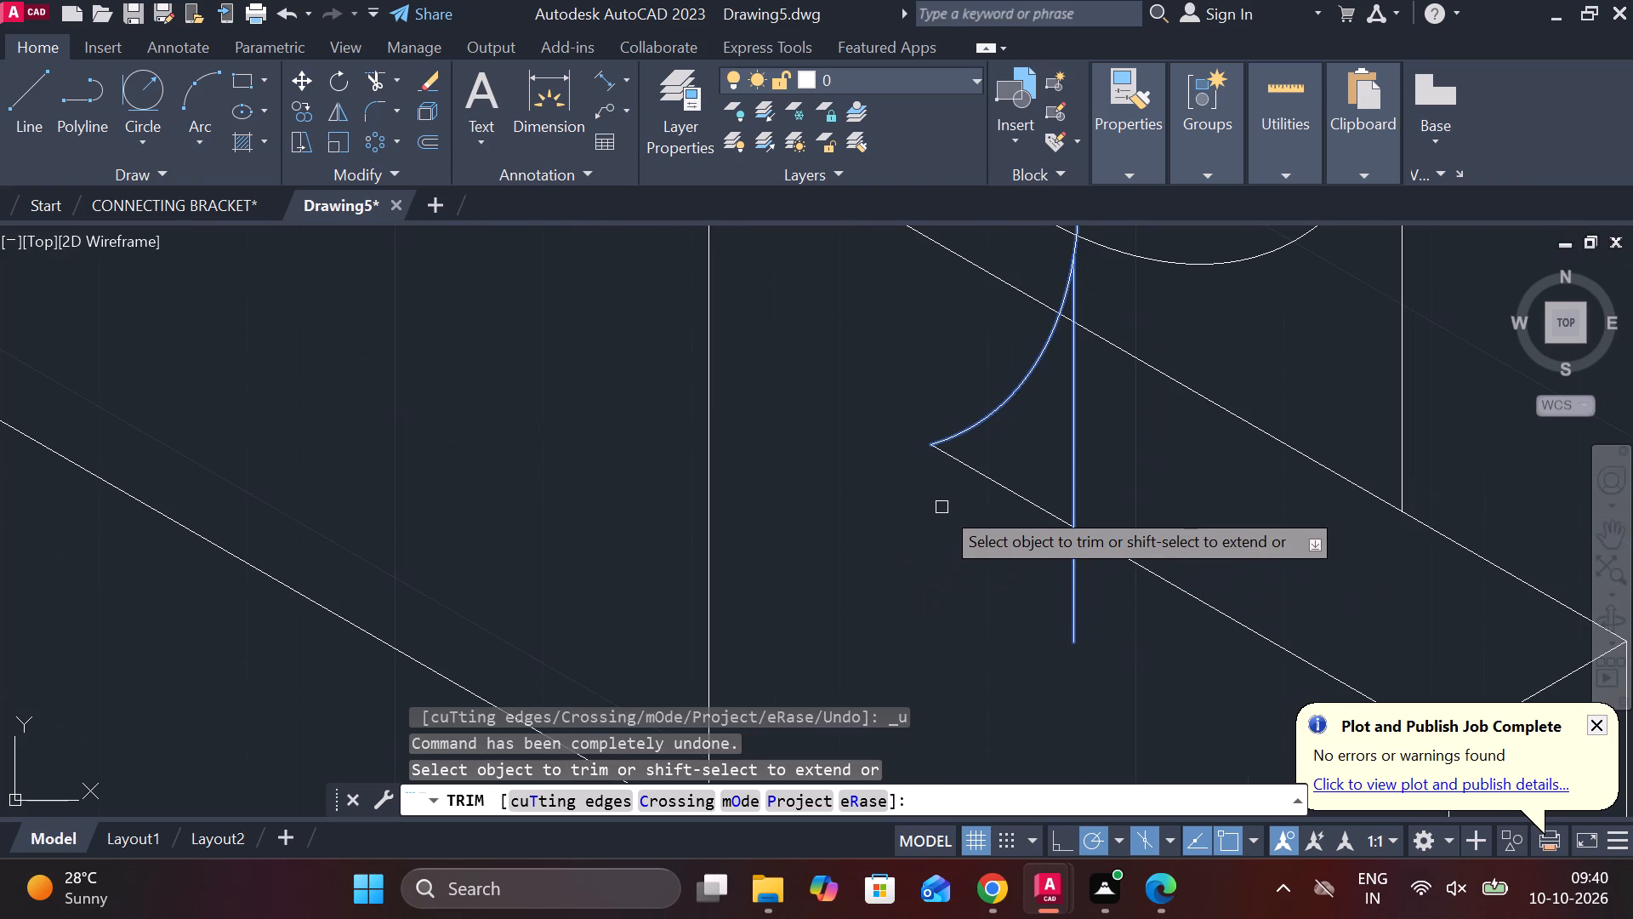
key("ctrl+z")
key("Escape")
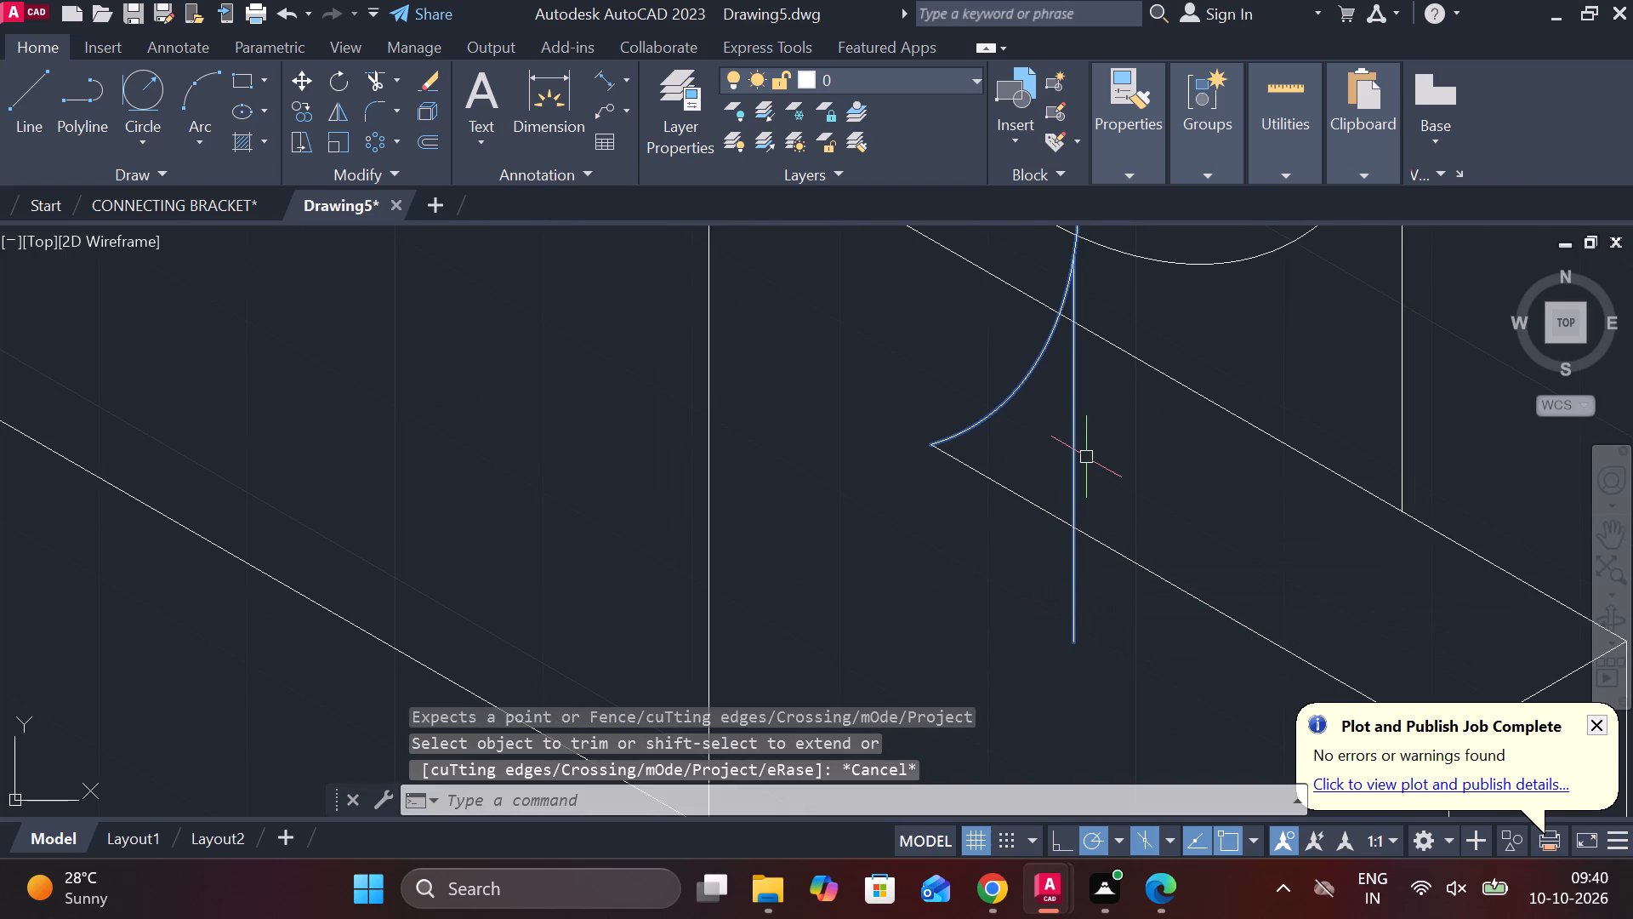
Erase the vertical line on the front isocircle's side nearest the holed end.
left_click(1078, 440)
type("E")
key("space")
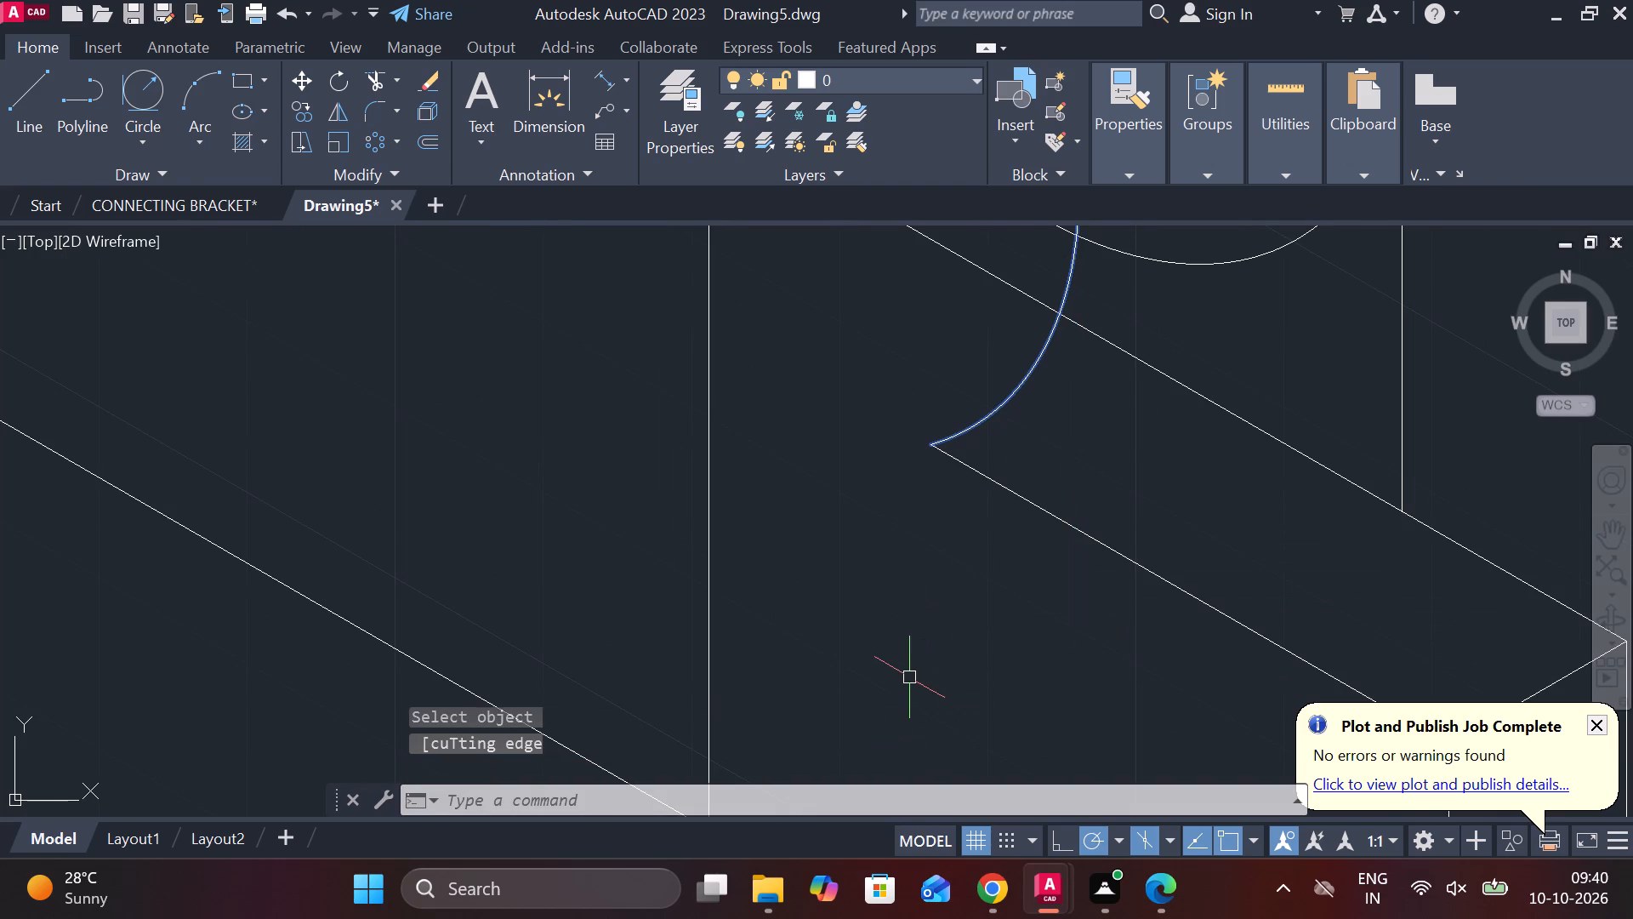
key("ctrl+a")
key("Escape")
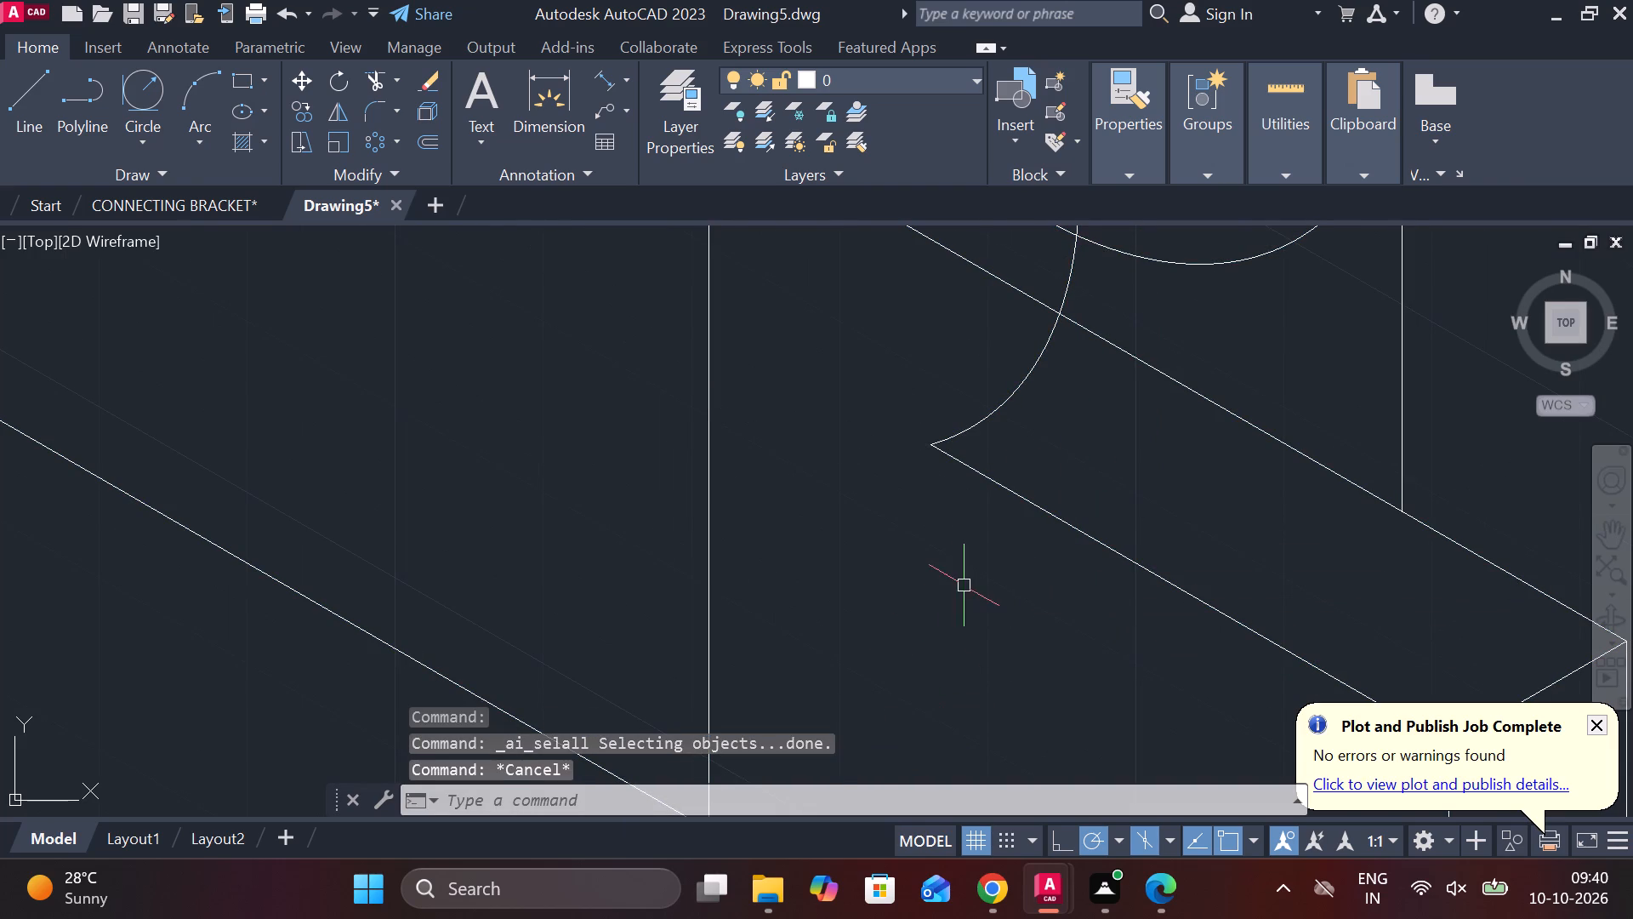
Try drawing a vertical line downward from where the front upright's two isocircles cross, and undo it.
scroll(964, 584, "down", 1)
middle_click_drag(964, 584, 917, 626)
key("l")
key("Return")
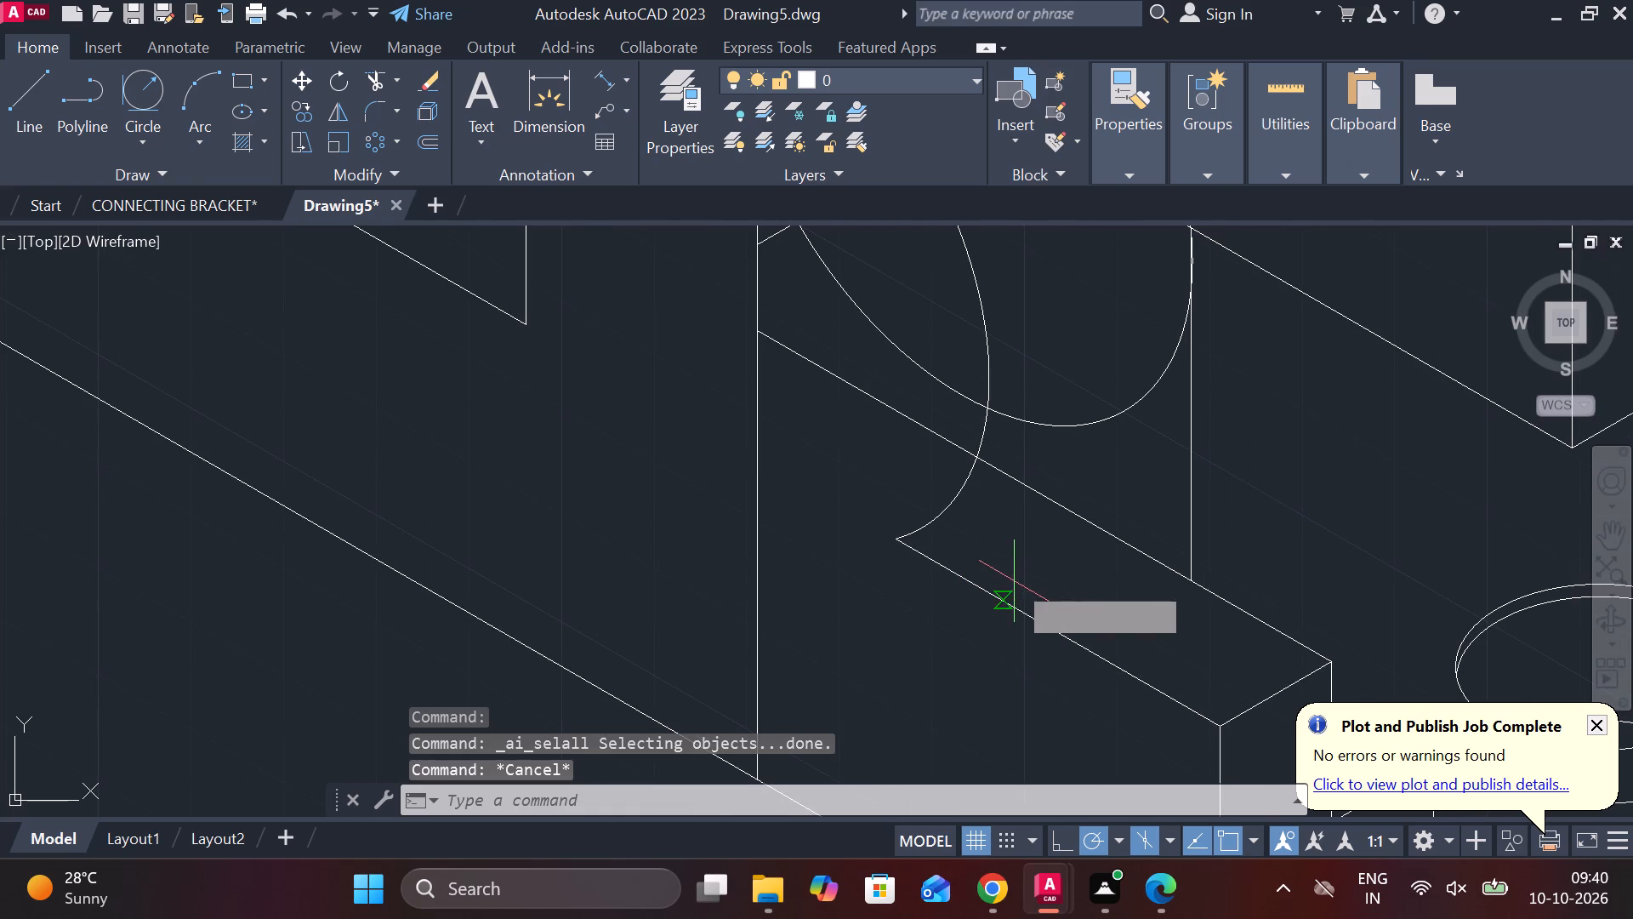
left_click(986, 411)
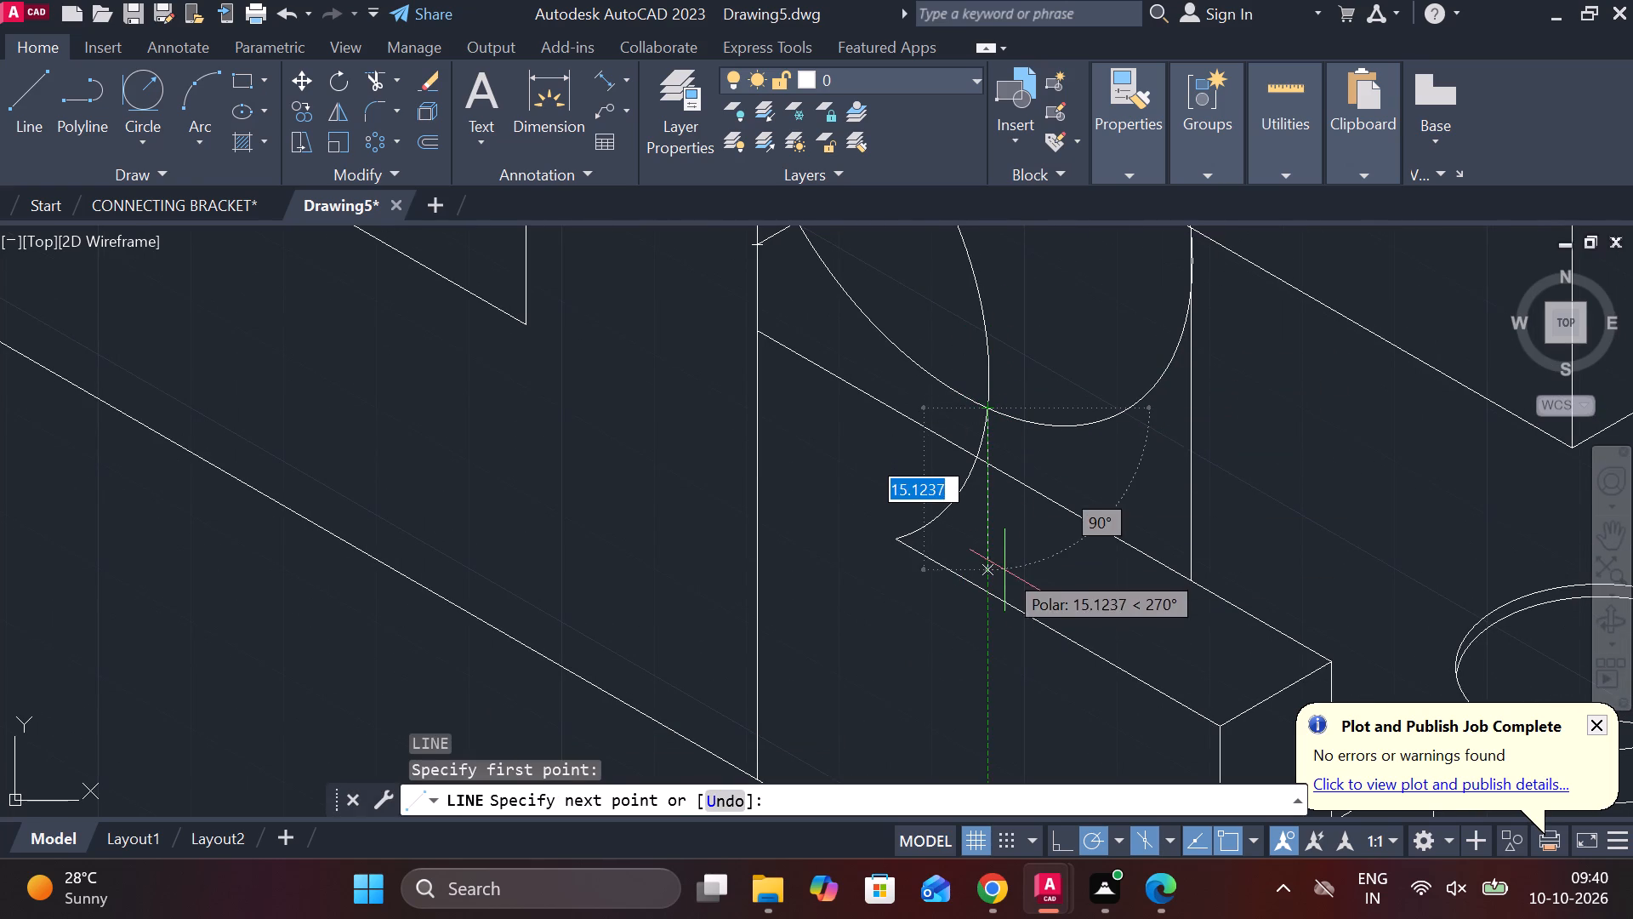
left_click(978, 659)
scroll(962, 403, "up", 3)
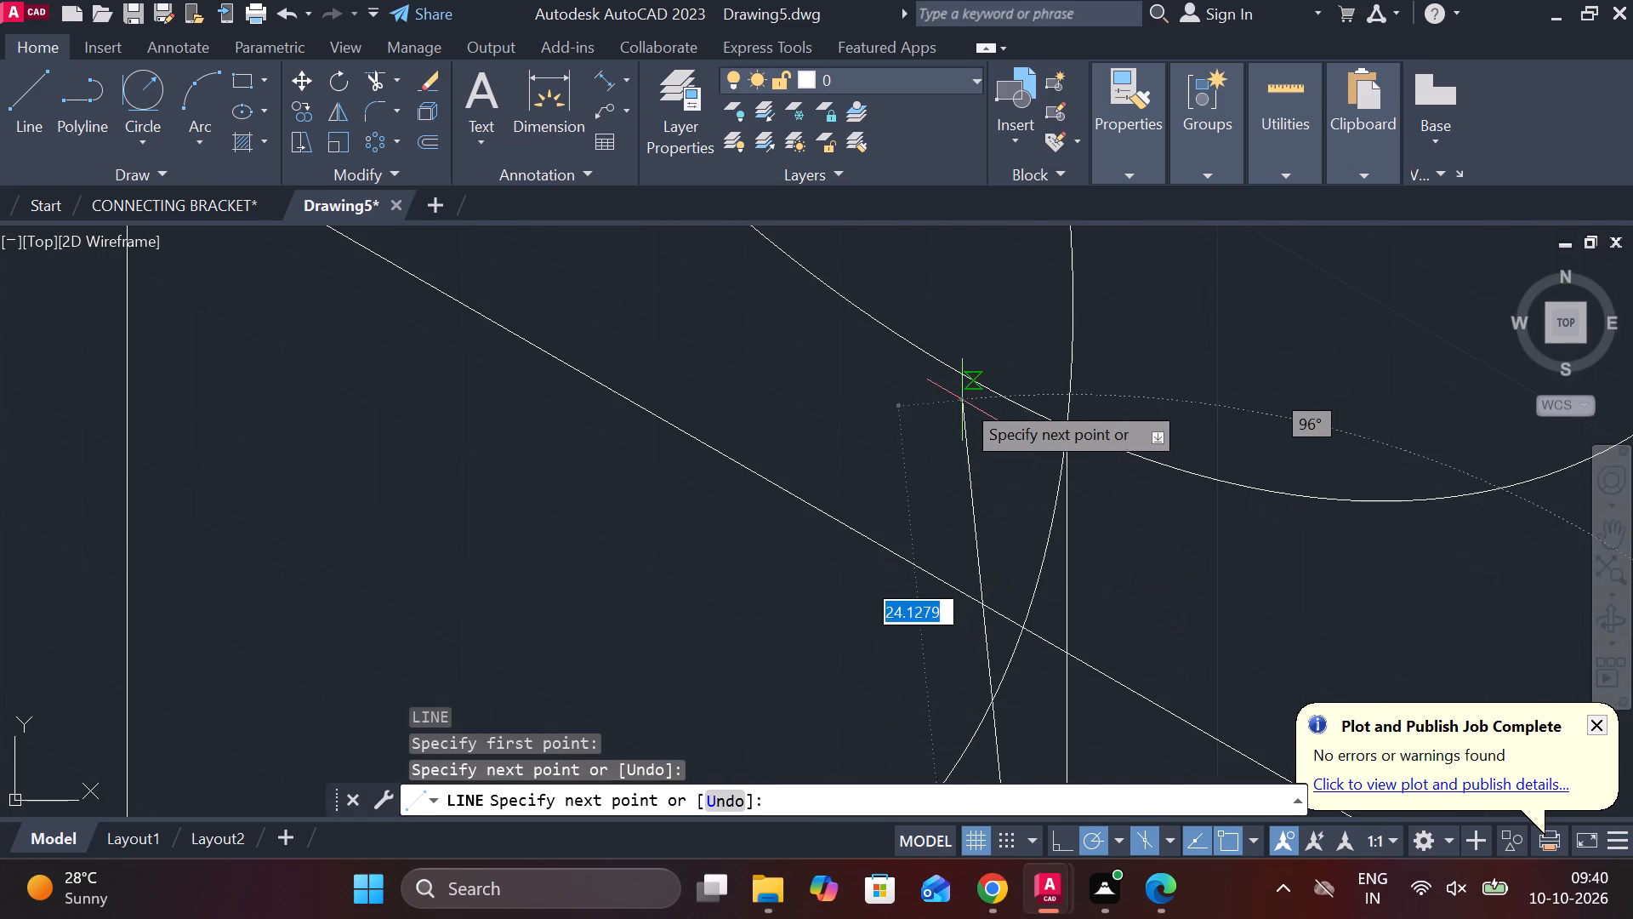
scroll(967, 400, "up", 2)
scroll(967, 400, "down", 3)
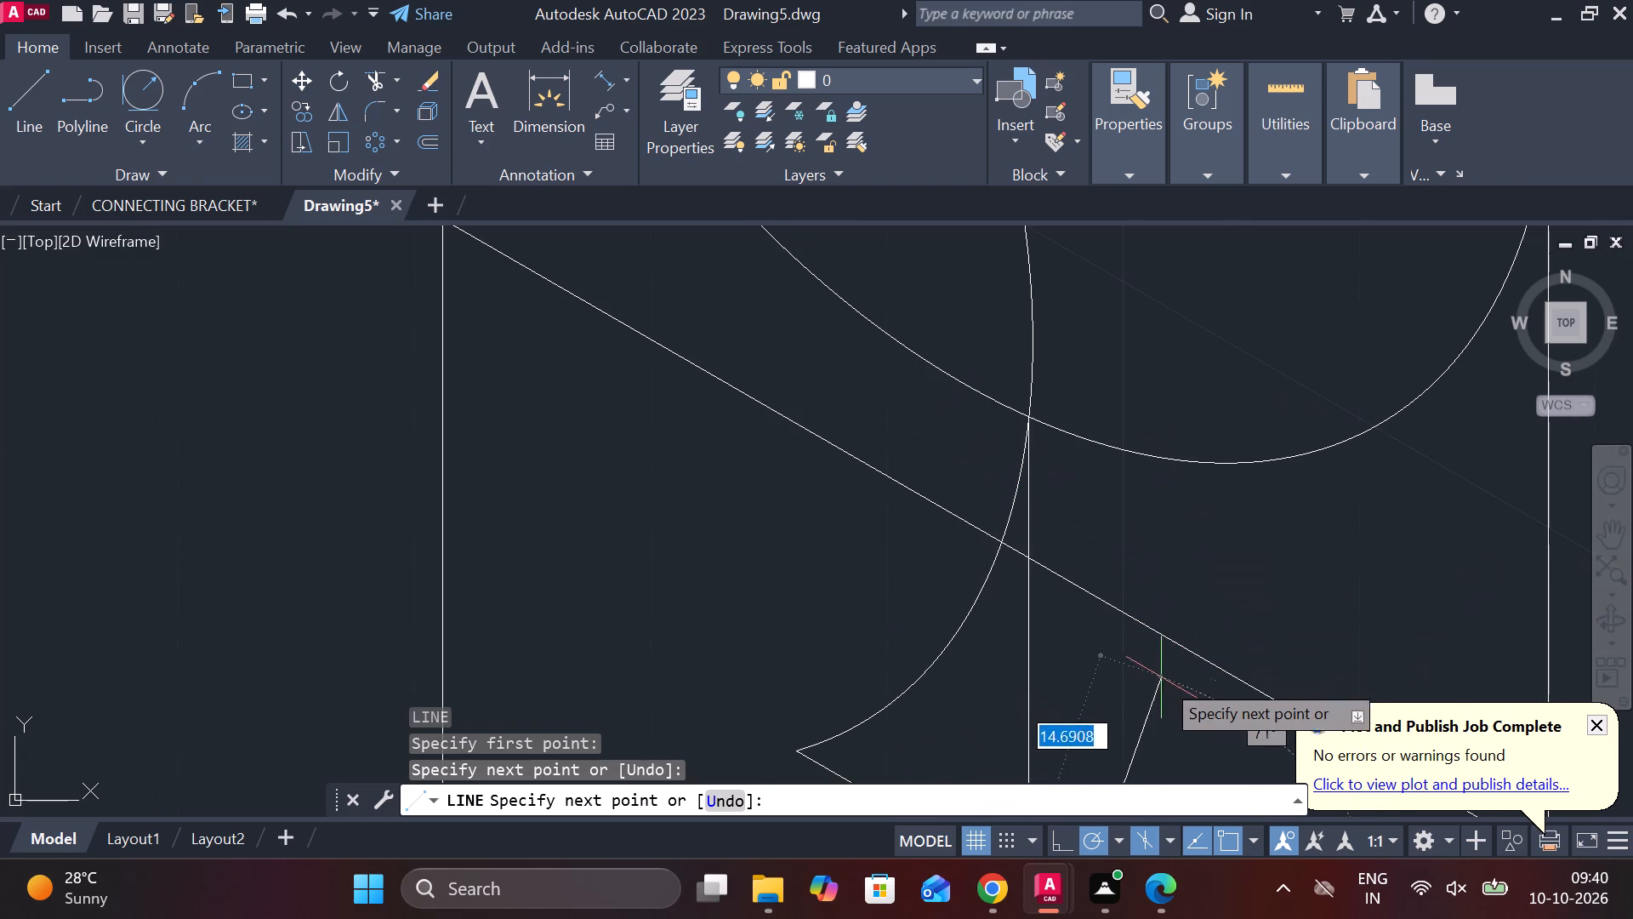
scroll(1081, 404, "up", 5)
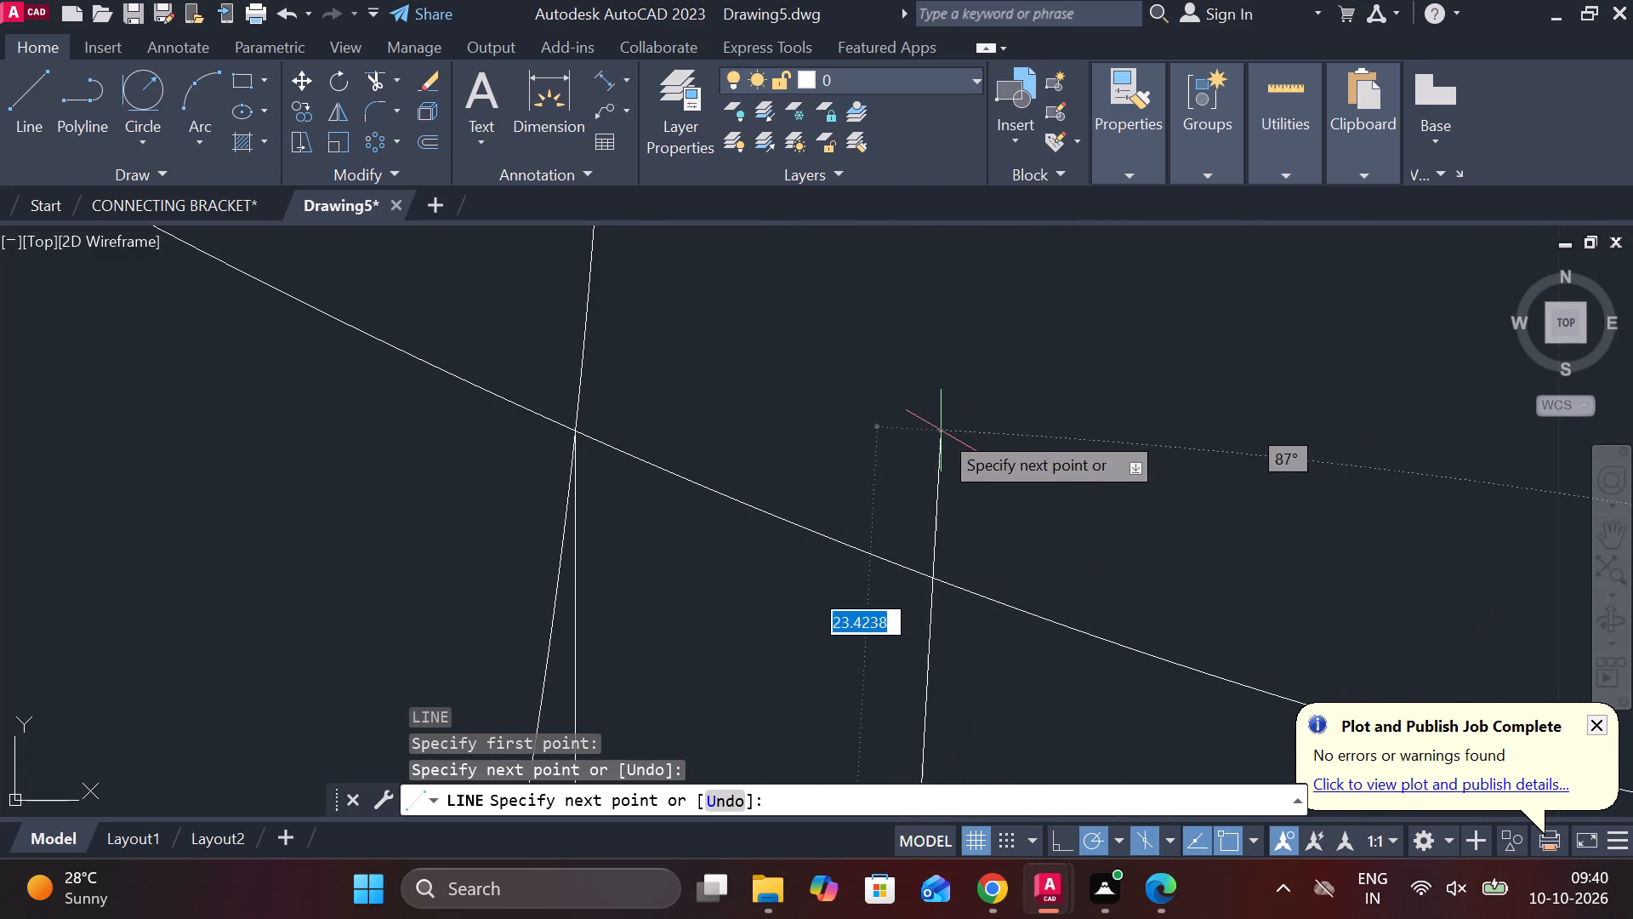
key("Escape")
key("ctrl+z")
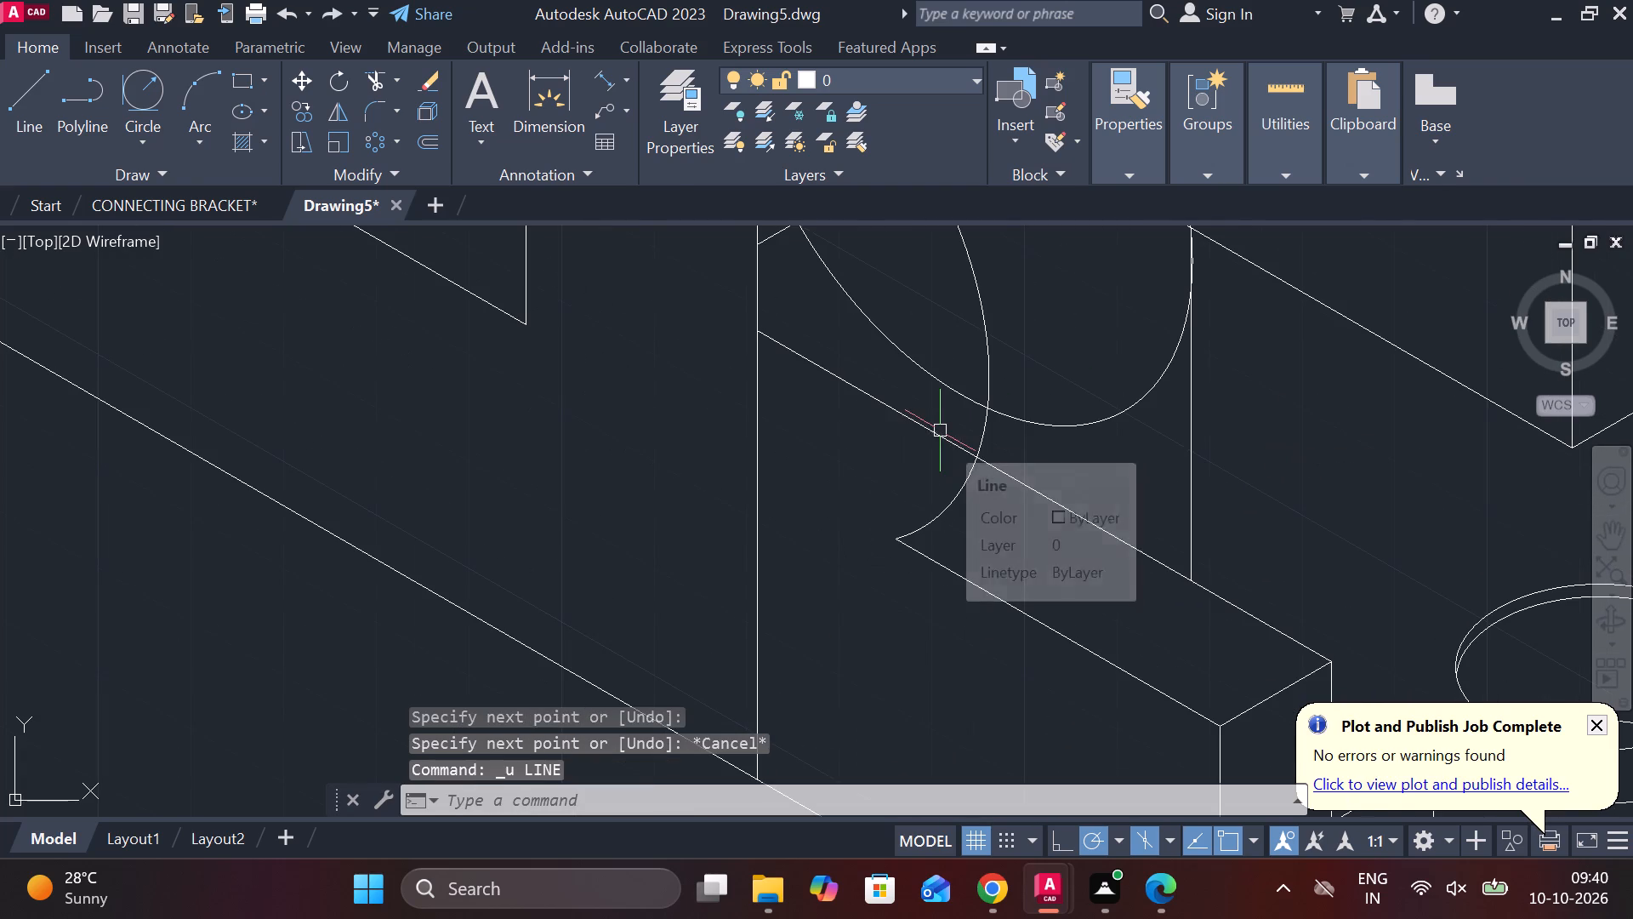
Draw a vertical line from the front isocircle's side nearest the holed end down past the outer wall's lower edge.
key("l")
key("Return")
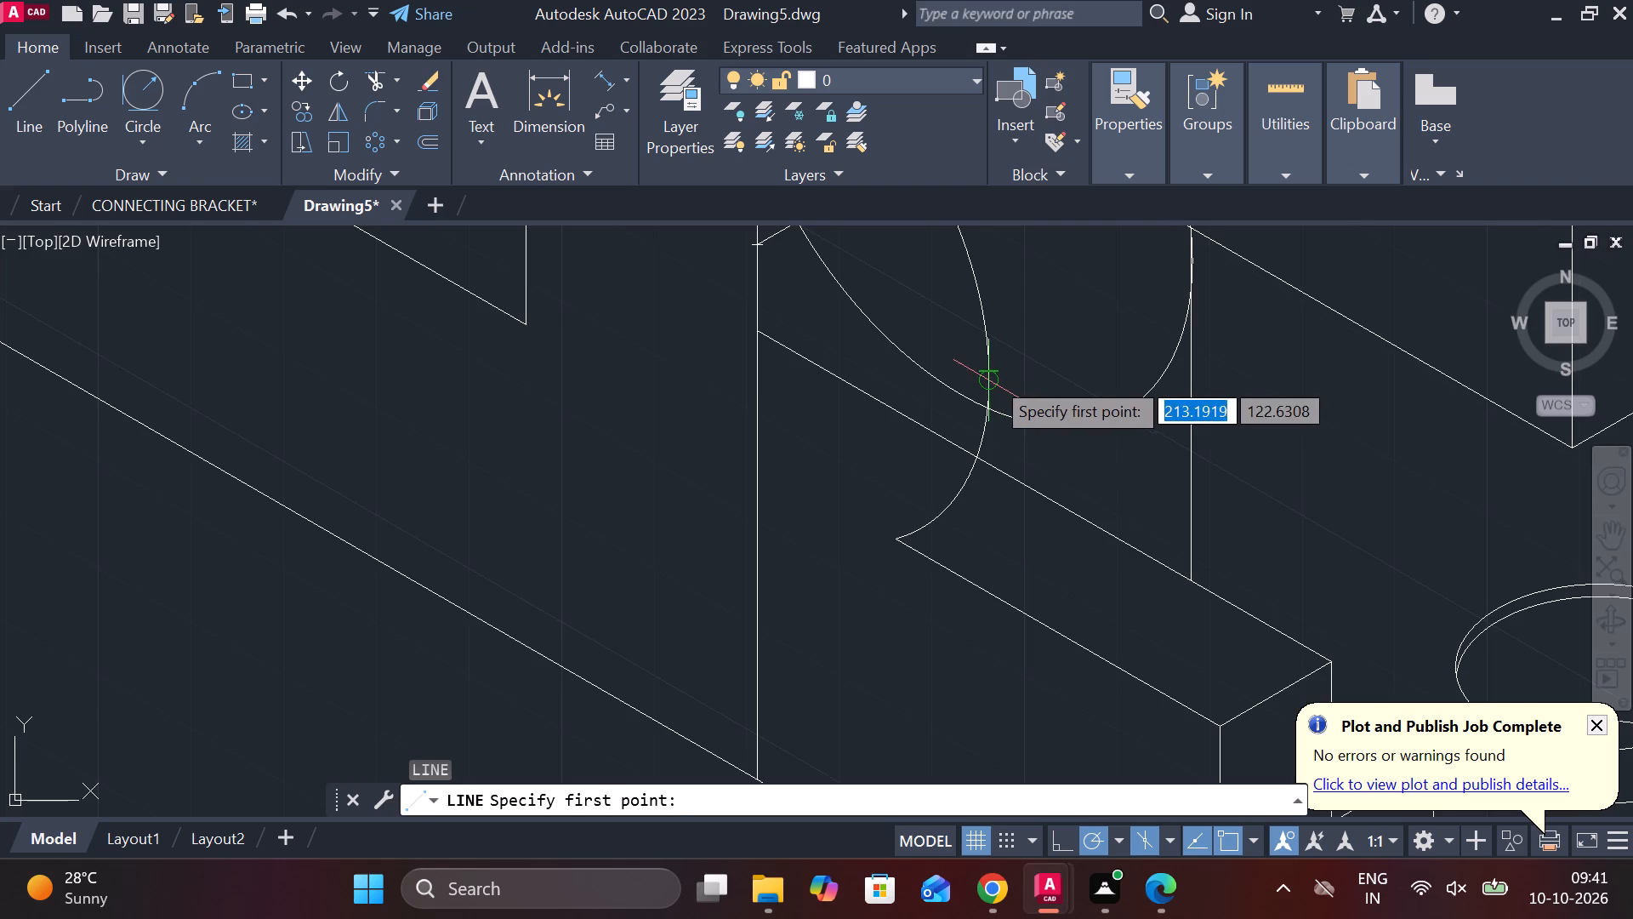
left_click(992, 377)
left_click(994, 666)
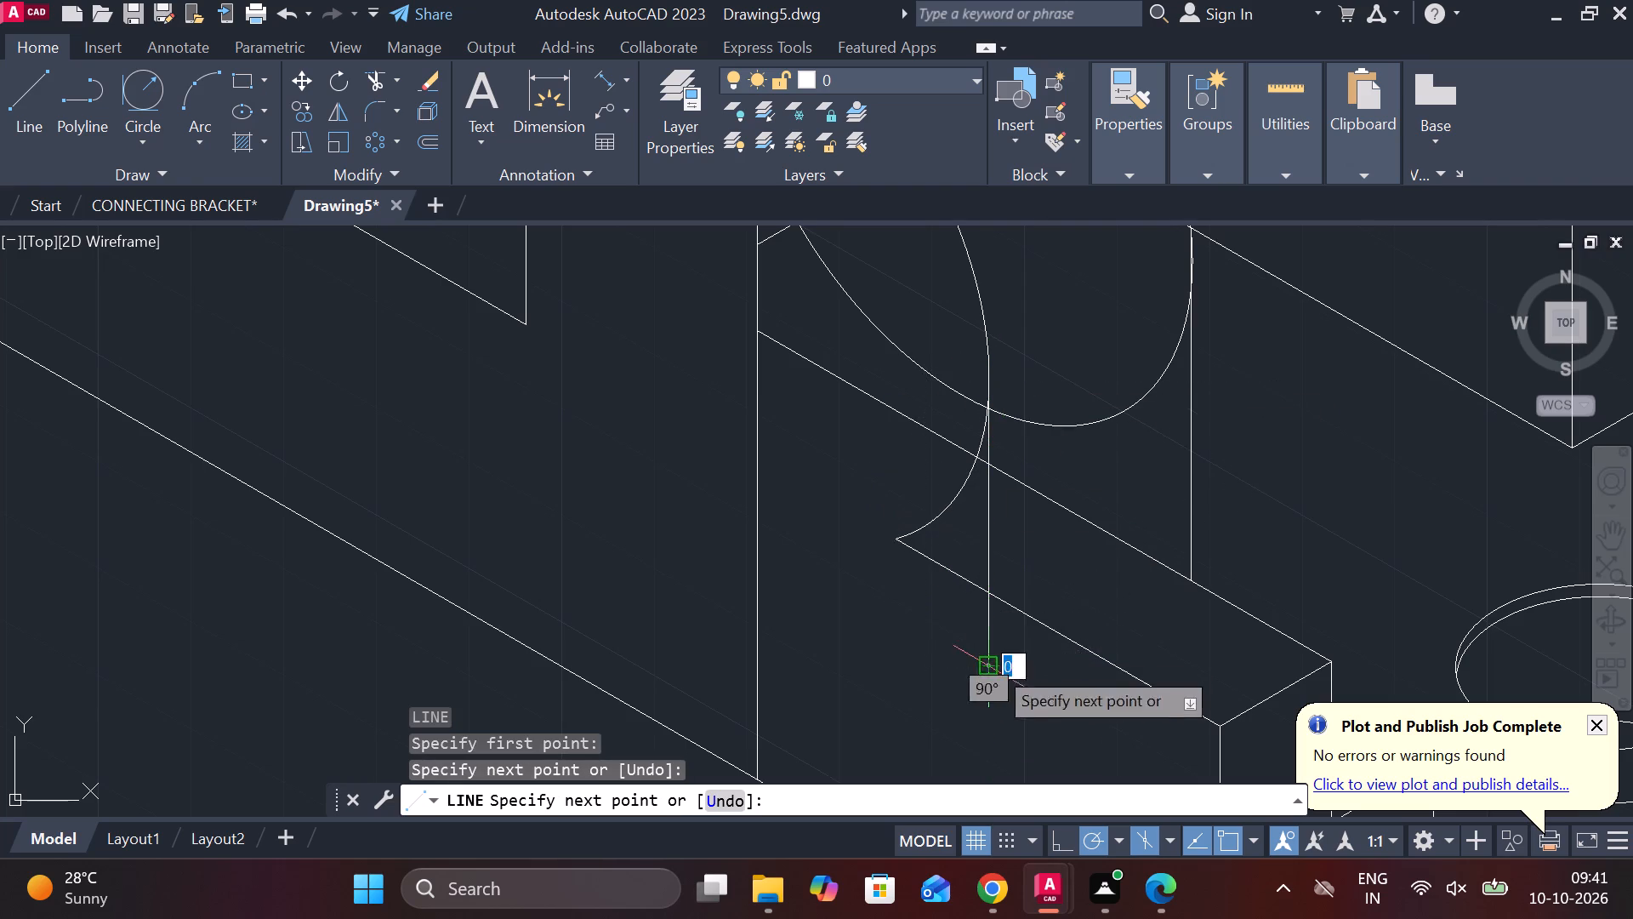
key("Escape")
Trim the front isocircle's lower arc and remnants, the wall edge stubs beside the new vertical, and that vertical's excess below the edge.
type("TR")
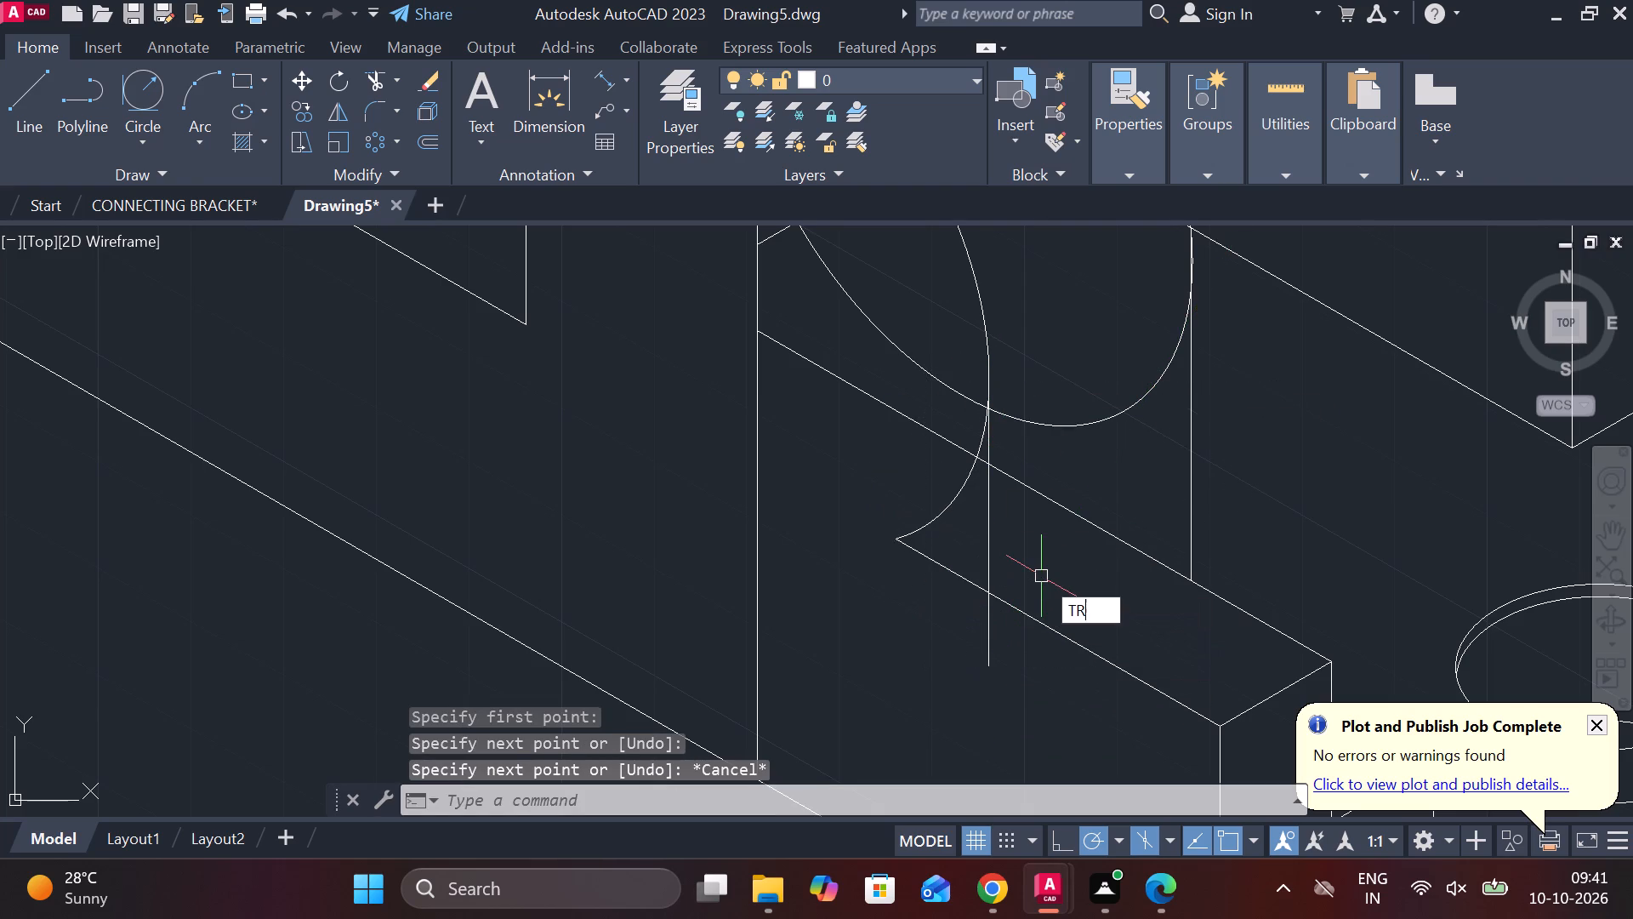
key("space")
left_click(943, 503)
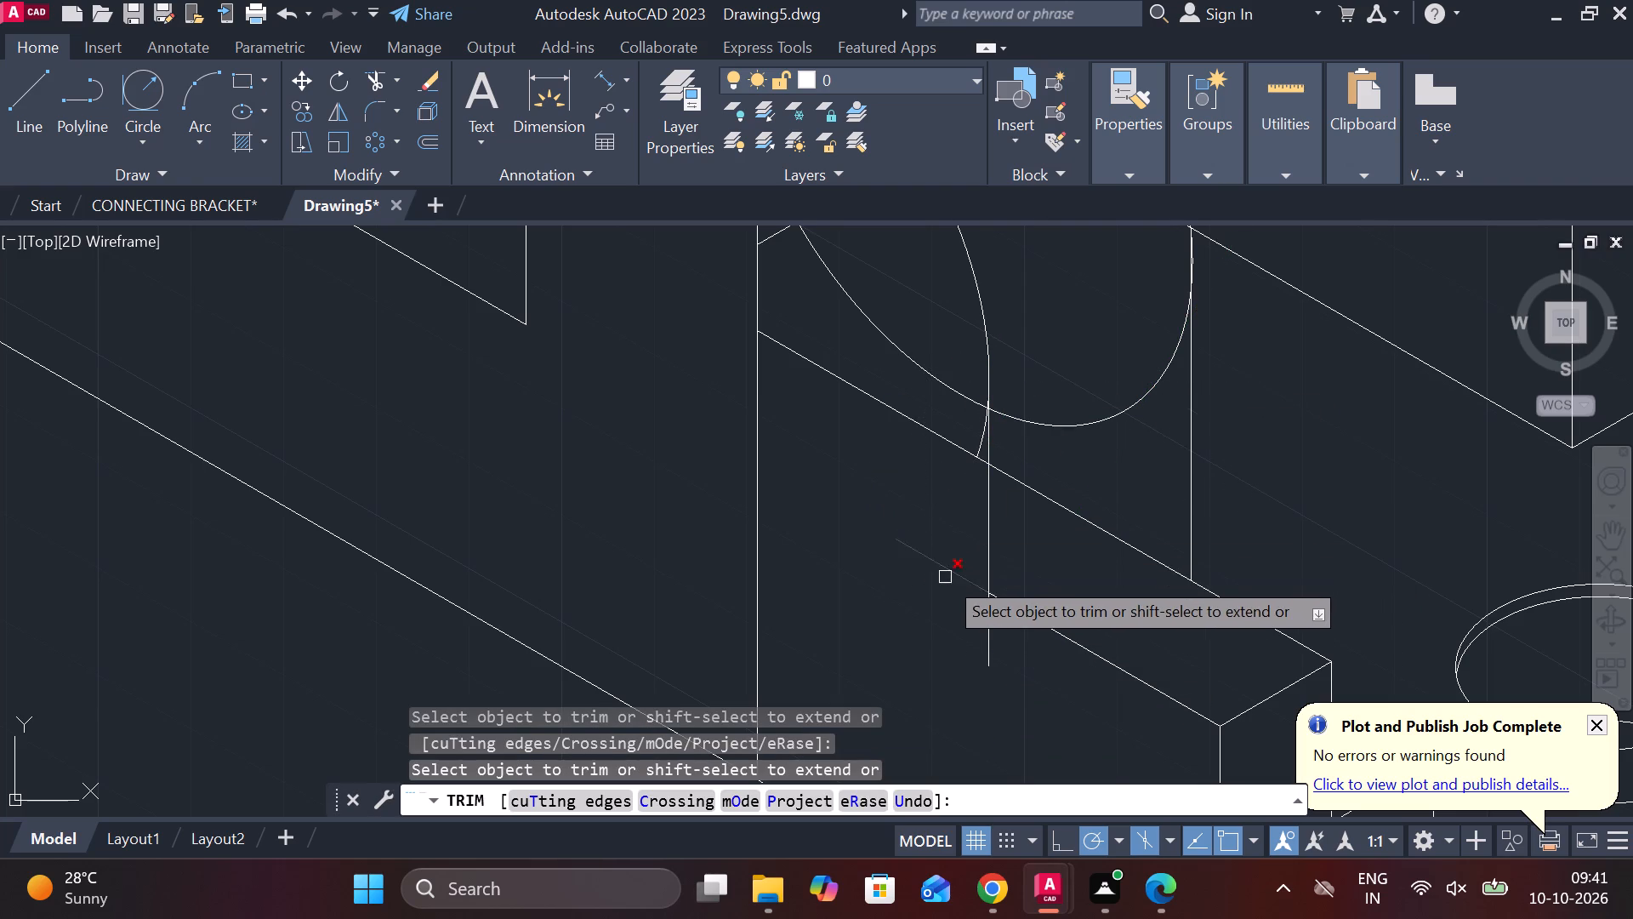
left_click(945, 577)
left_click(997, 634)
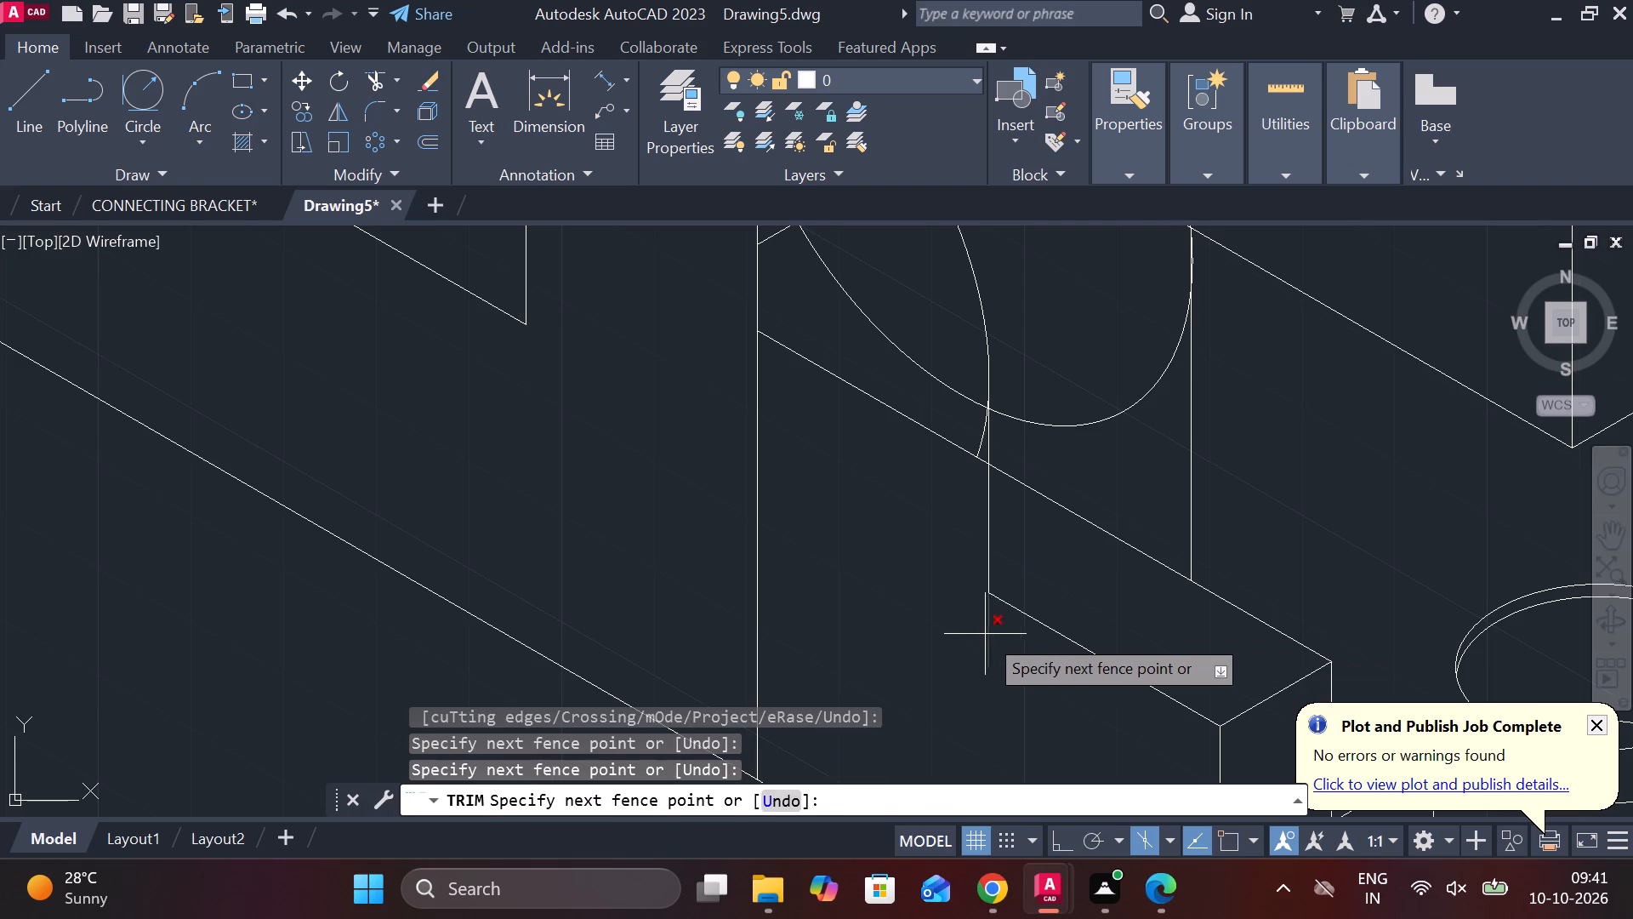
left_click(985, 634)
scroll(907, 439, "up", 1)
left_click(964, 443)
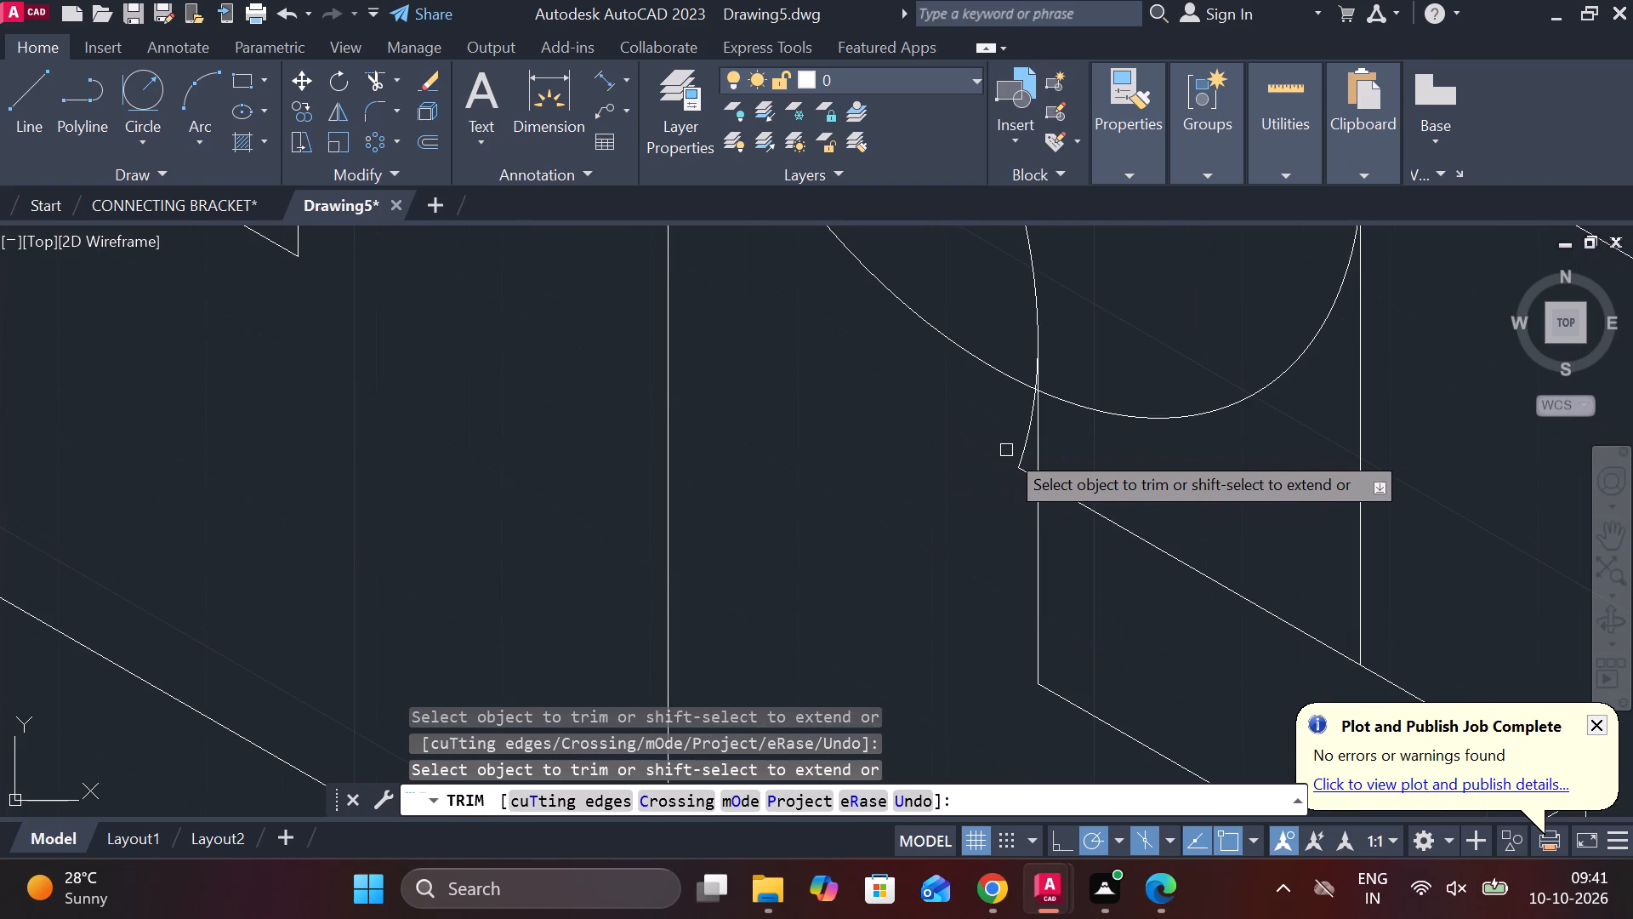
left_click(1018, 453)
left_click(1021, 474)
scroll(1010, 371, "up", 3)
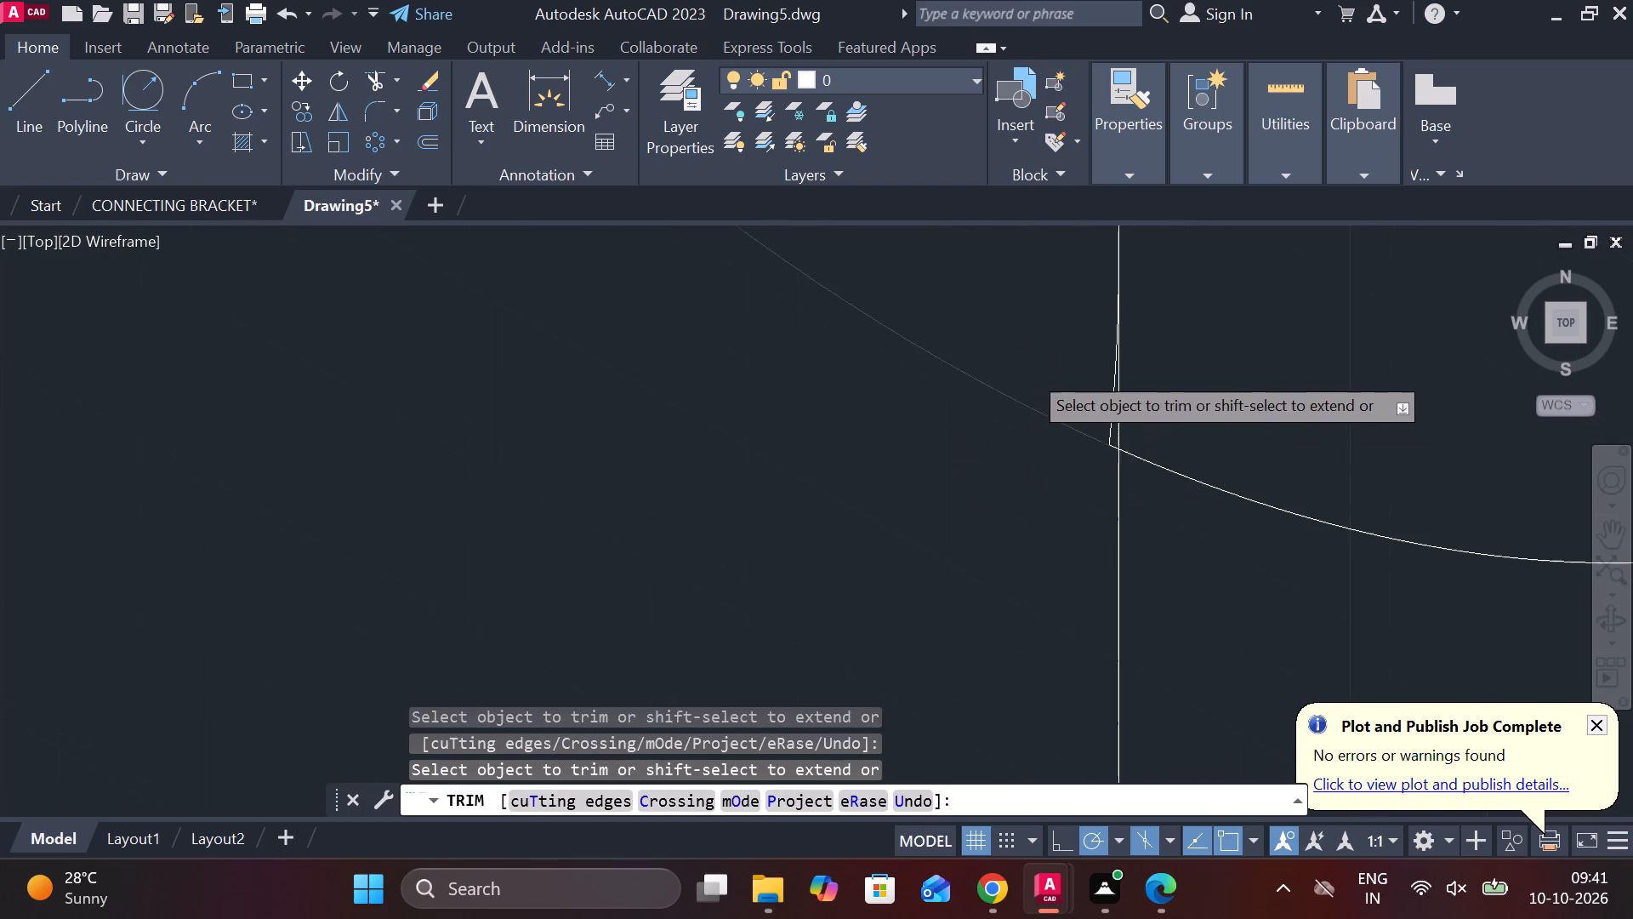
left_click(1105, 421)
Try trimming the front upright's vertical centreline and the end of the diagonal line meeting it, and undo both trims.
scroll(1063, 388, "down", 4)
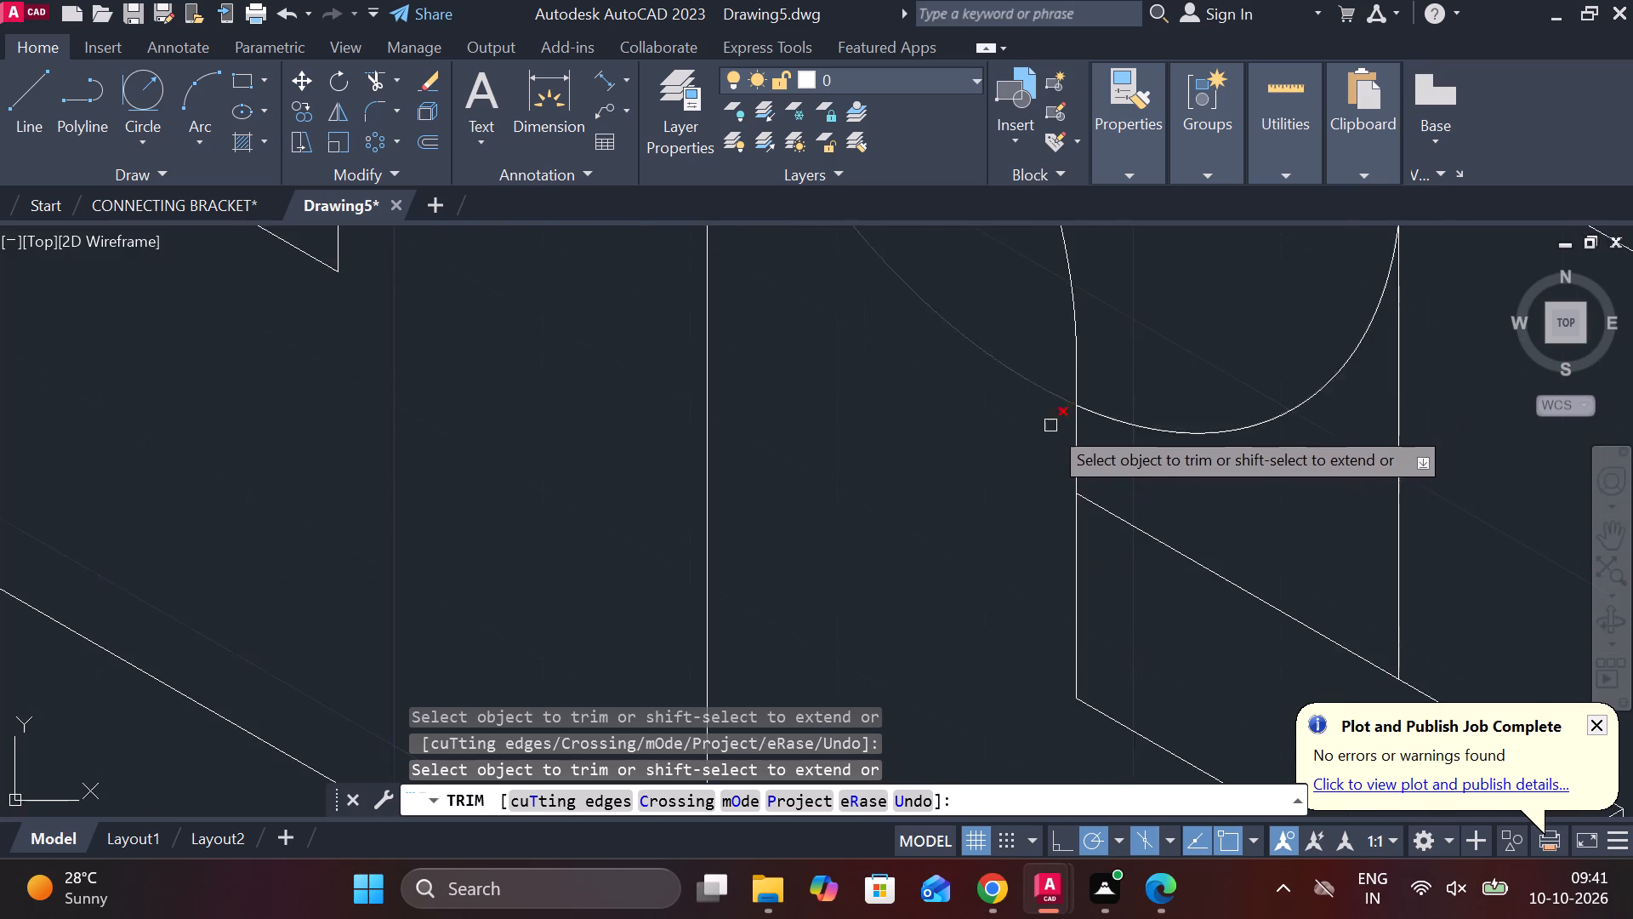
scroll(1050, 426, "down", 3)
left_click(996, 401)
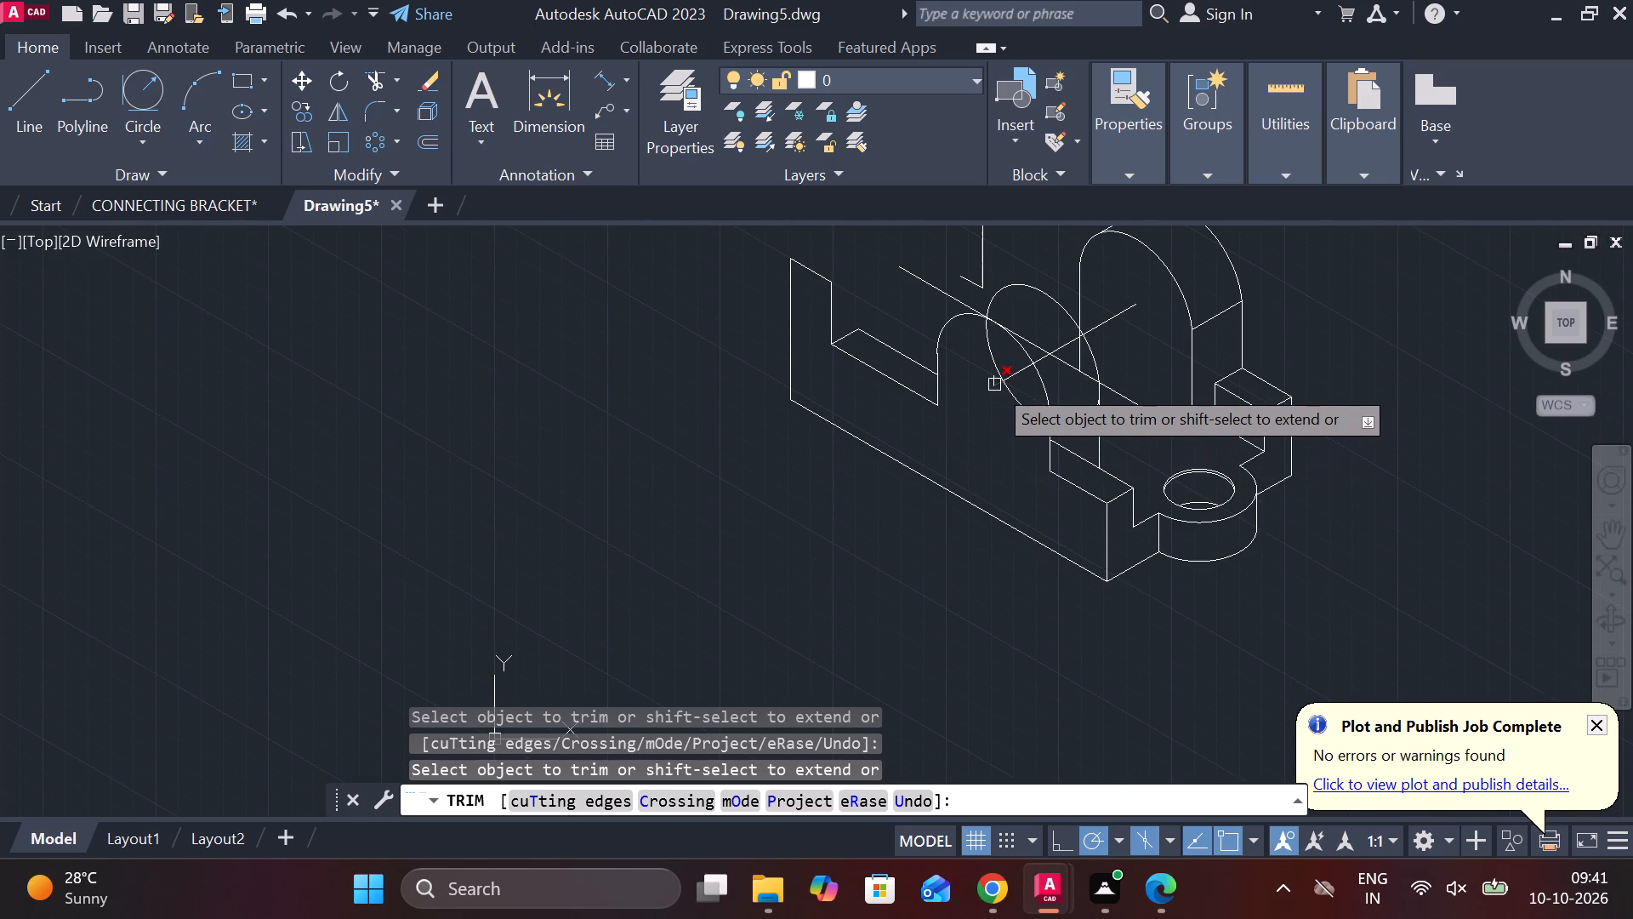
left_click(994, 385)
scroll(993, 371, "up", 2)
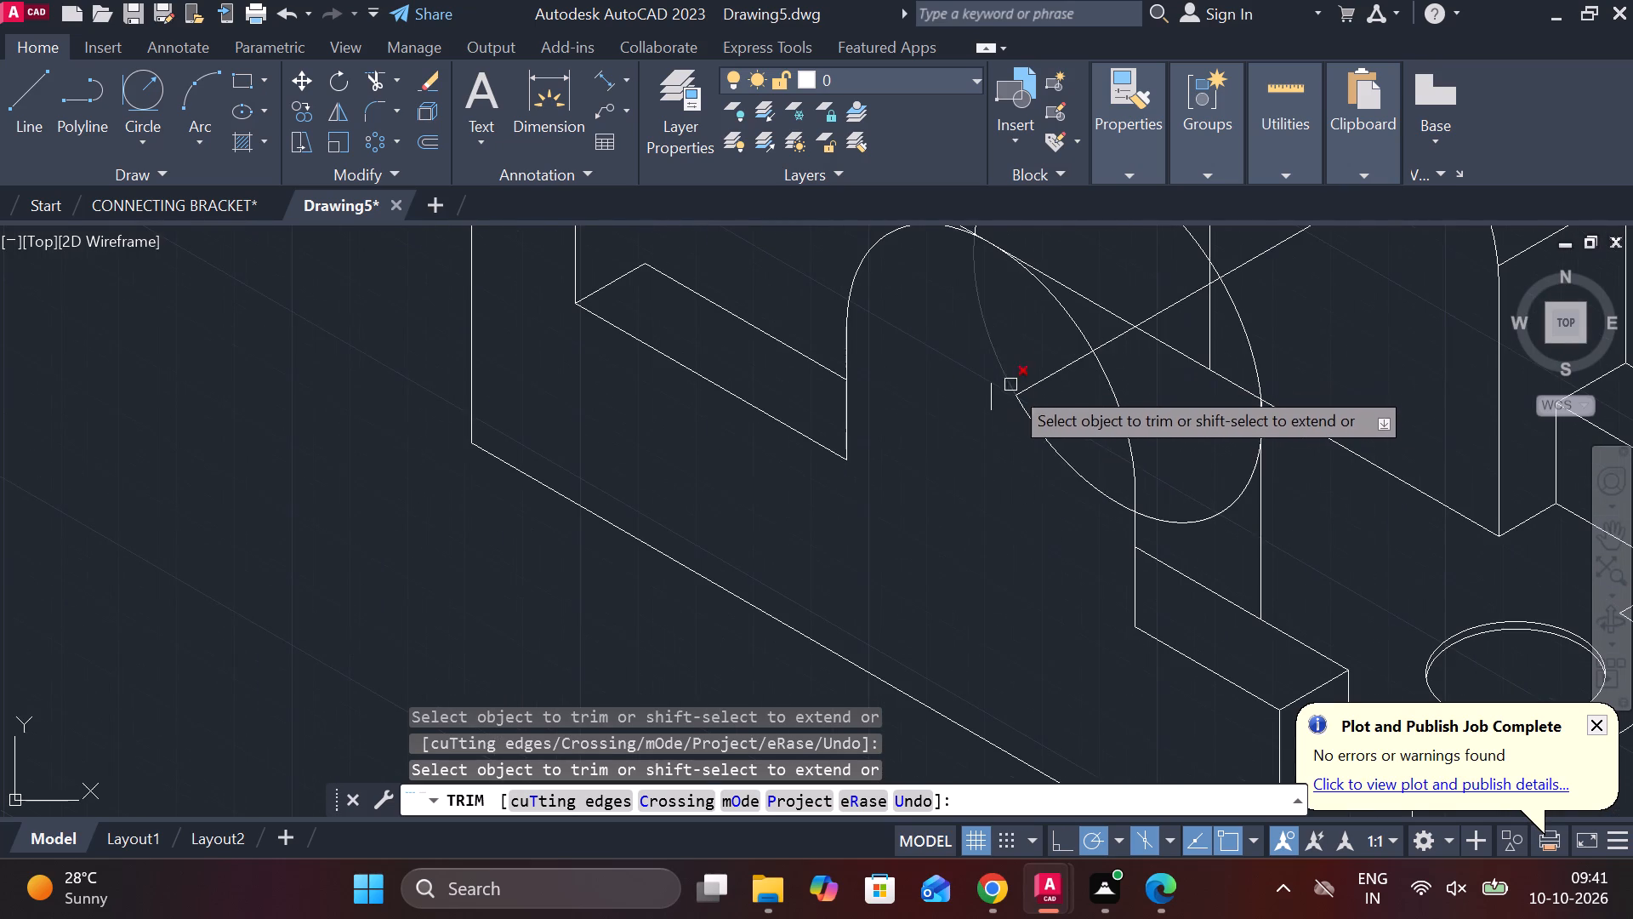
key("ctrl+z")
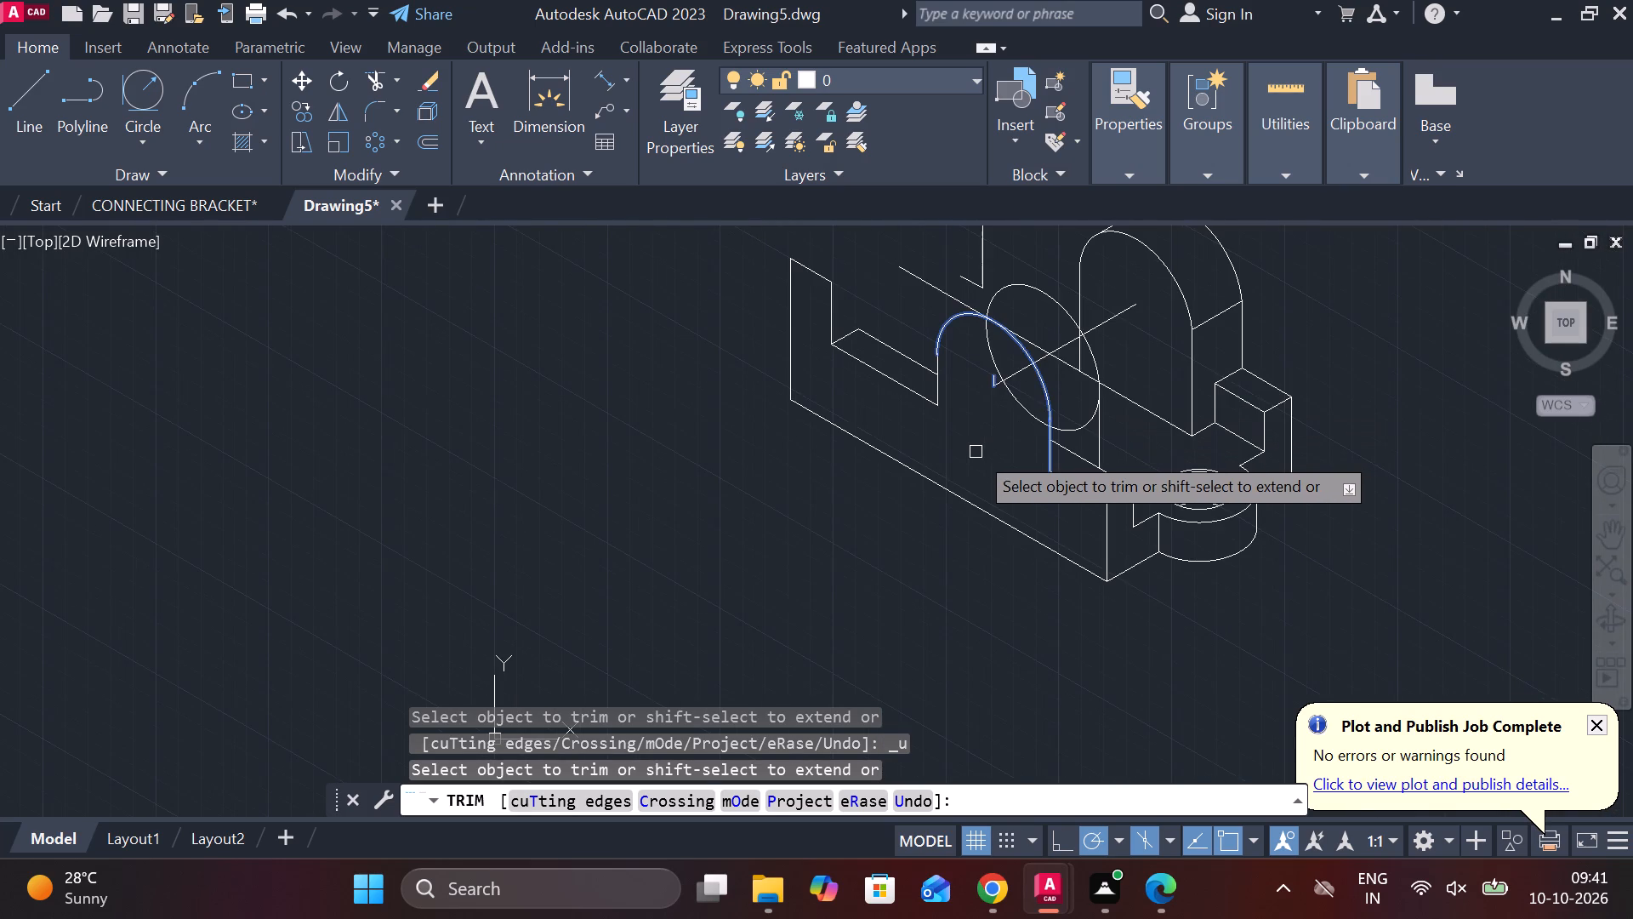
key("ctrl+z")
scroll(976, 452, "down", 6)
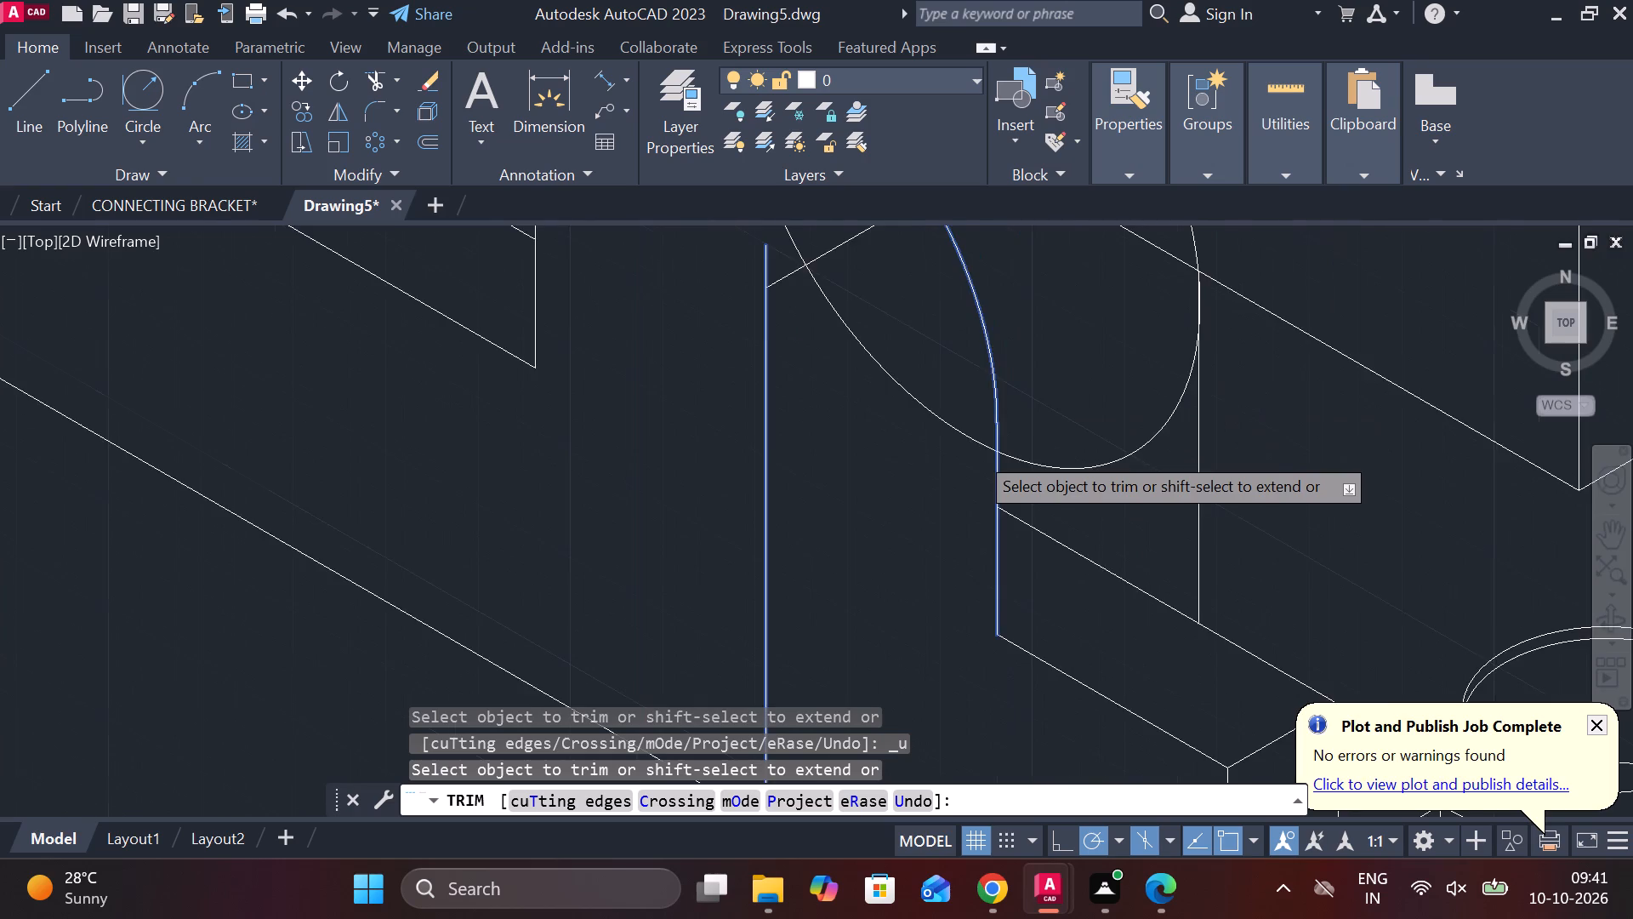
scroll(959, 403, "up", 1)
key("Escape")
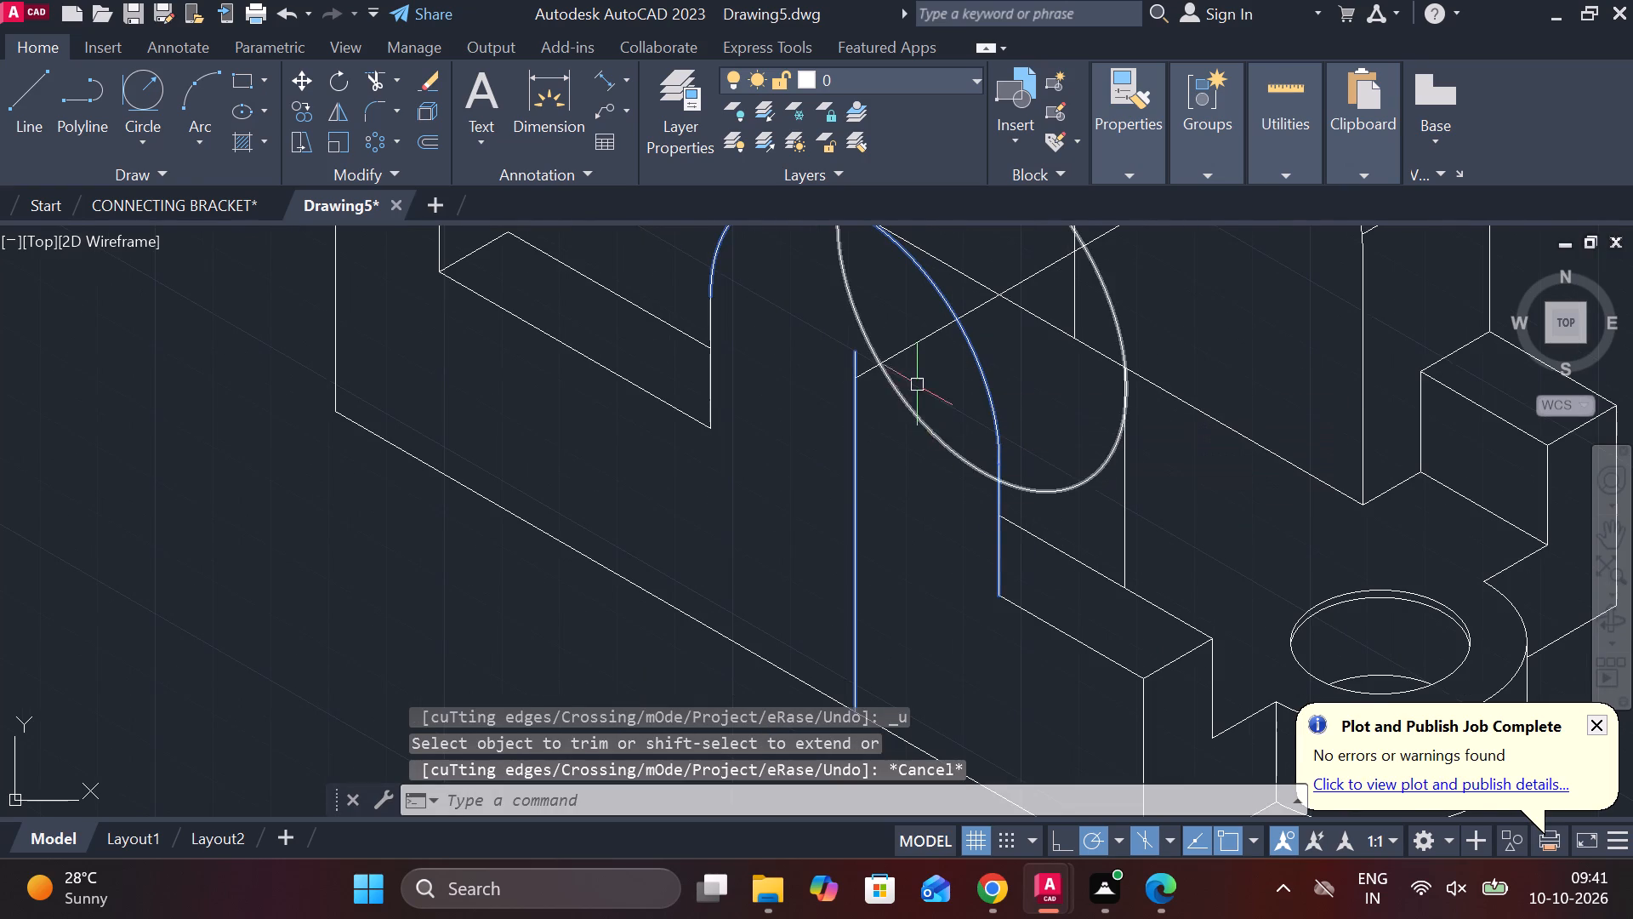
Erase the diagonal line running from the front upright's vertical centreline across its rear isocircle.
left_click(912, 357)
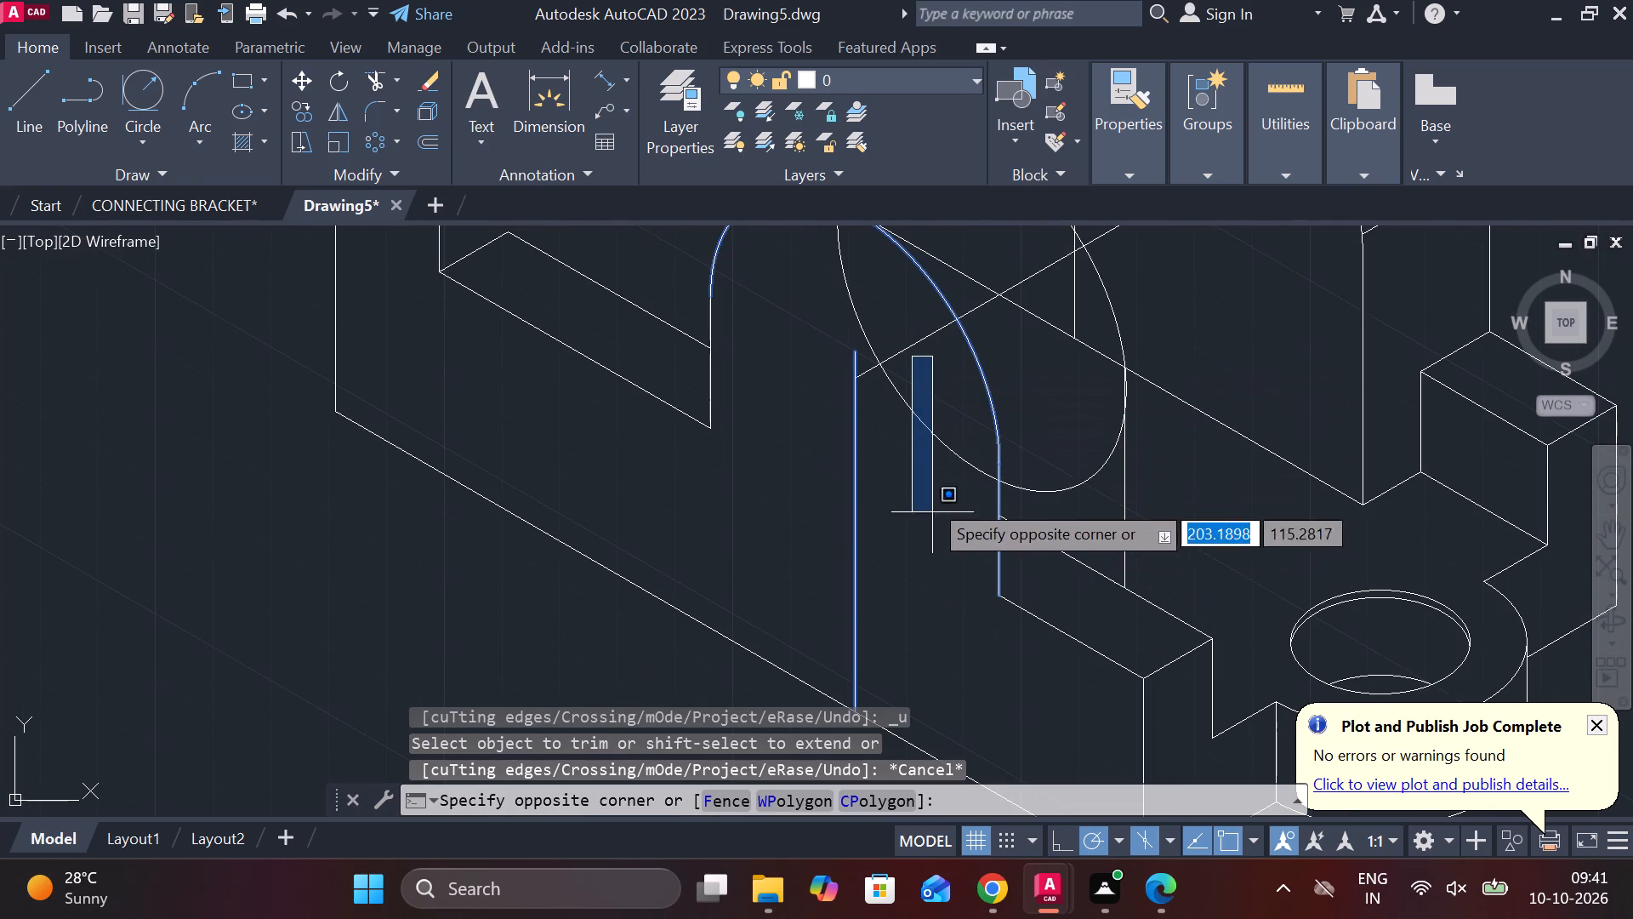
left_click(927, 385)
left_click(906, 355)
type("E")
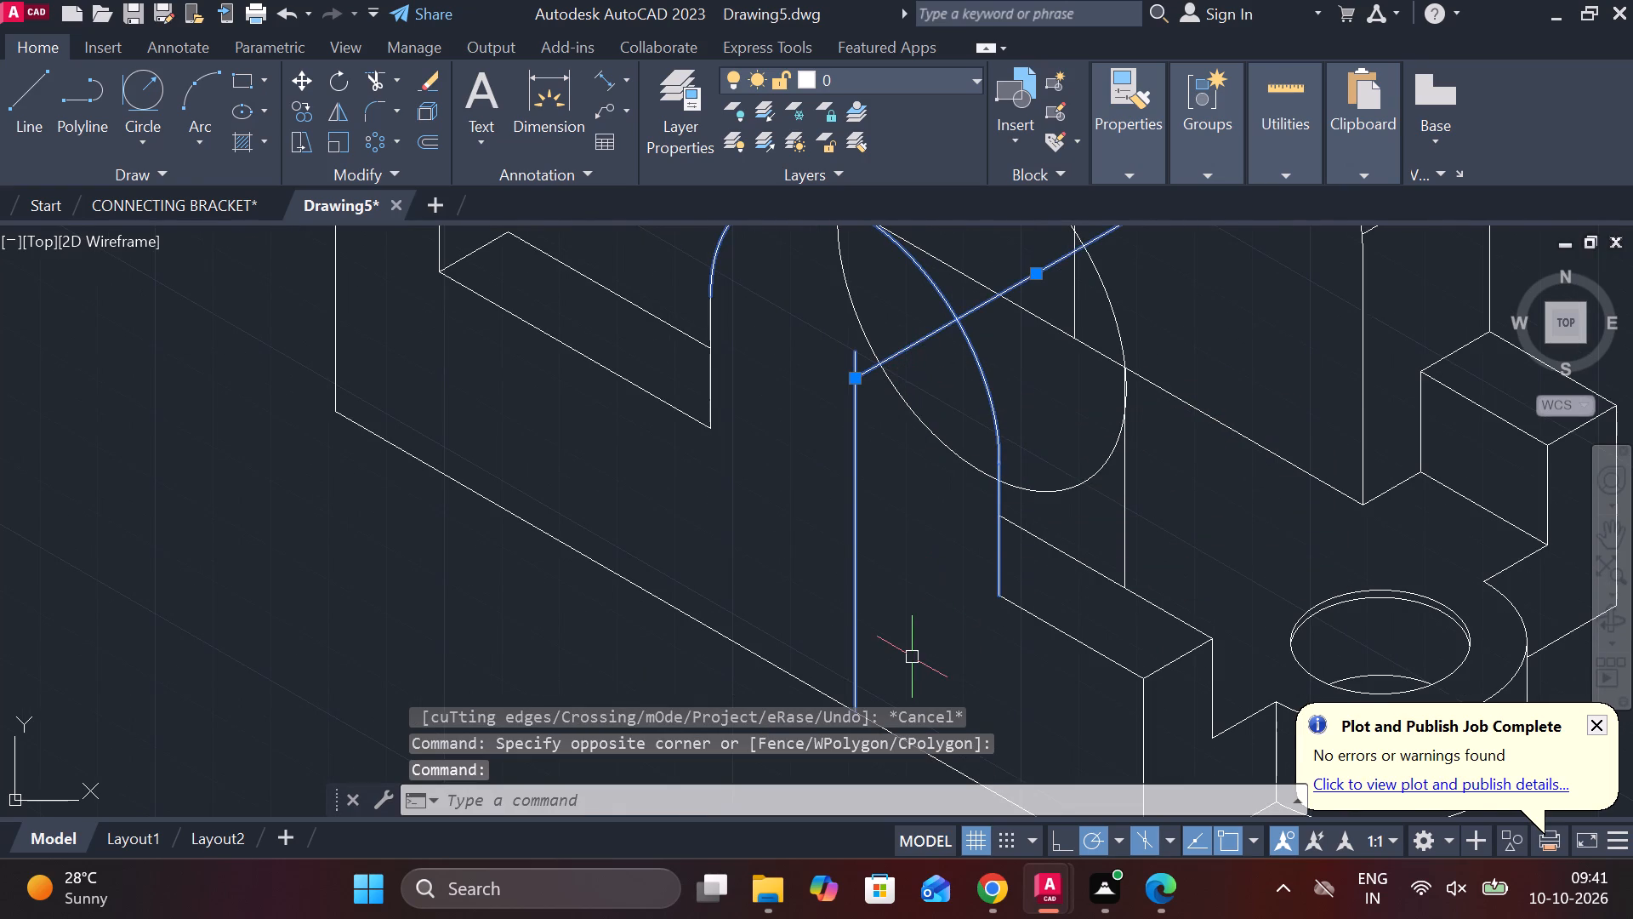
key("space")
Trim the lower arcs of the front upright's rear isocircle on both sides of the front vertical edge.
scroll(919, 528, "down", 1)
middle_click_drag(919, 528, 722, 635)
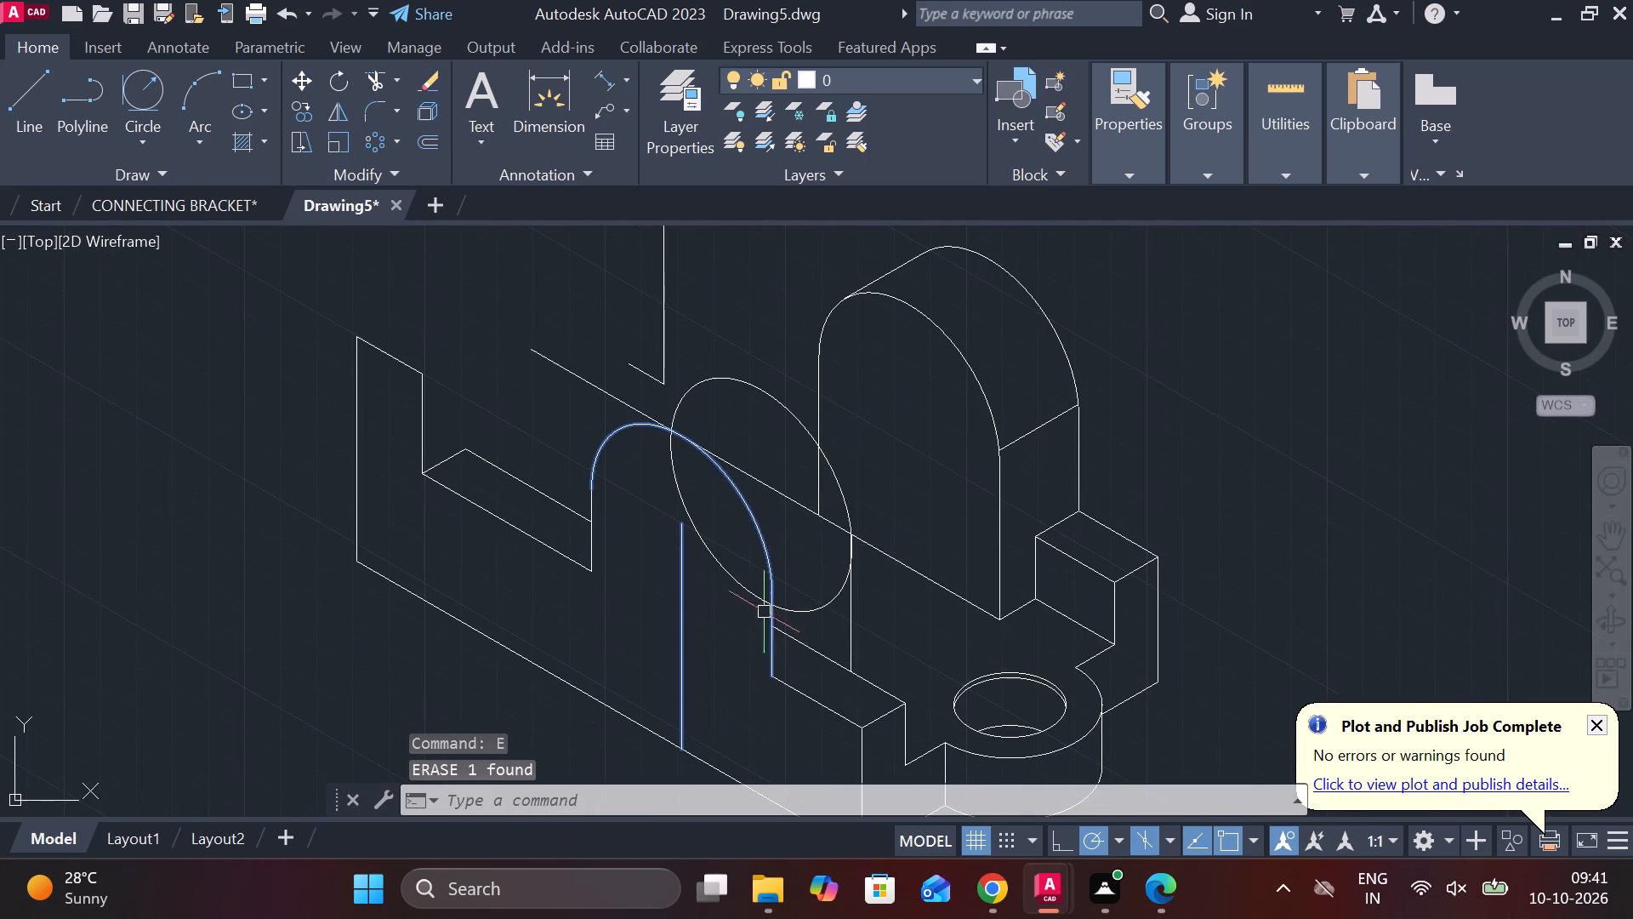
type("TR")
key("space")
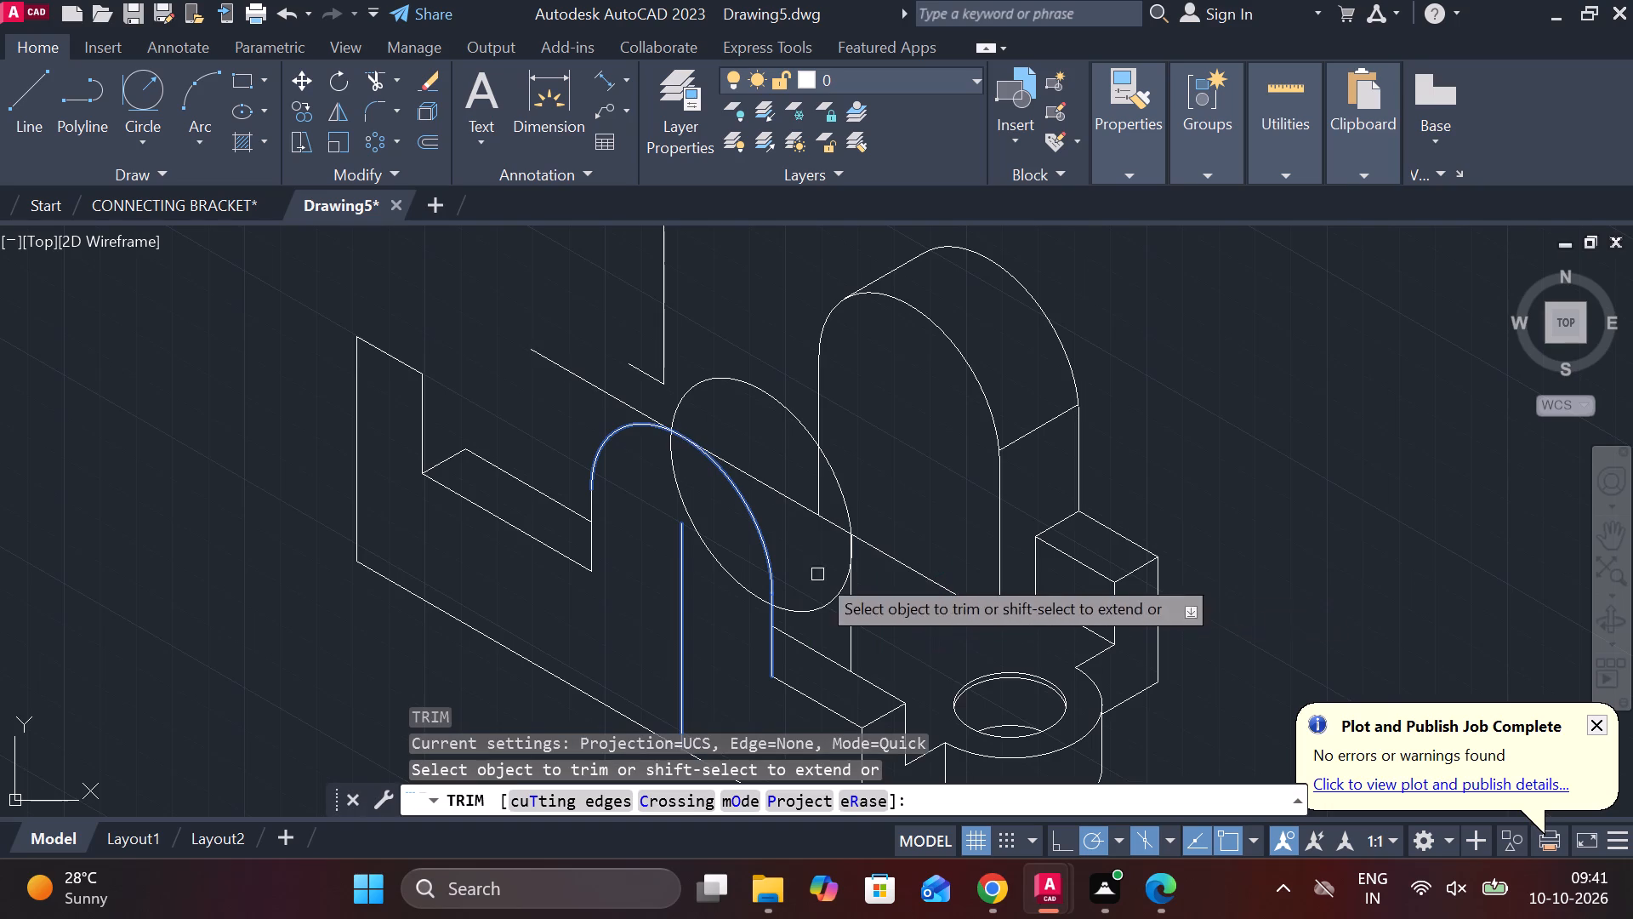
left_click(673, 467)
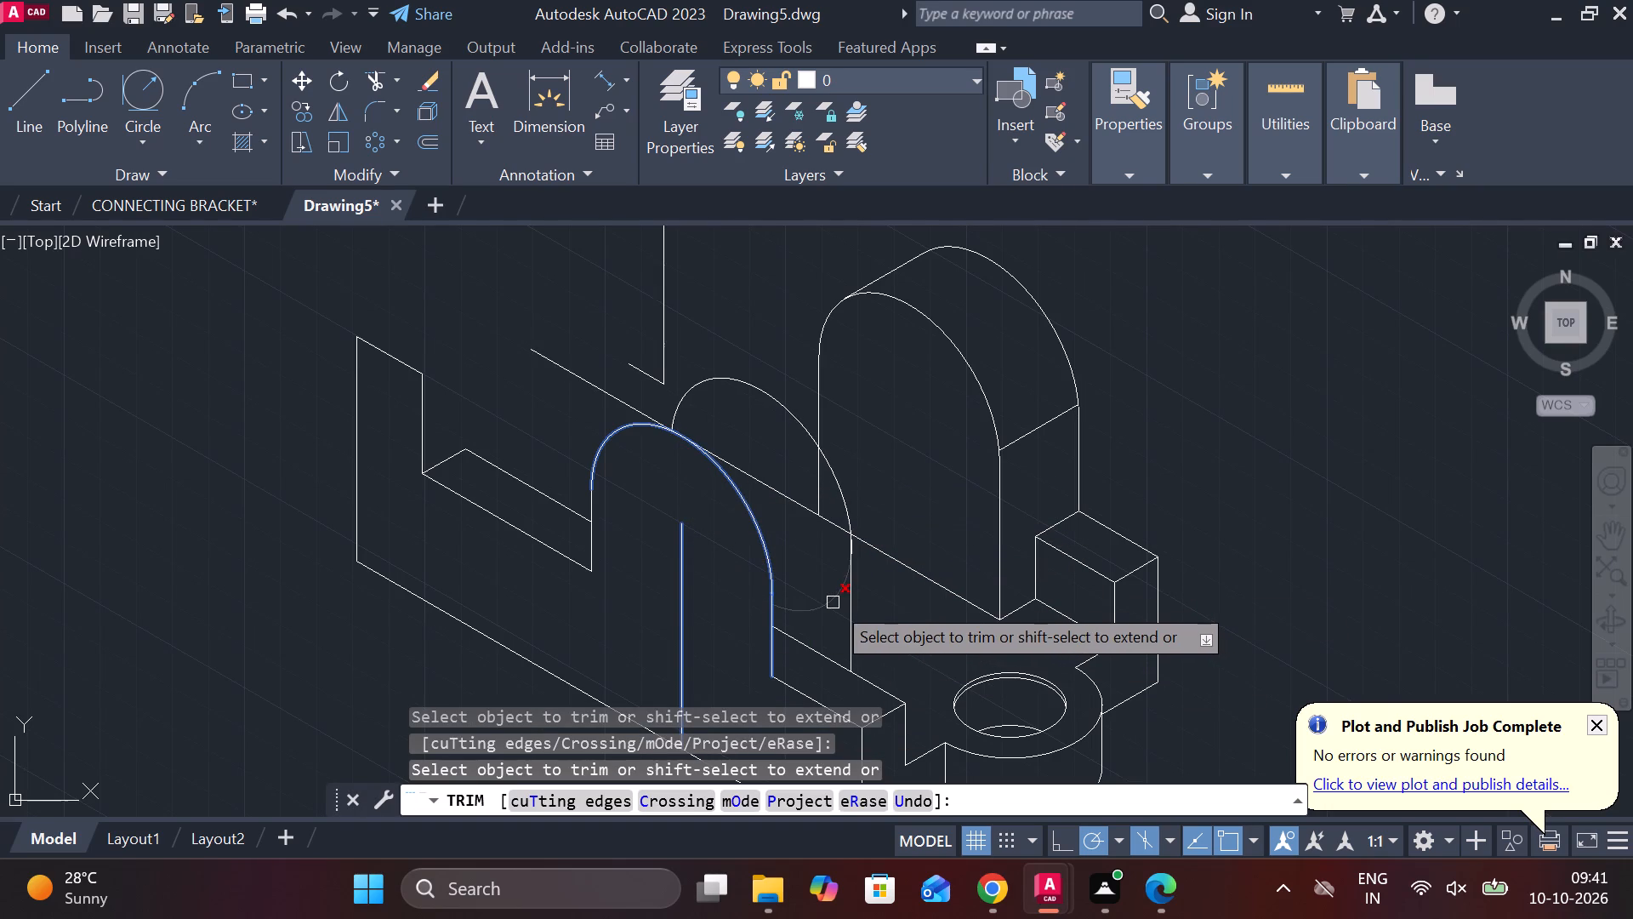
left_click(833, 602)
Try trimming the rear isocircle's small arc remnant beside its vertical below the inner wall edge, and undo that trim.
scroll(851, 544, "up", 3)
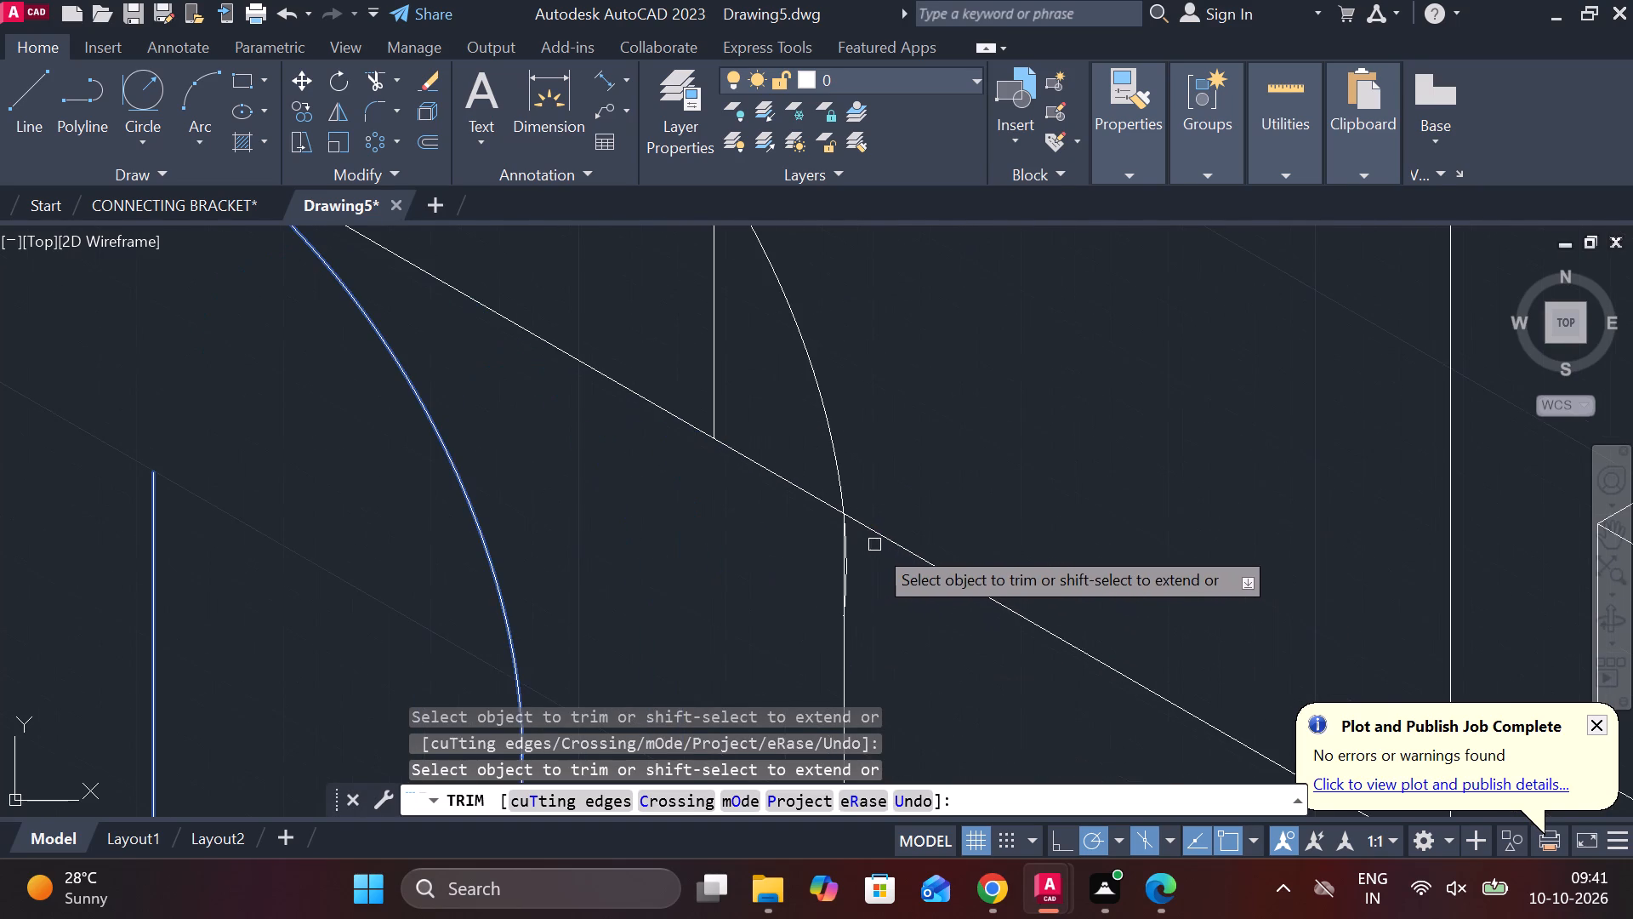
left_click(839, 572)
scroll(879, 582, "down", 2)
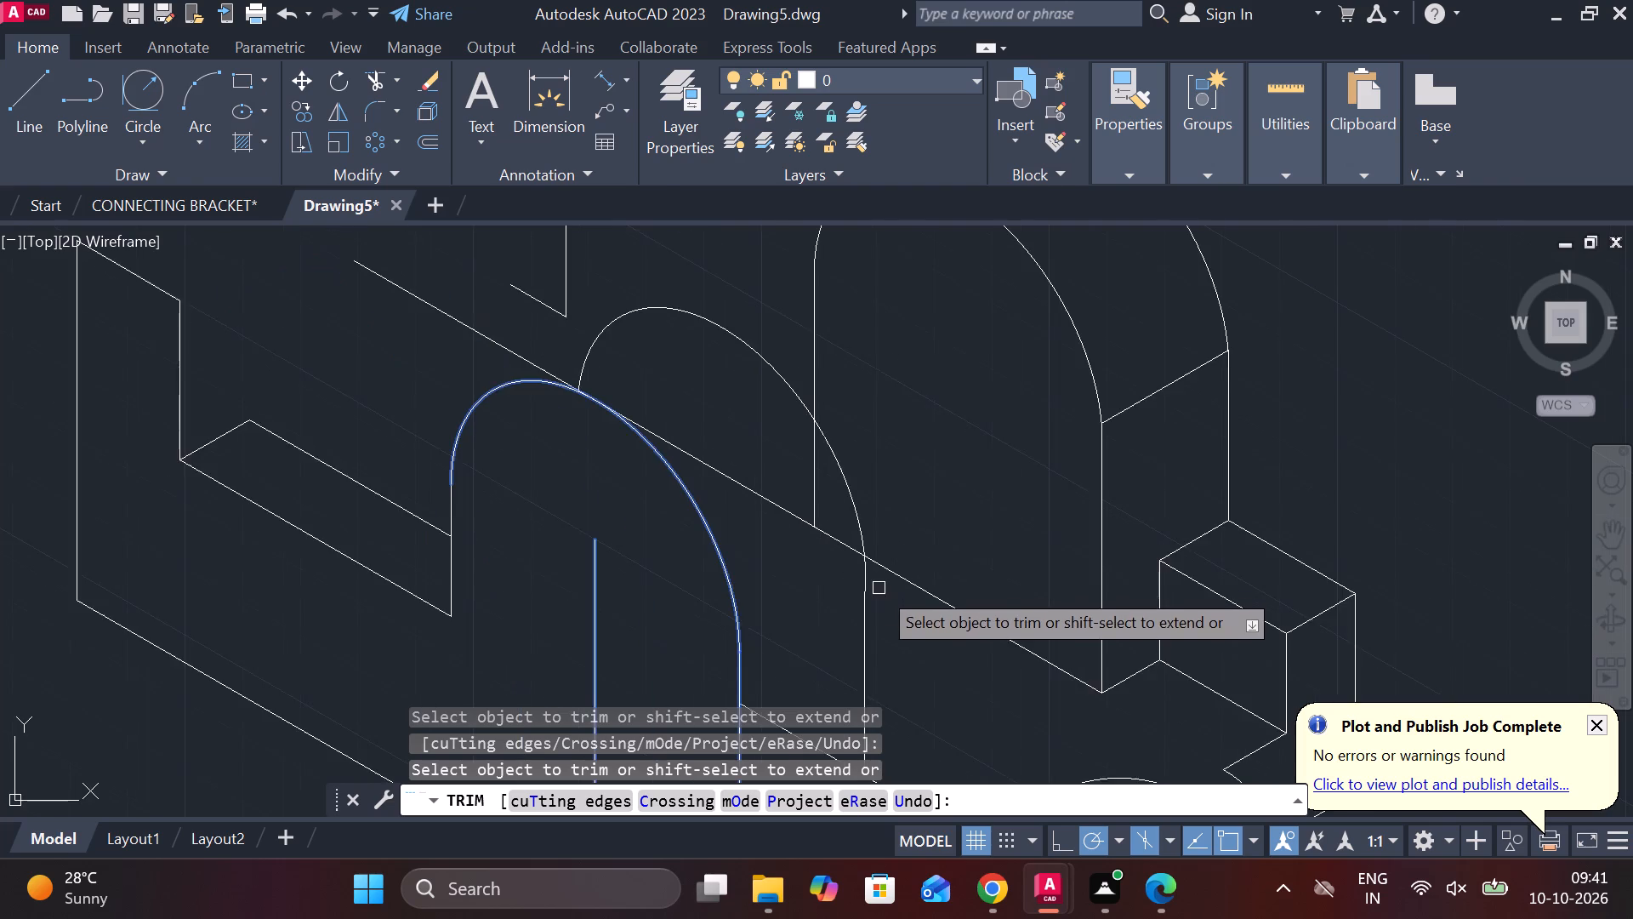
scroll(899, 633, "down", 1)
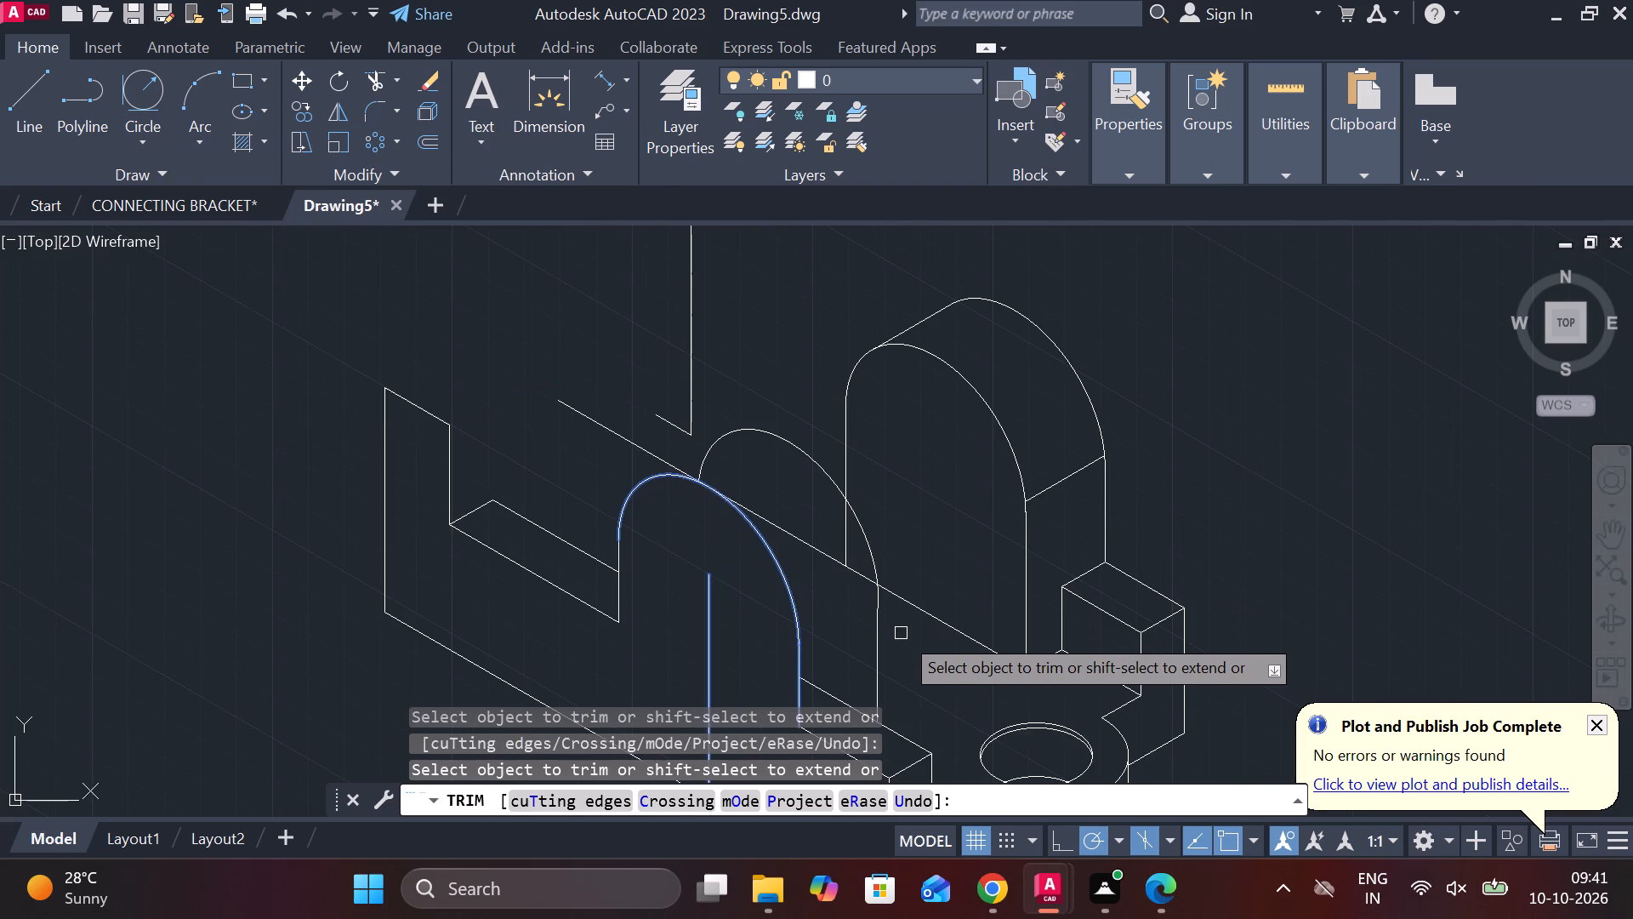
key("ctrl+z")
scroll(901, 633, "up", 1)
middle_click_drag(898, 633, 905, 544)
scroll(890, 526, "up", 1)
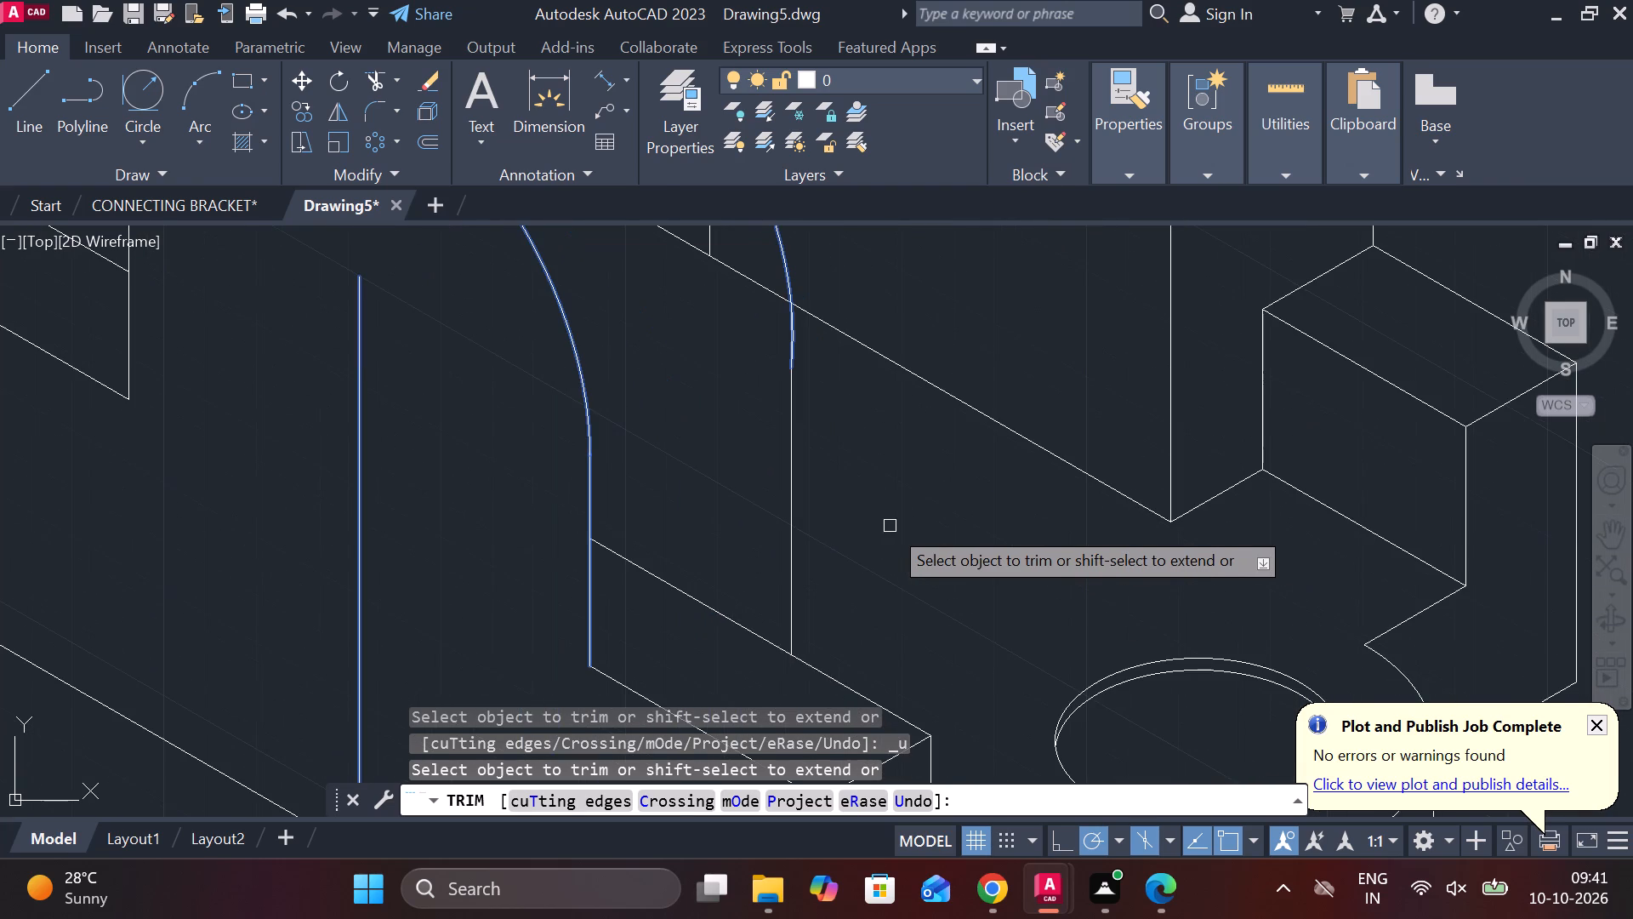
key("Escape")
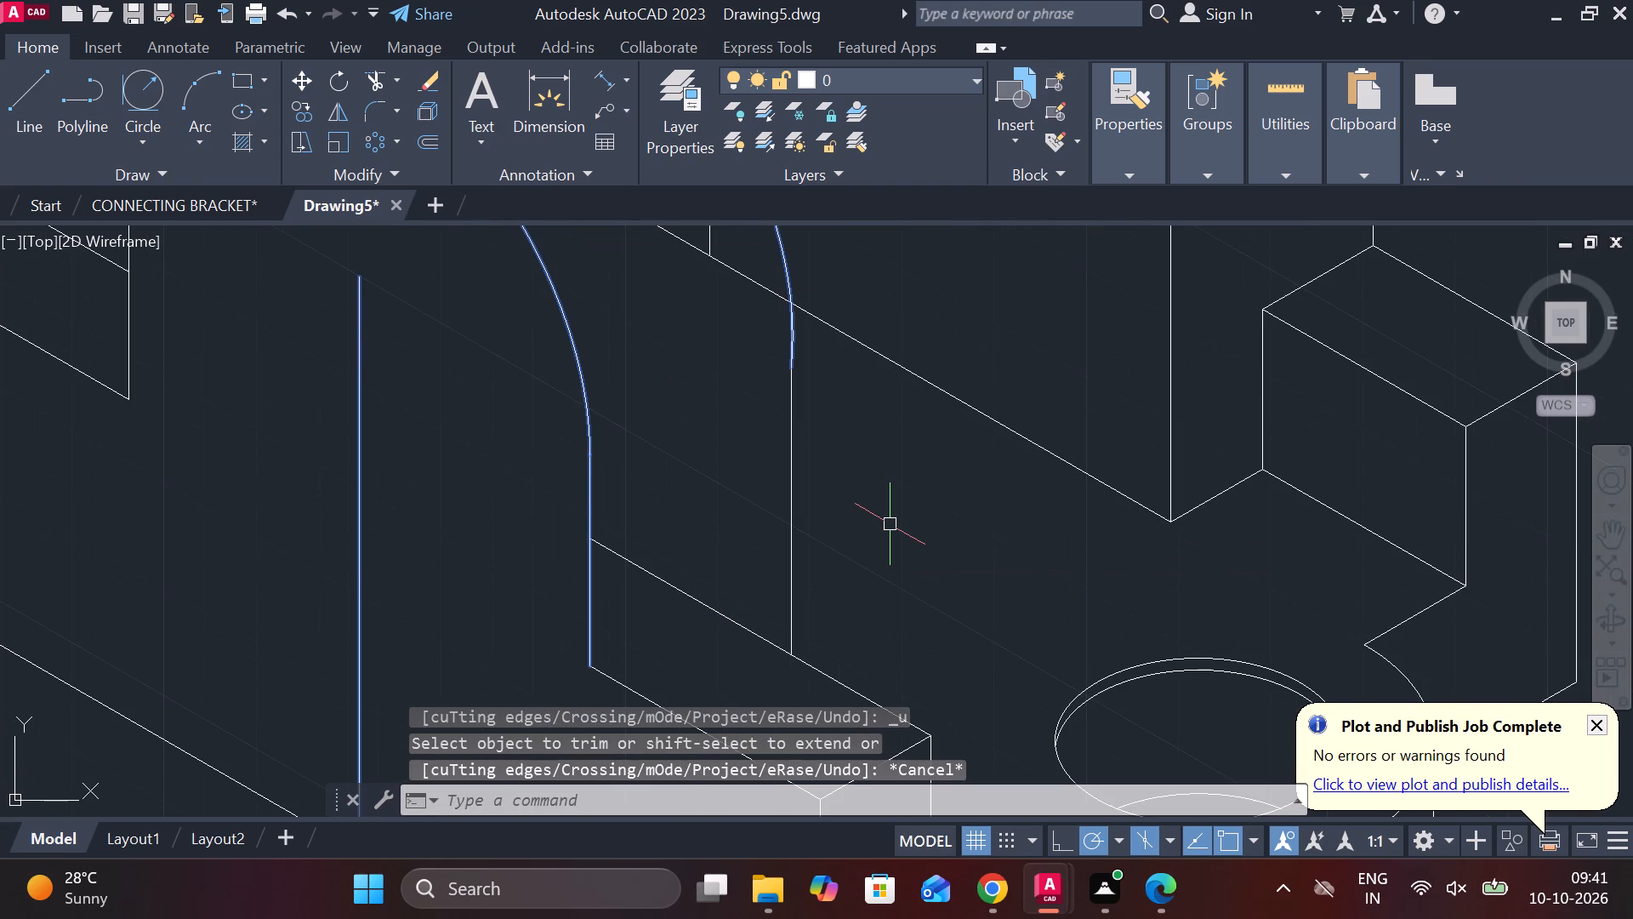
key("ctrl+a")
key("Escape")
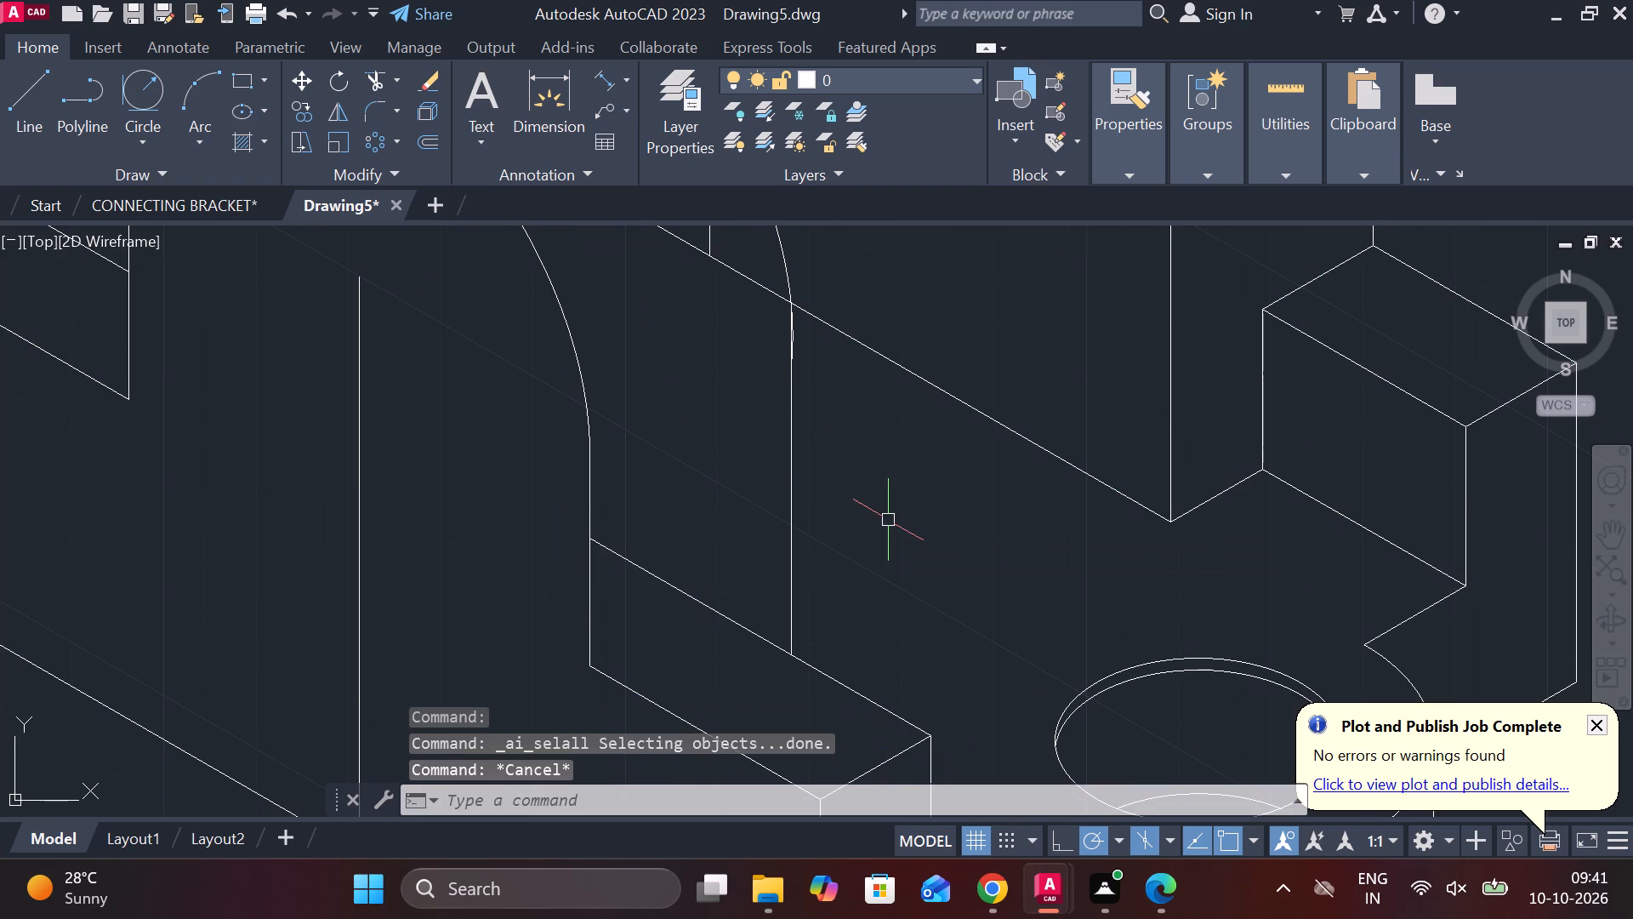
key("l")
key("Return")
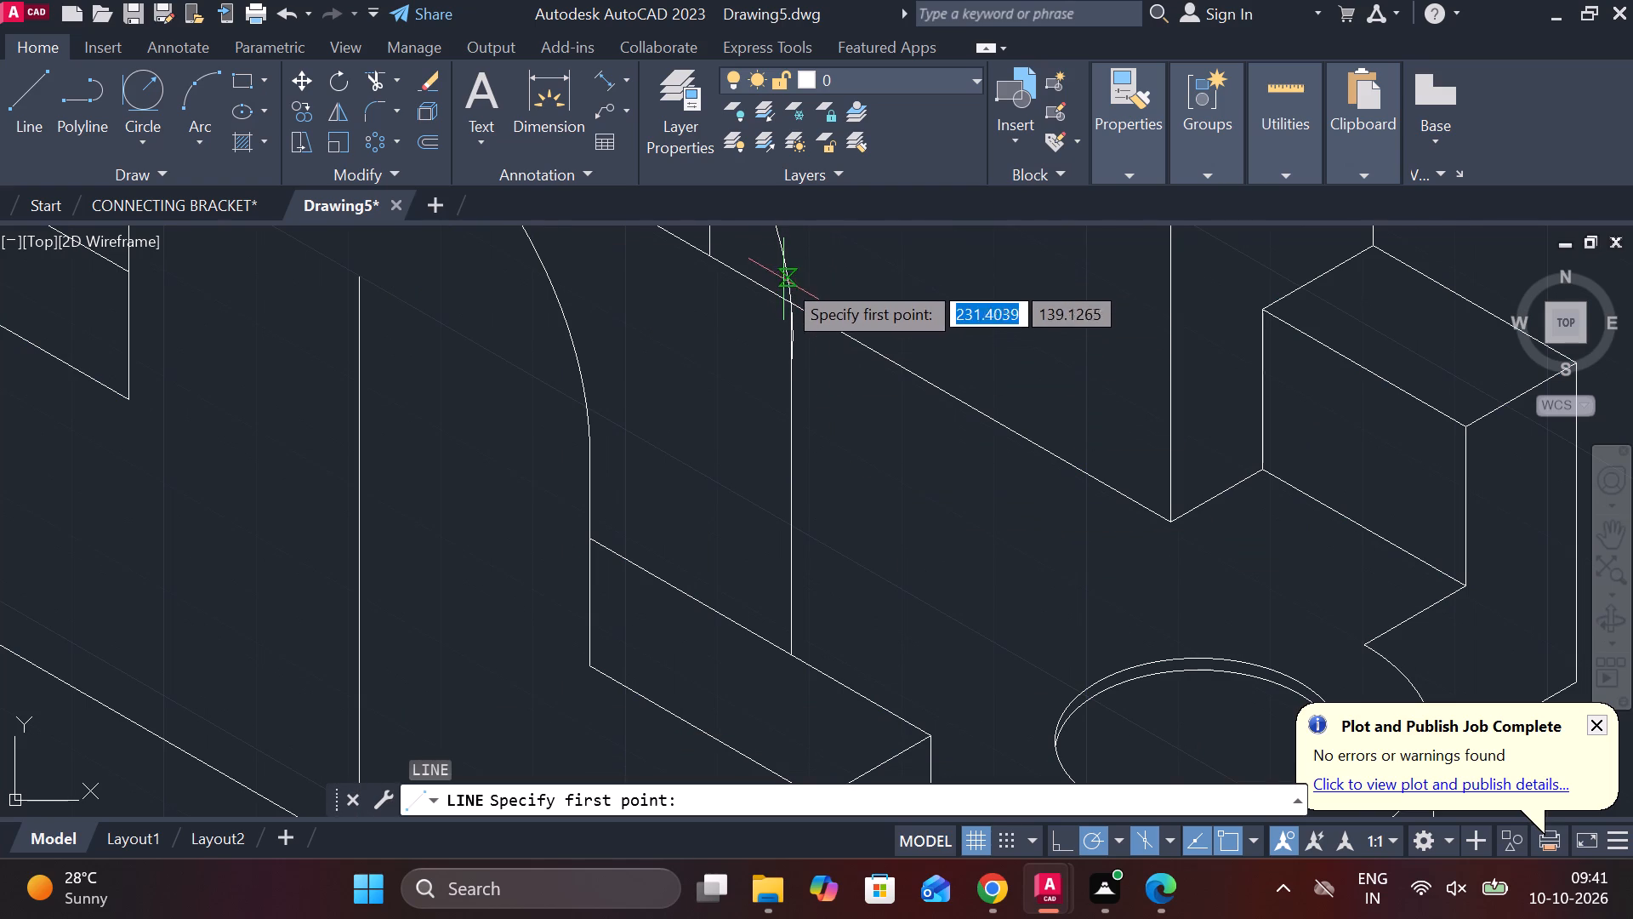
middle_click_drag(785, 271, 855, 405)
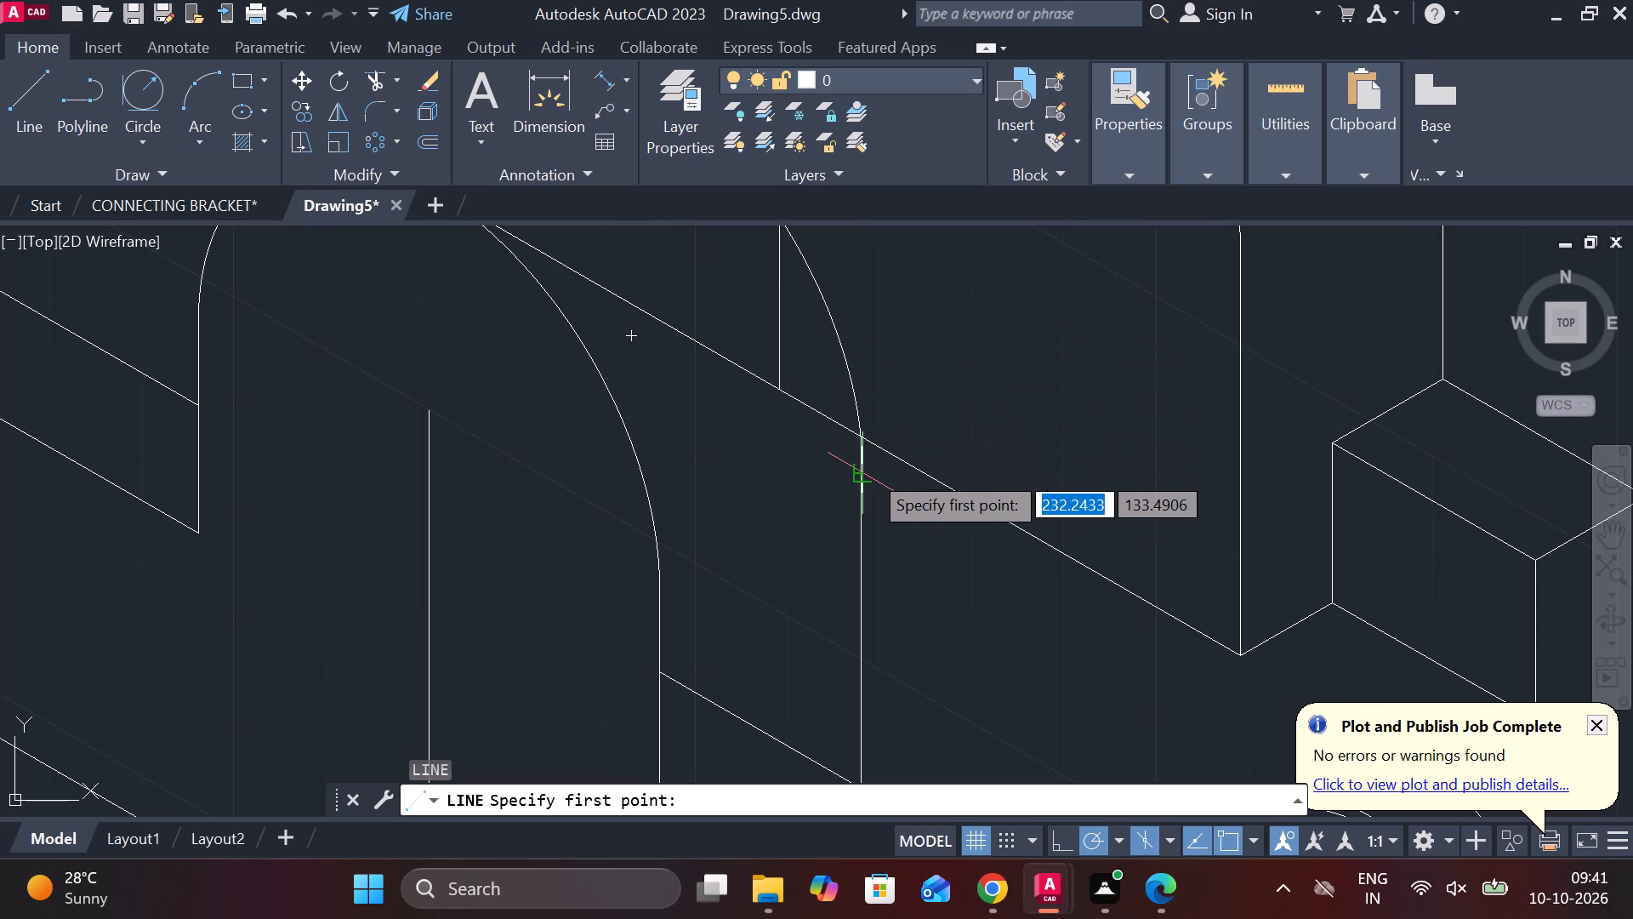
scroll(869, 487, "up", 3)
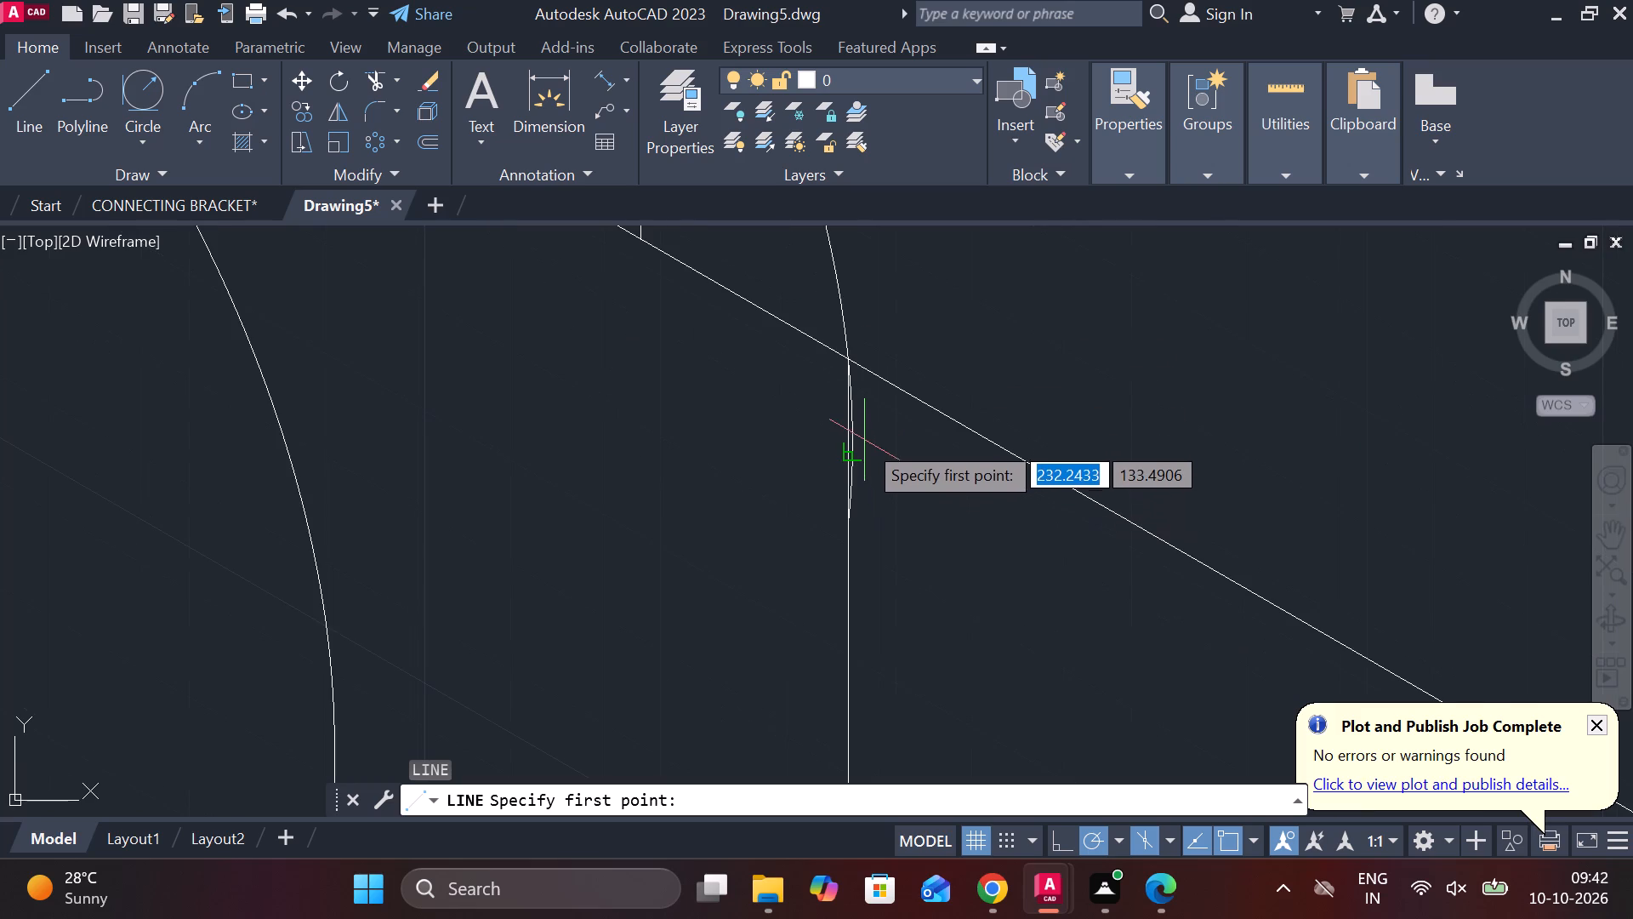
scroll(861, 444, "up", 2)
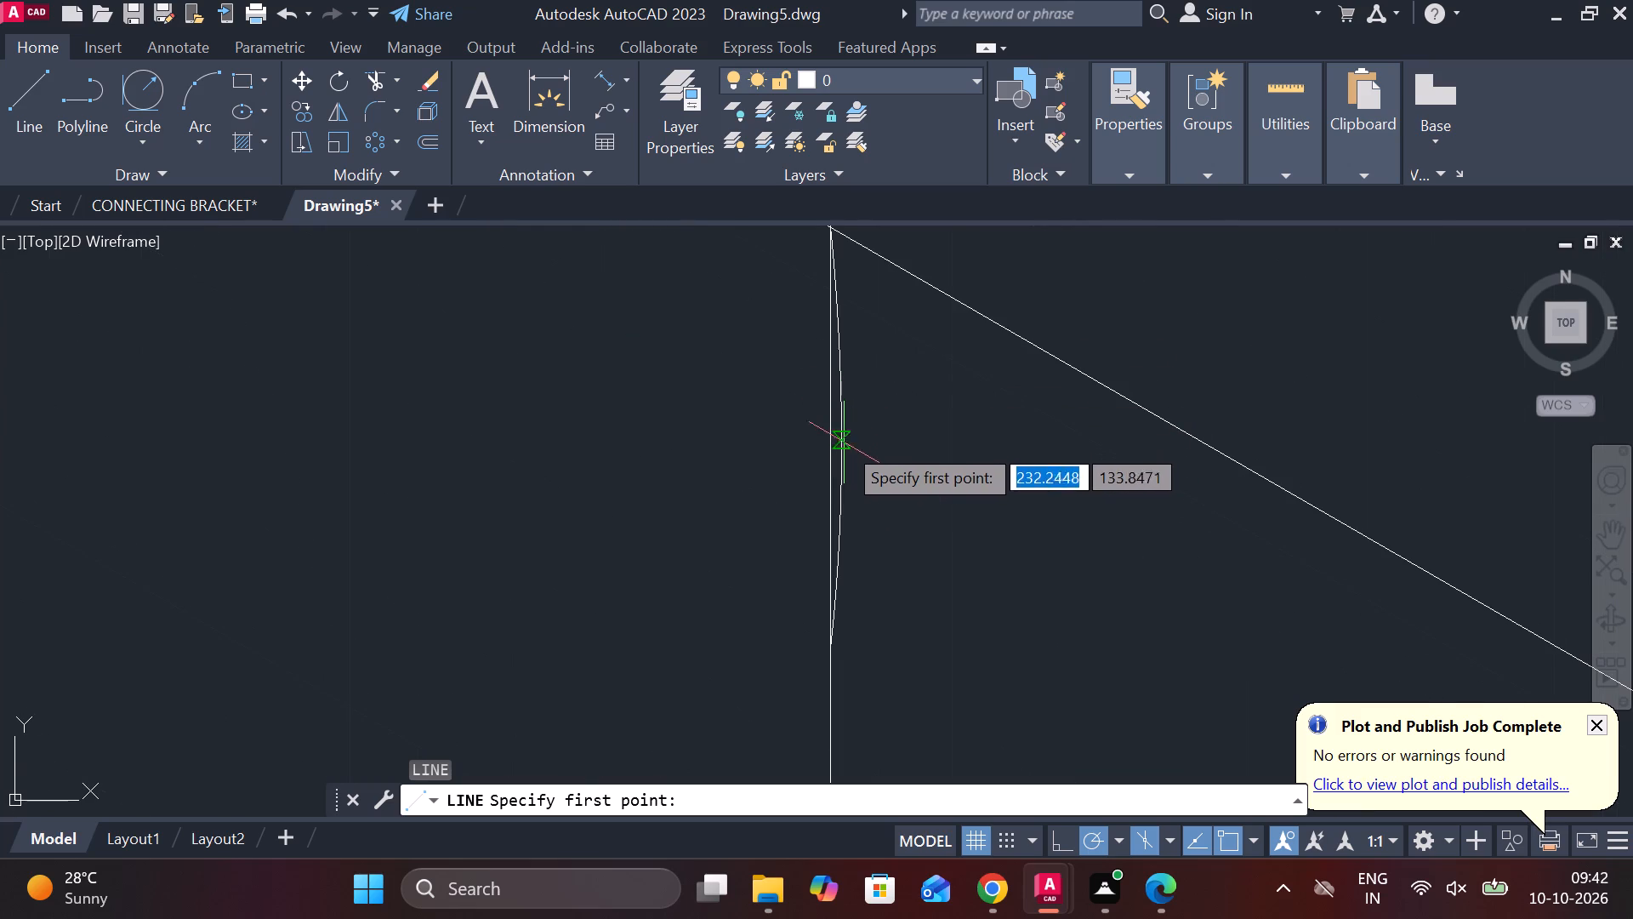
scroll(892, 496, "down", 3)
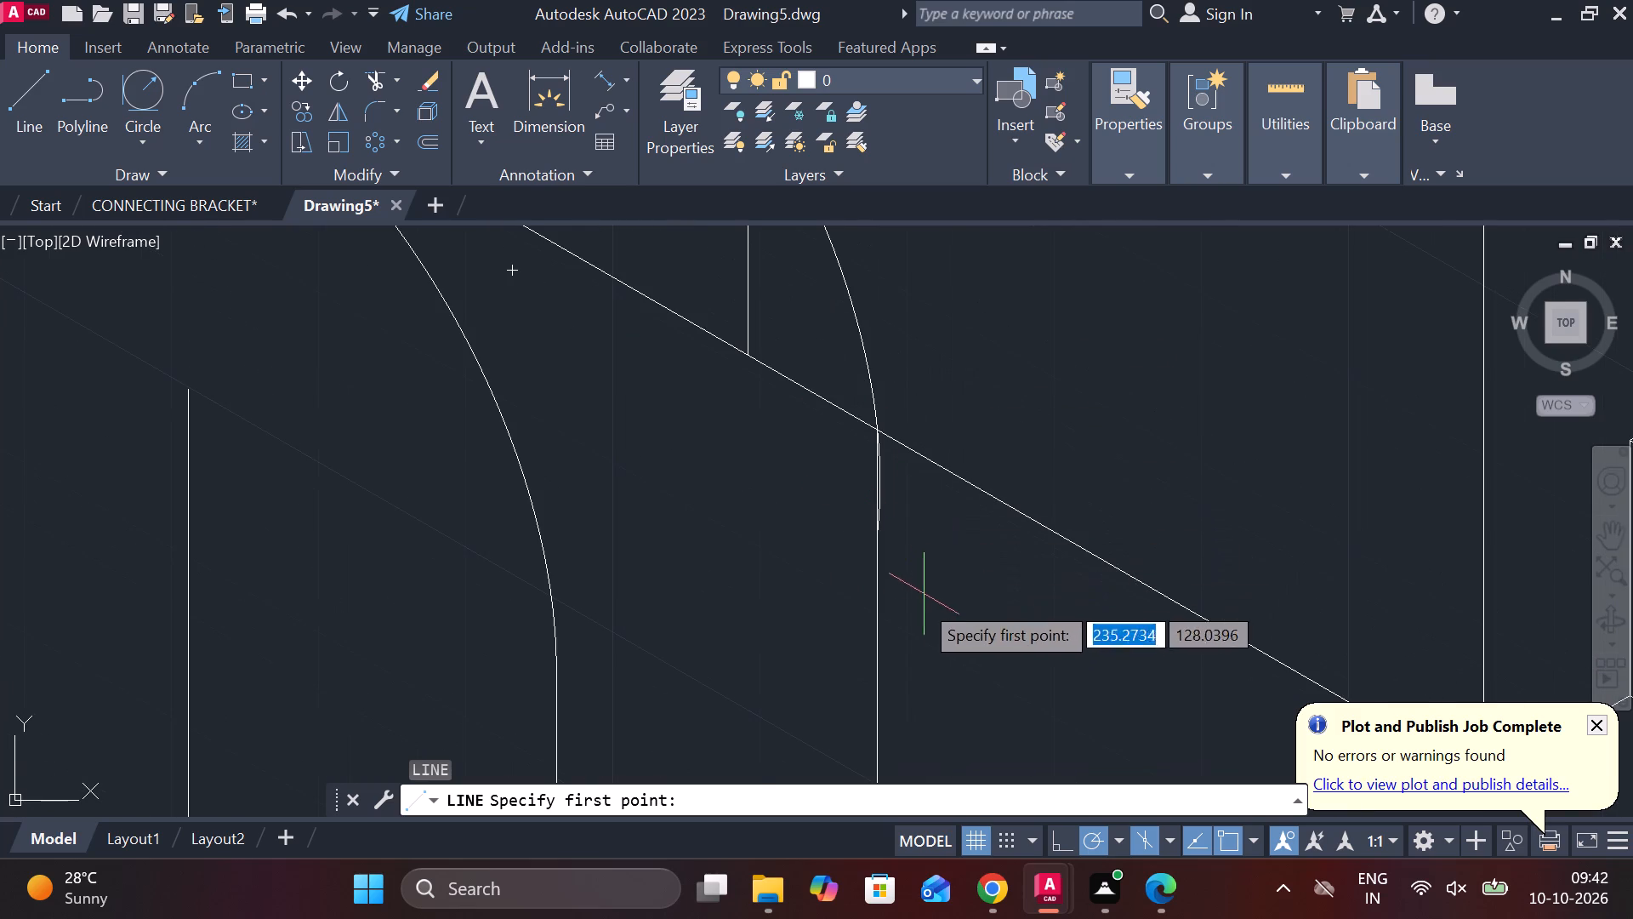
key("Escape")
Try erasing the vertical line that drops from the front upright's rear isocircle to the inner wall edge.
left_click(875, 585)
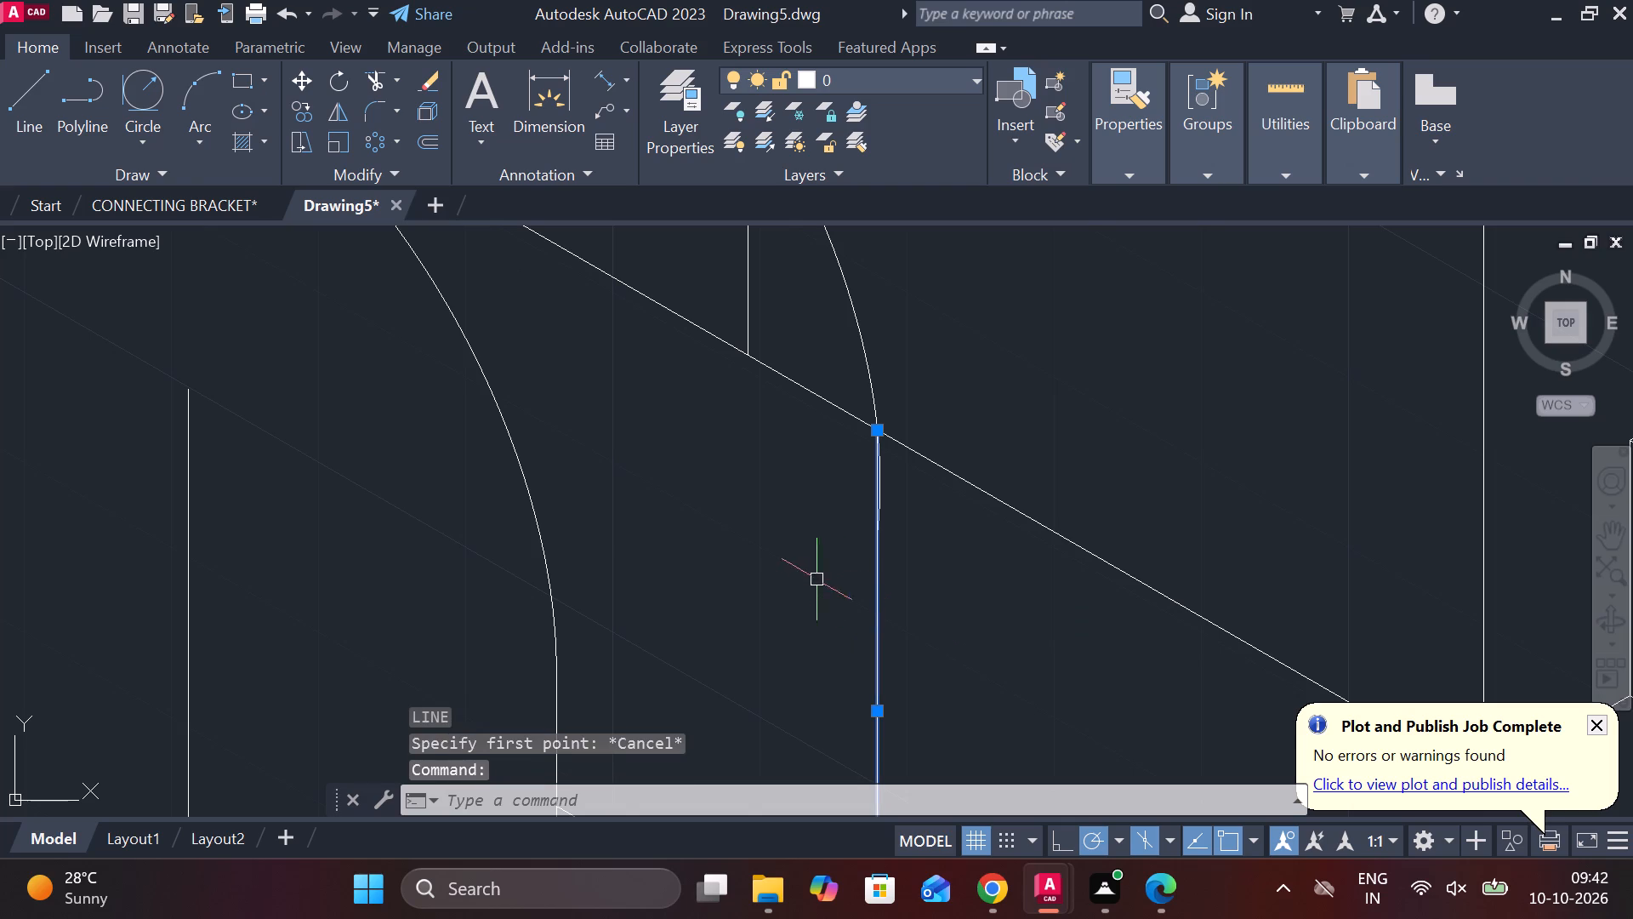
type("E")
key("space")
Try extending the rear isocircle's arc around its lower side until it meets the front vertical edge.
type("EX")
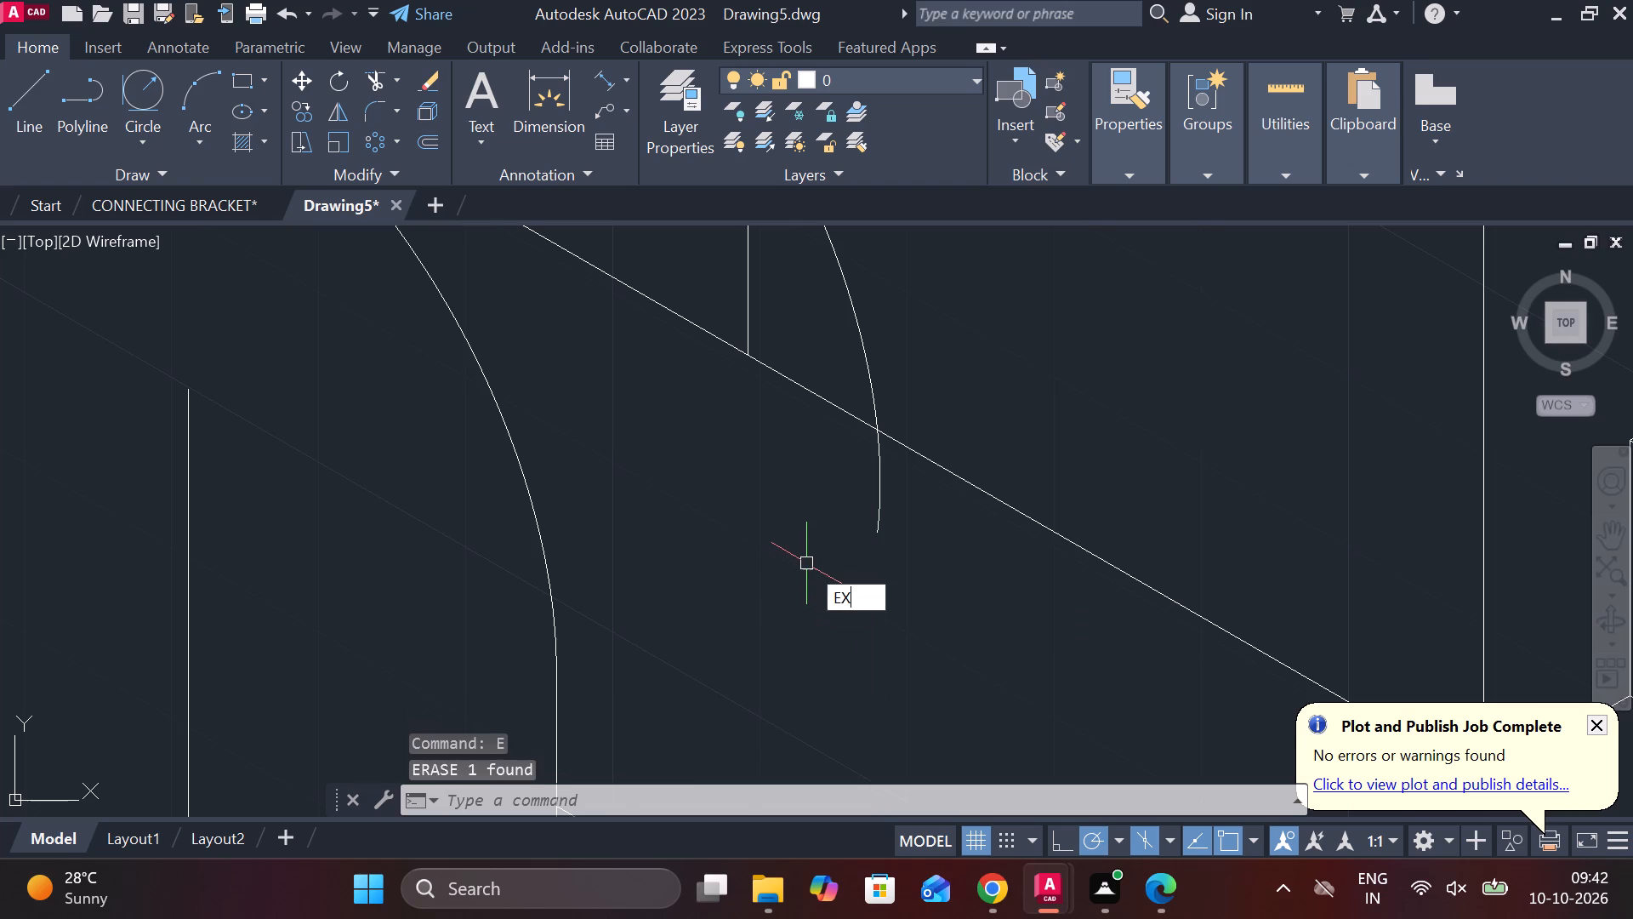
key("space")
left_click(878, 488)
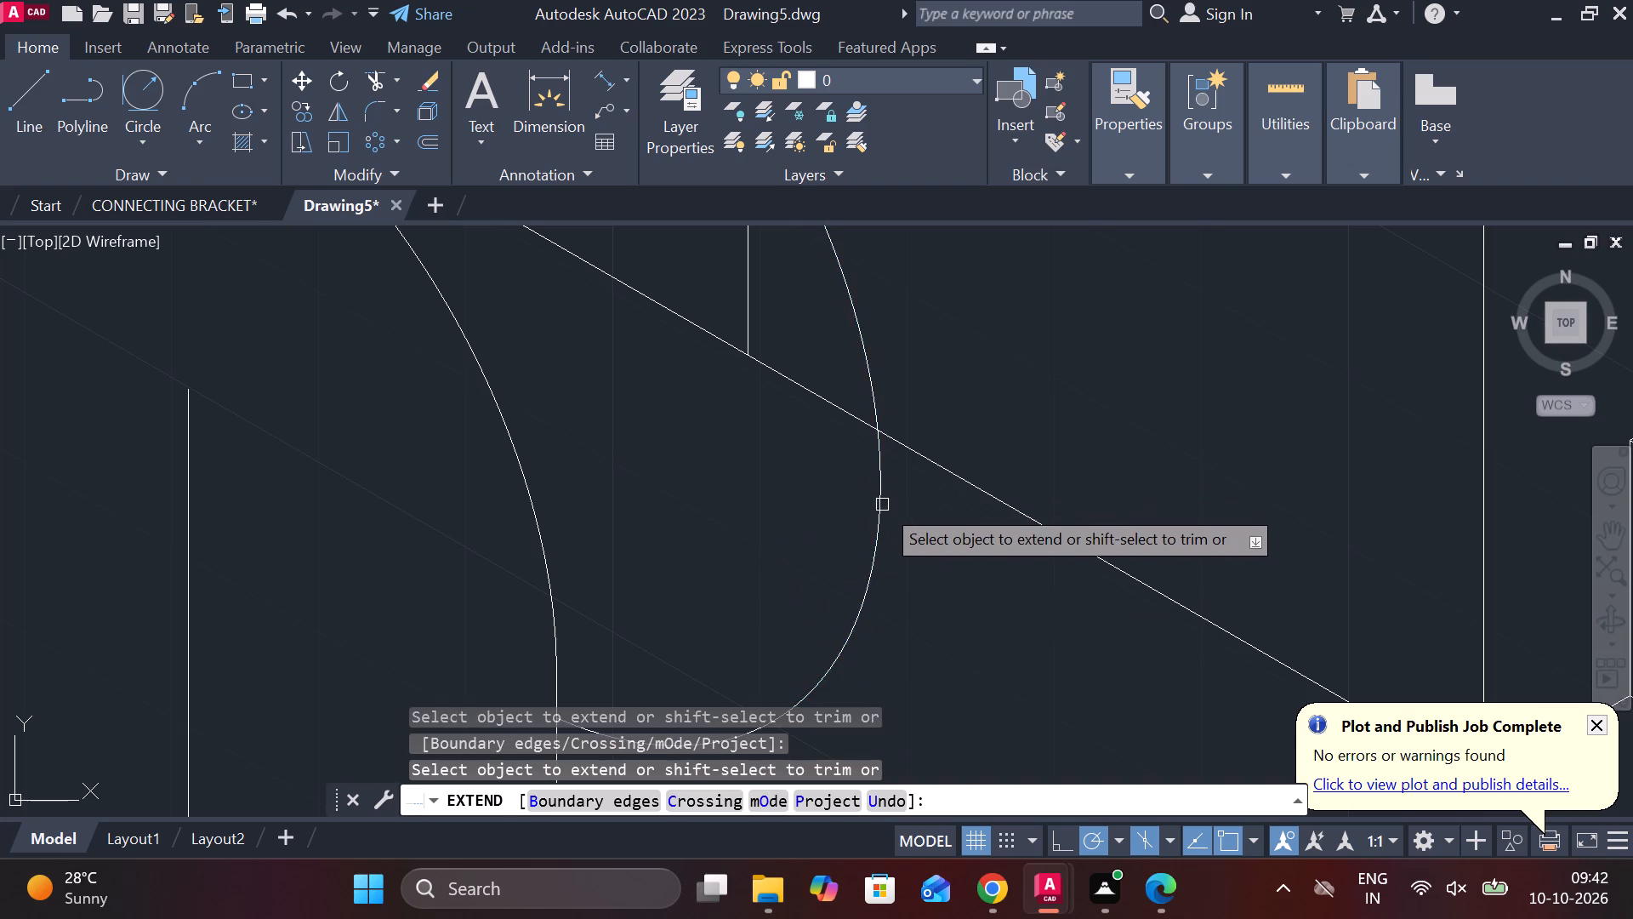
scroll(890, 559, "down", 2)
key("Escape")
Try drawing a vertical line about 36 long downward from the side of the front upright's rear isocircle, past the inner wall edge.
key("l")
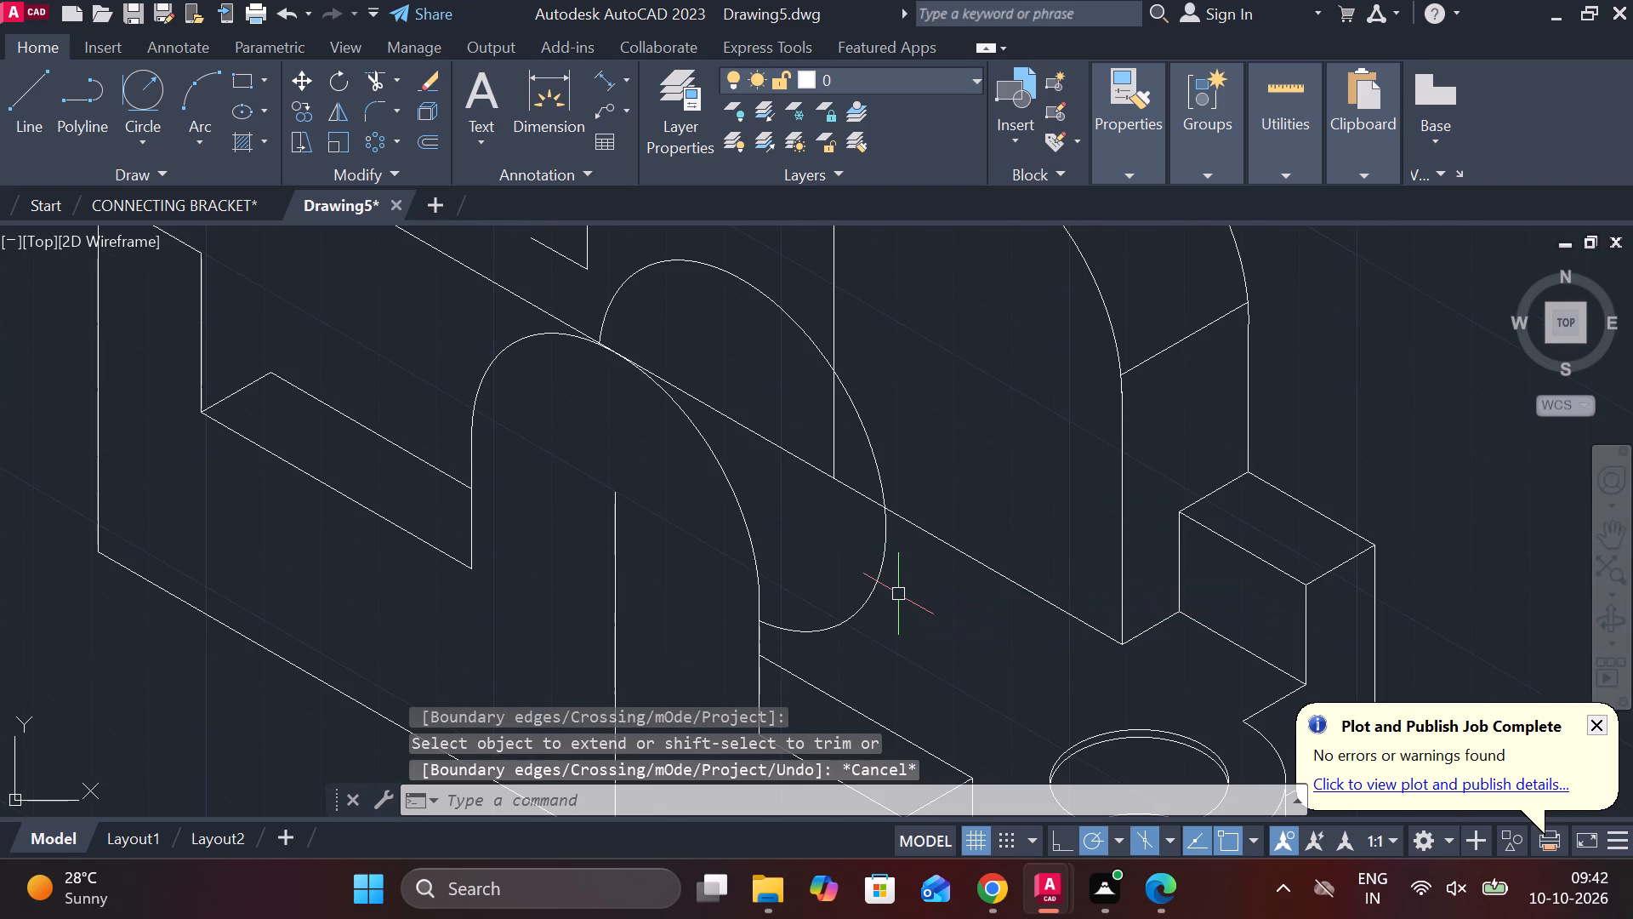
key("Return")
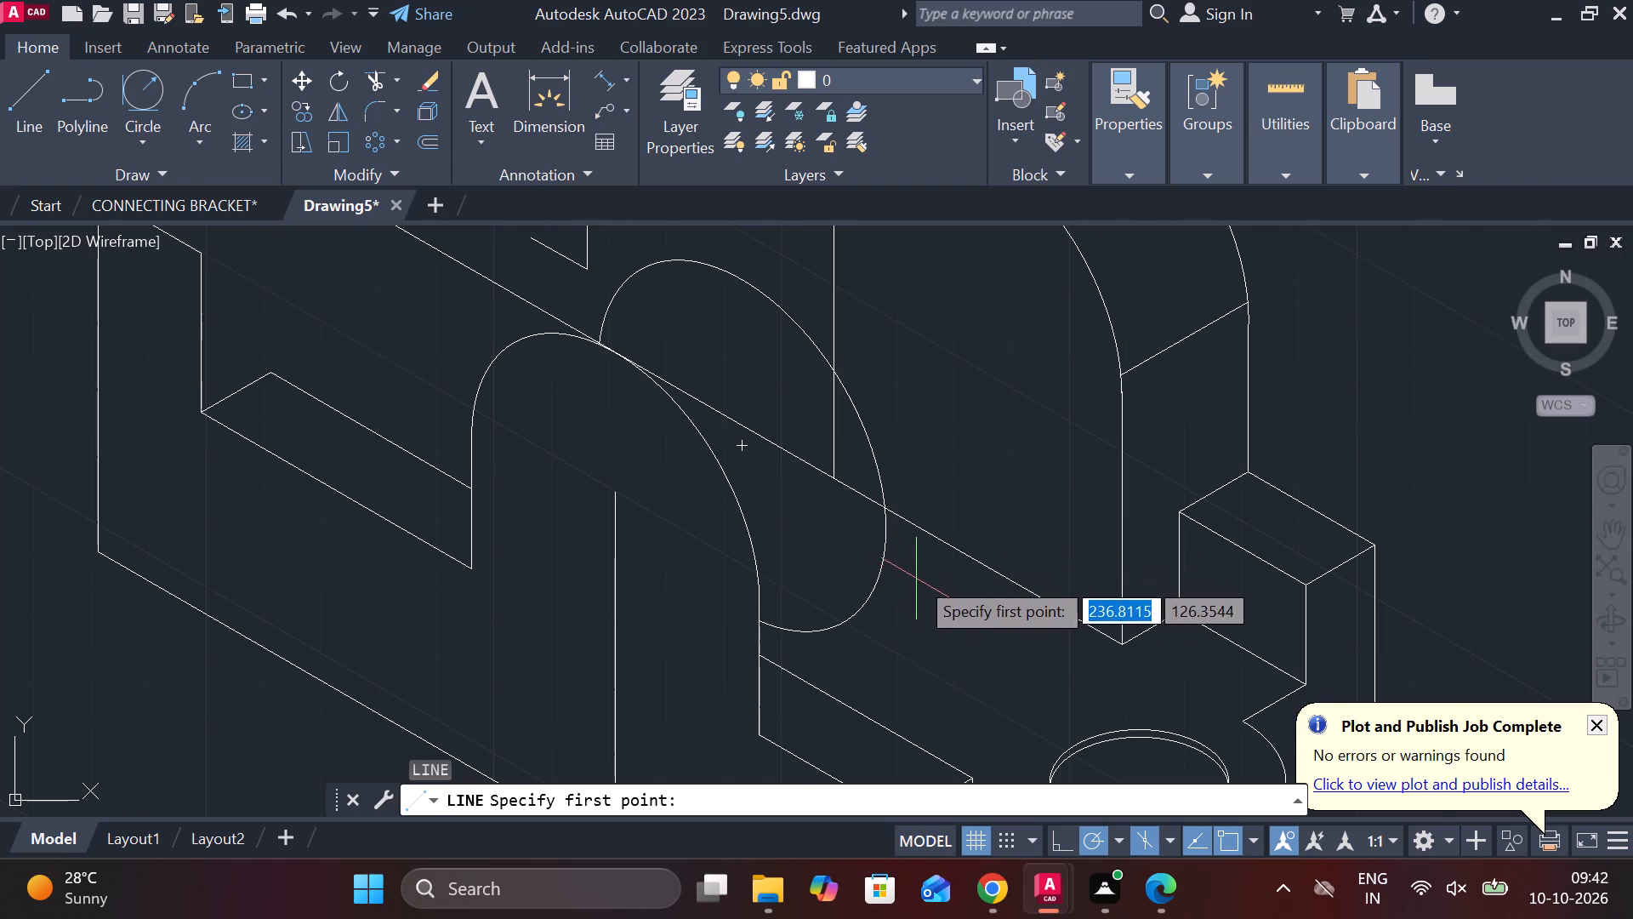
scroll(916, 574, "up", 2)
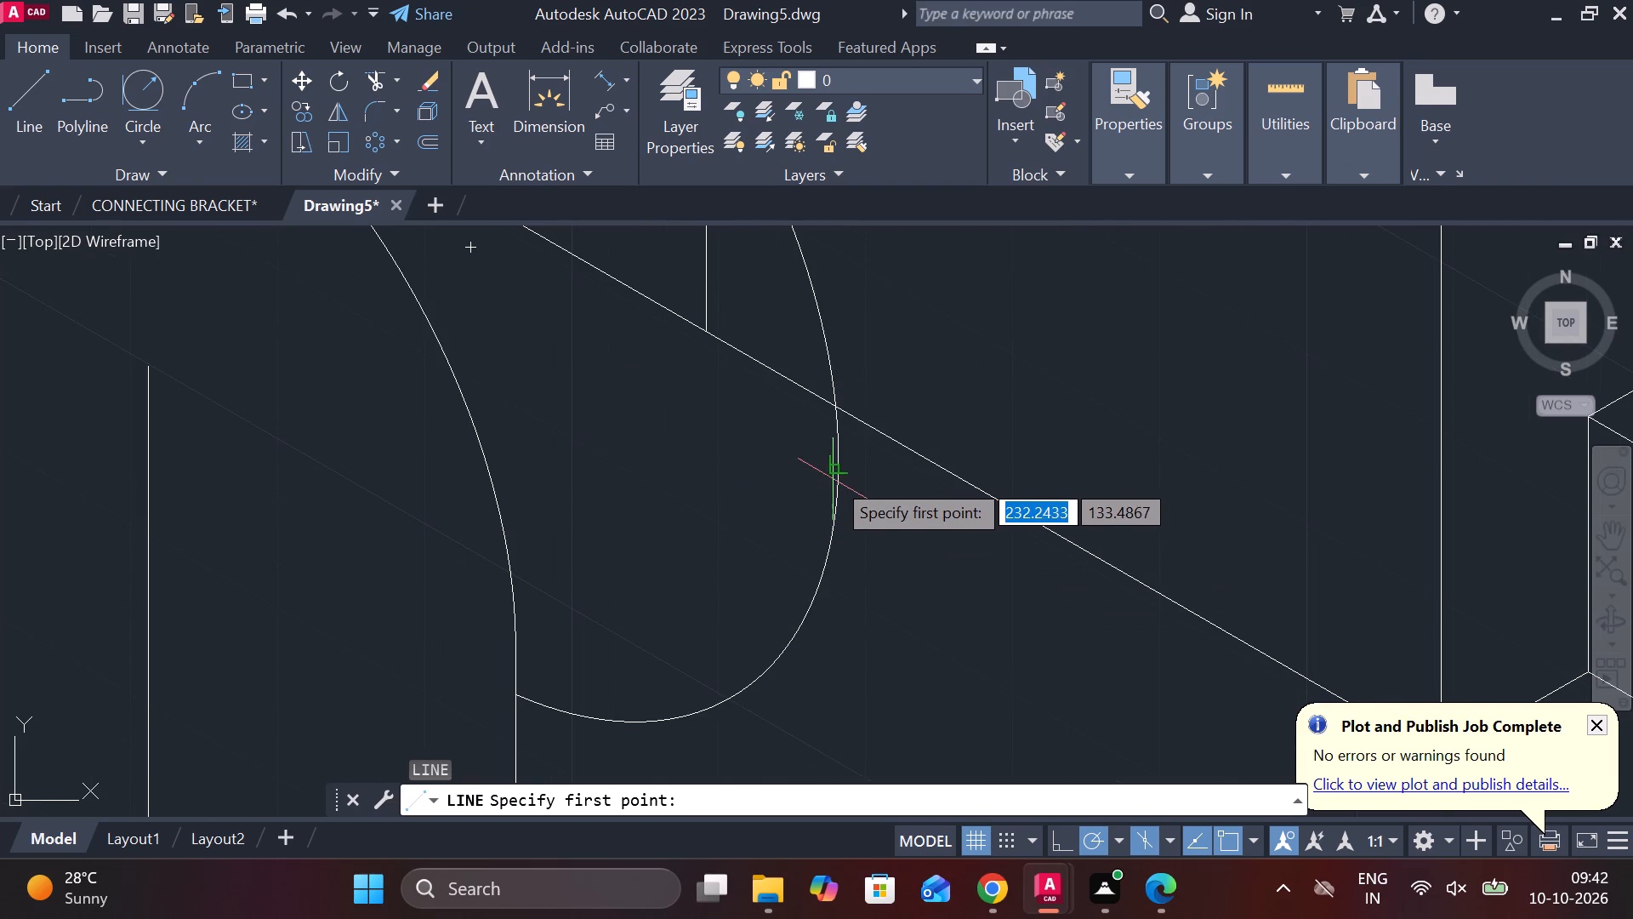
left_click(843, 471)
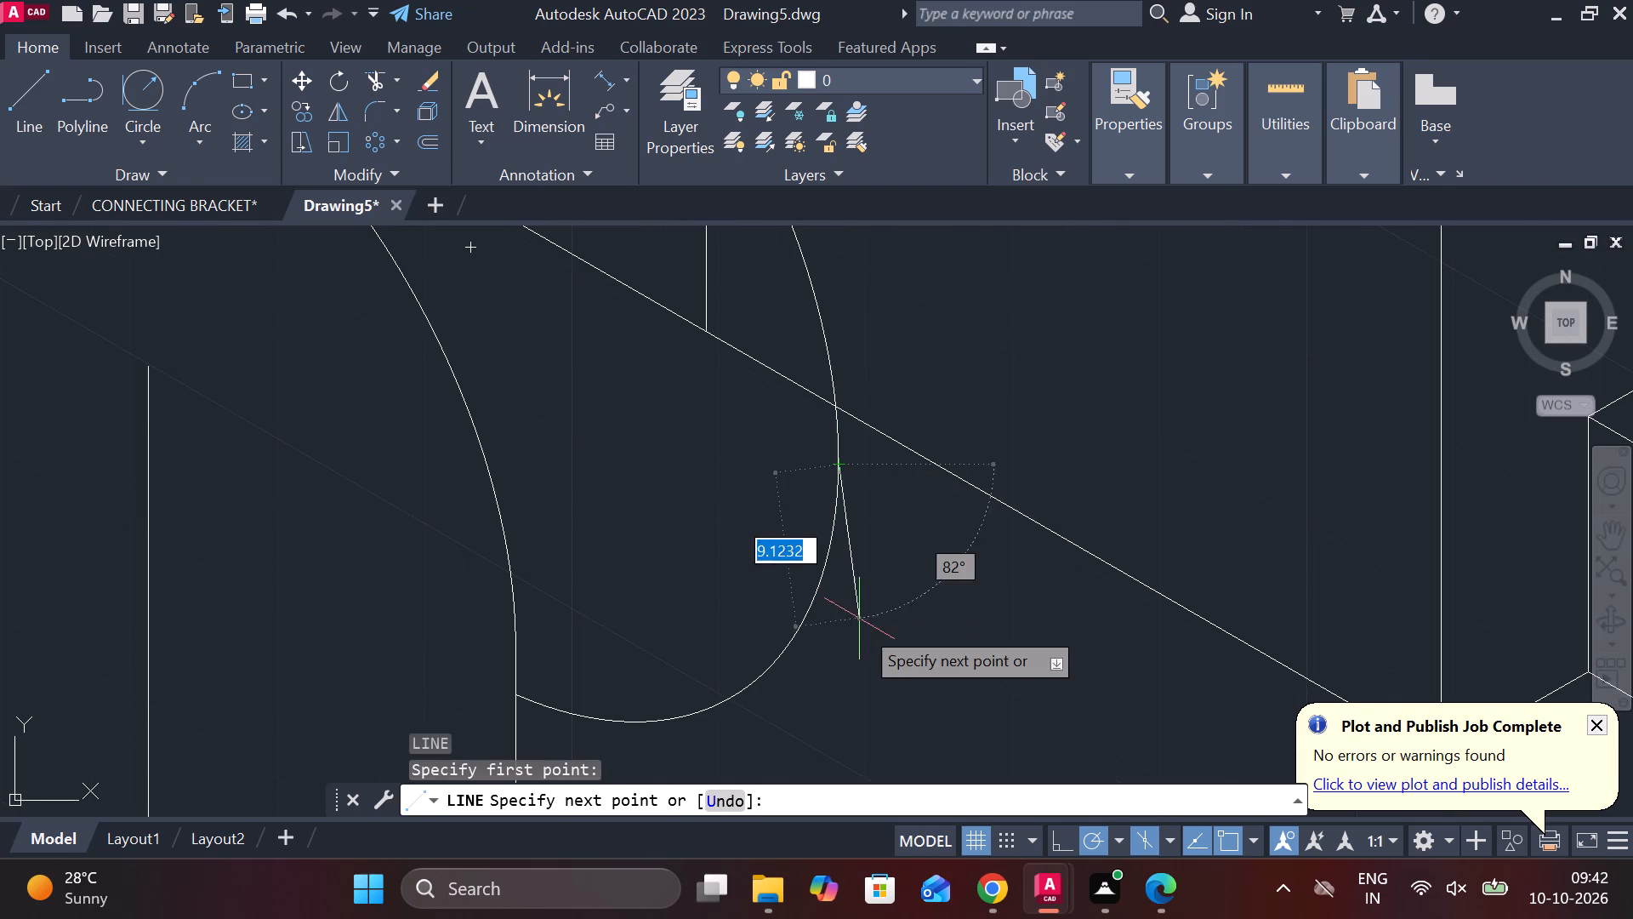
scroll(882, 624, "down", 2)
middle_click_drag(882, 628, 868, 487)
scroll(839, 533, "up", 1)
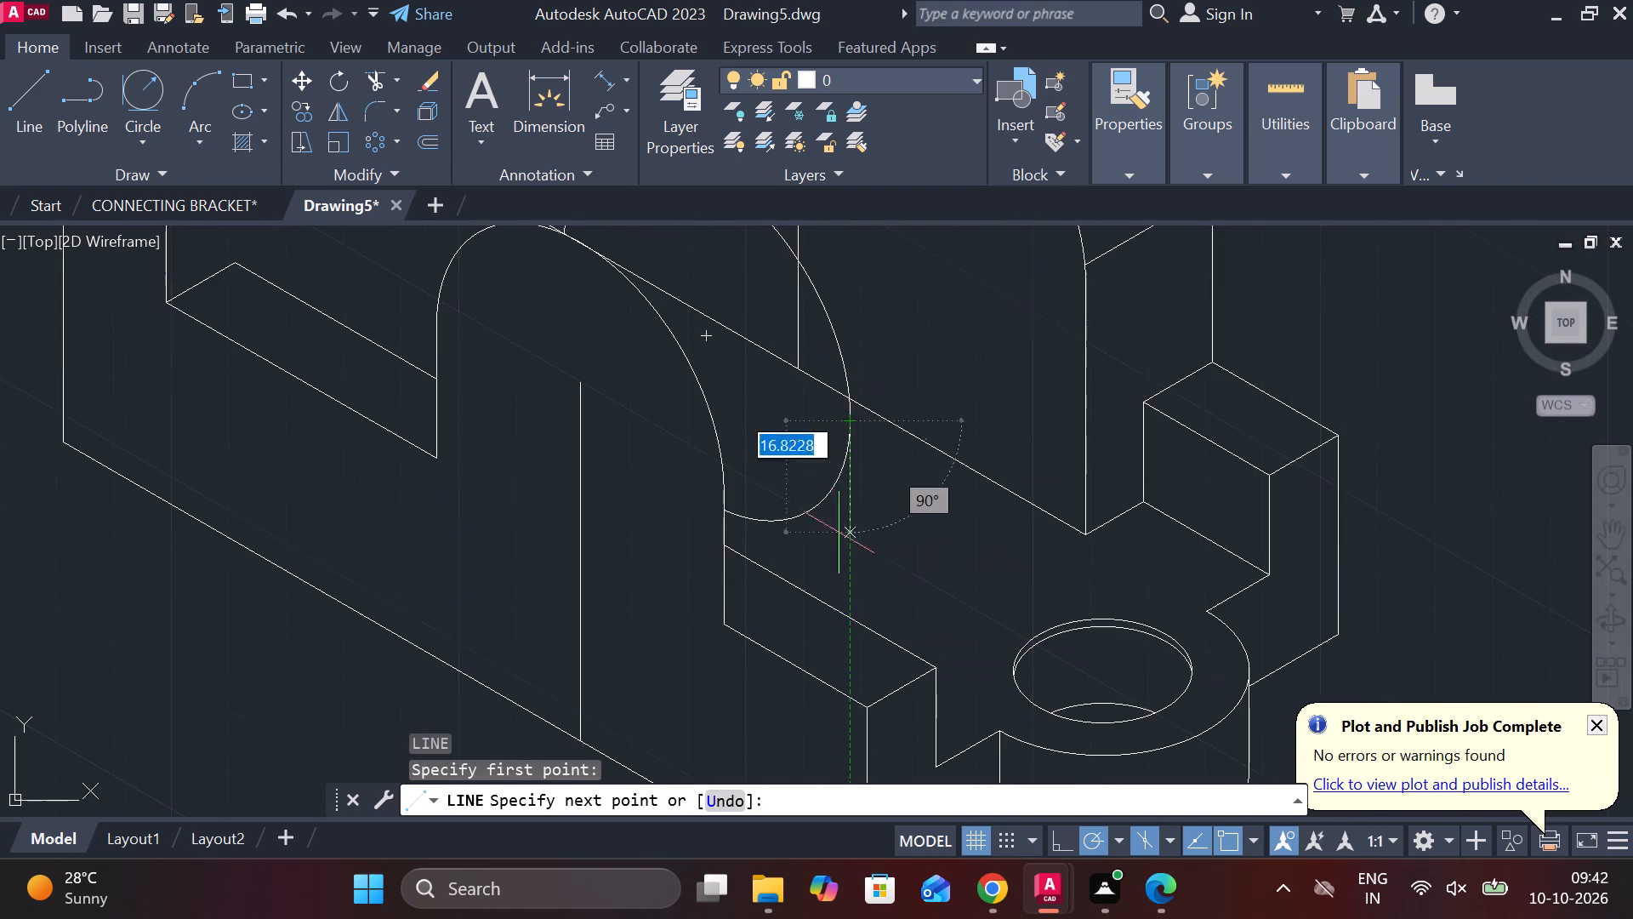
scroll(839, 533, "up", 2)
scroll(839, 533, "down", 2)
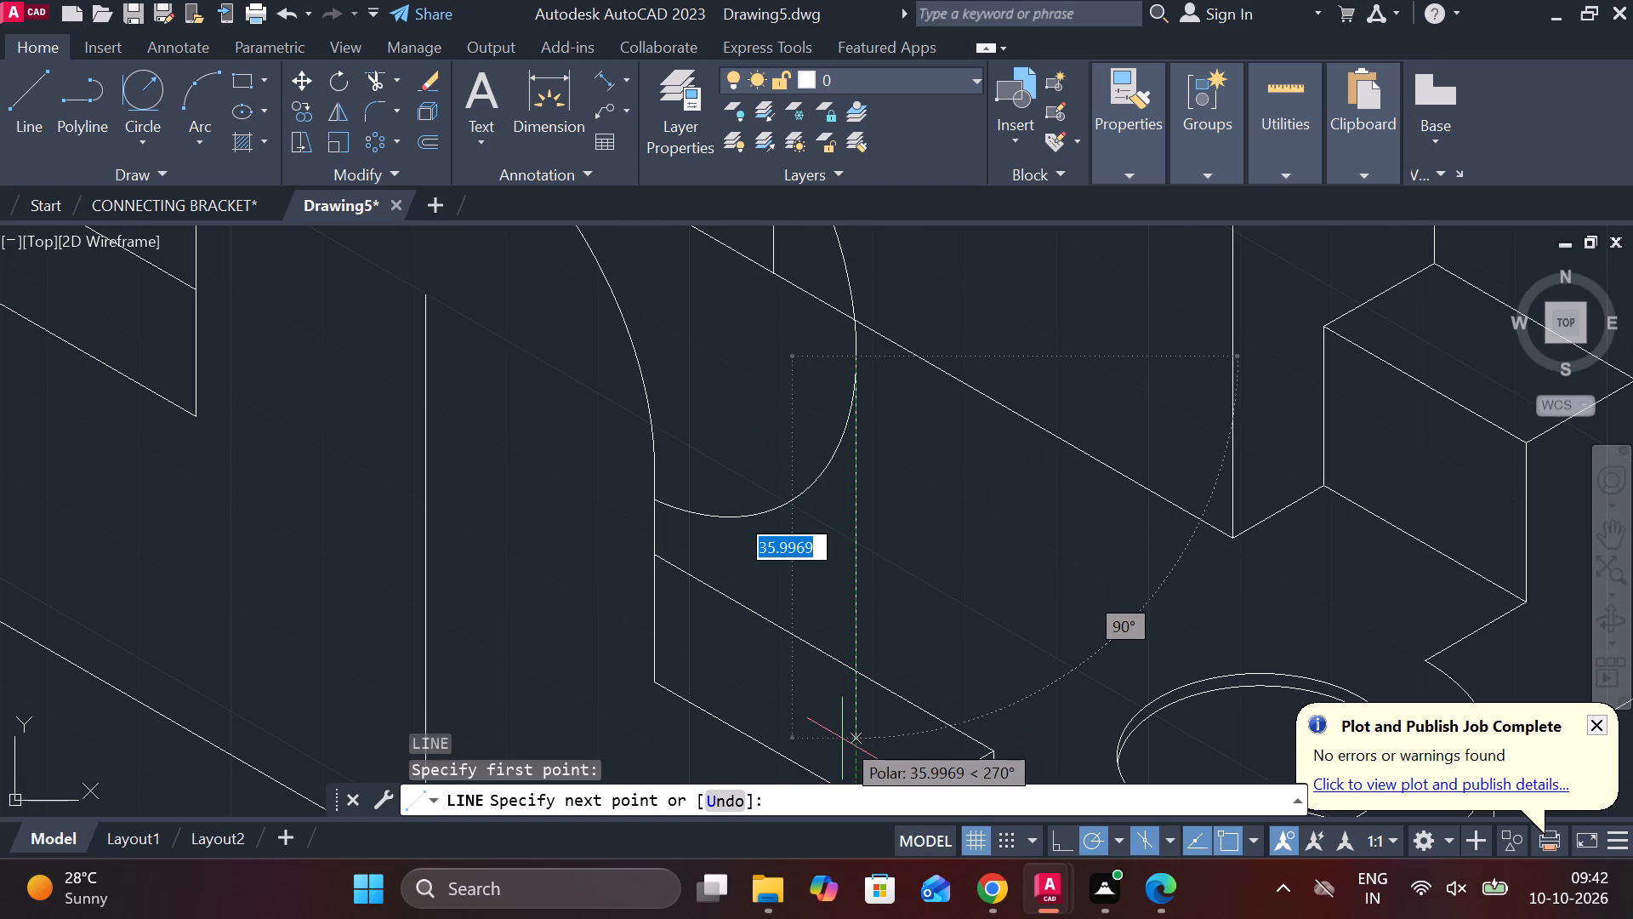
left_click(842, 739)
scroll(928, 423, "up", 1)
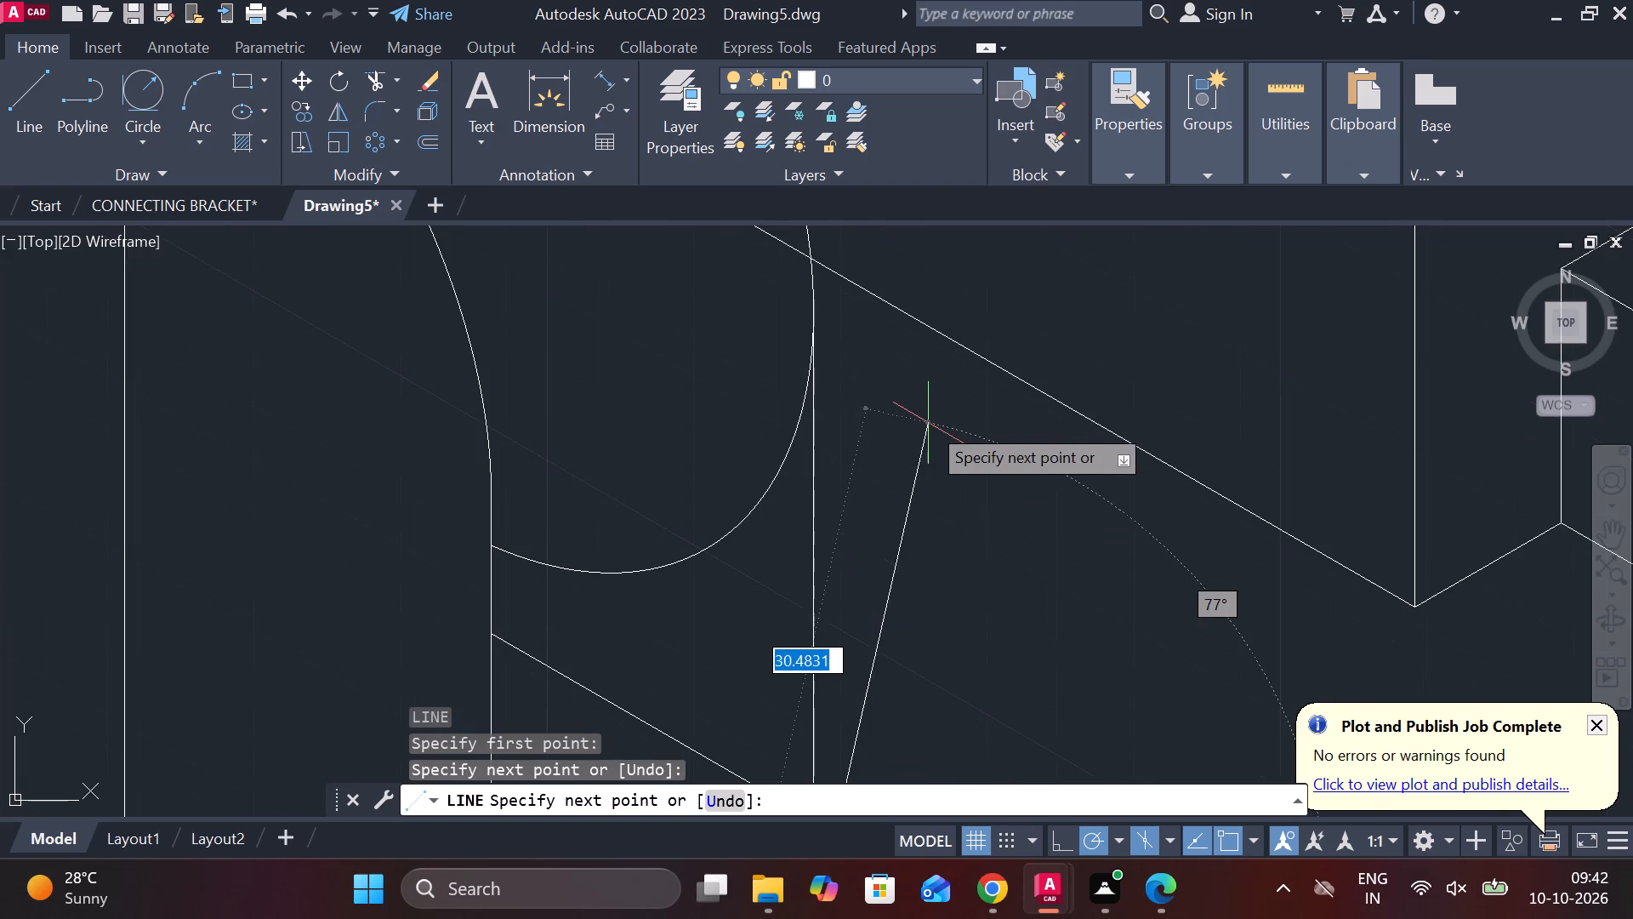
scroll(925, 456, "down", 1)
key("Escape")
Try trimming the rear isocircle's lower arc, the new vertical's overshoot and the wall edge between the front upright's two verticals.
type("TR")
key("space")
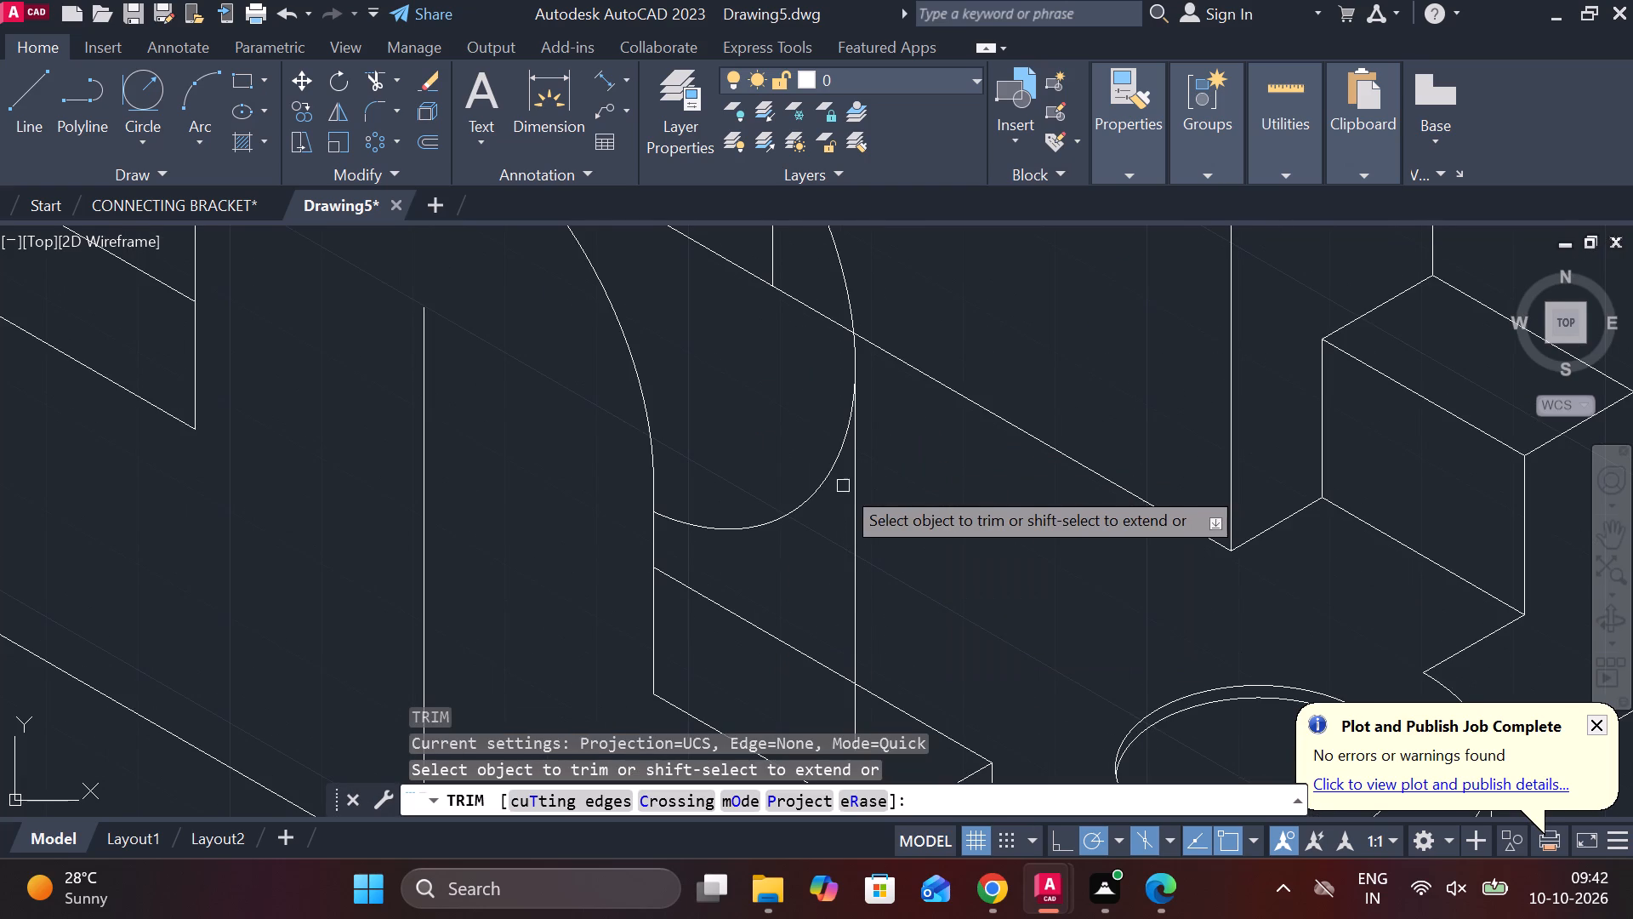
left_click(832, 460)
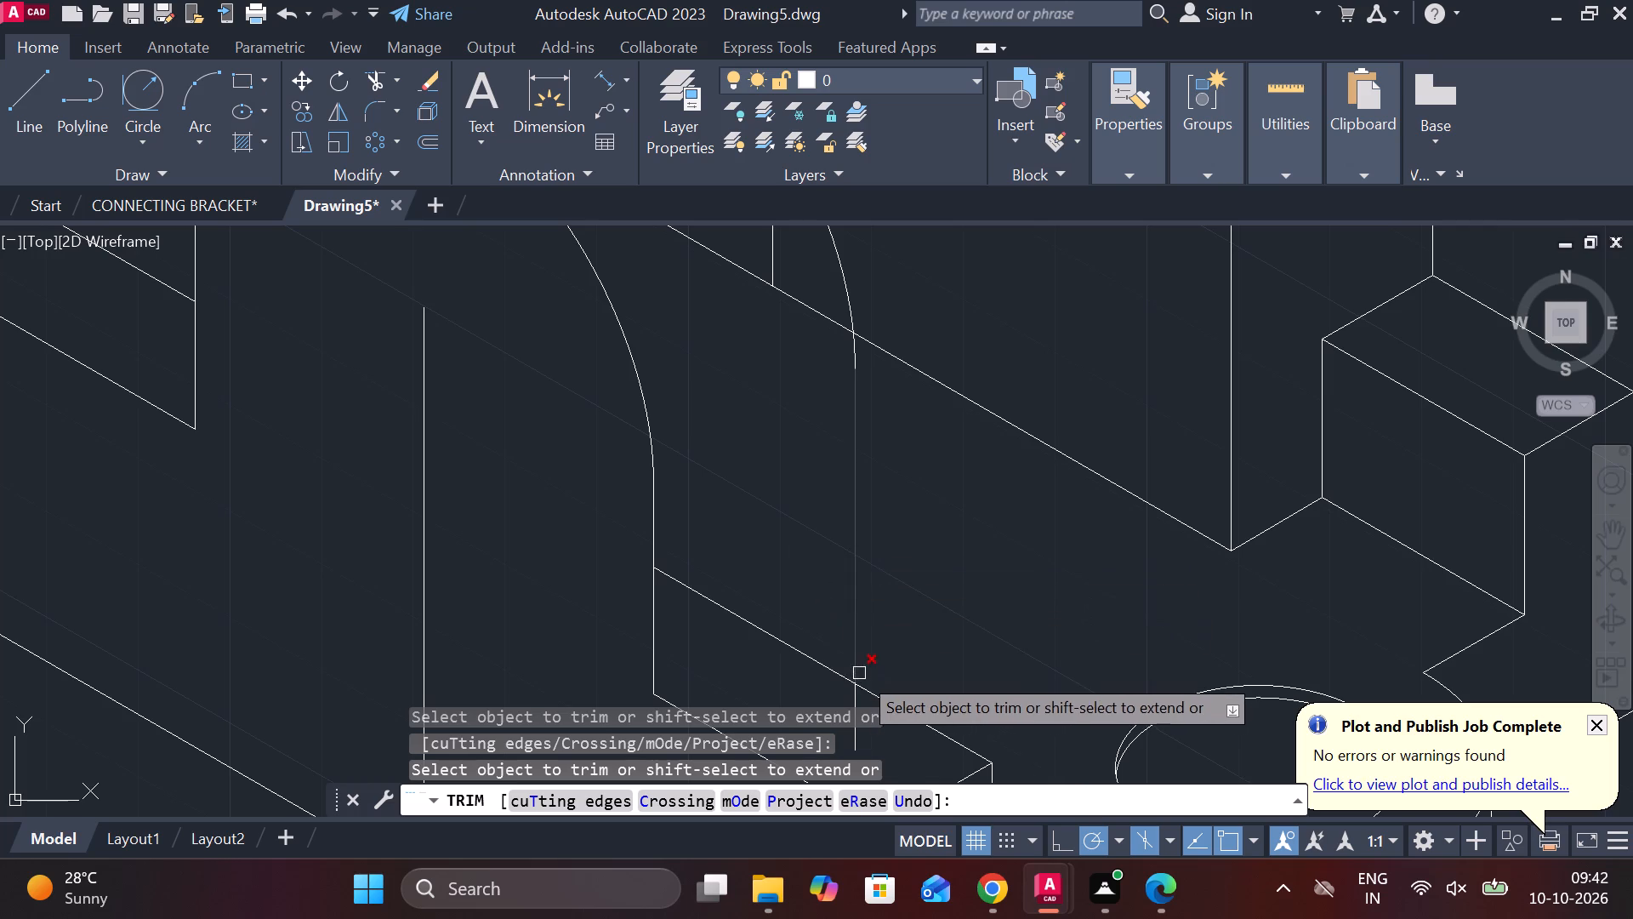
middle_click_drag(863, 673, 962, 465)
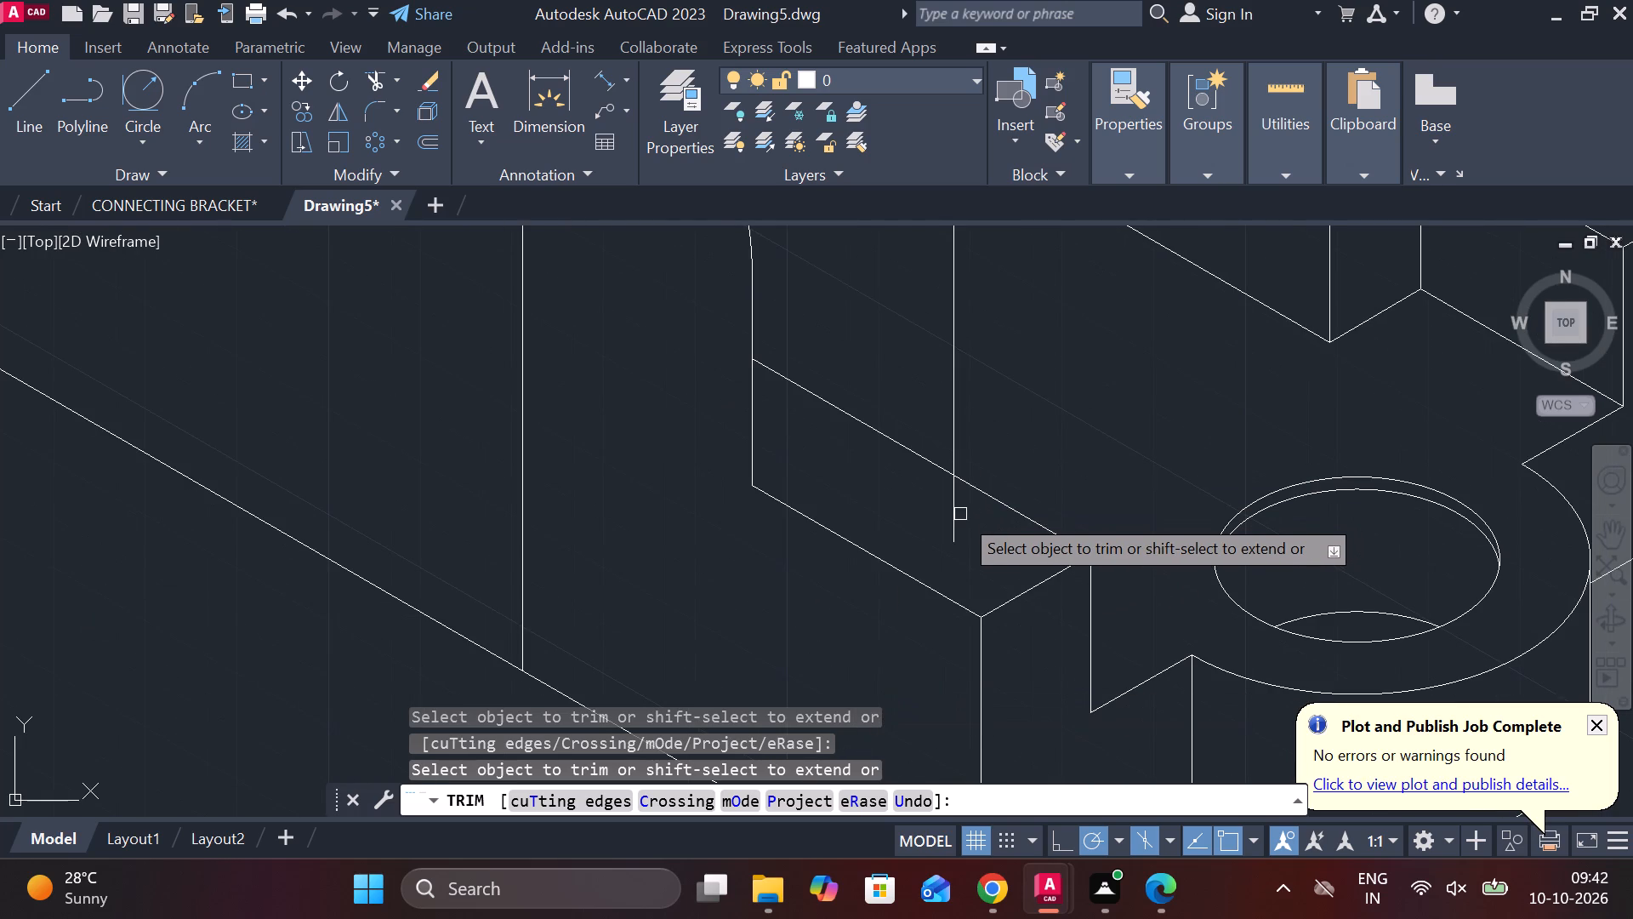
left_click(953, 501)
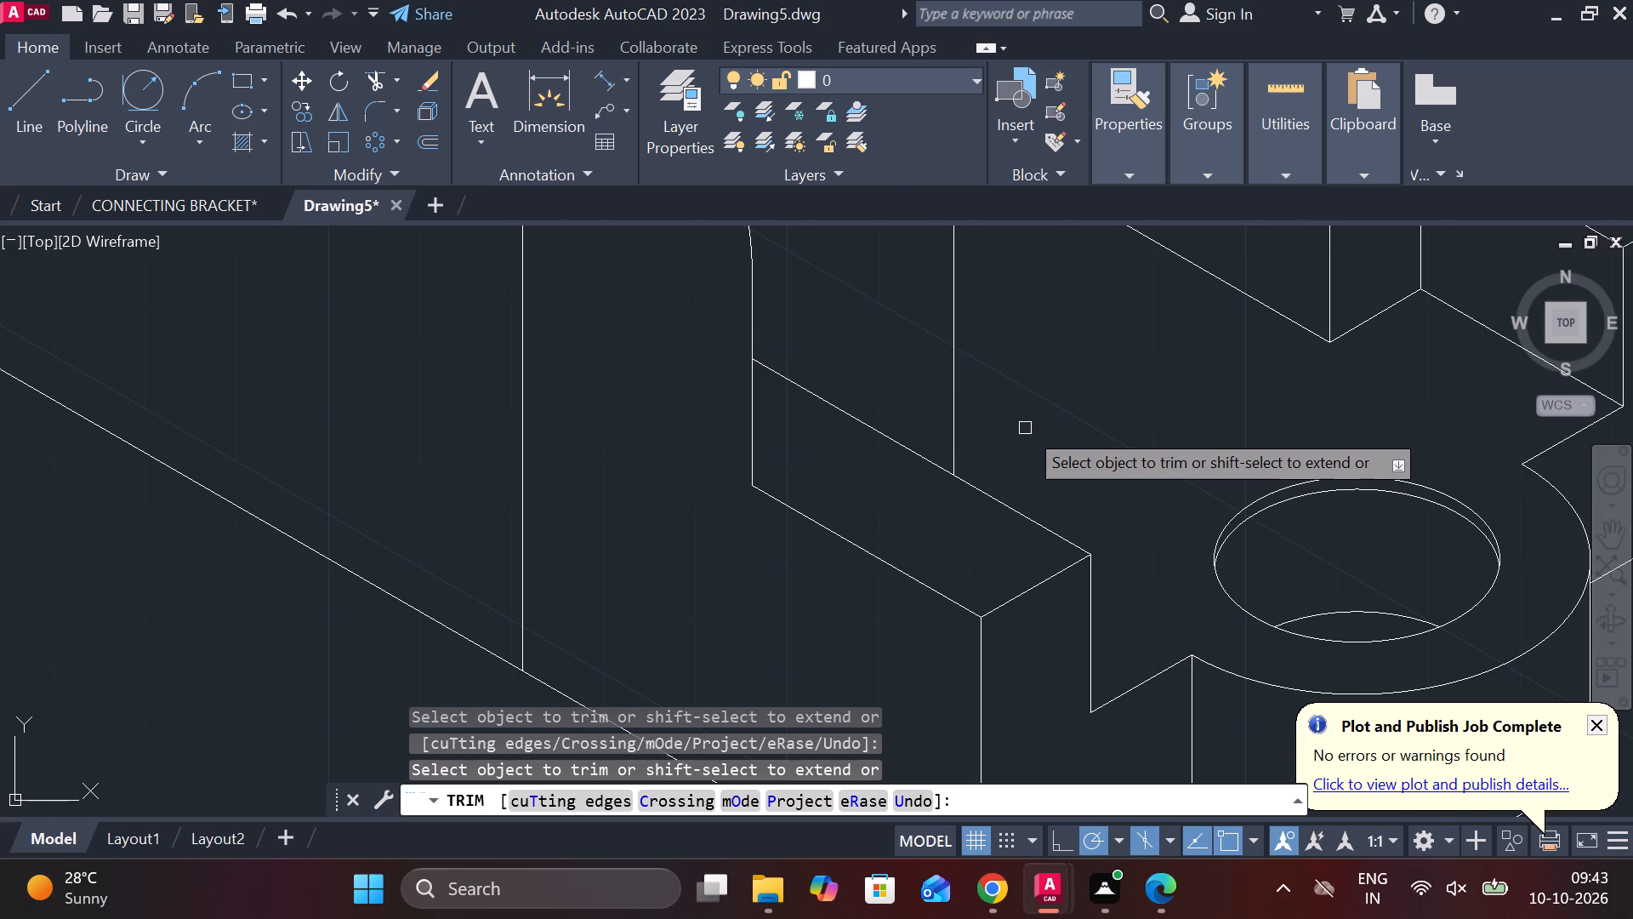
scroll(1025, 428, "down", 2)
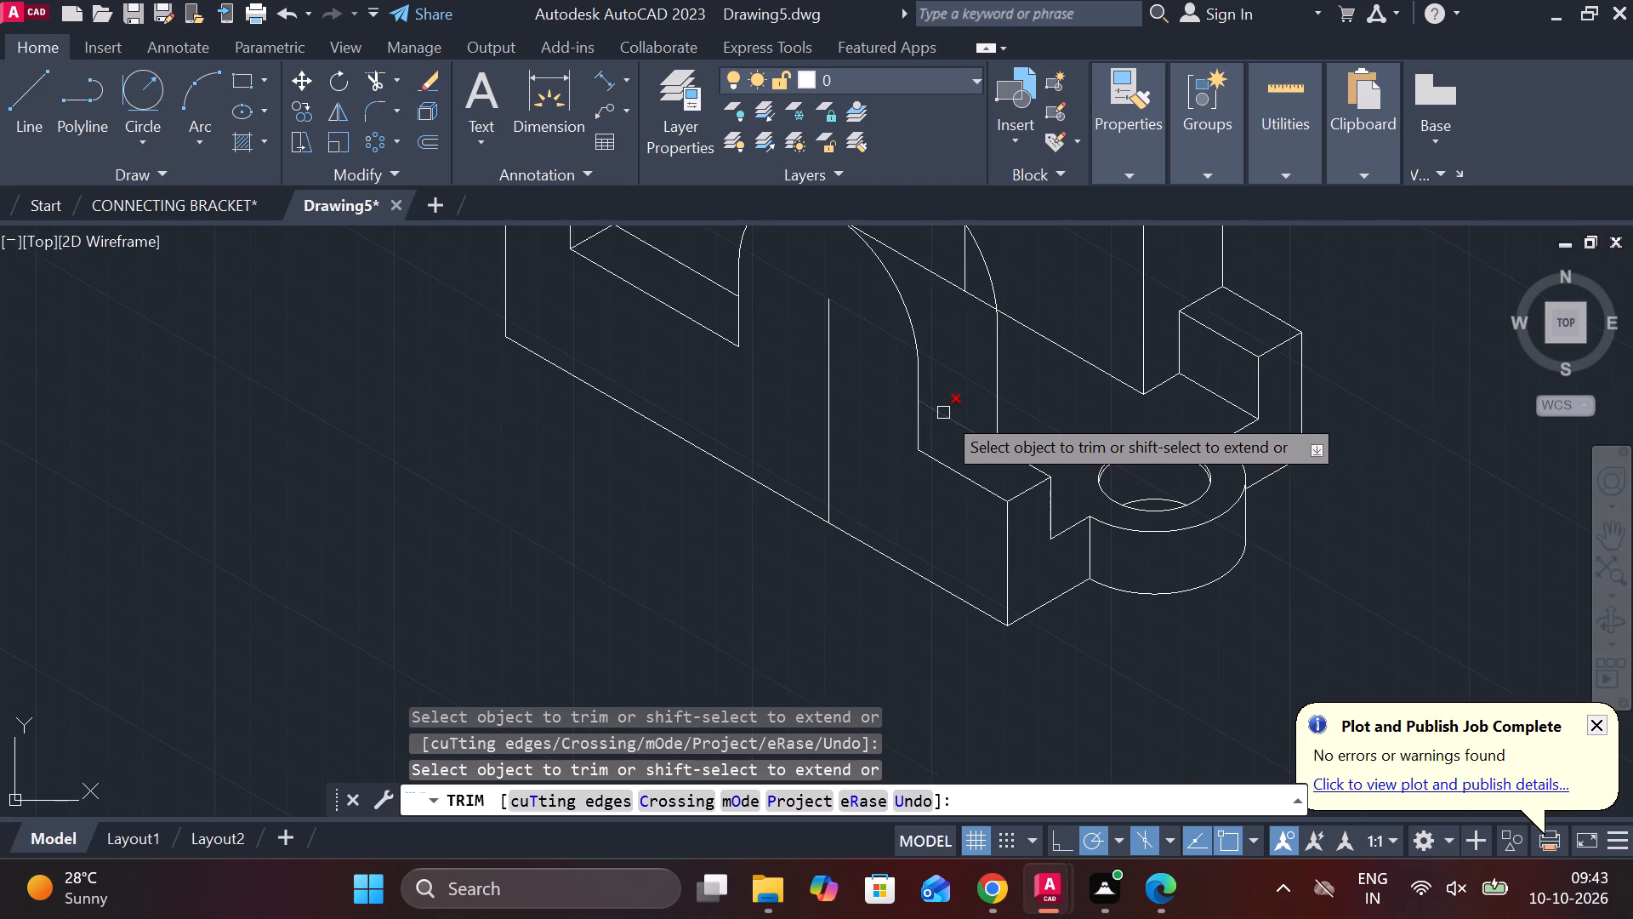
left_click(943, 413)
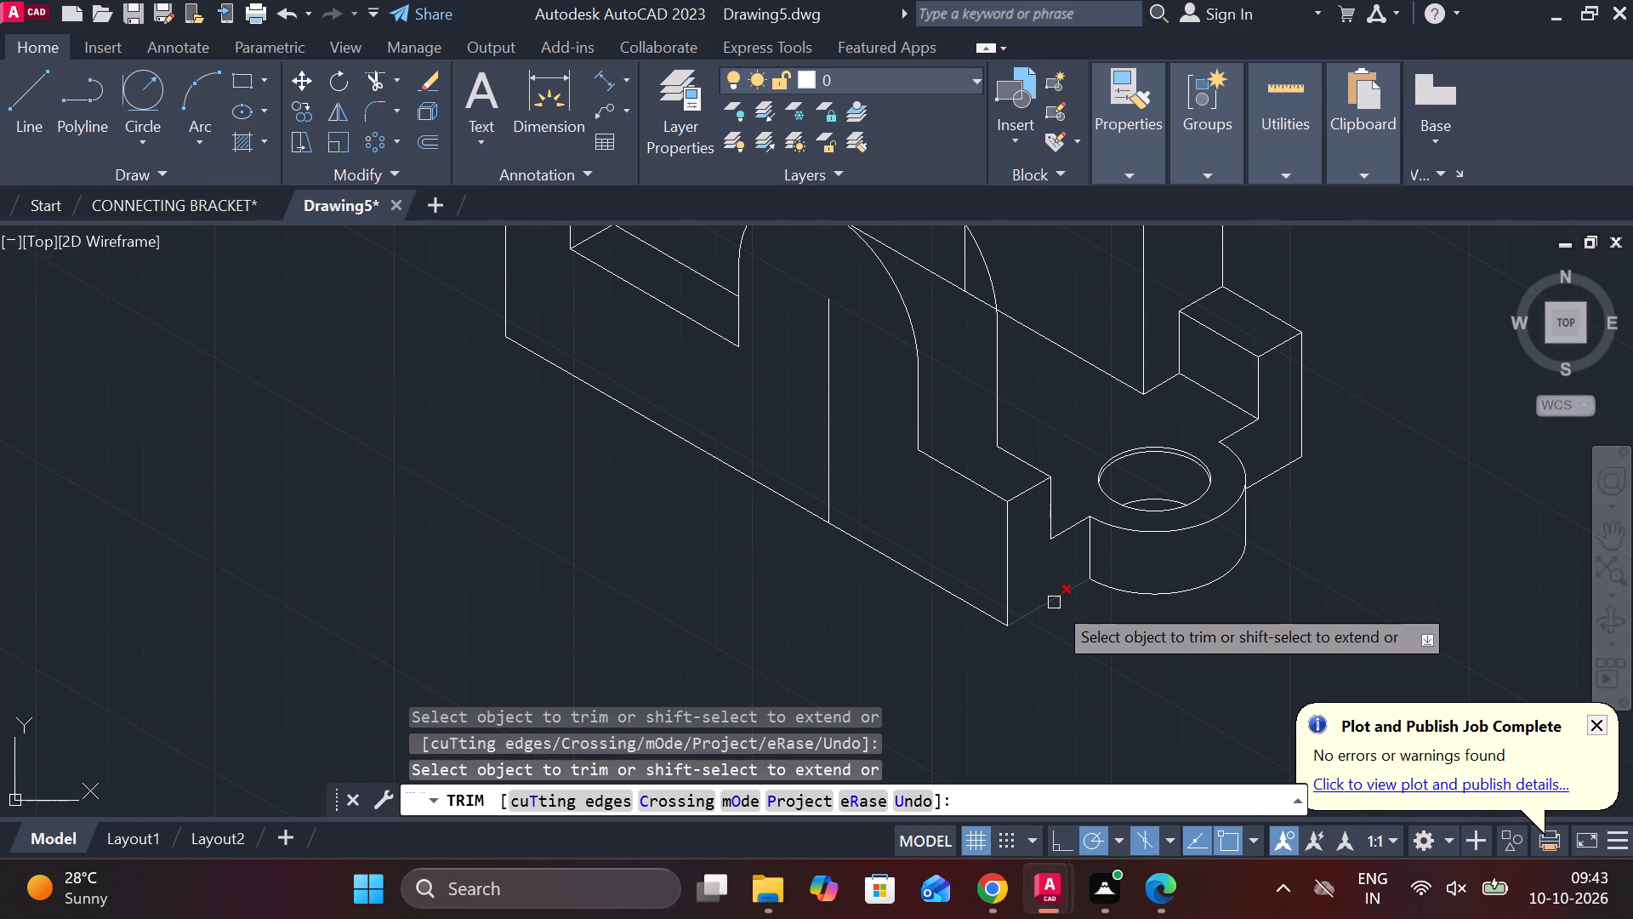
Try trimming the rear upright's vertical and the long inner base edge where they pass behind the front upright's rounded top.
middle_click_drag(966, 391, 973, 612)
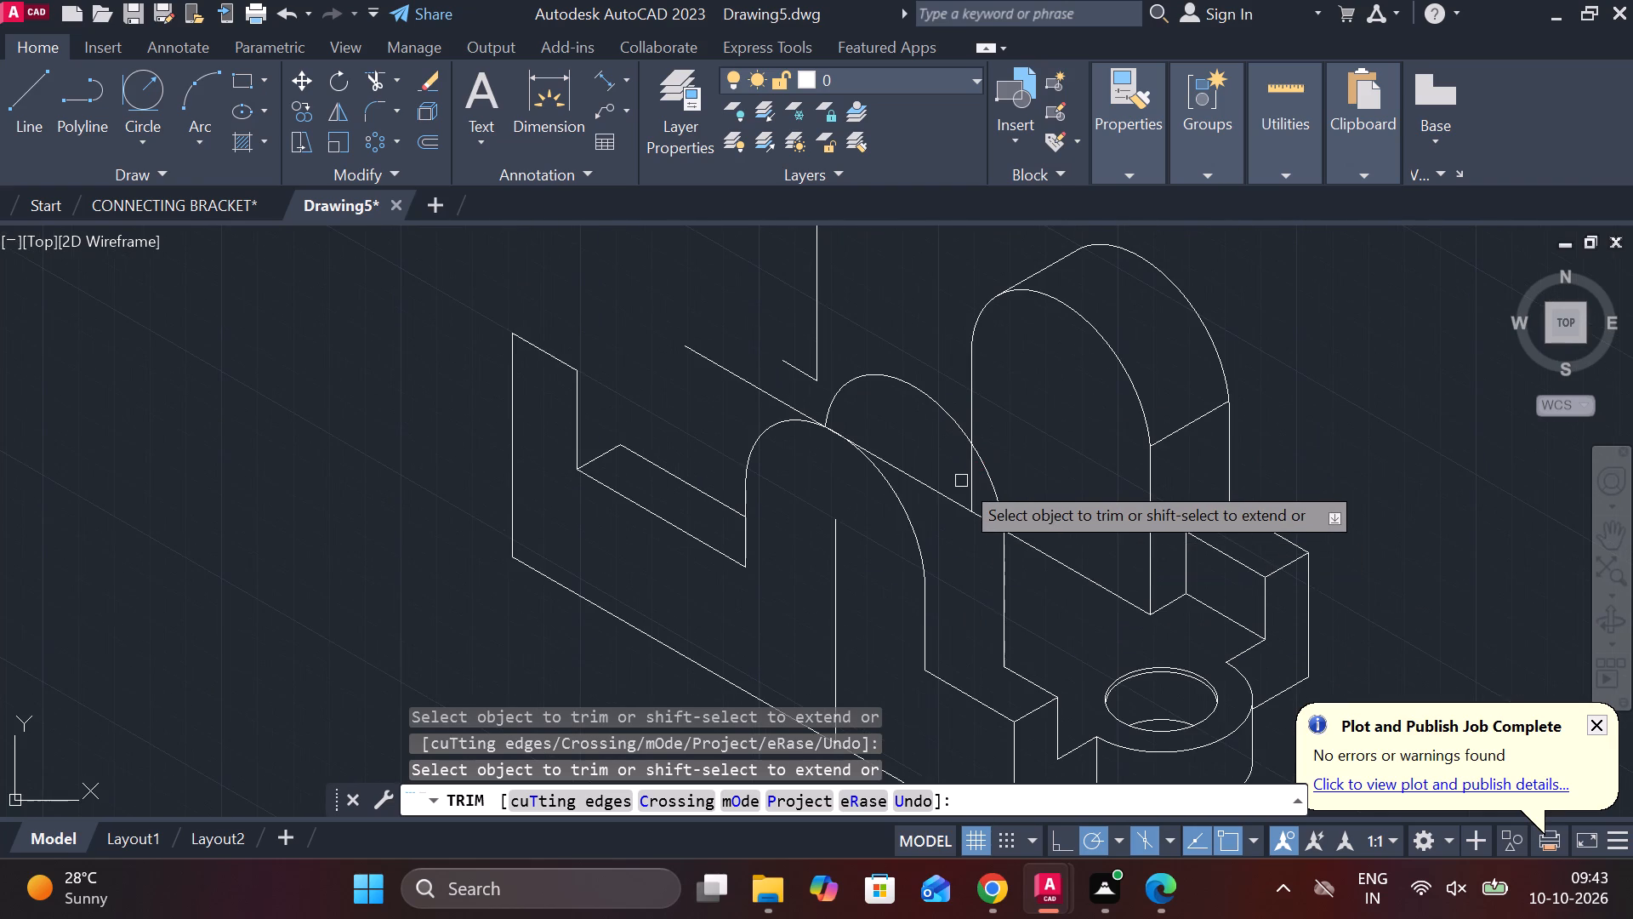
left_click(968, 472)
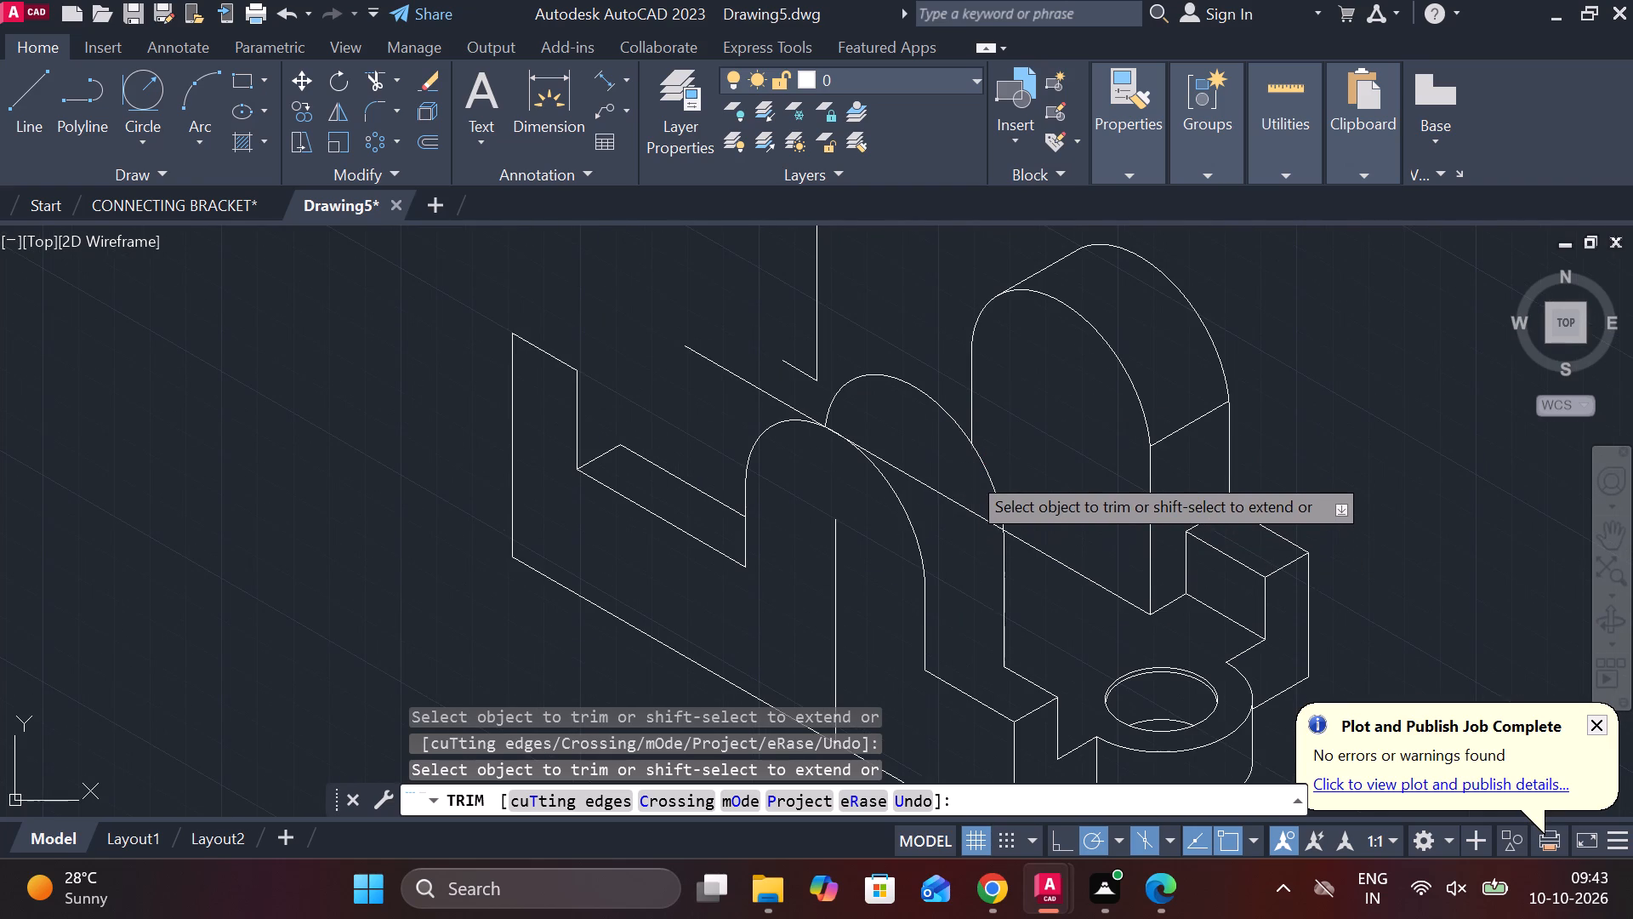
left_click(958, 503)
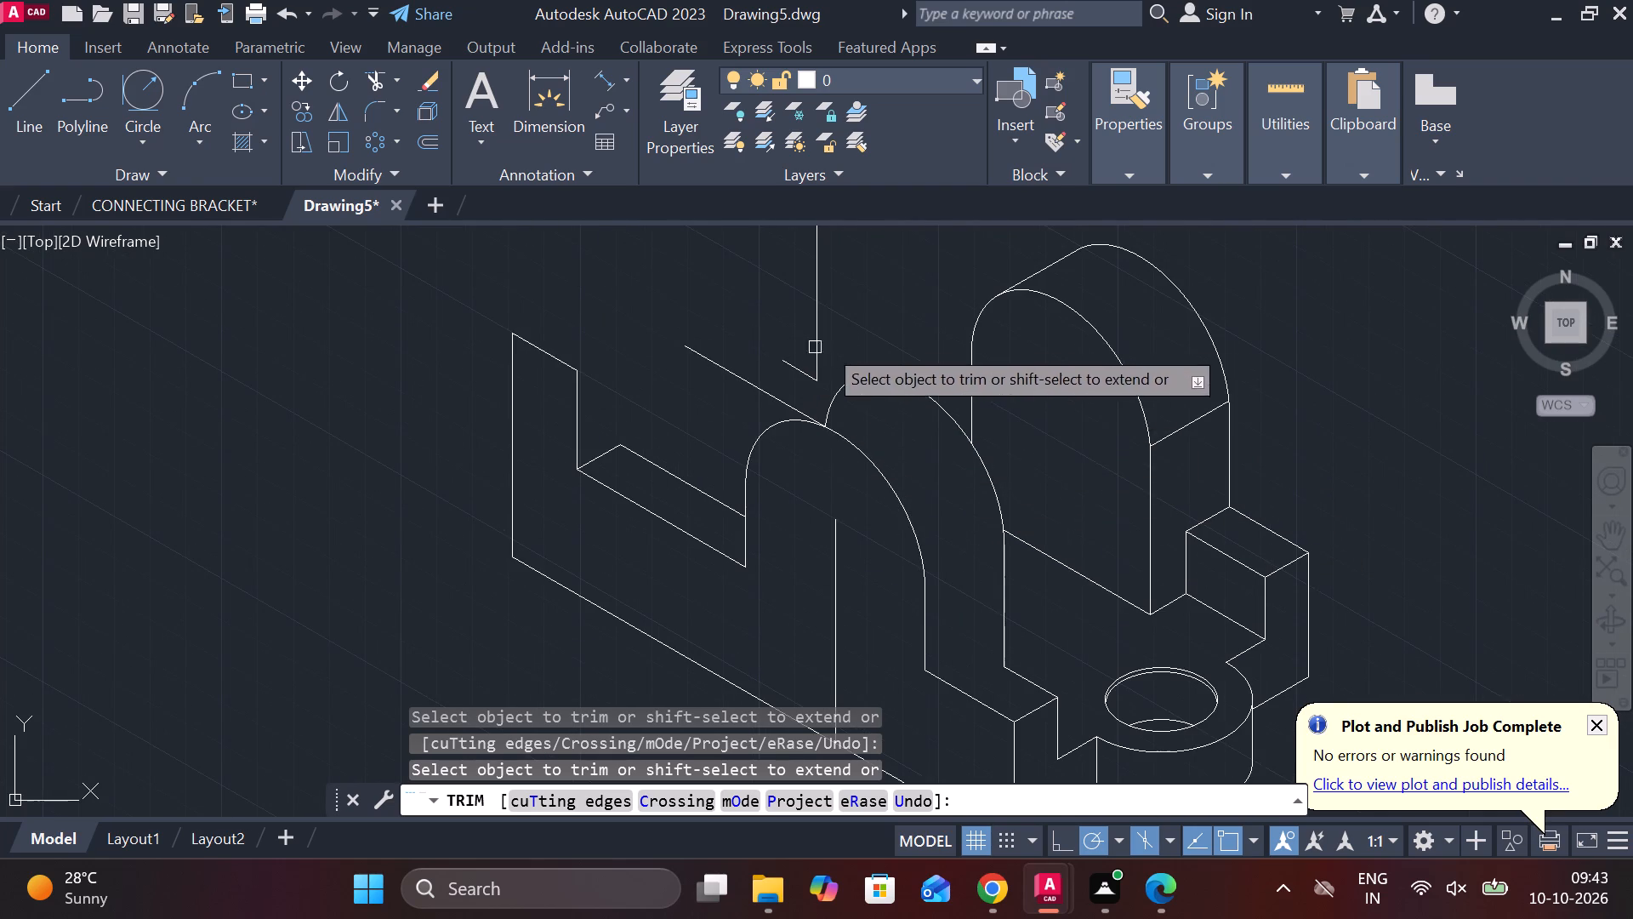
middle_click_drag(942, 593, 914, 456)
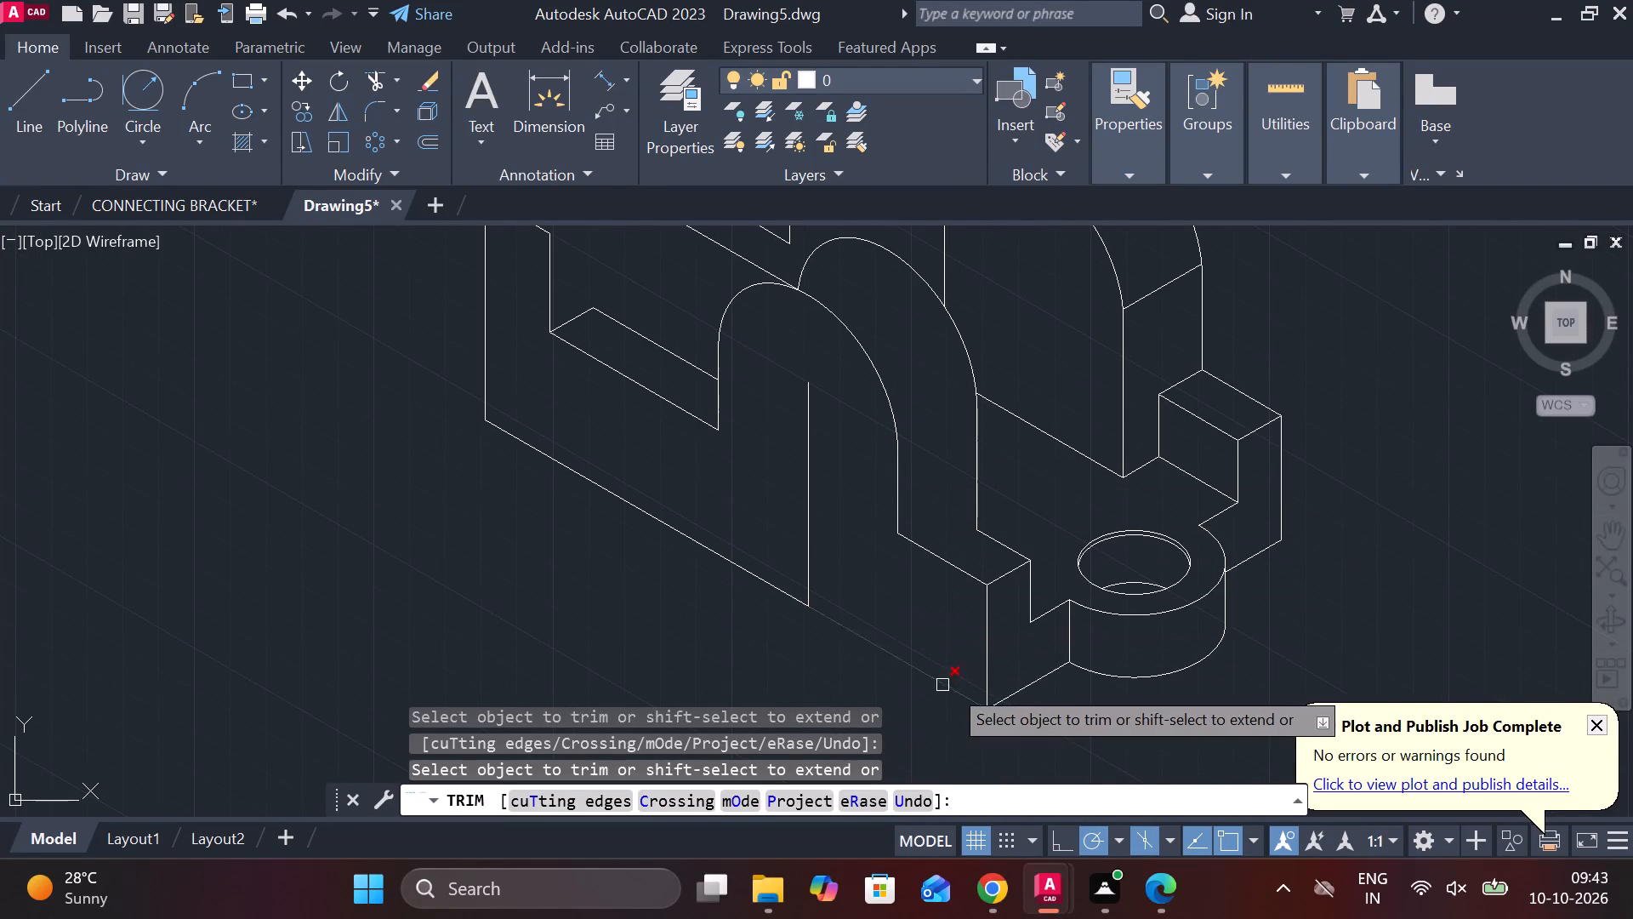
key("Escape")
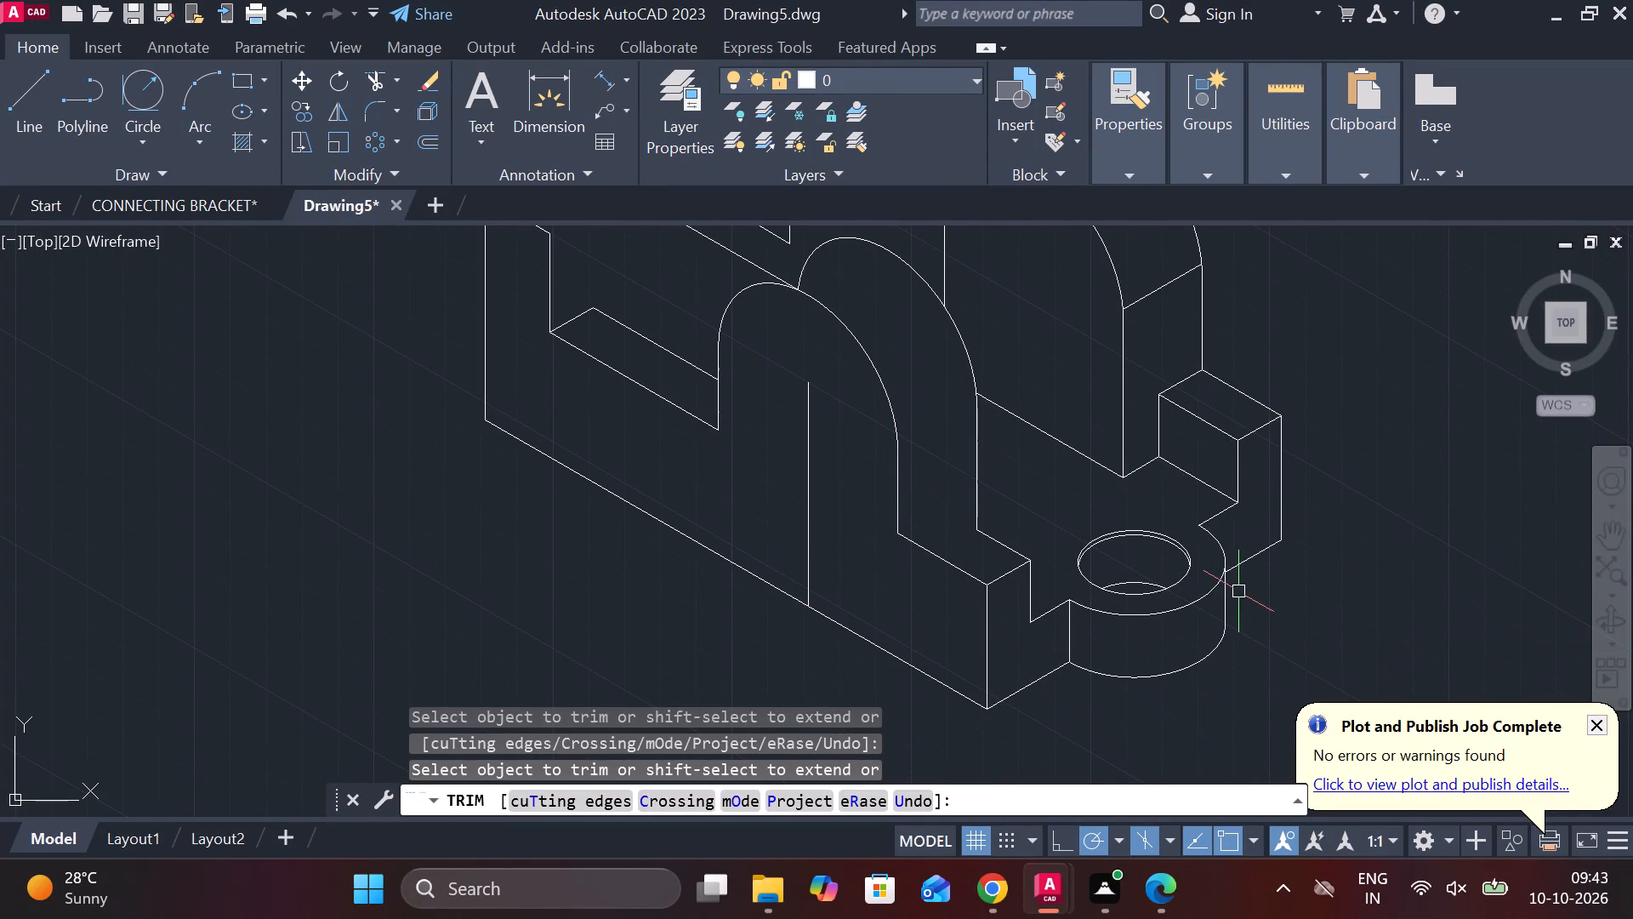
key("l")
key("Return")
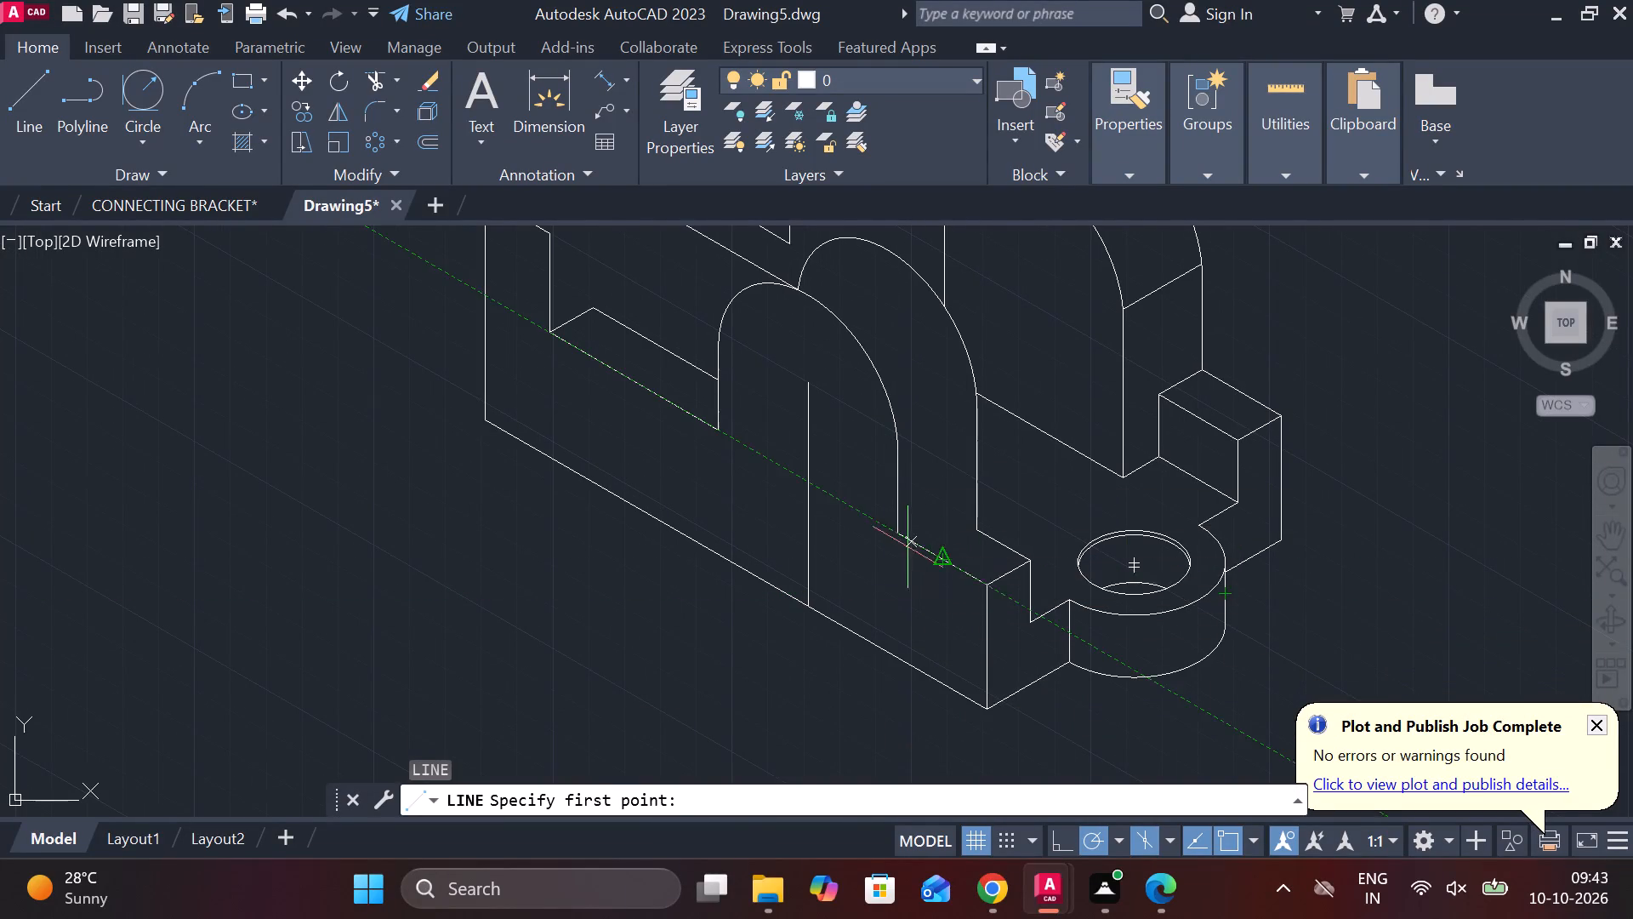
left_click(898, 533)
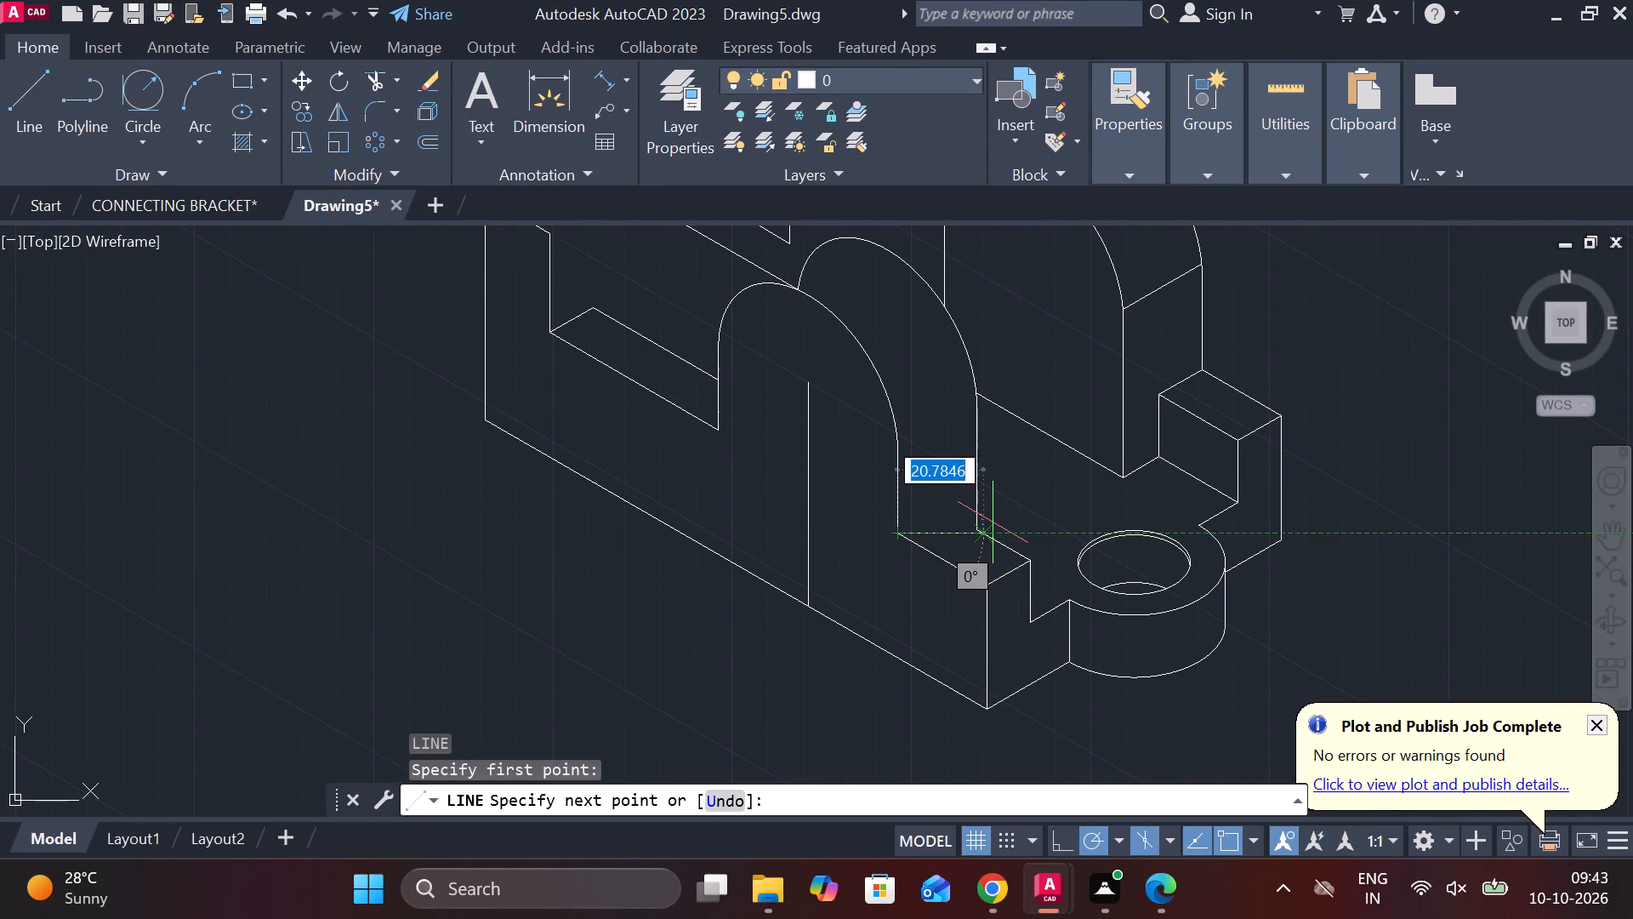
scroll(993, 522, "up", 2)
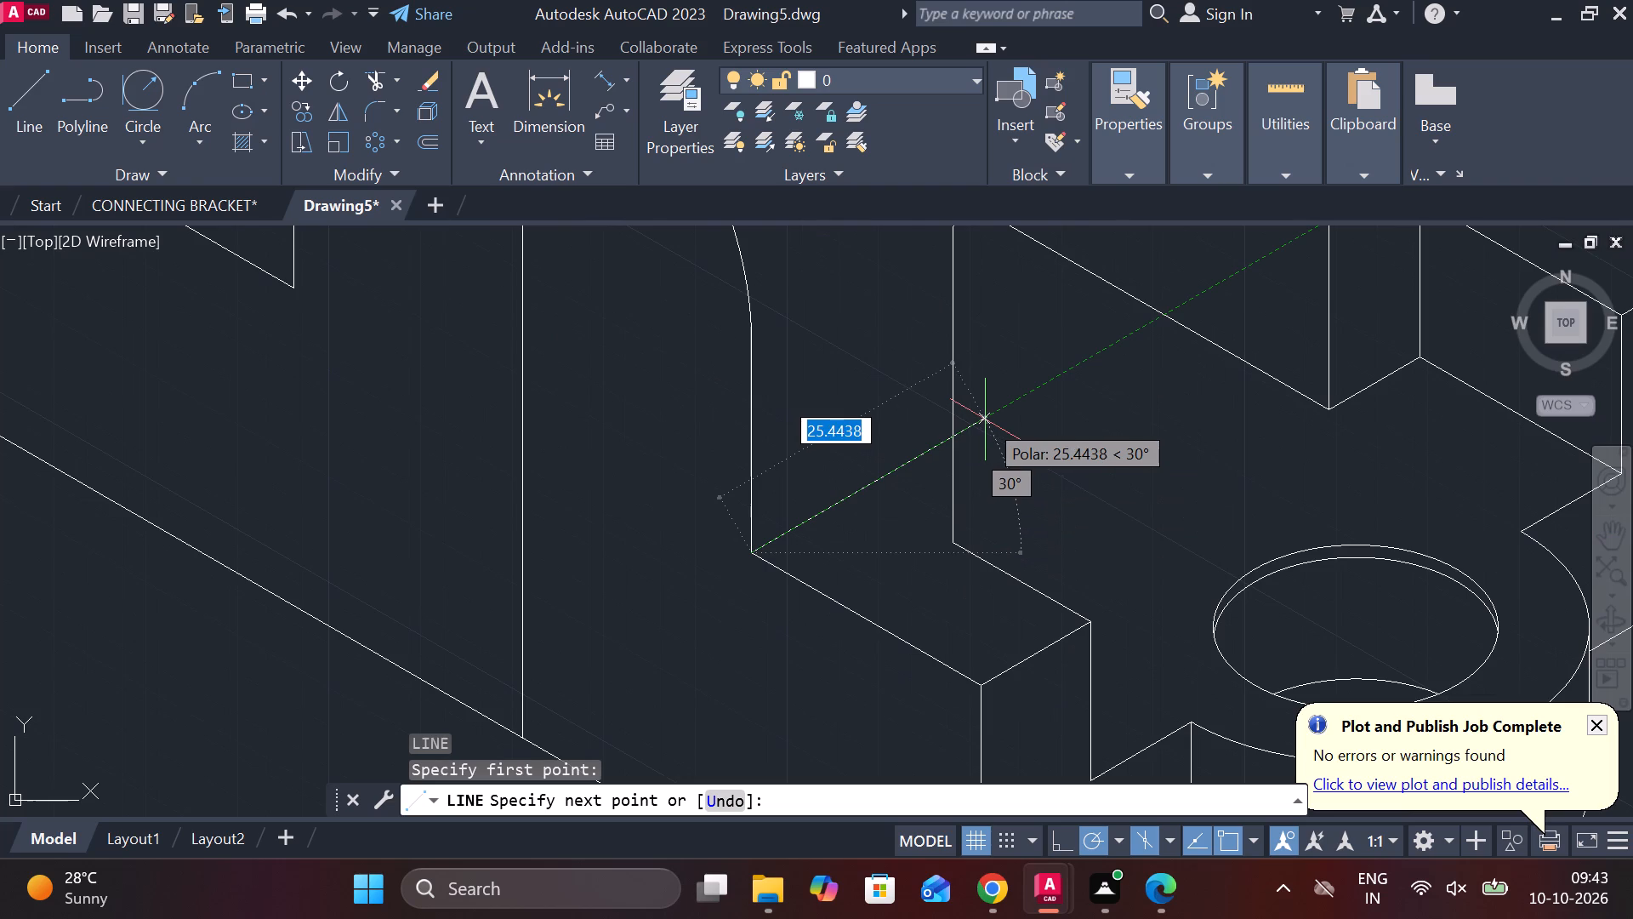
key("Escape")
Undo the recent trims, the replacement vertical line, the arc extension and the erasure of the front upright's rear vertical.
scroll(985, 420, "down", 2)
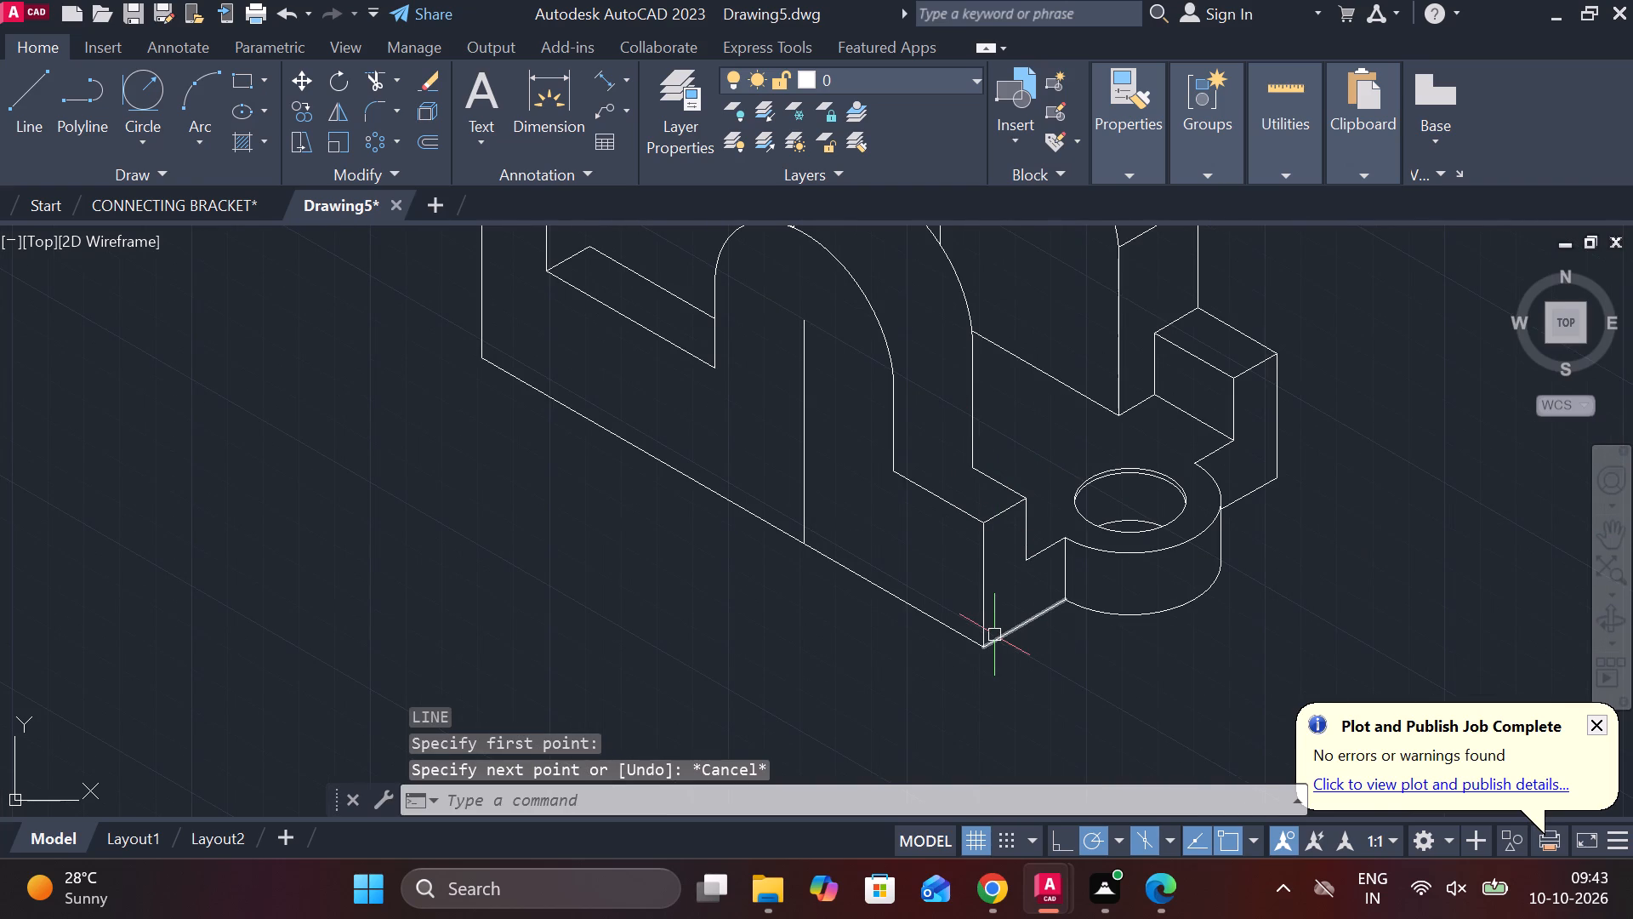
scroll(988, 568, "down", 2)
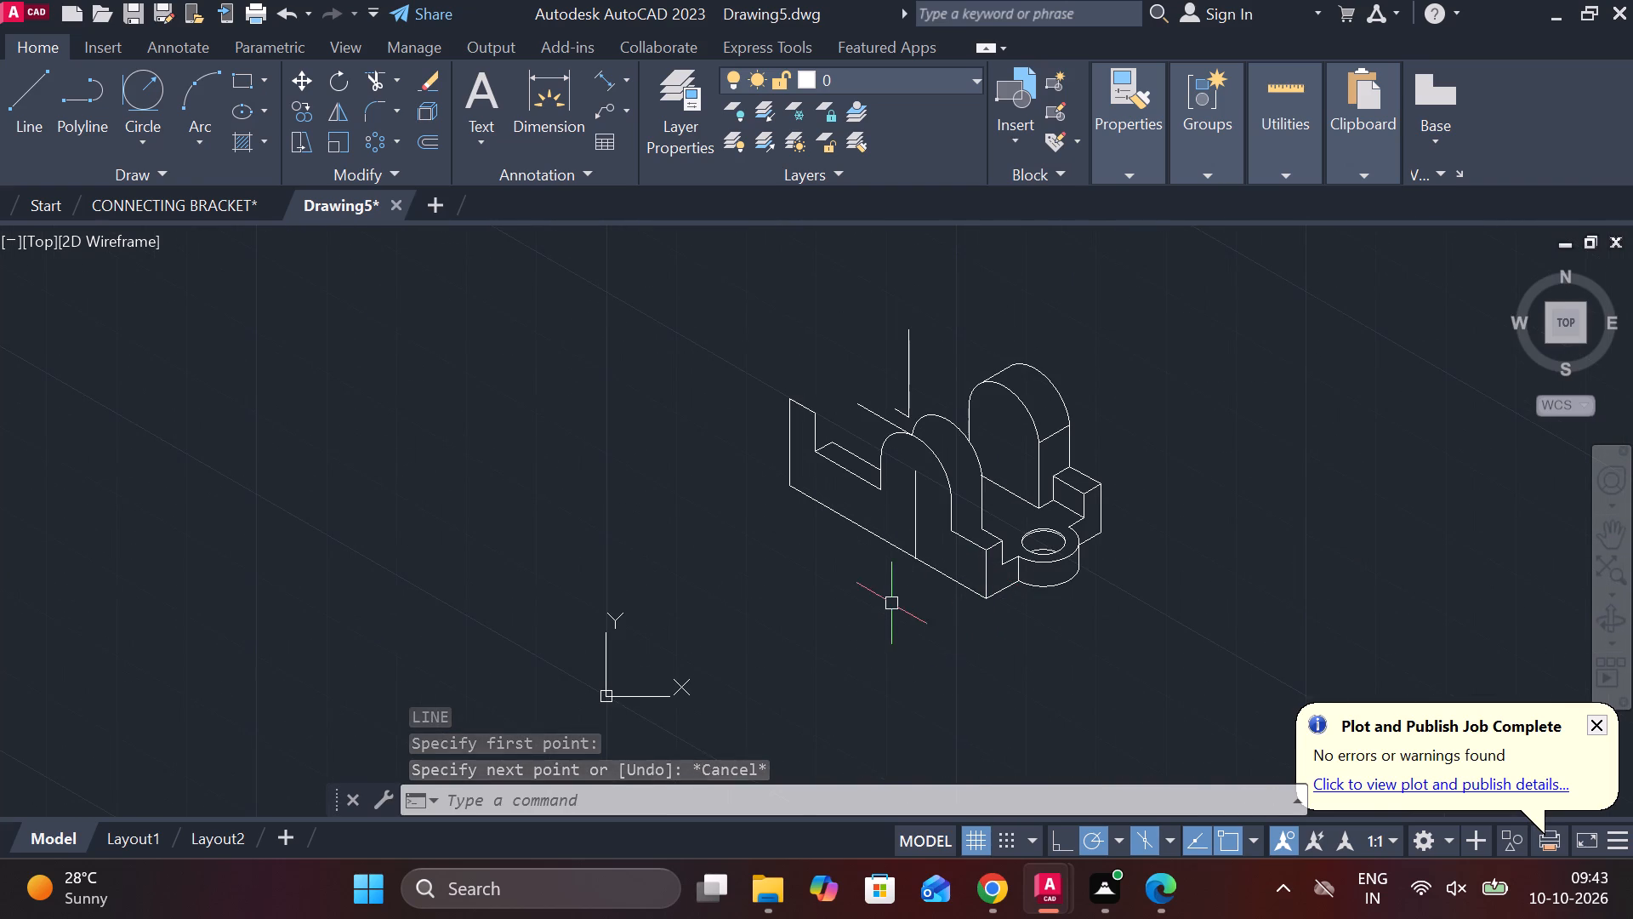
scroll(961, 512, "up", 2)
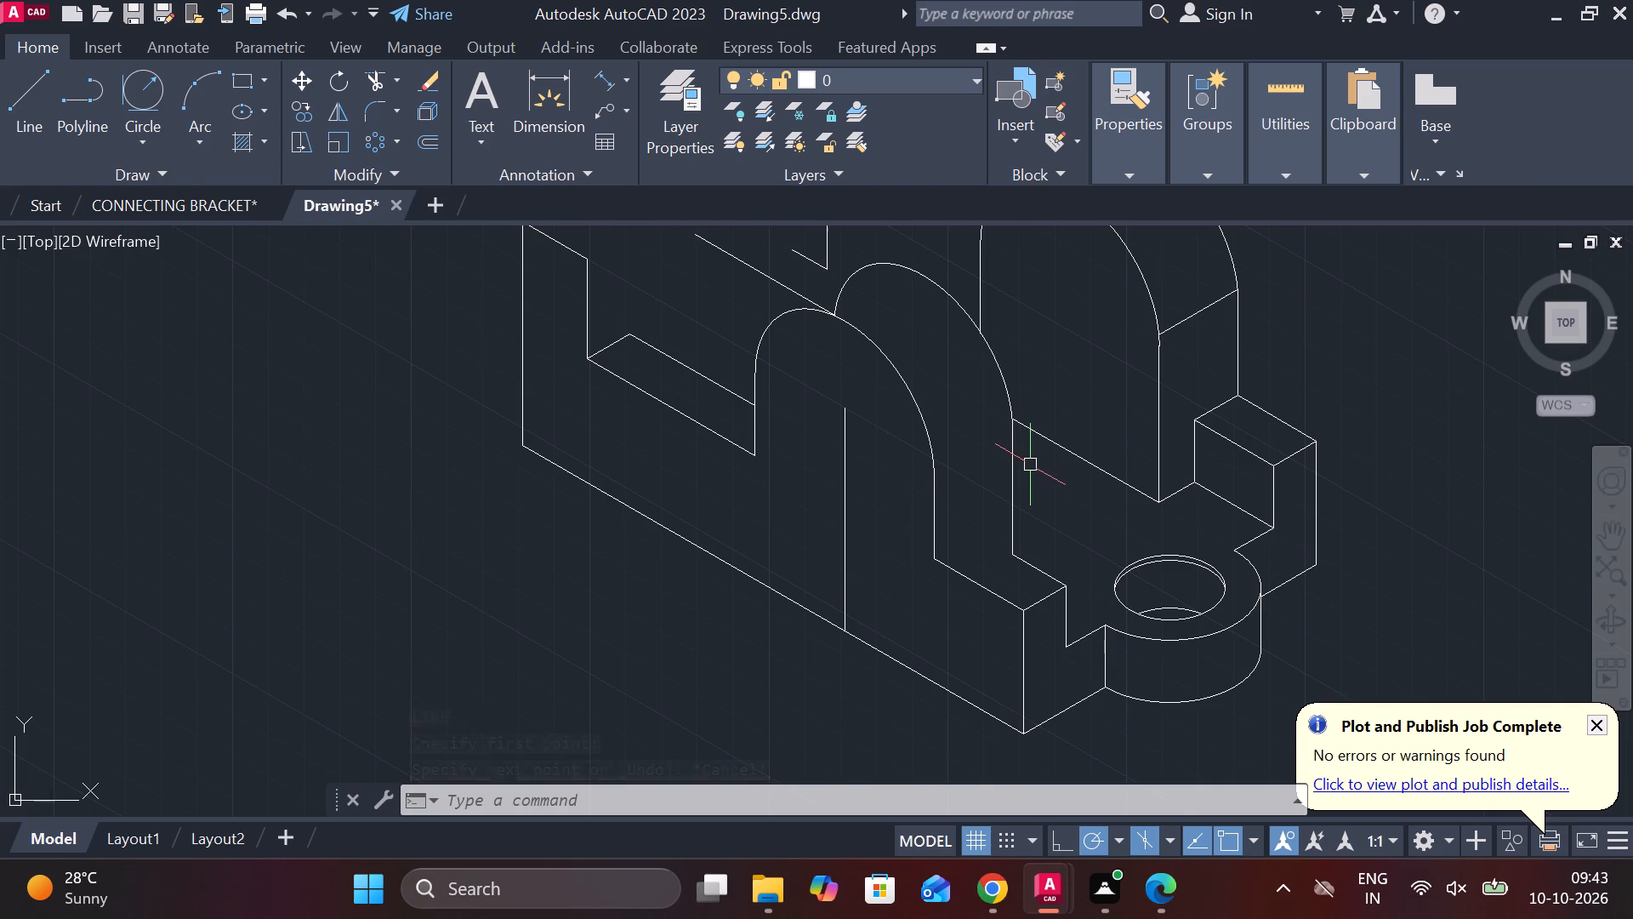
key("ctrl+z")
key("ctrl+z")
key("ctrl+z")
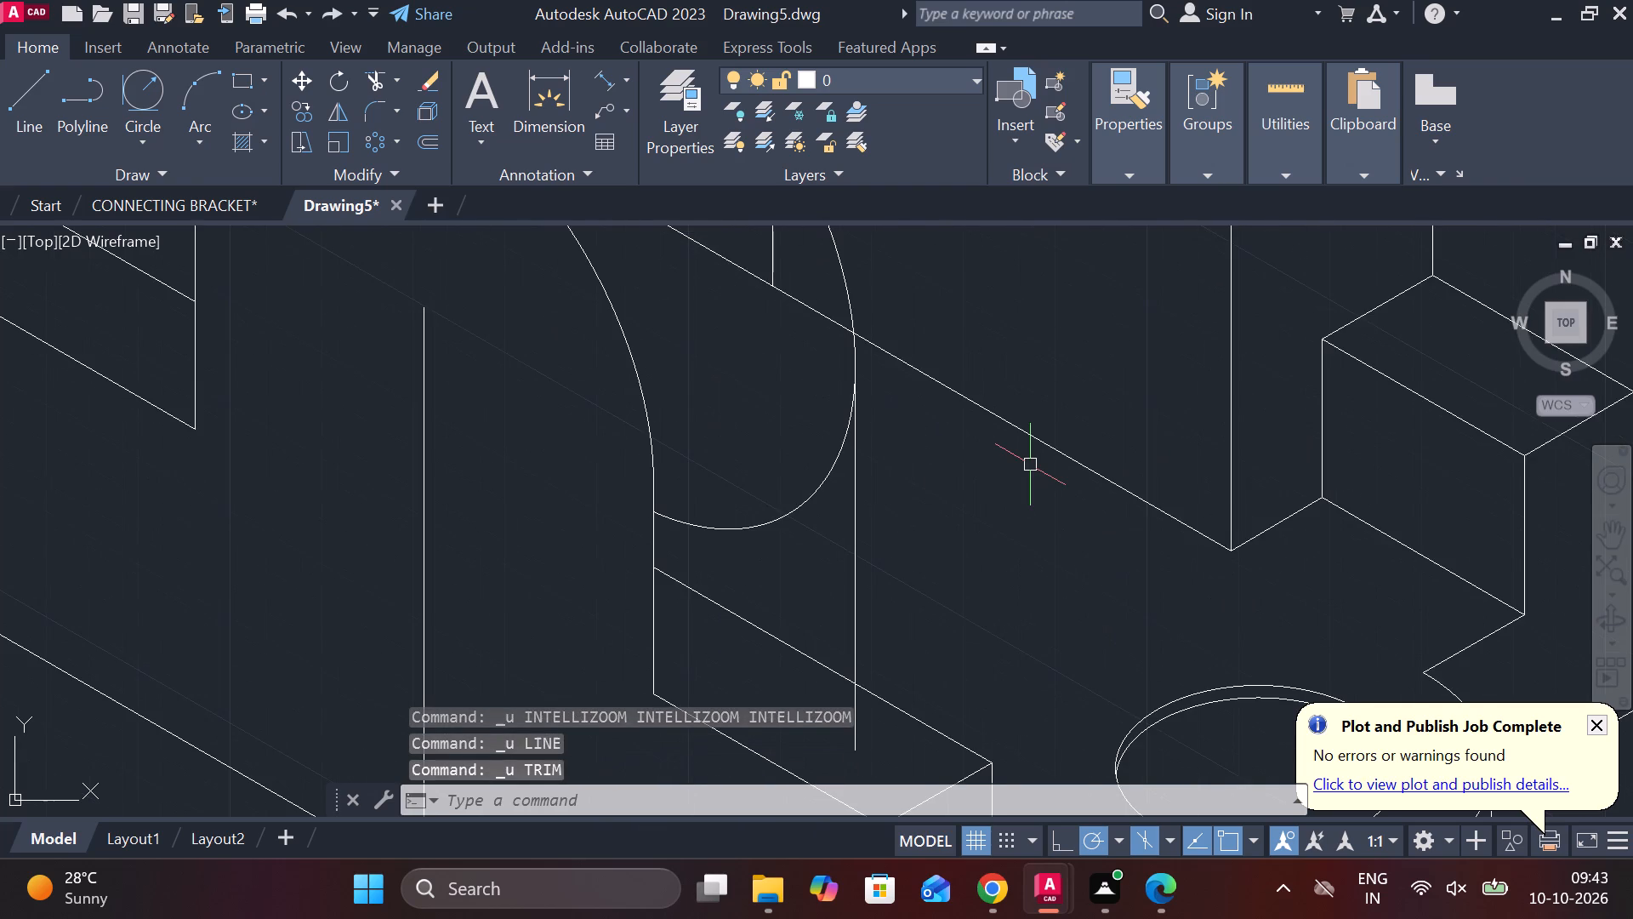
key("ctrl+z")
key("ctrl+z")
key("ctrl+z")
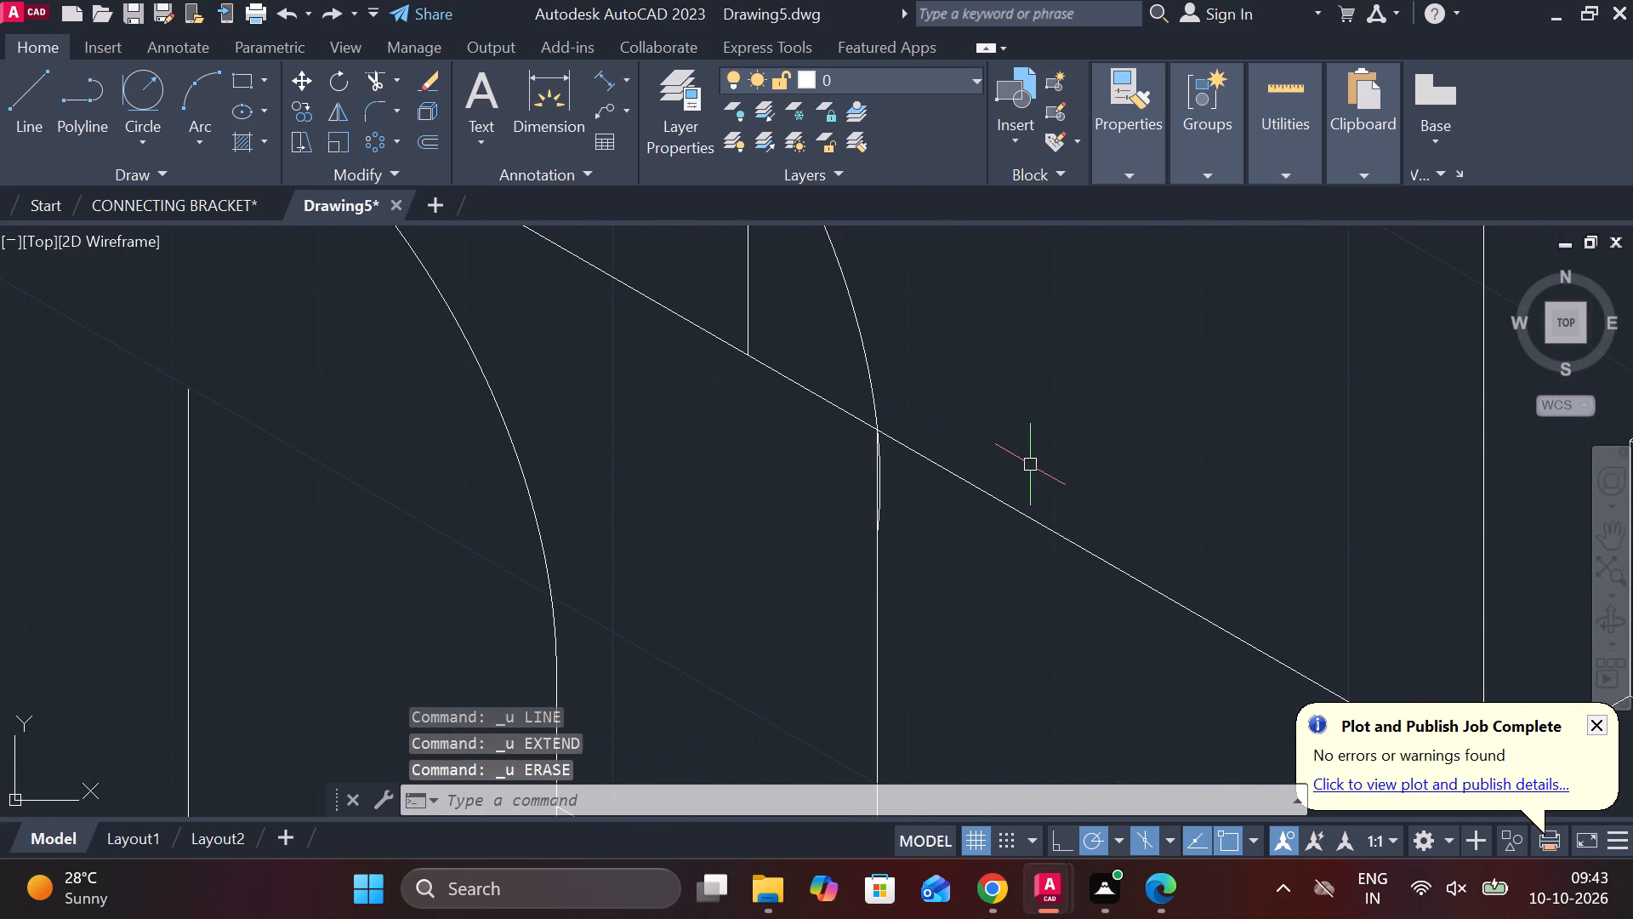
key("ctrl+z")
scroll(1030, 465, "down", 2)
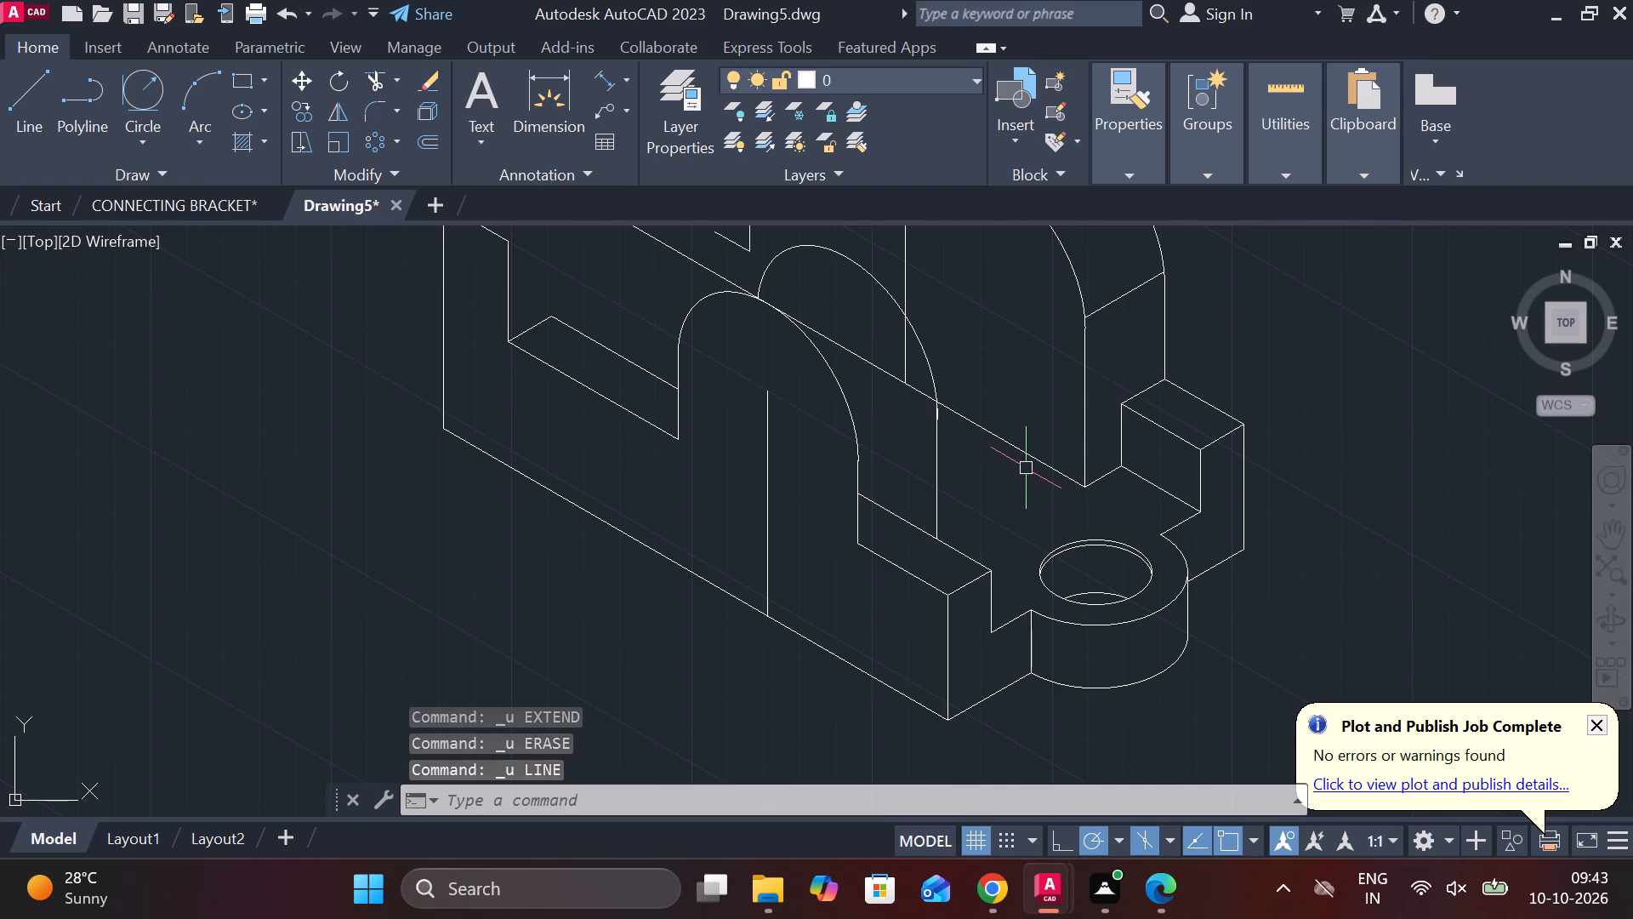
Erase the front upright's rear arc and the rear vertical line below it.
left_click(823, 254)
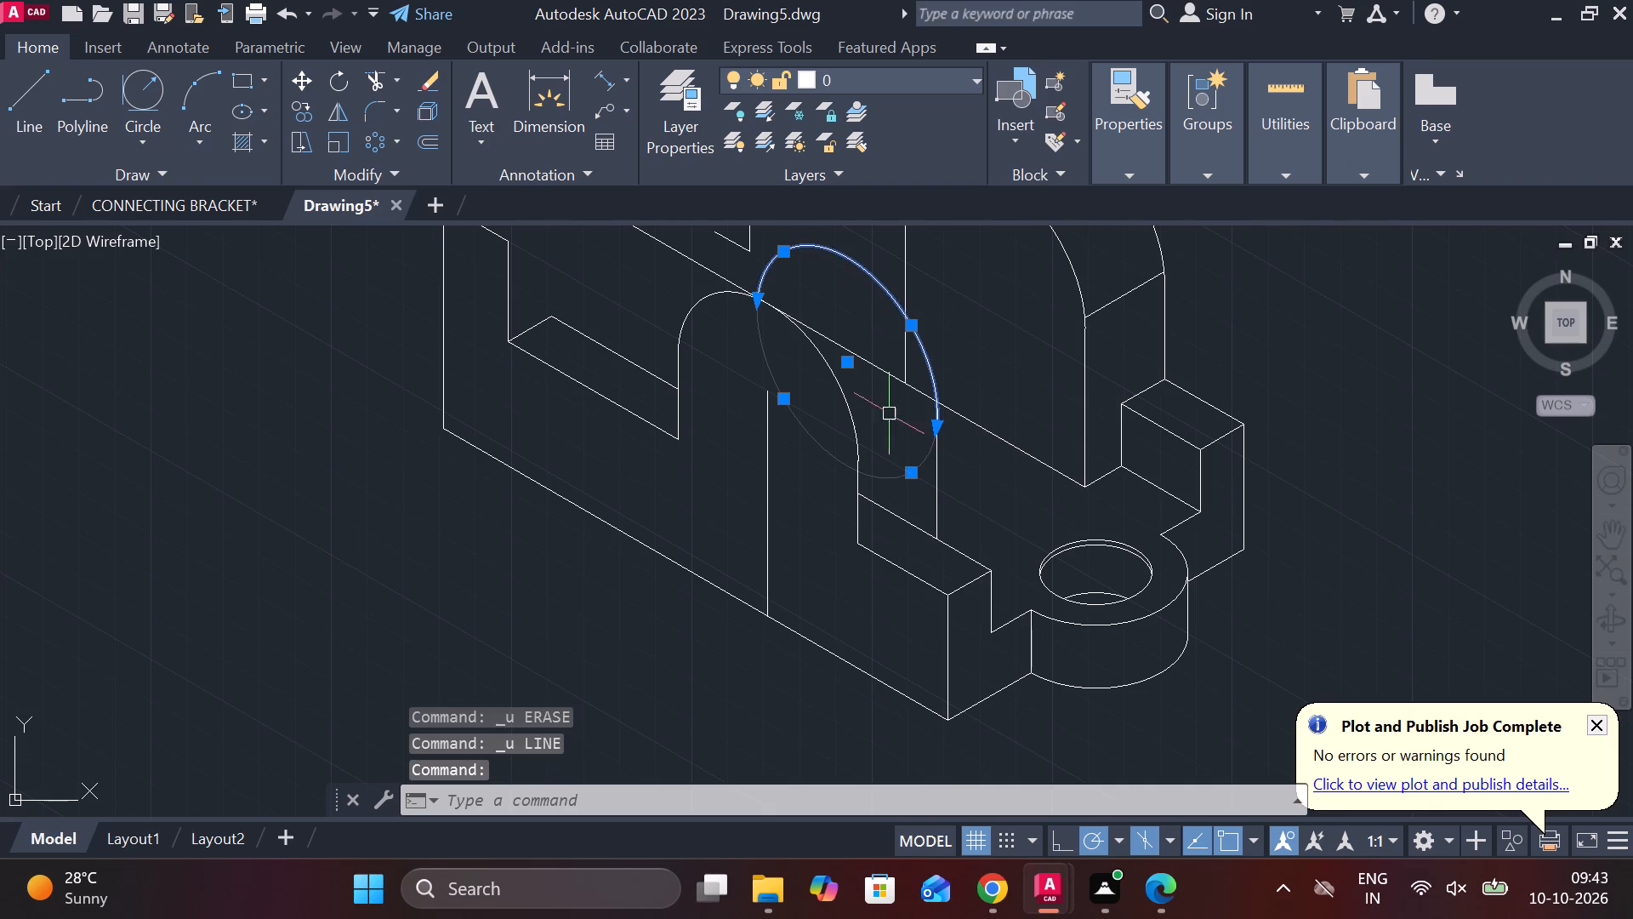
type("E")
key("space")
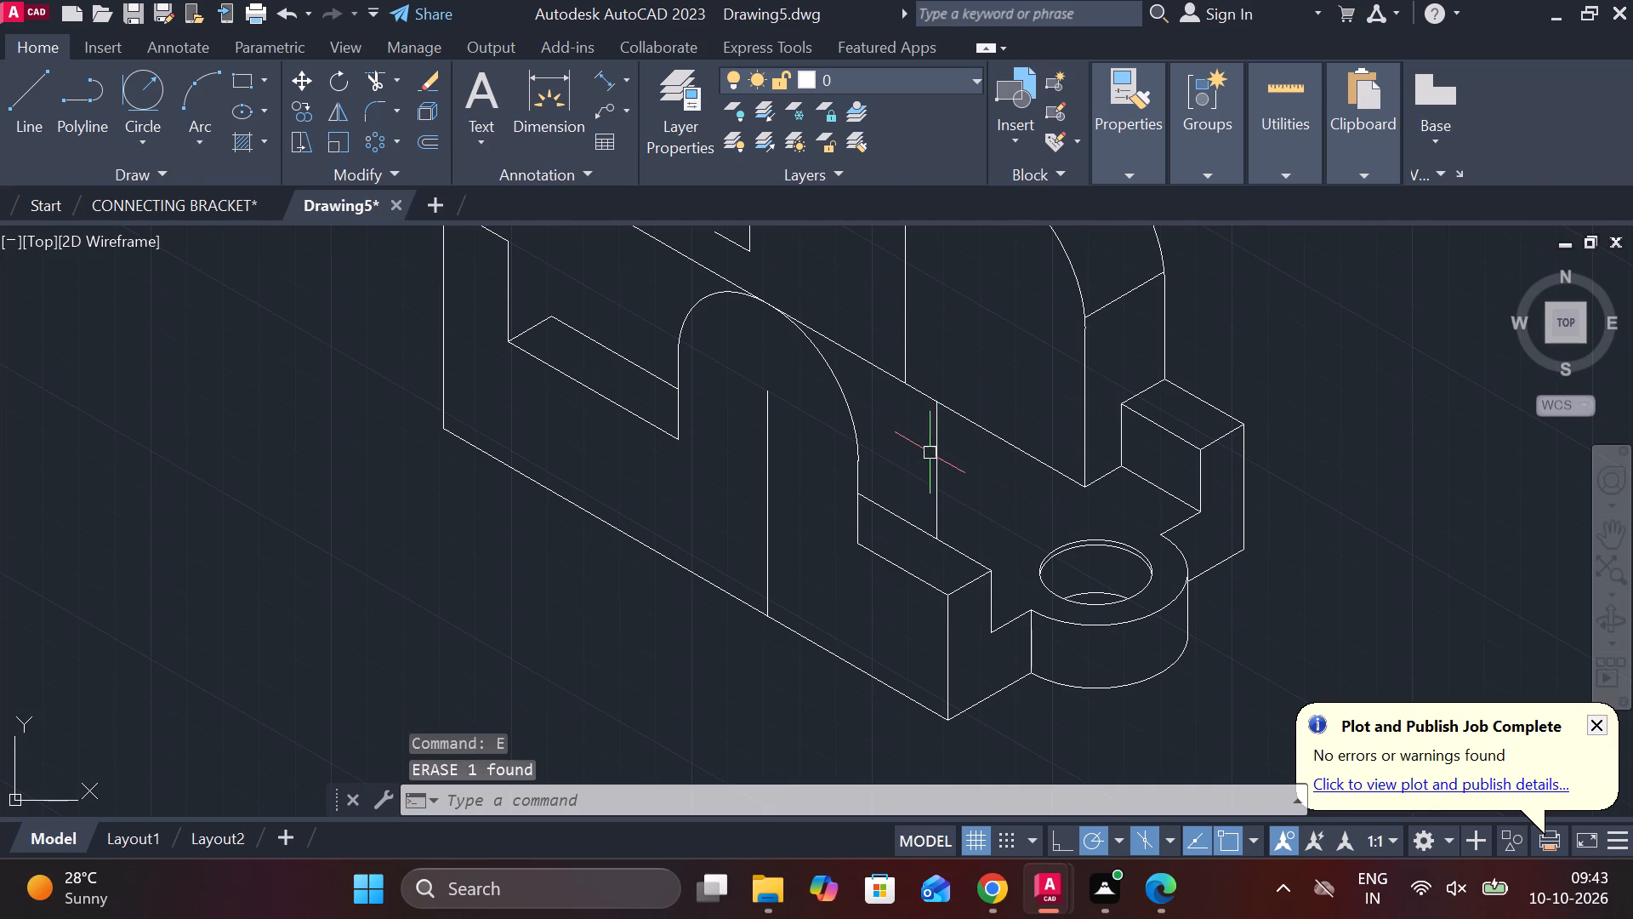
left_click(932, 450)
type("E")
key("space")
Draw a 12-long line at 30° from the lower end of the front upright's front vertical across the end step.
scroll(864, 460, "up", 2)
scroll(901, 471, "down", 1)
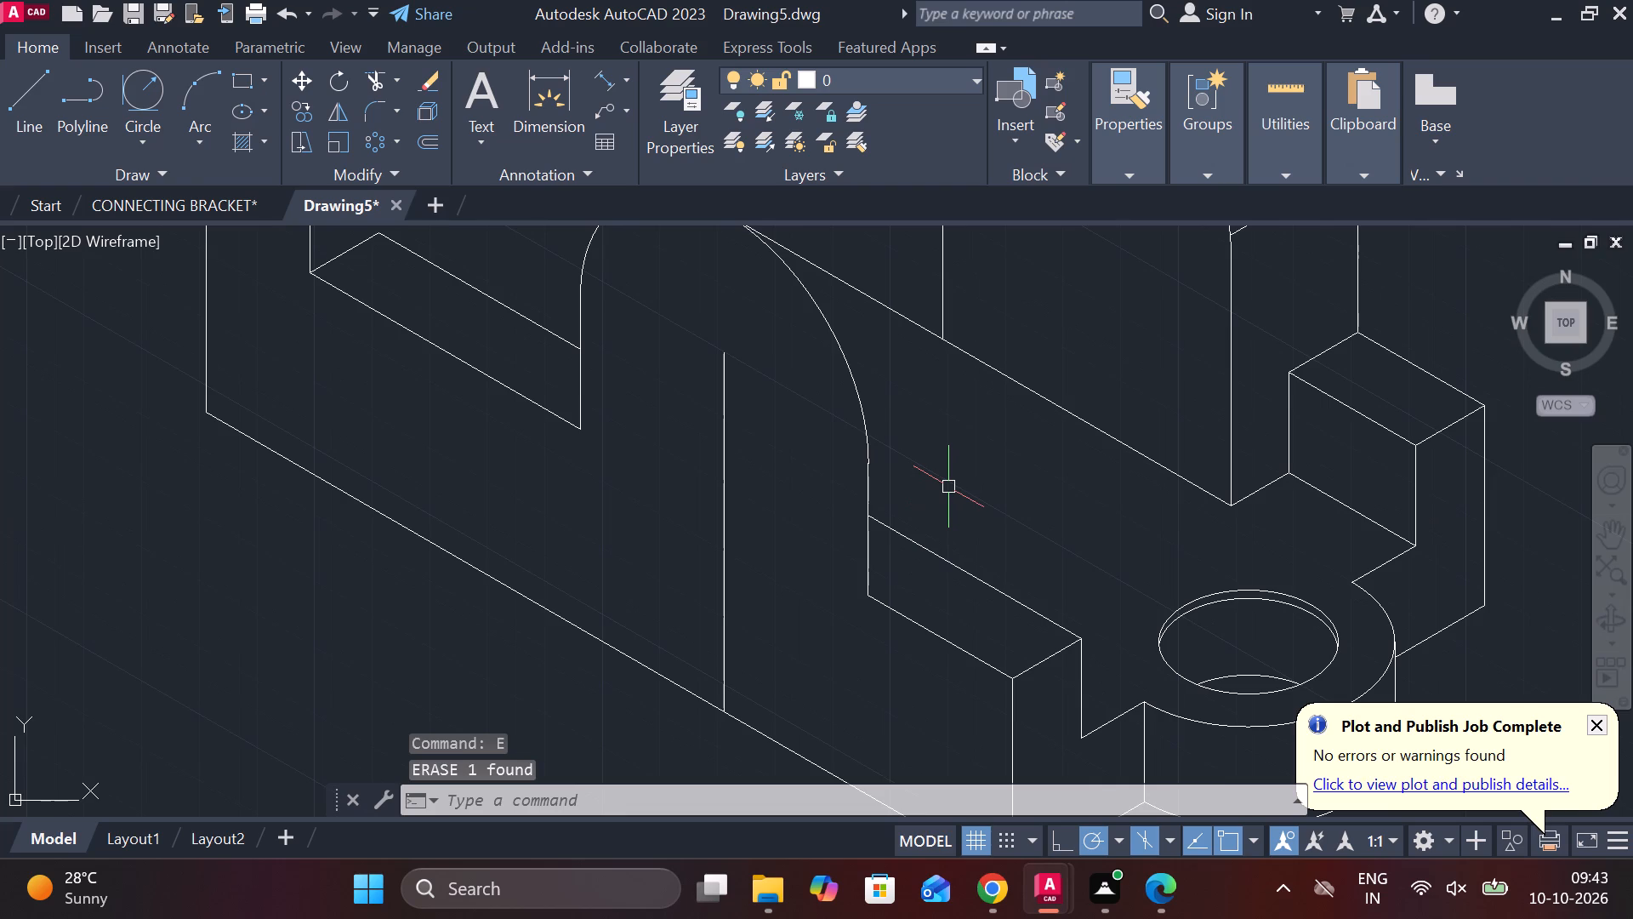
key("l")
key("Return")
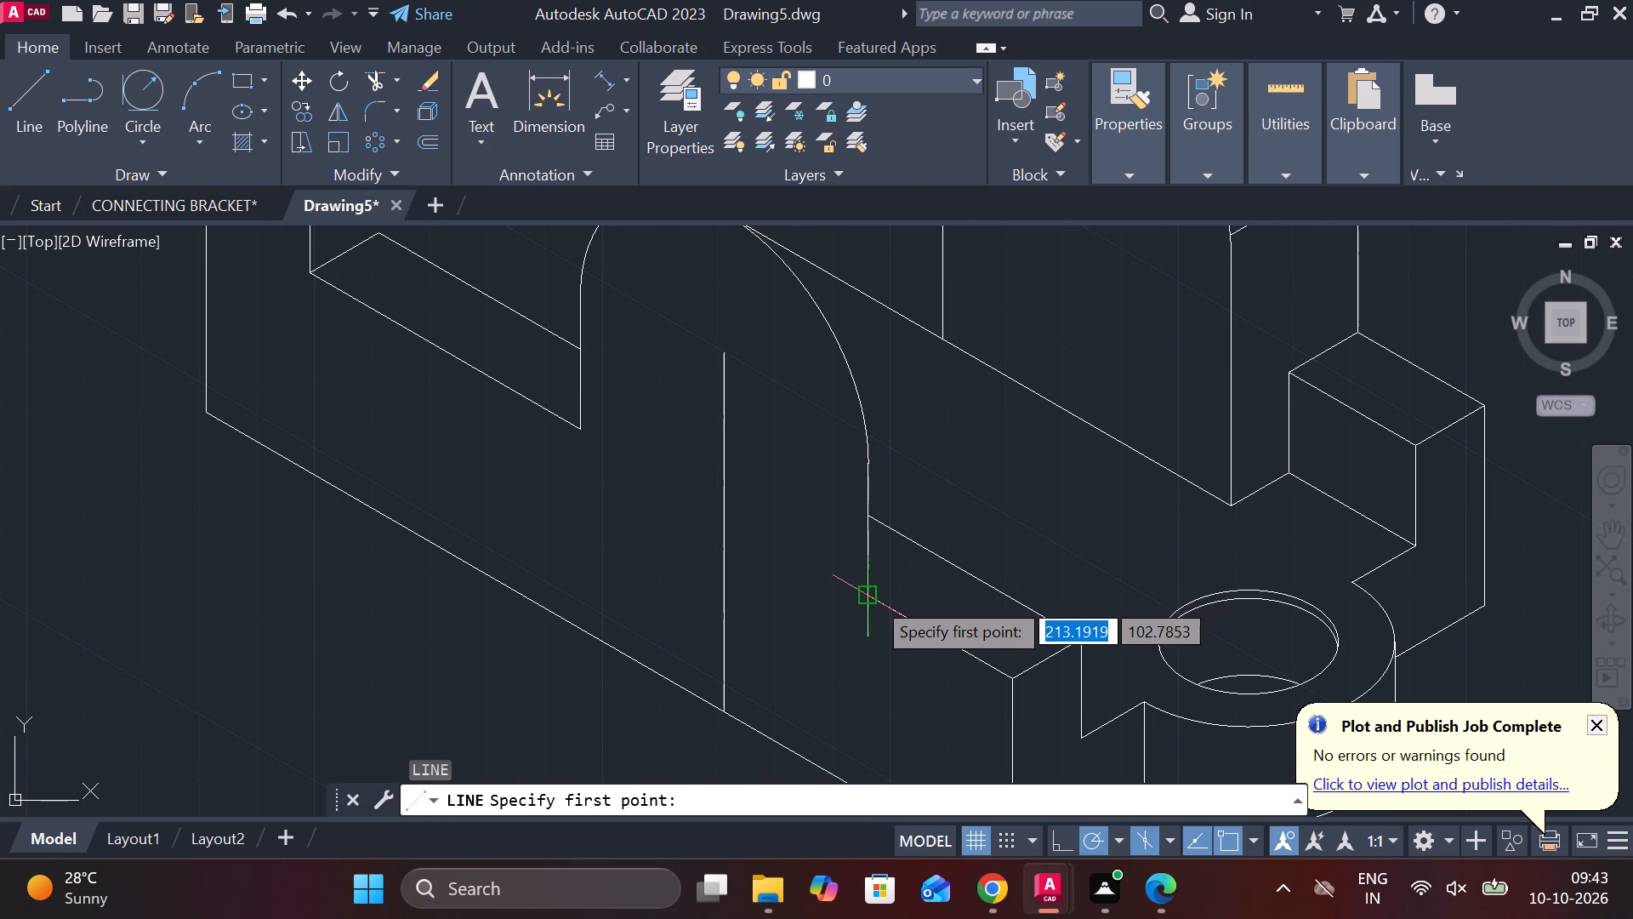
left_click(871, 597)
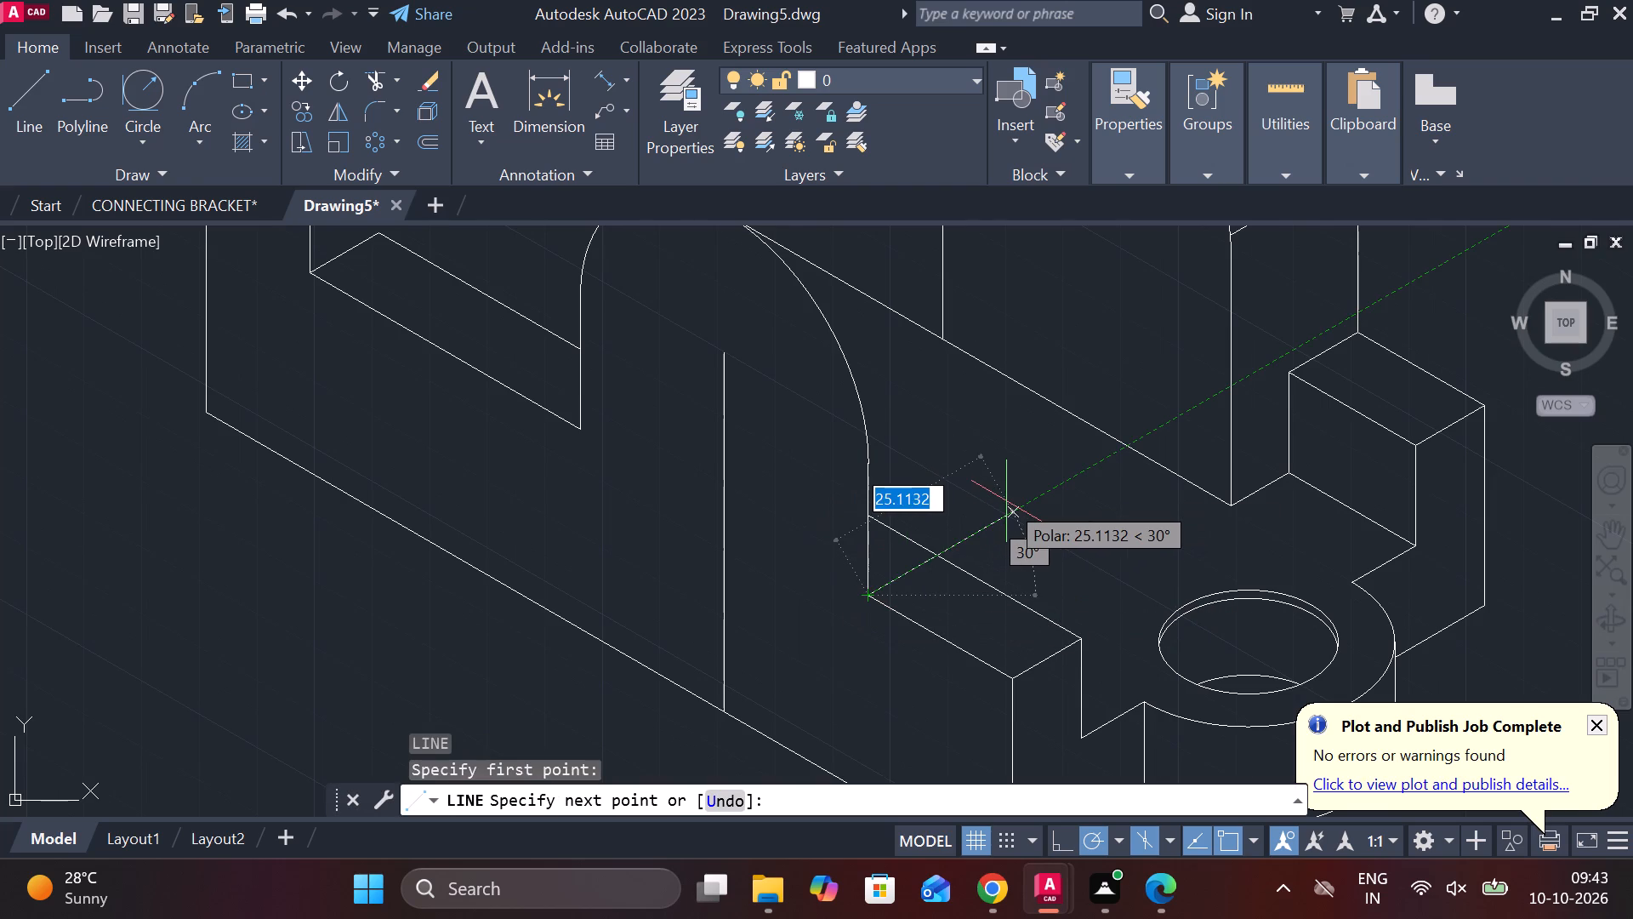
type("12")
key("space")
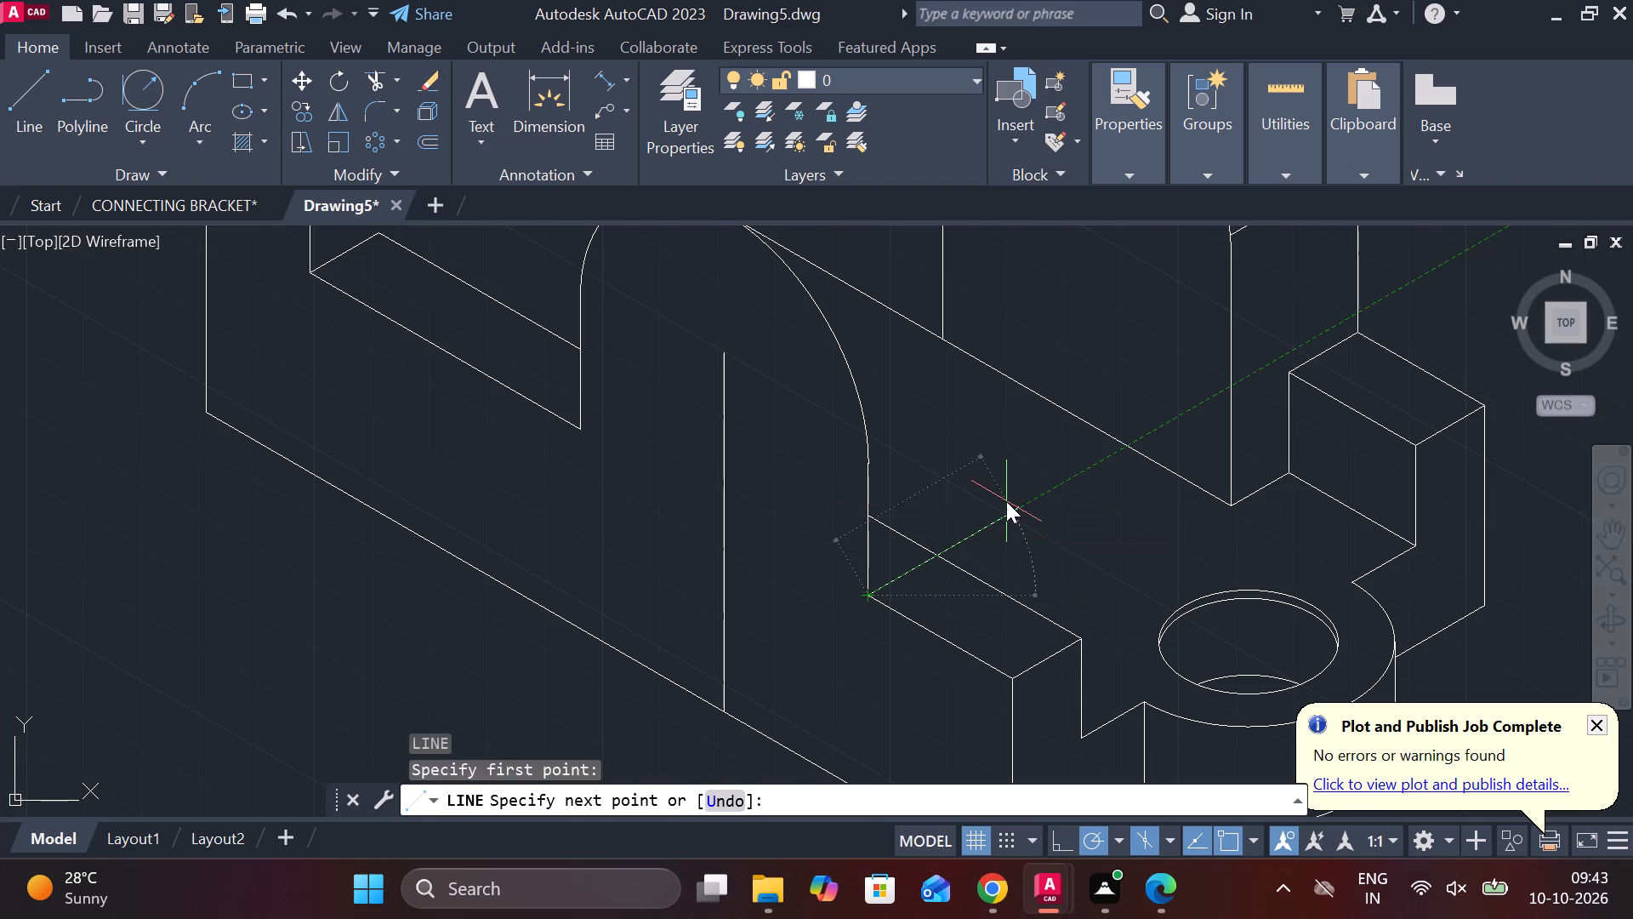
key("Escape")
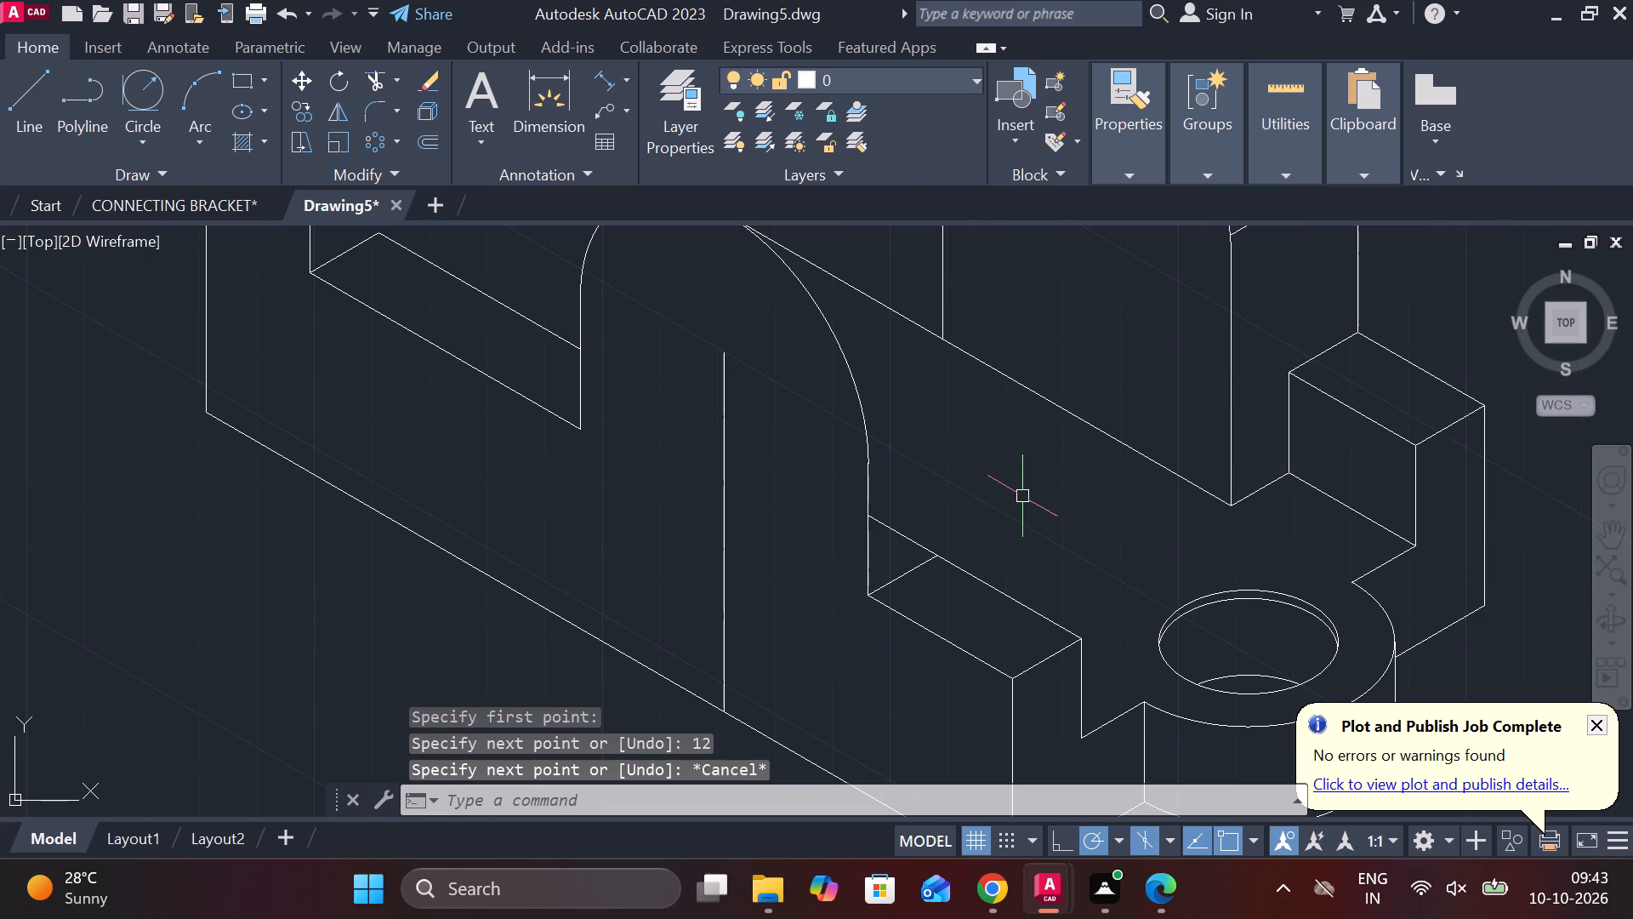
Trim the end step's inner top edge between the 12-long line and the front upright's vertical.
type("TR")
key("space")
left_click(914, 547)
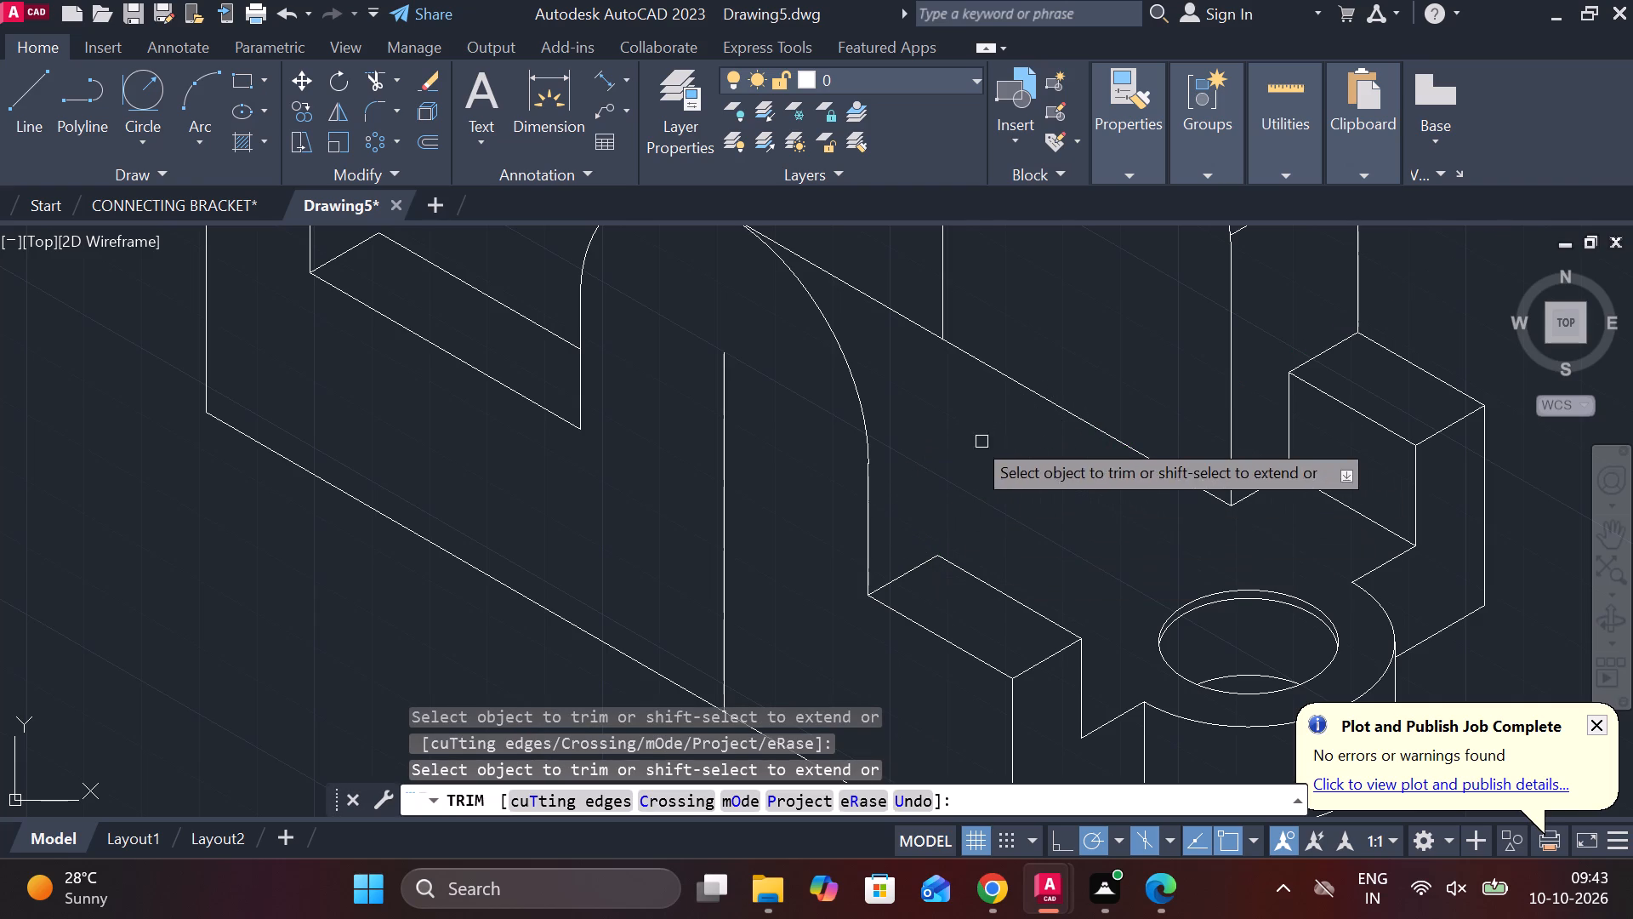
key("Escape")
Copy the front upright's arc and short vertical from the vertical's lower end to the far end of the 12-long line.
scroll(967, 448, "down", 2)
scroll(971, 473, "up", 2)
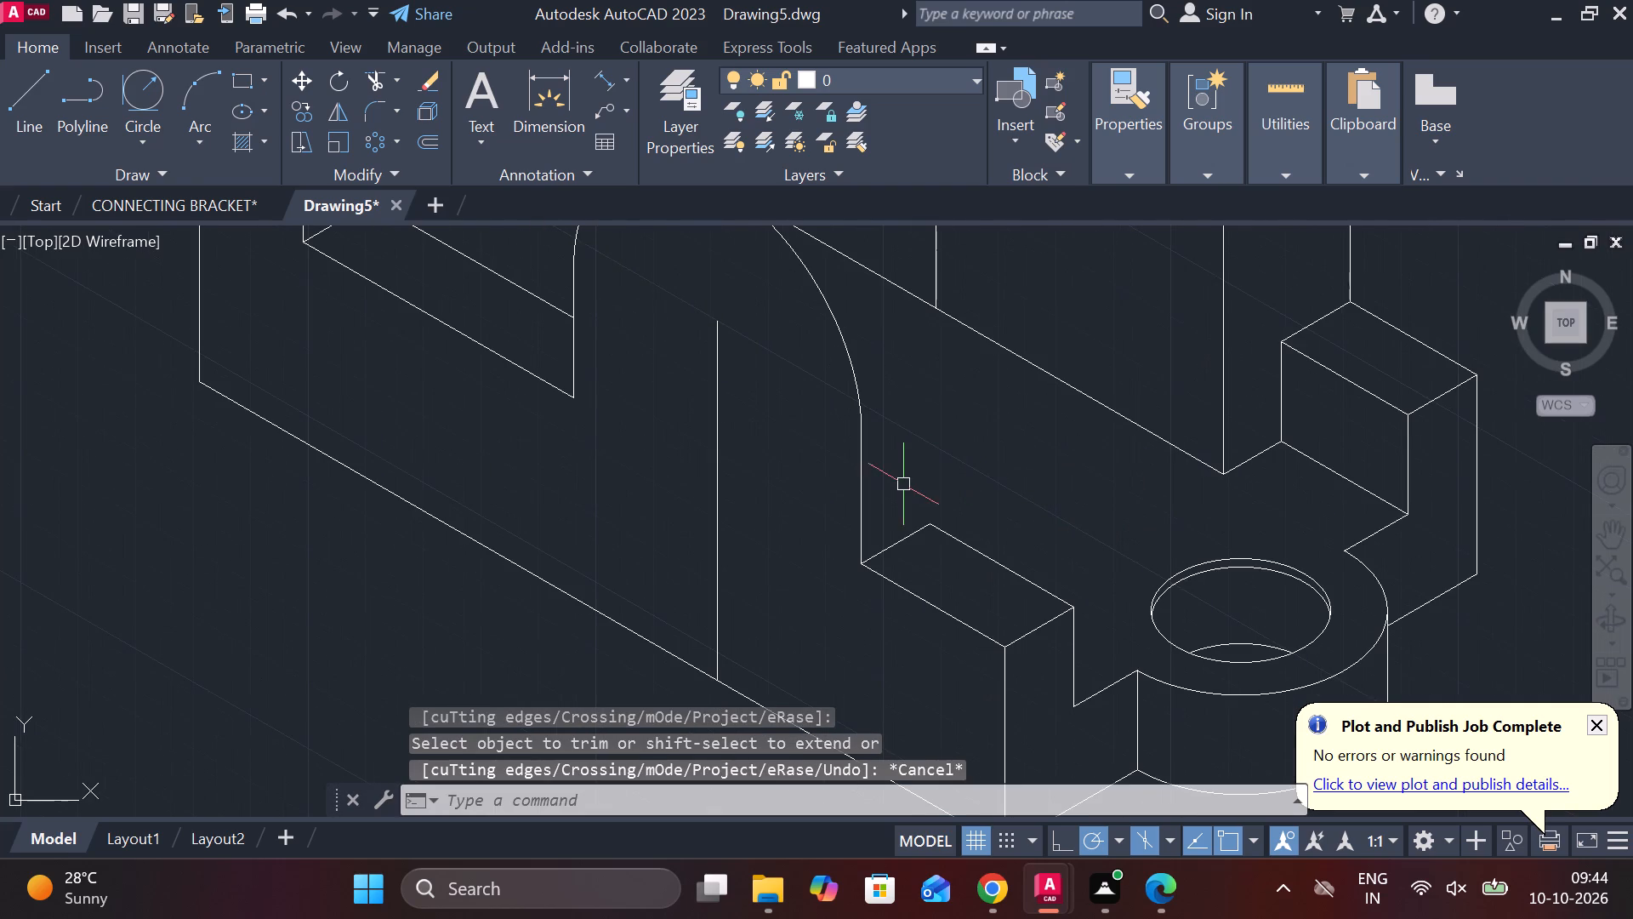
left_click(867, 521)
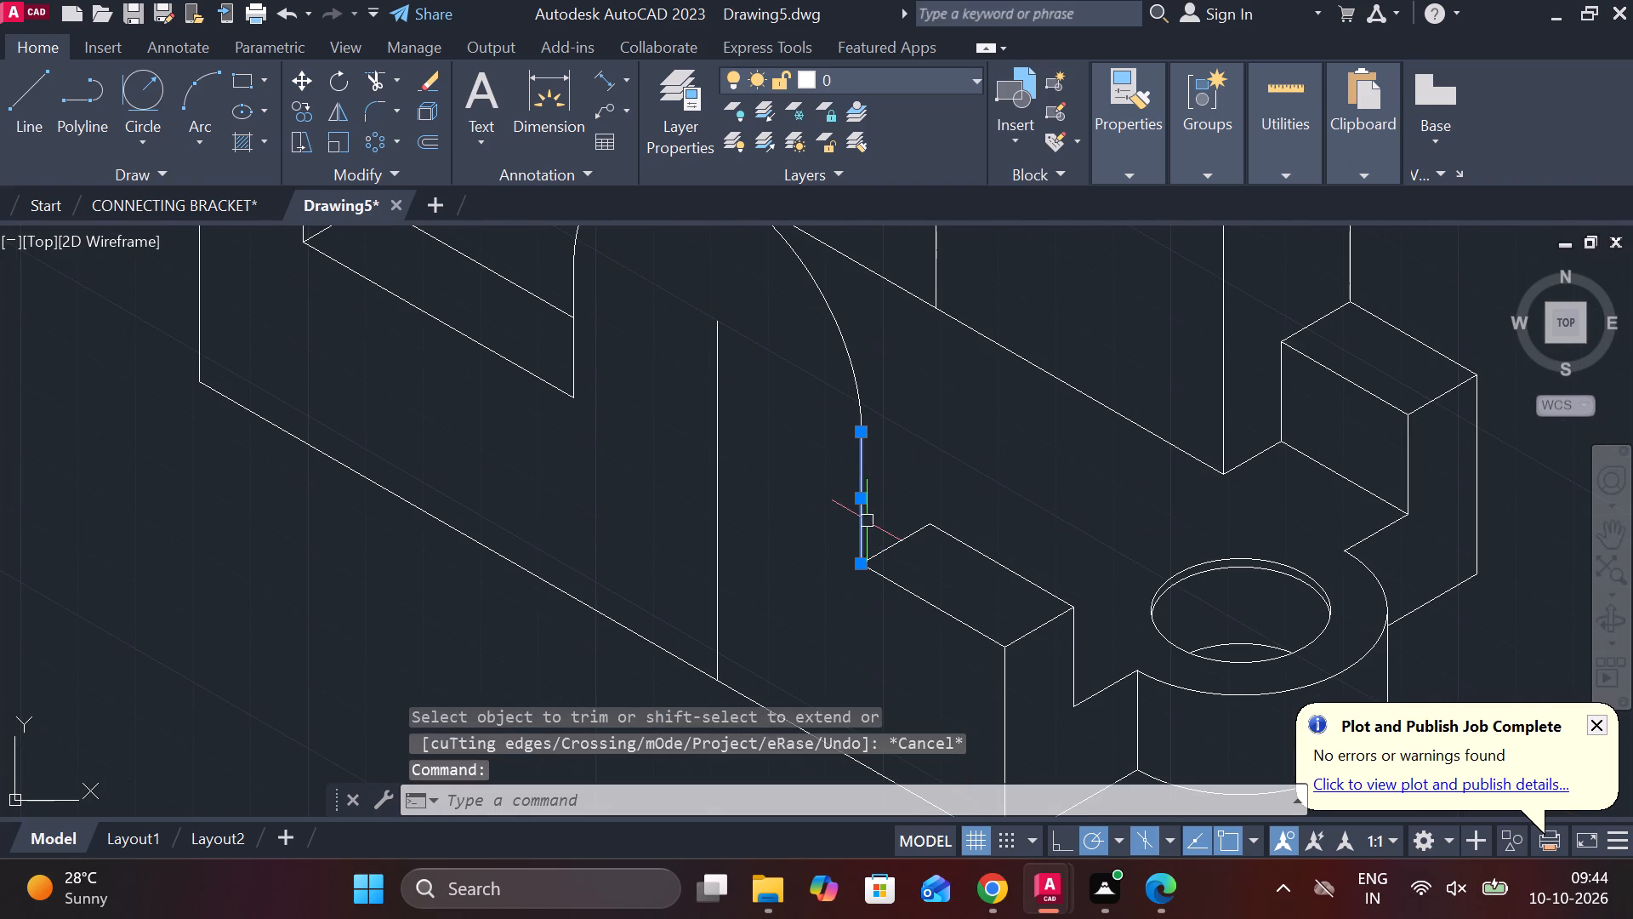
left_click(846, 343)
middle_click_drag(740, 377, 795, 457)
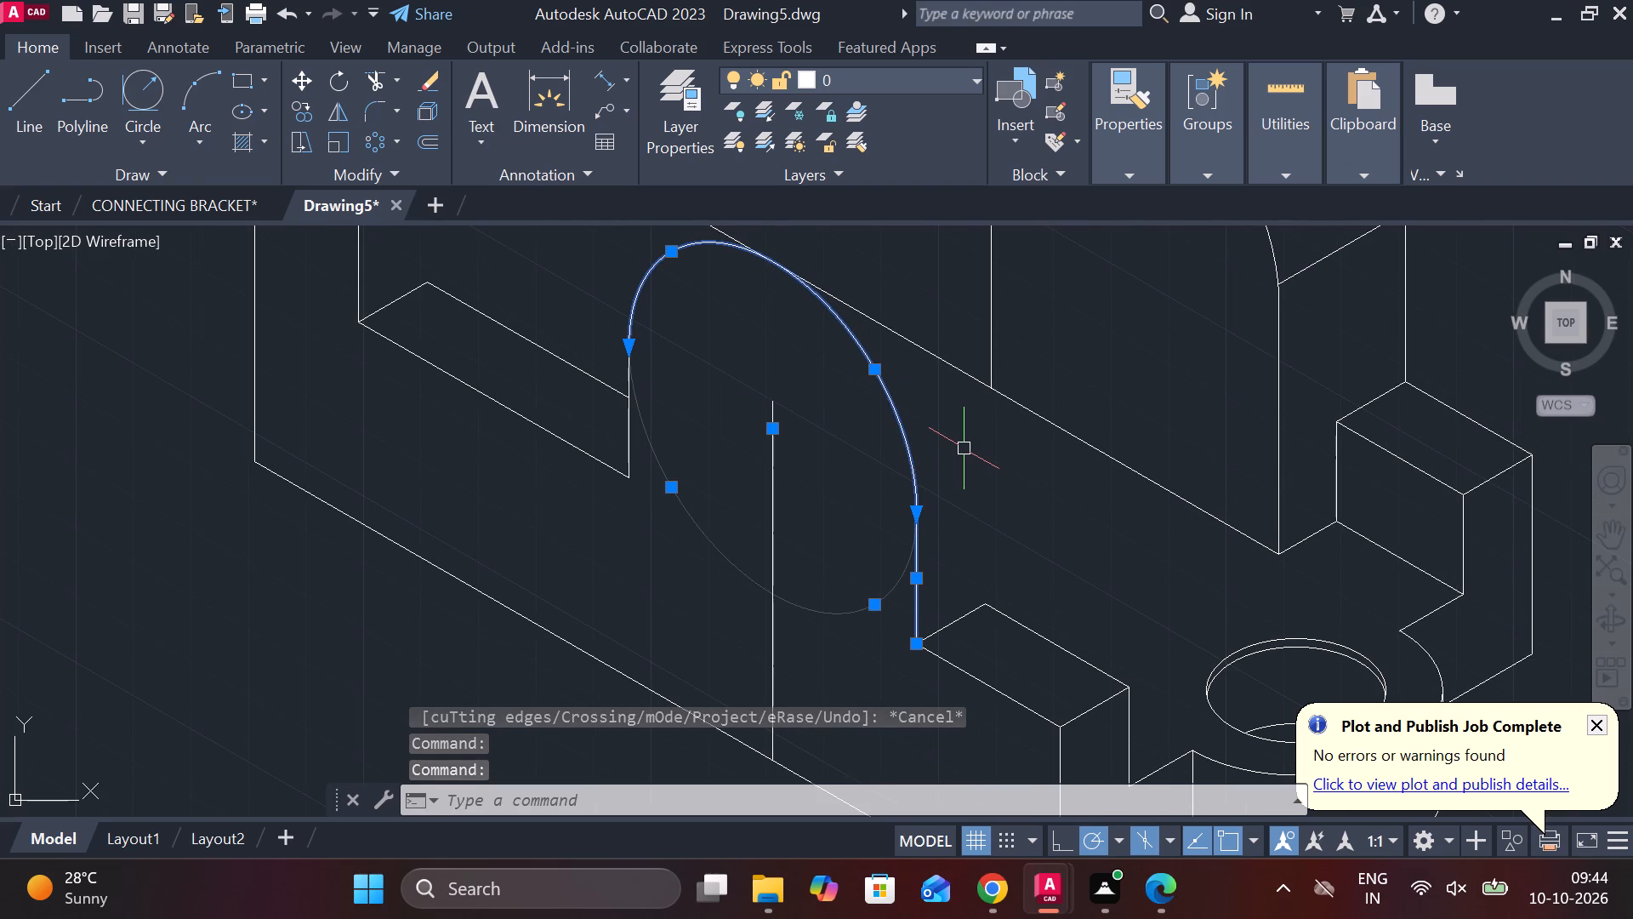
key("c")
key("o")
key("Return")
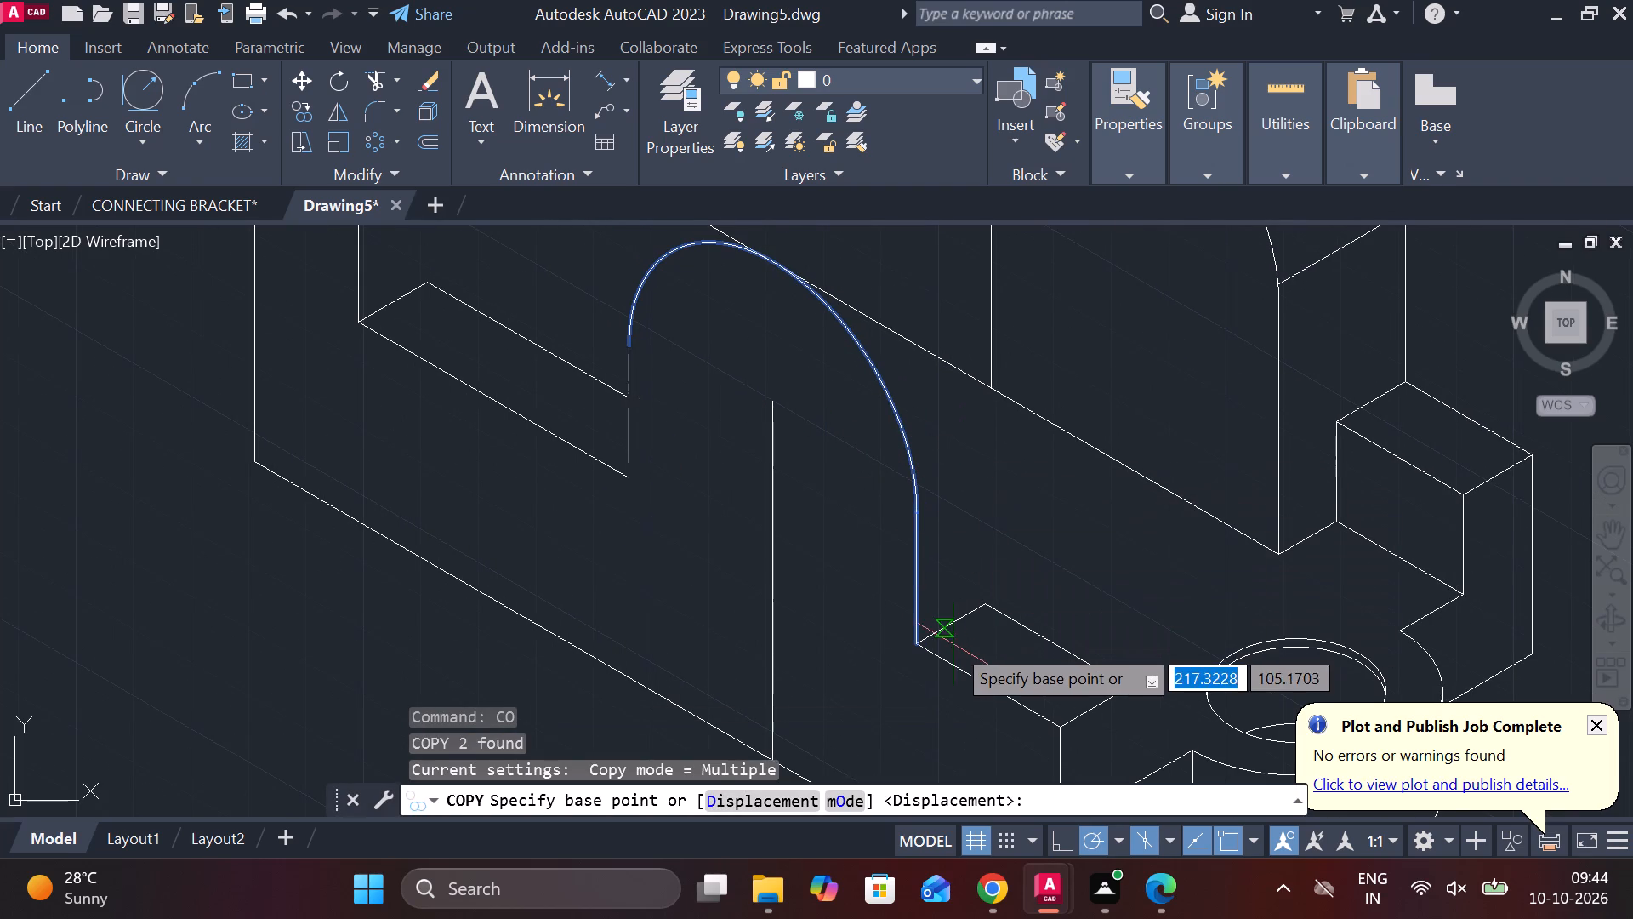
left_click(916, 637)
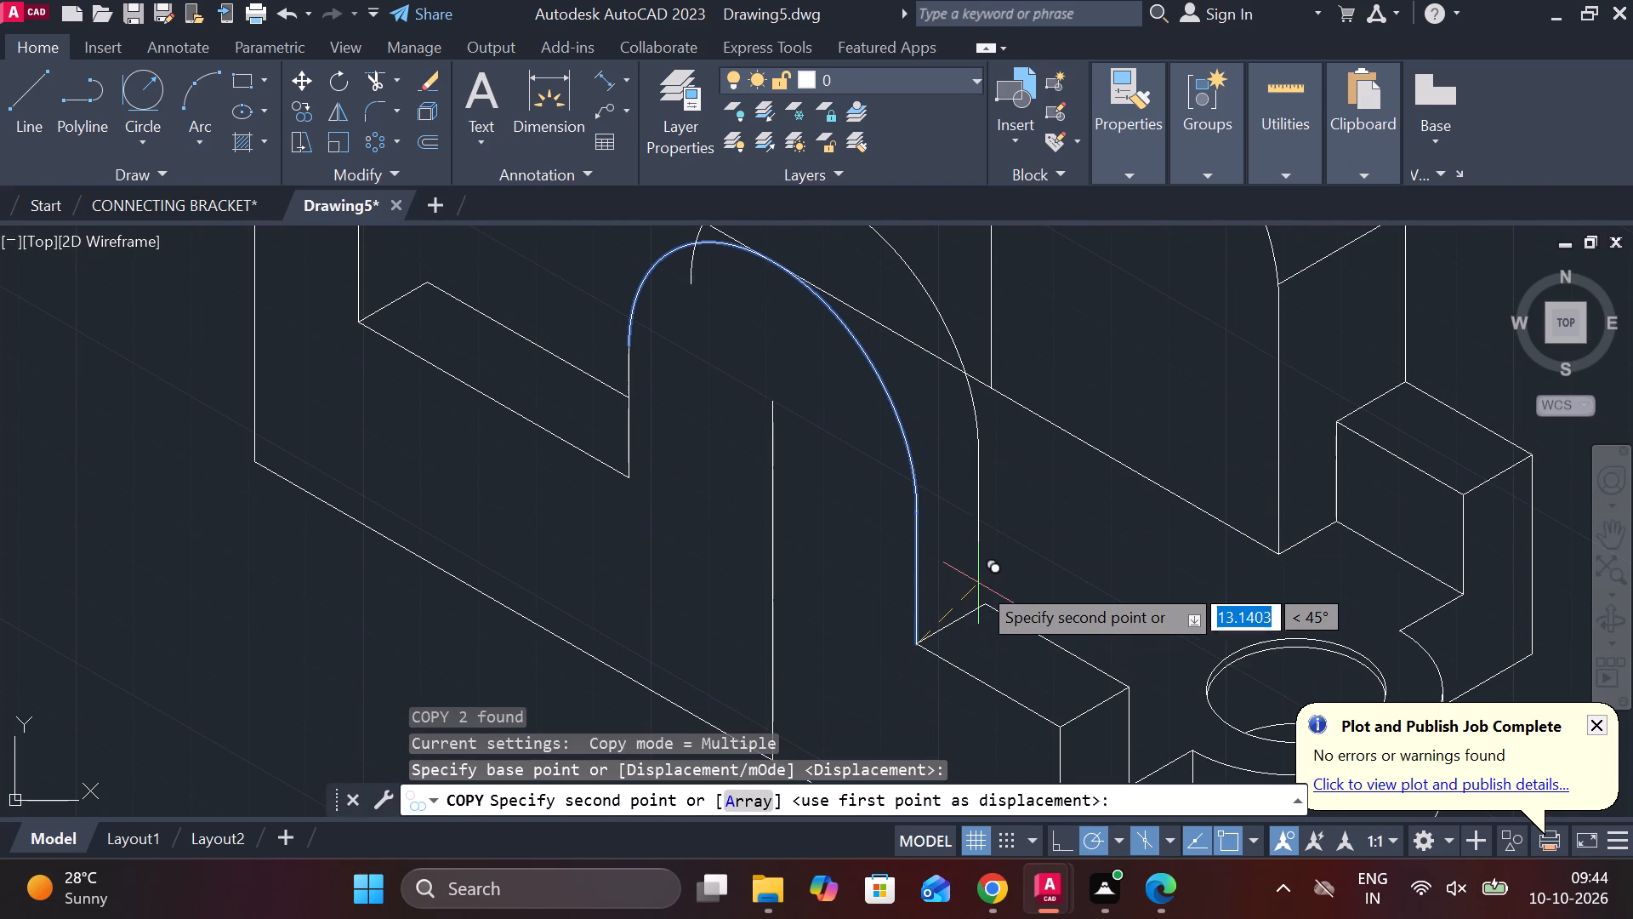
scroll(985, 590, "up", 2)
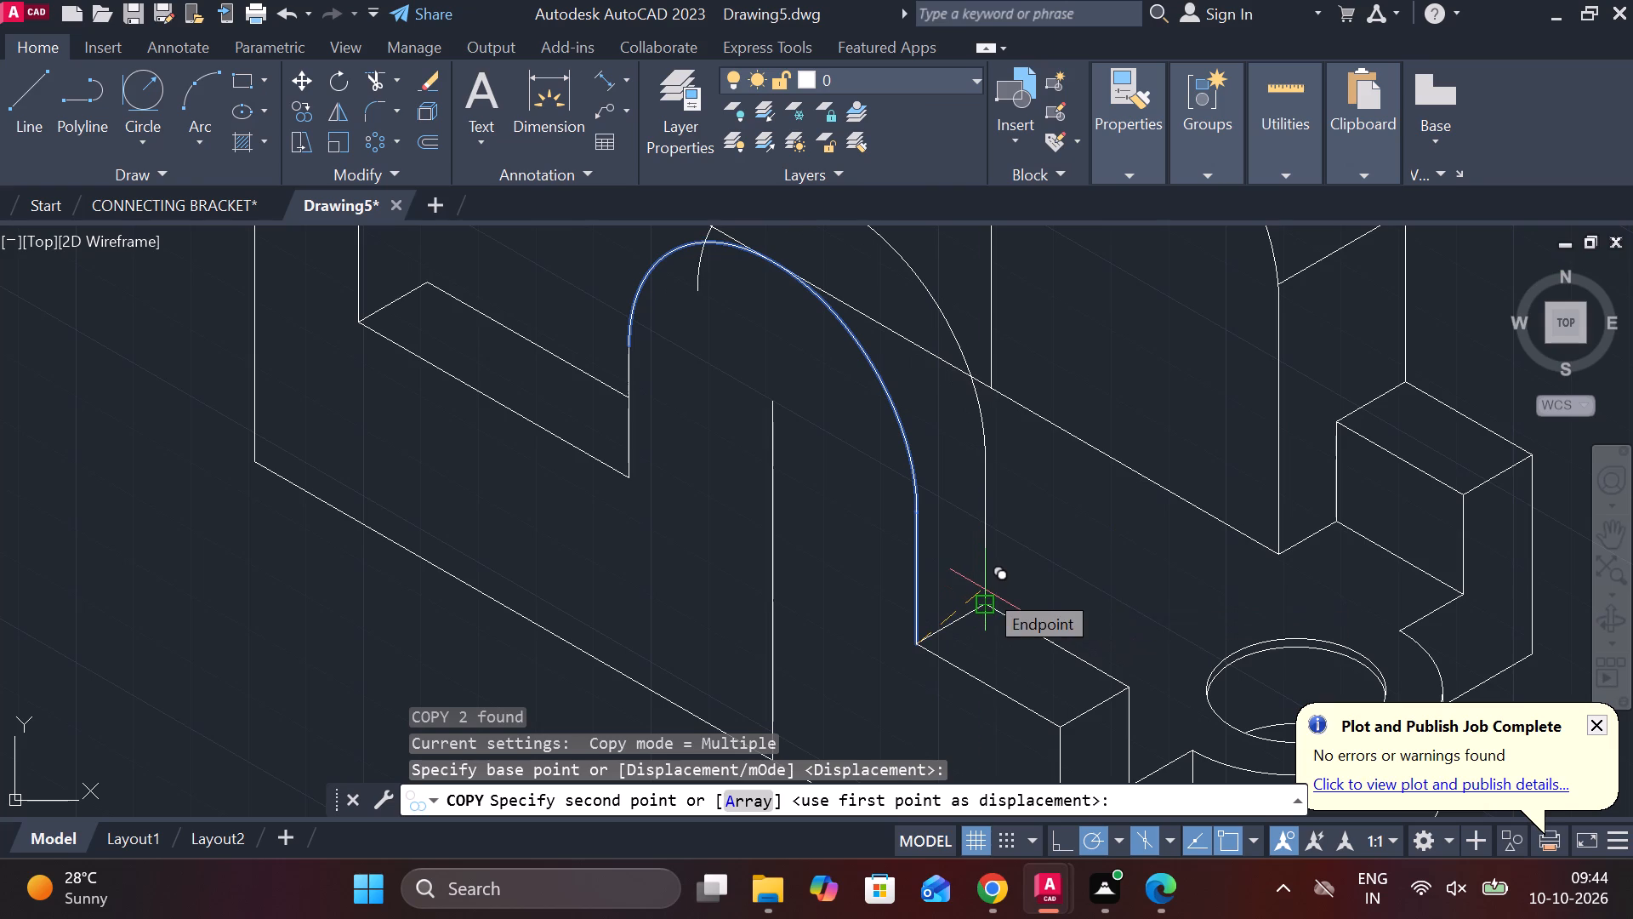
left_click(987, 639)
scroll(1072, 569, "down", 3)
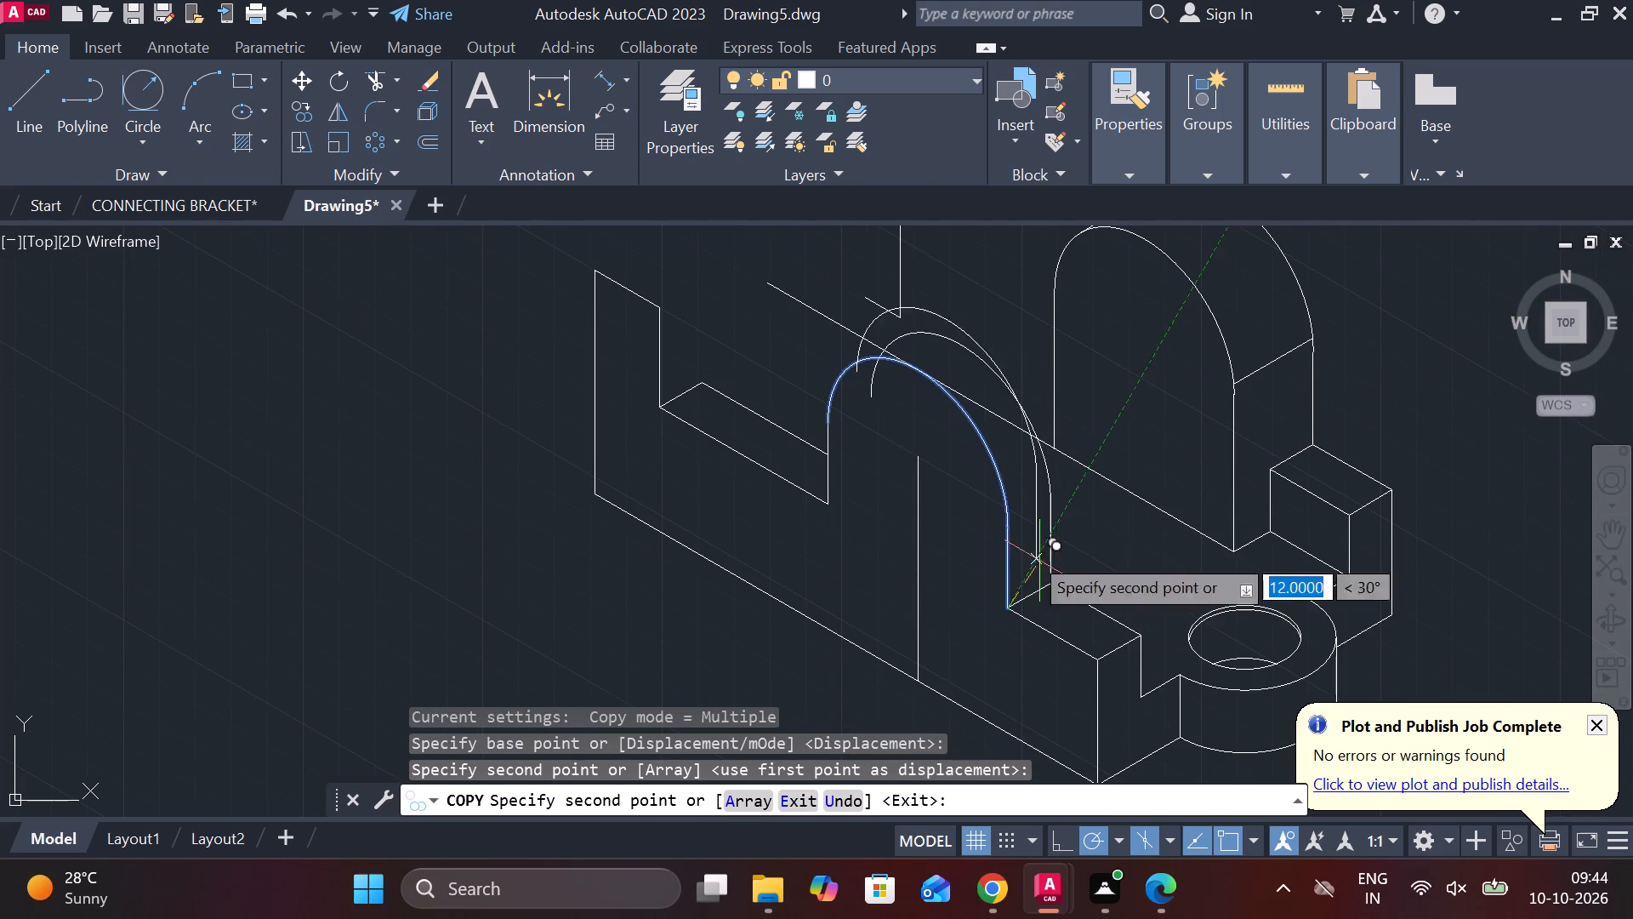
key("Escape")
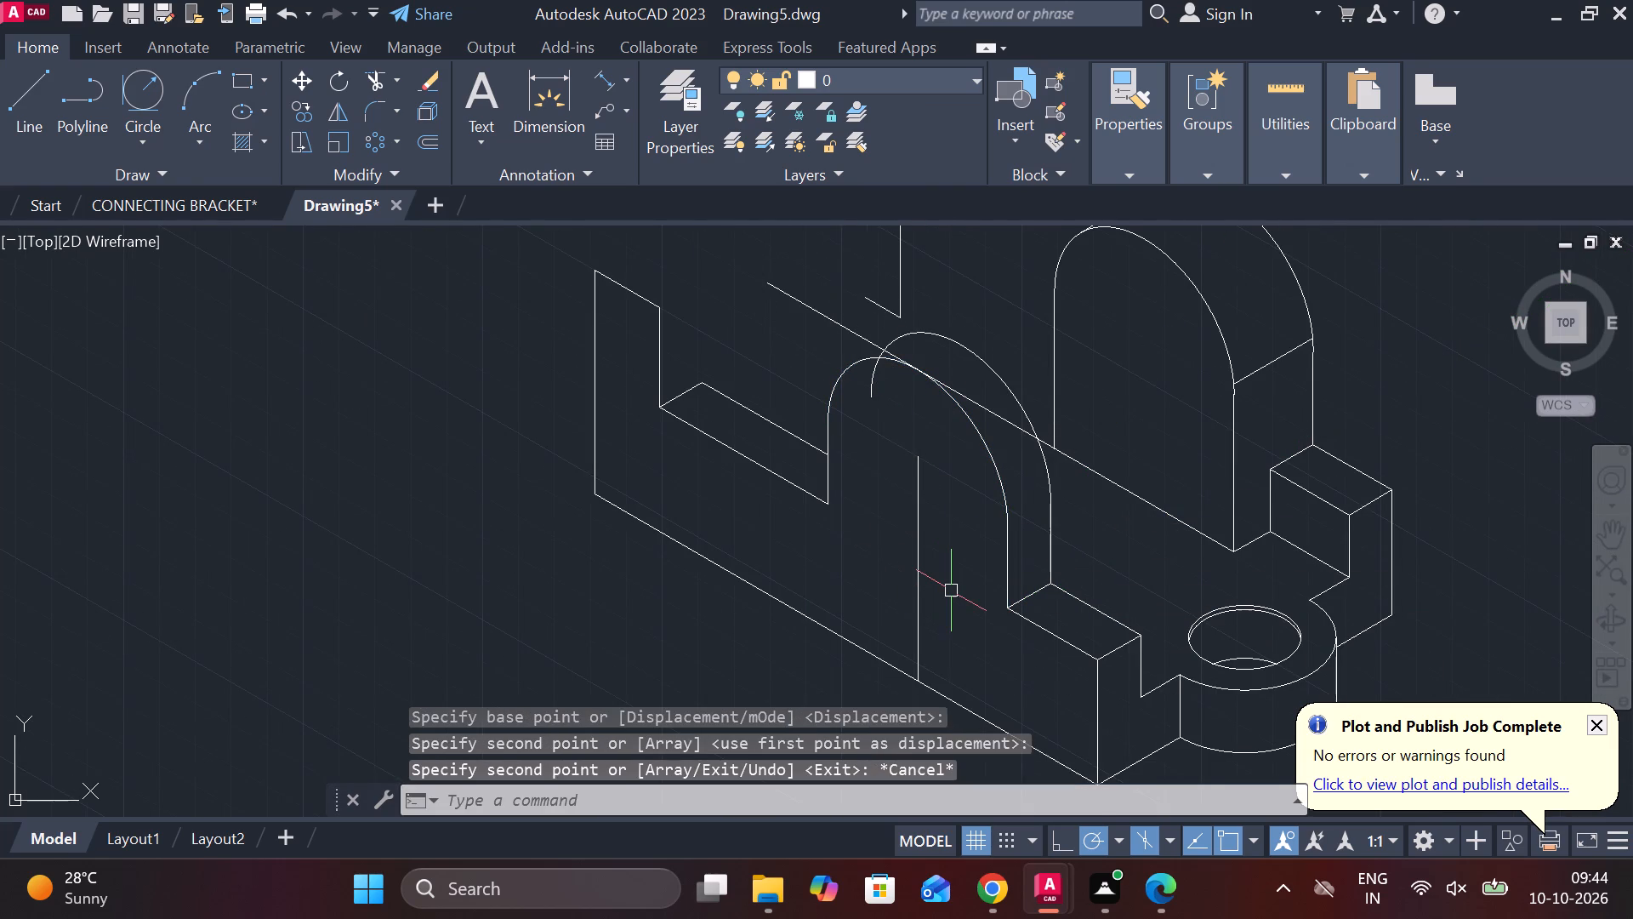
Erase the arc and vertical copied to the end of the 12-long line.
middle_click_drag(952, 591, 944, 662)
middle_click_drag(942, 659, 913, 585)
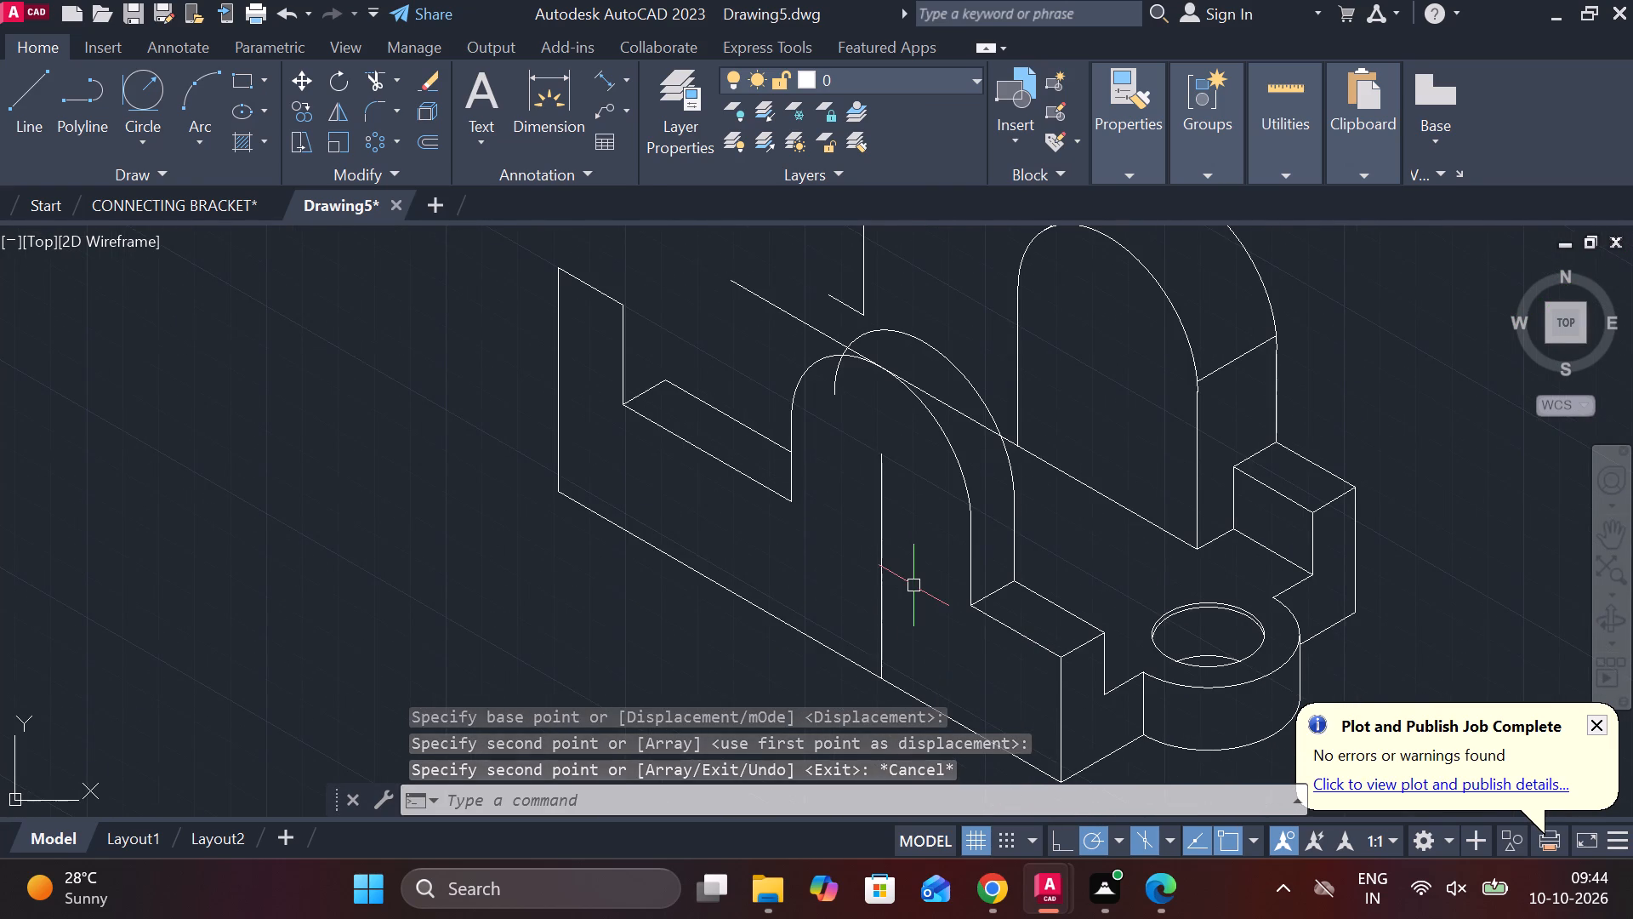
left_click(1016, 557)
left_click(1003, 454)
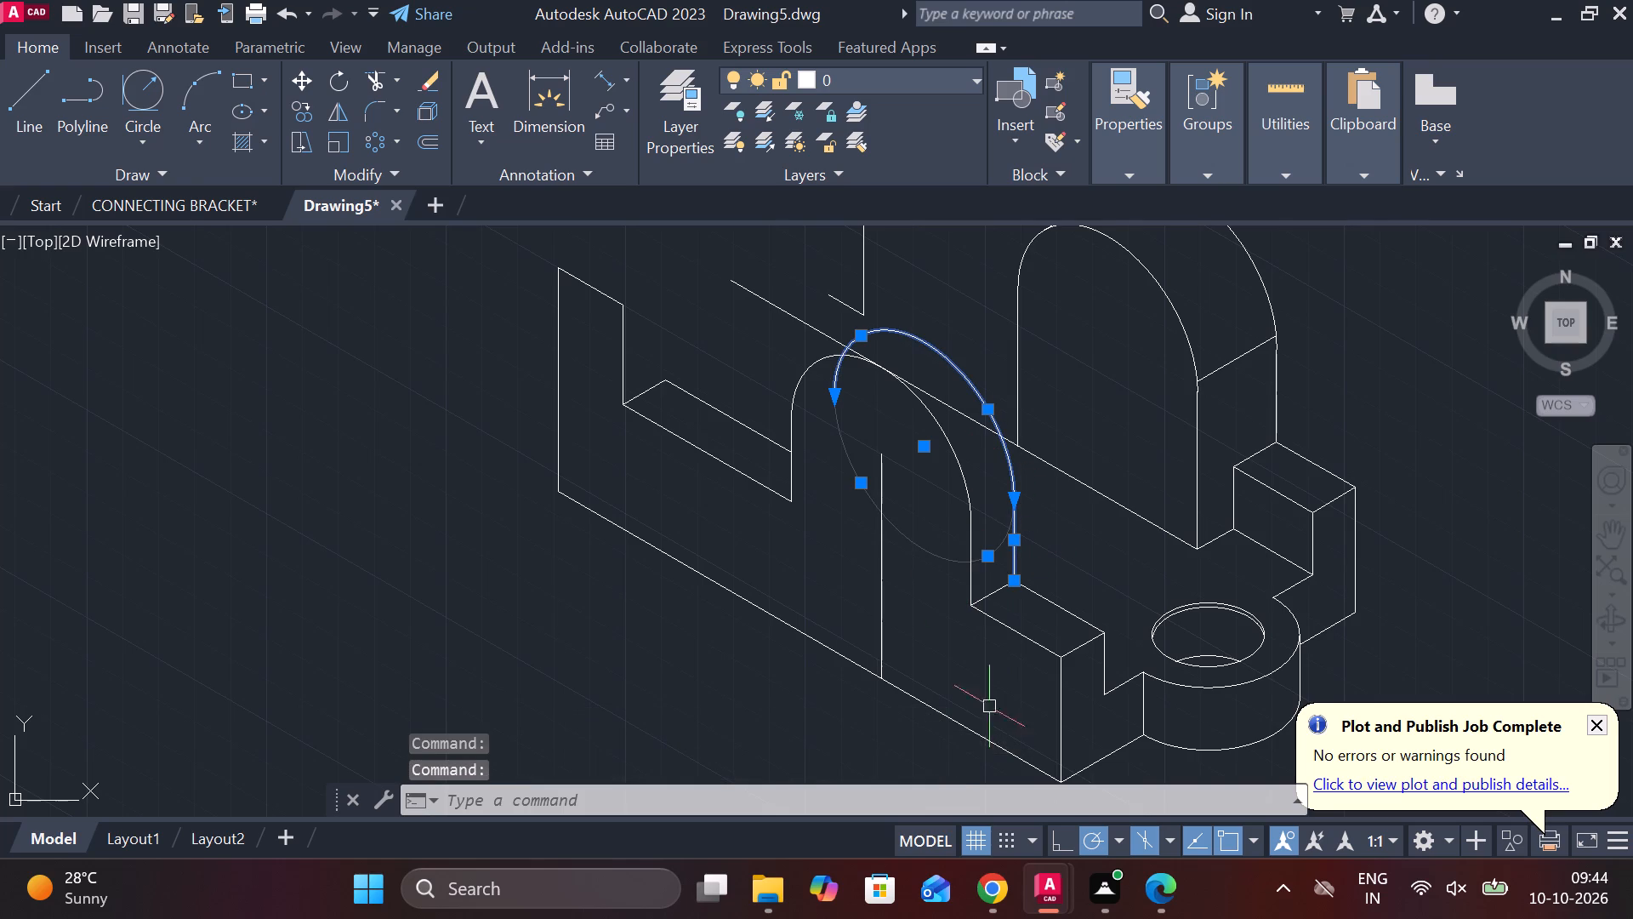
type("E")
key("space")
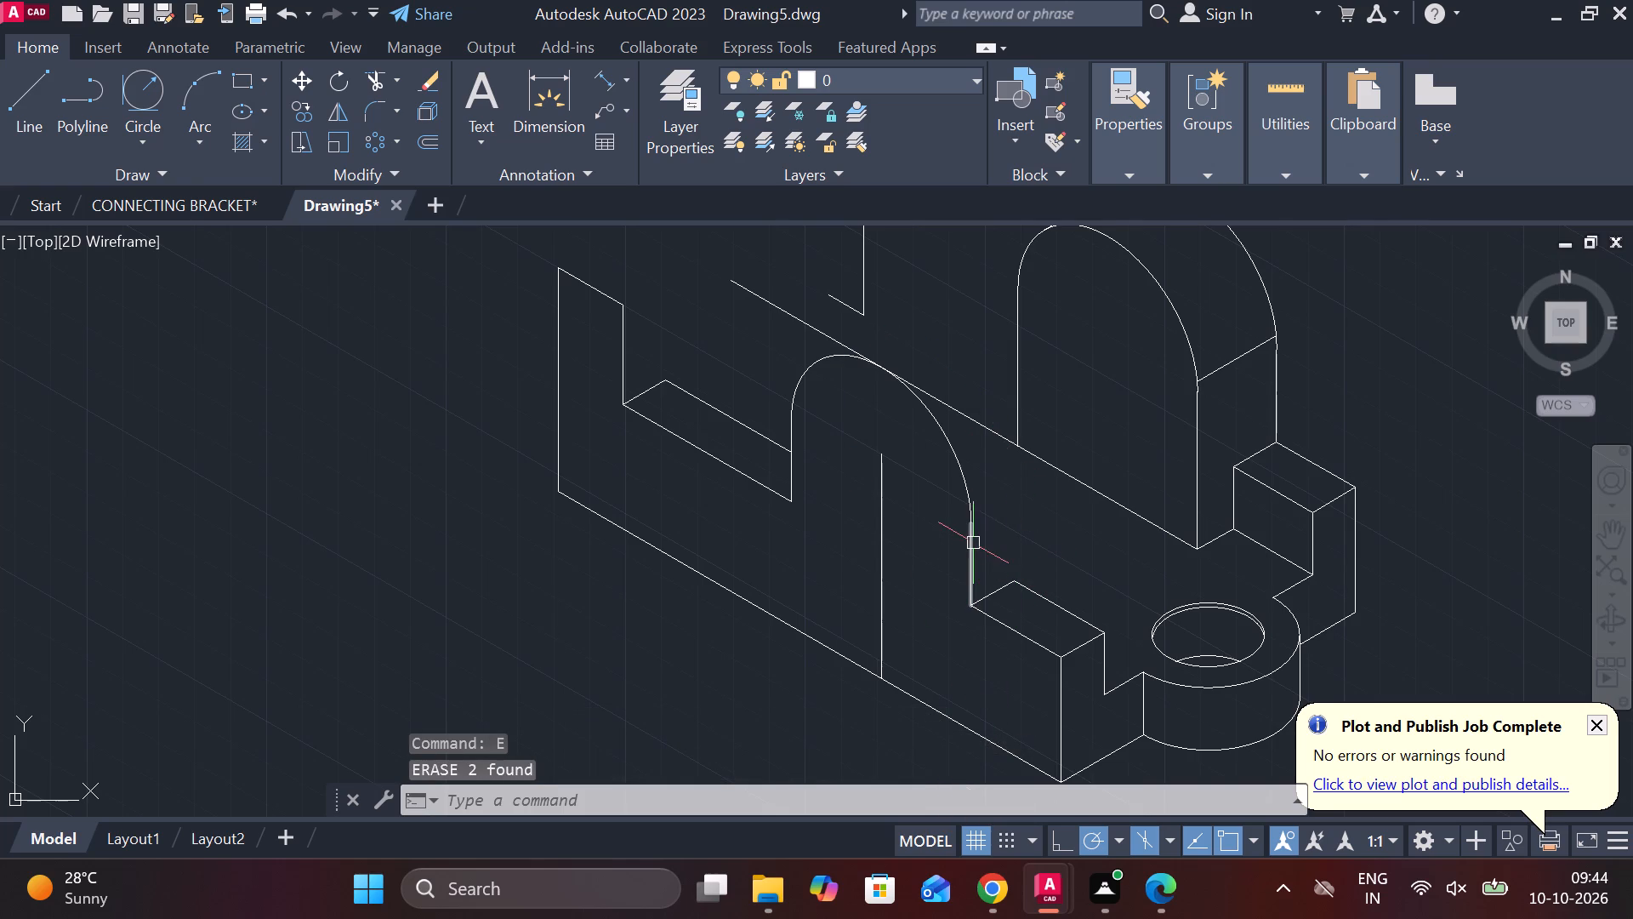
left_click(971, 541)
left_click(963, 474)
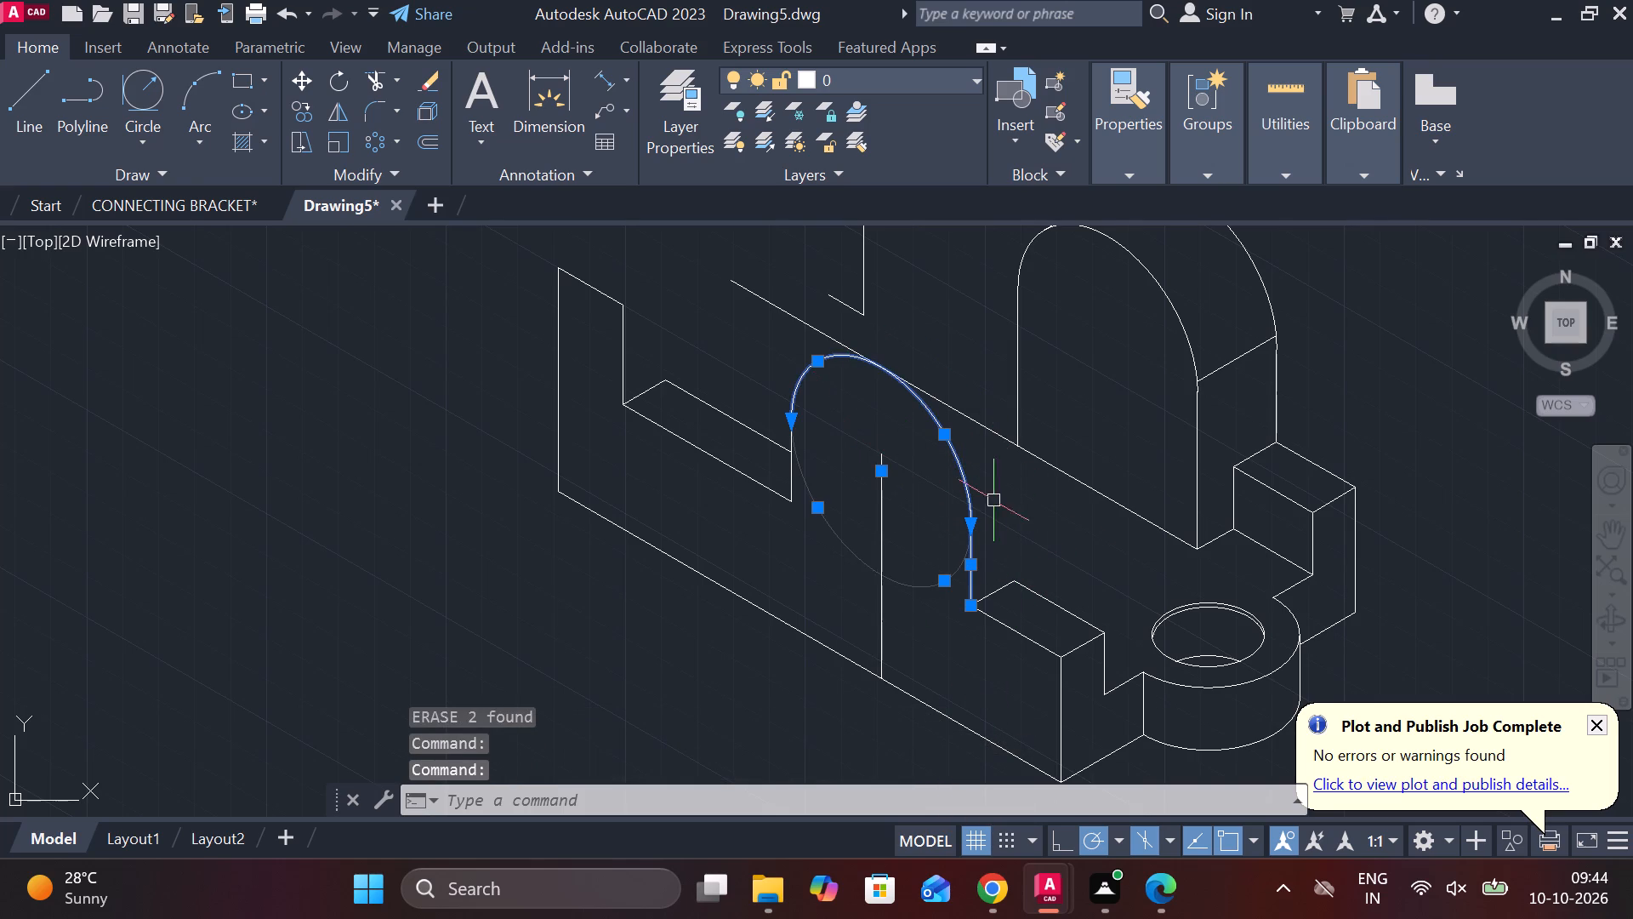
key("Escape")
Draw a 22-long line at 30° from the lower end of the front upright's front vertical.
middle_click_drag(1098, 549, 1010, 549)
key("l")
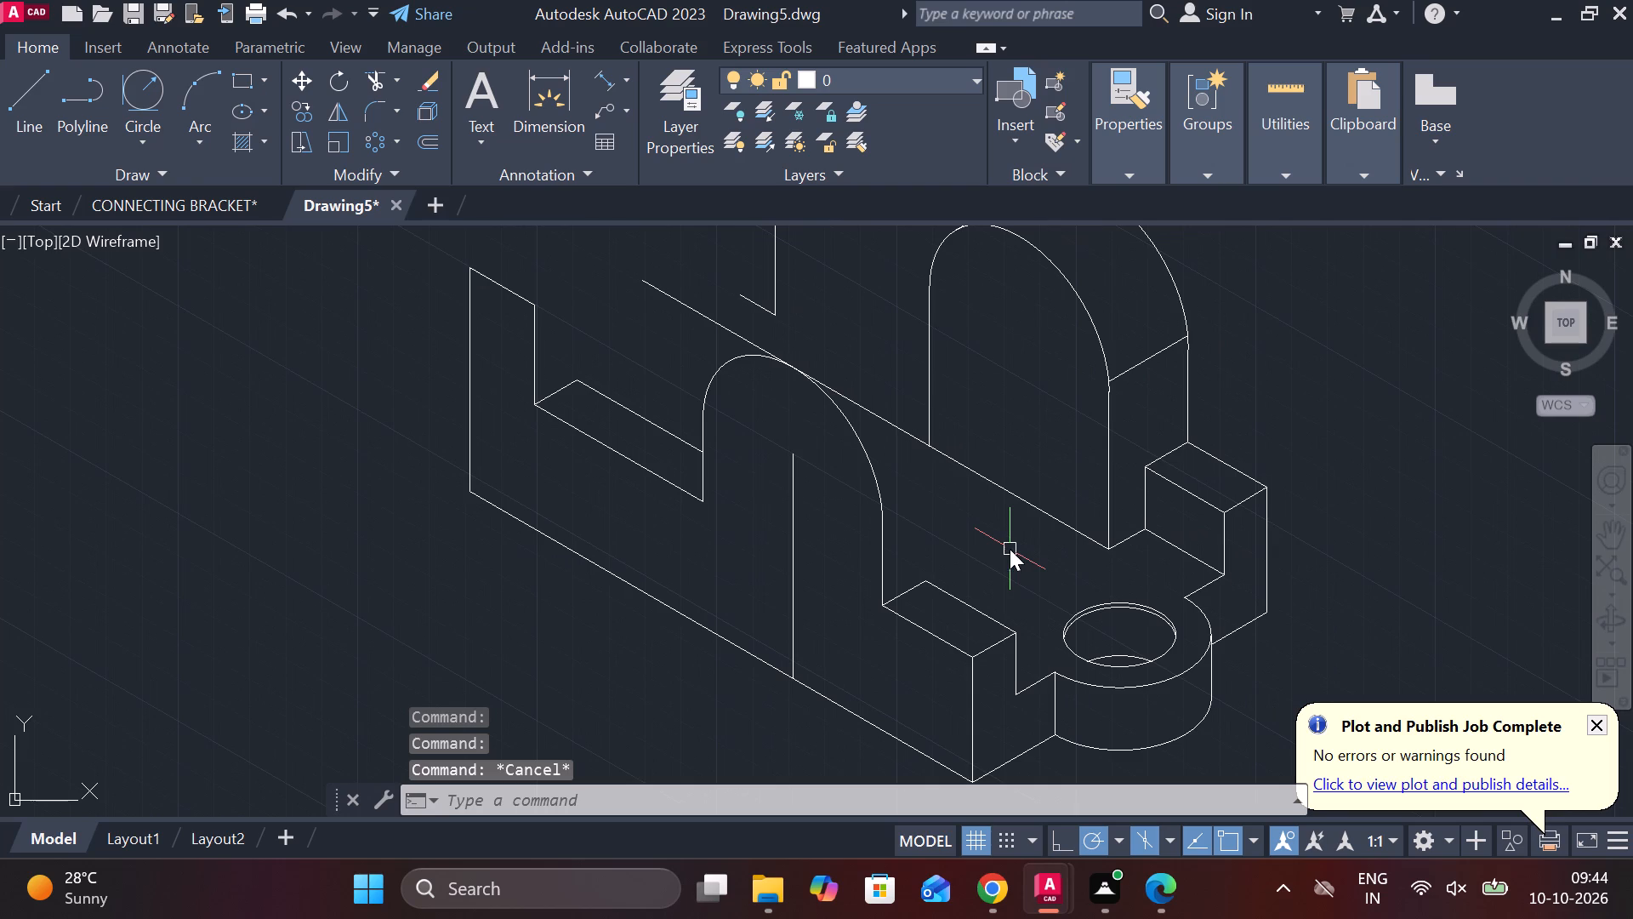
key("Return")
scroll(979, 568, "up", 2)
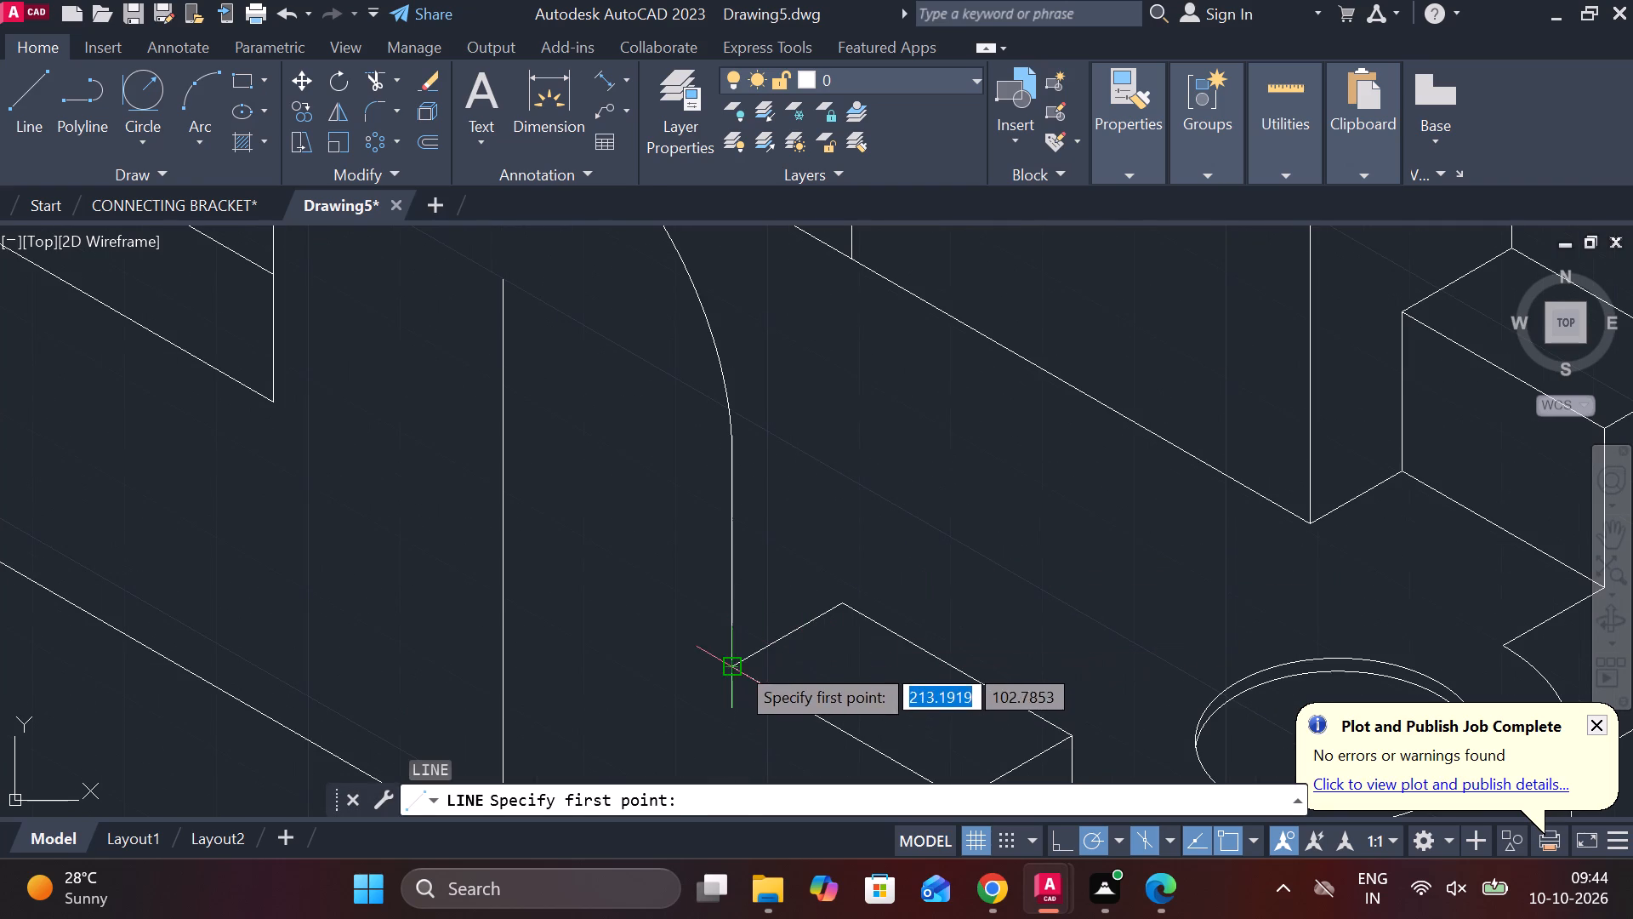
left_click(737, 663)
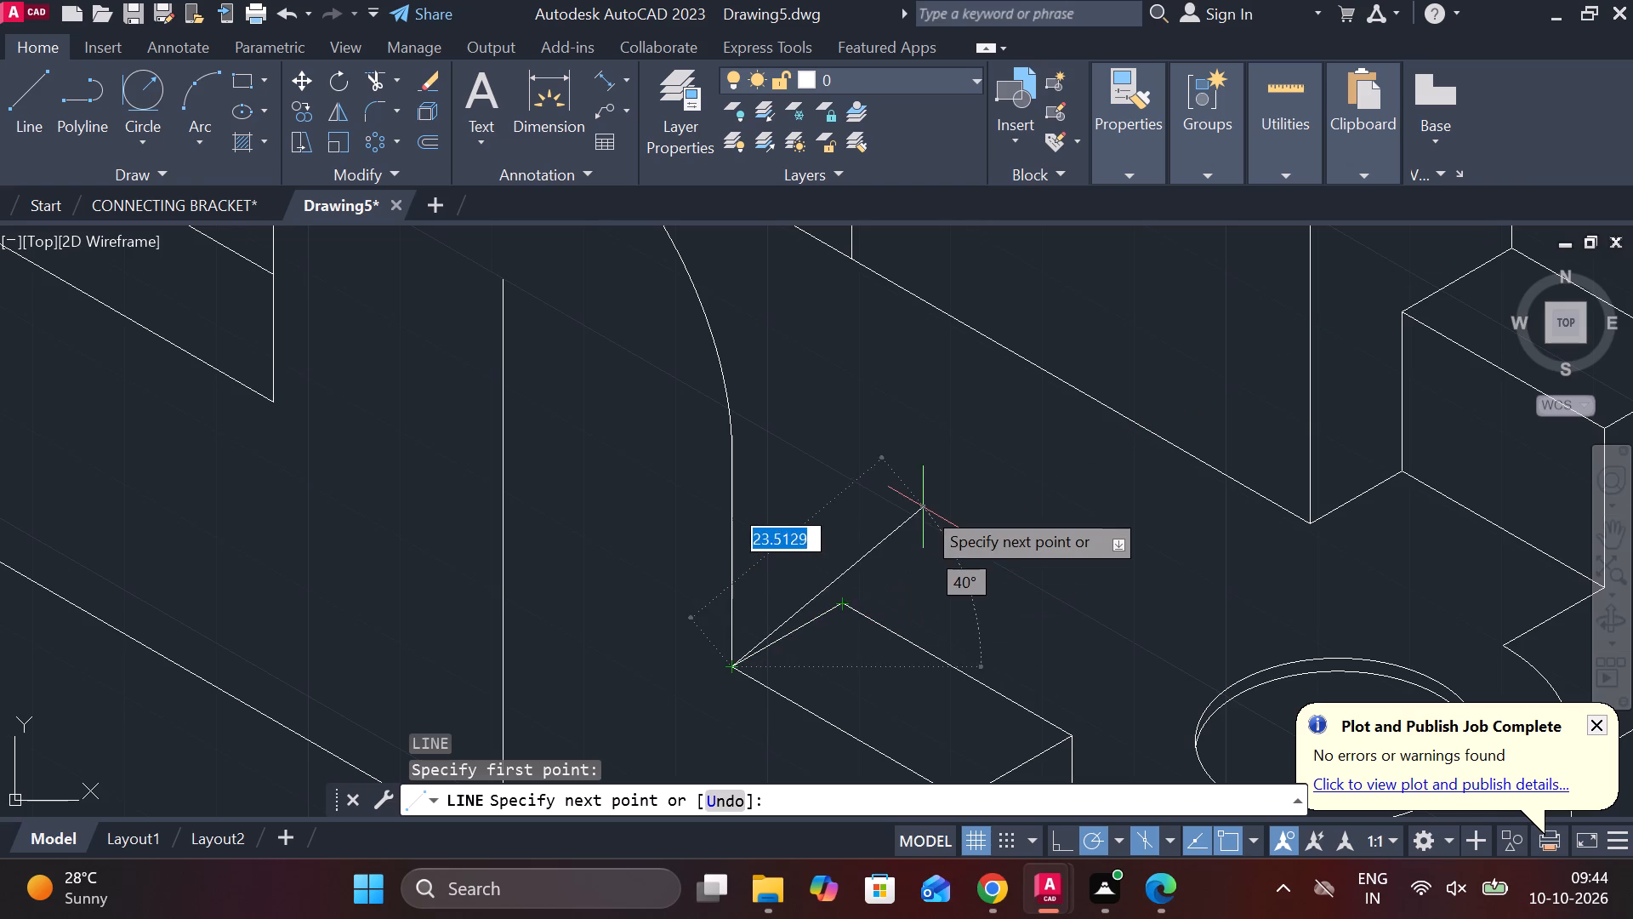
type("22")
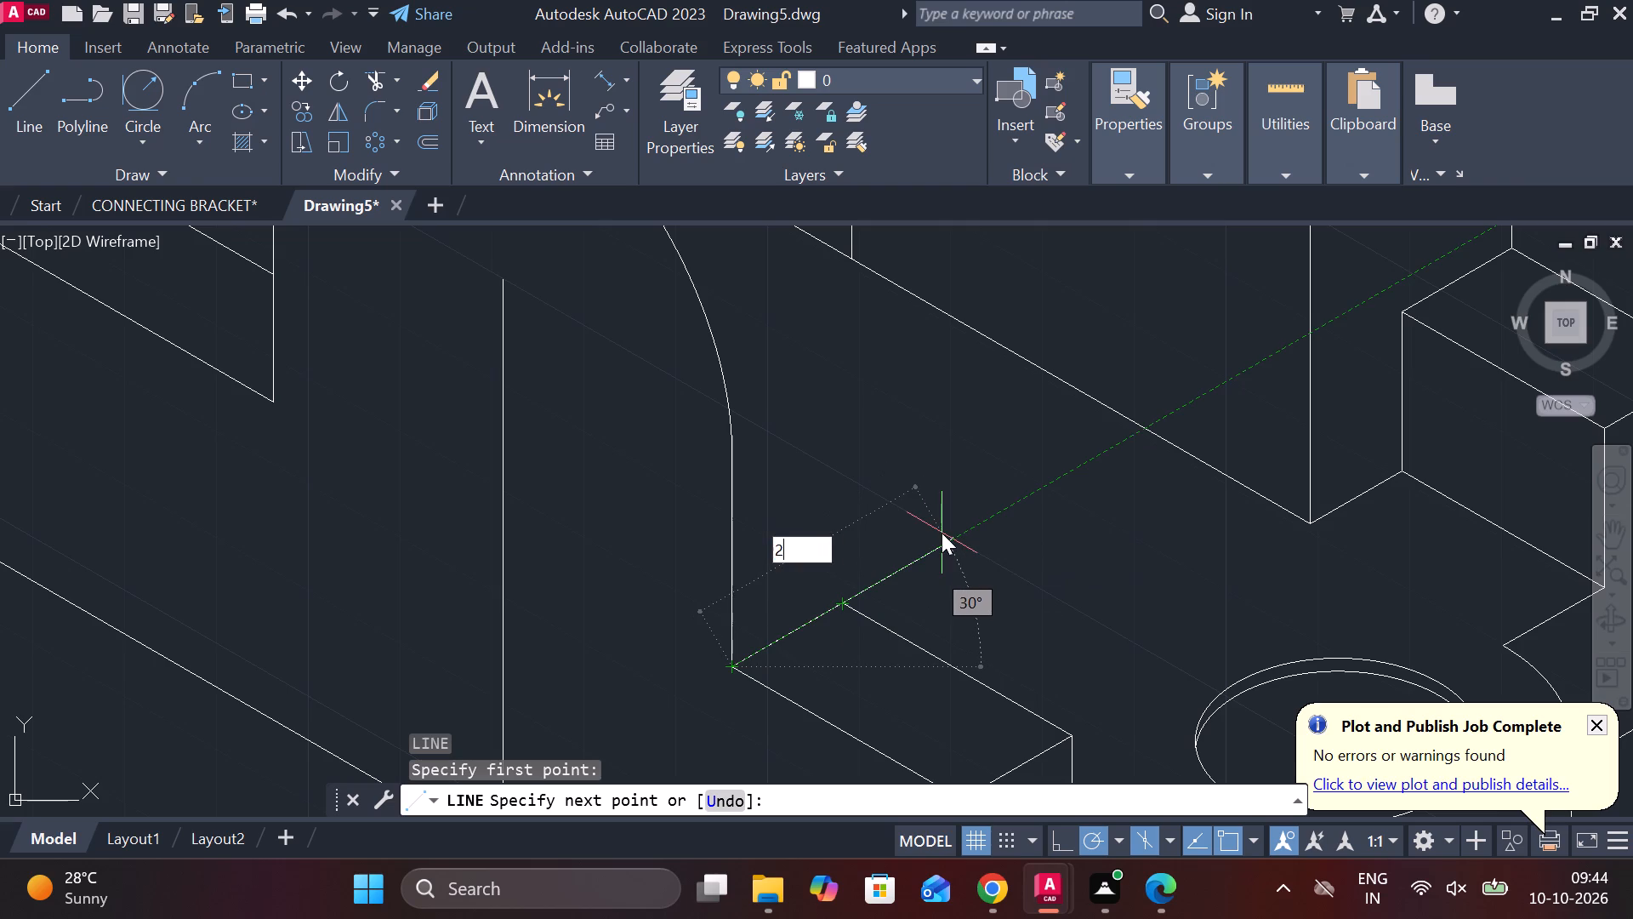
key("space")
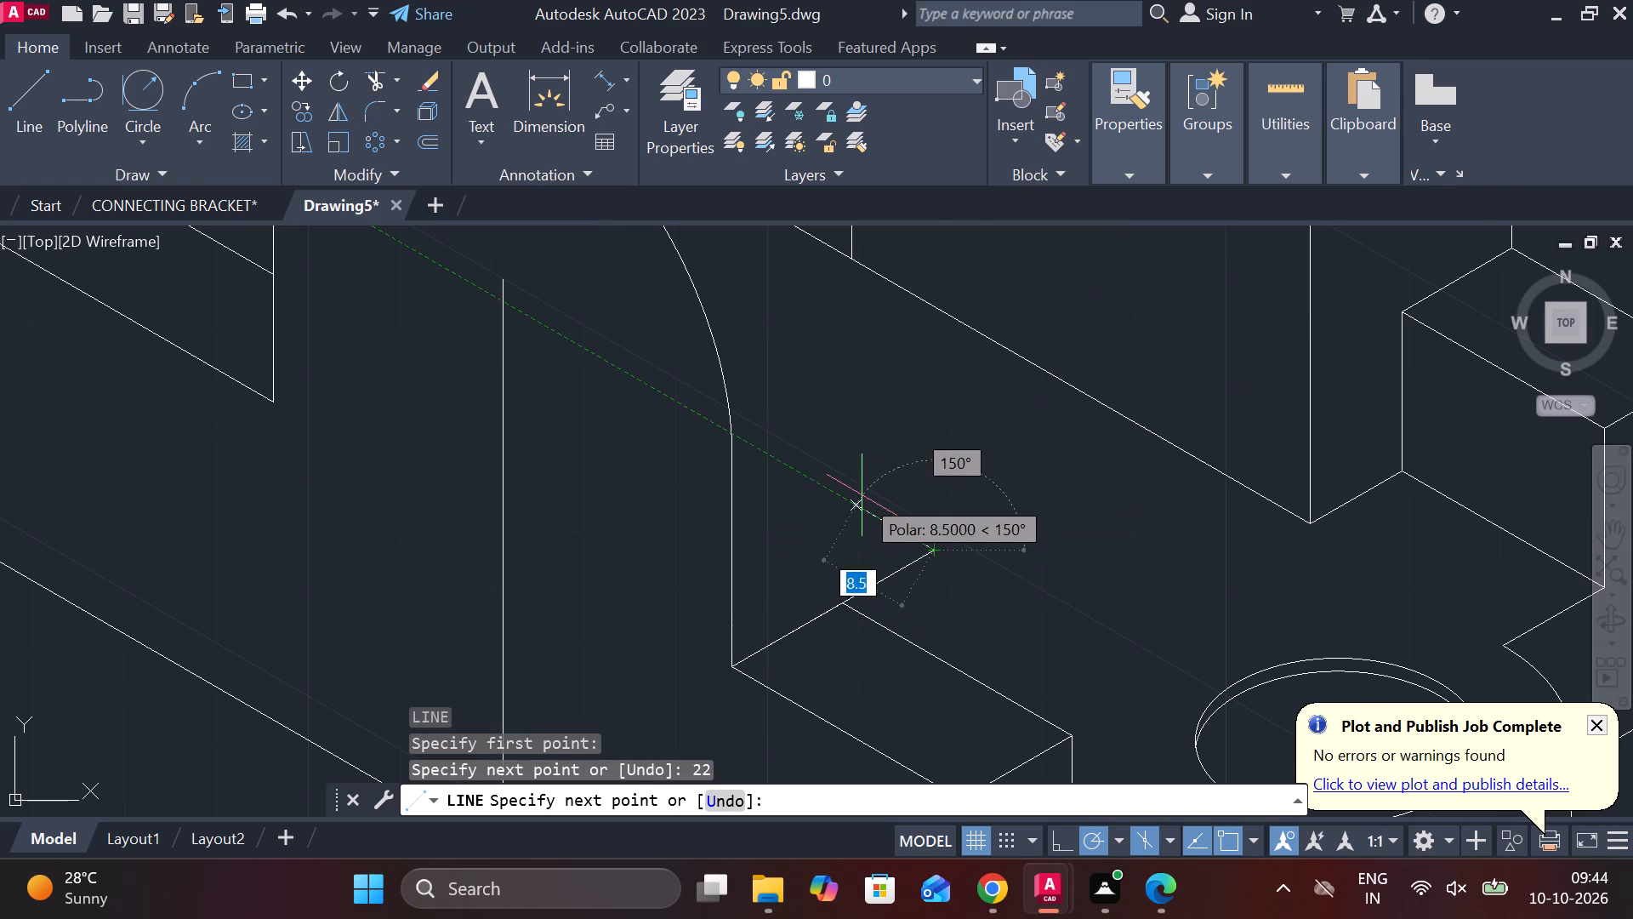
key("Escape")
Copy the front upright's arc and short vertical from the vertical's lower end to the far end of the 22-long line.
scroll(942, 450, "down", 1)
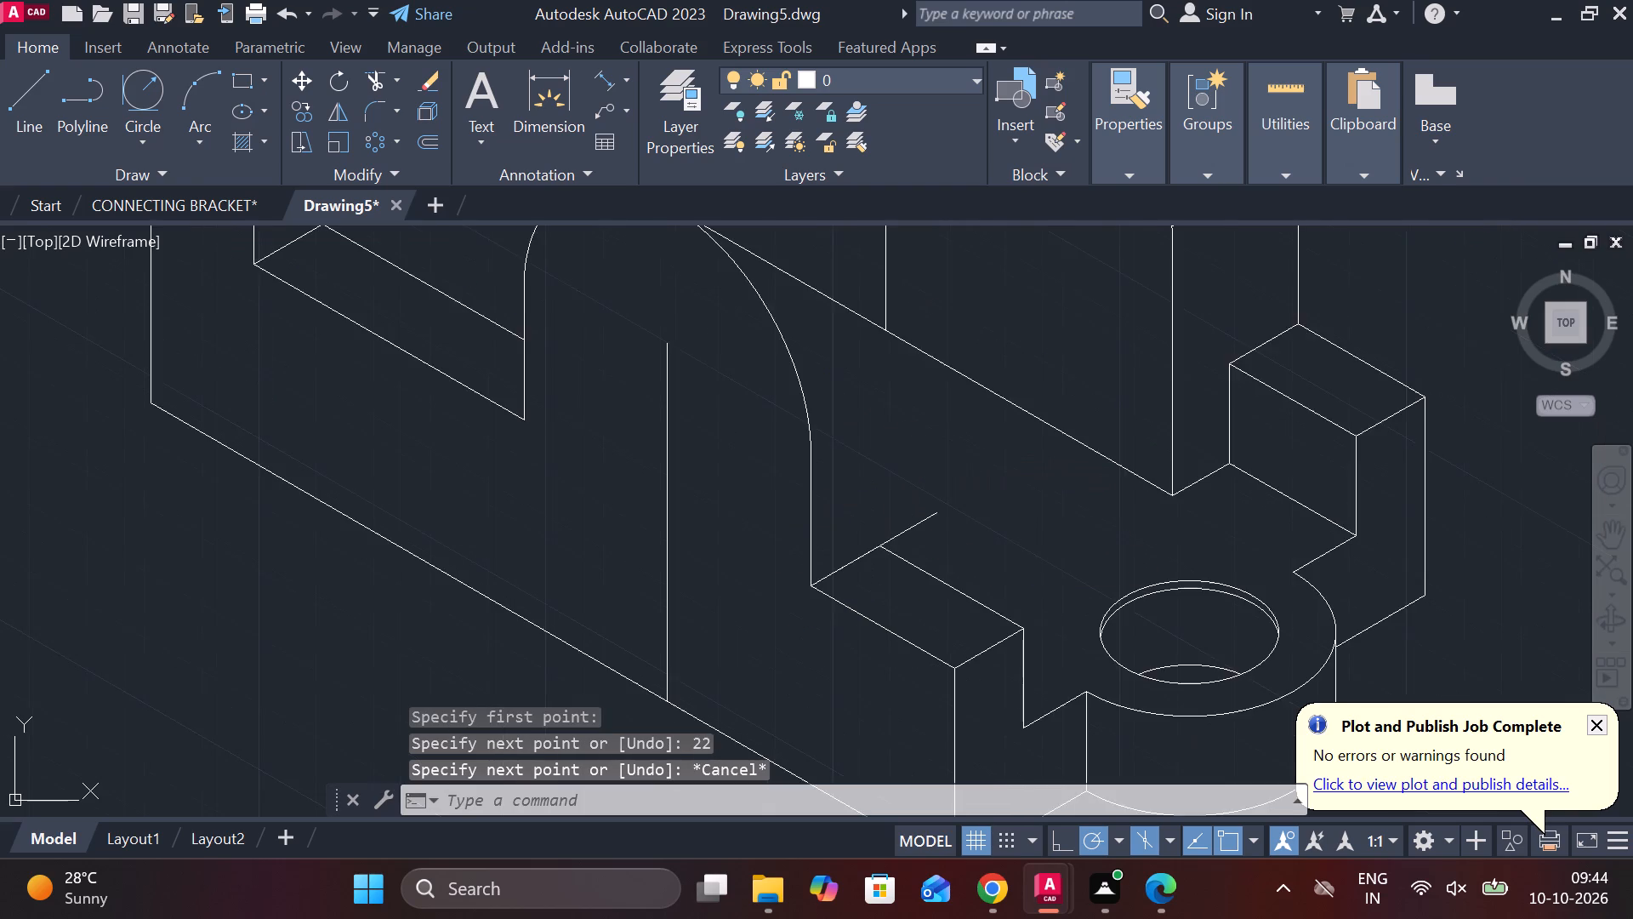
scroll(942, 450, "down", 1)
scroll(944, 459, "up", 2)
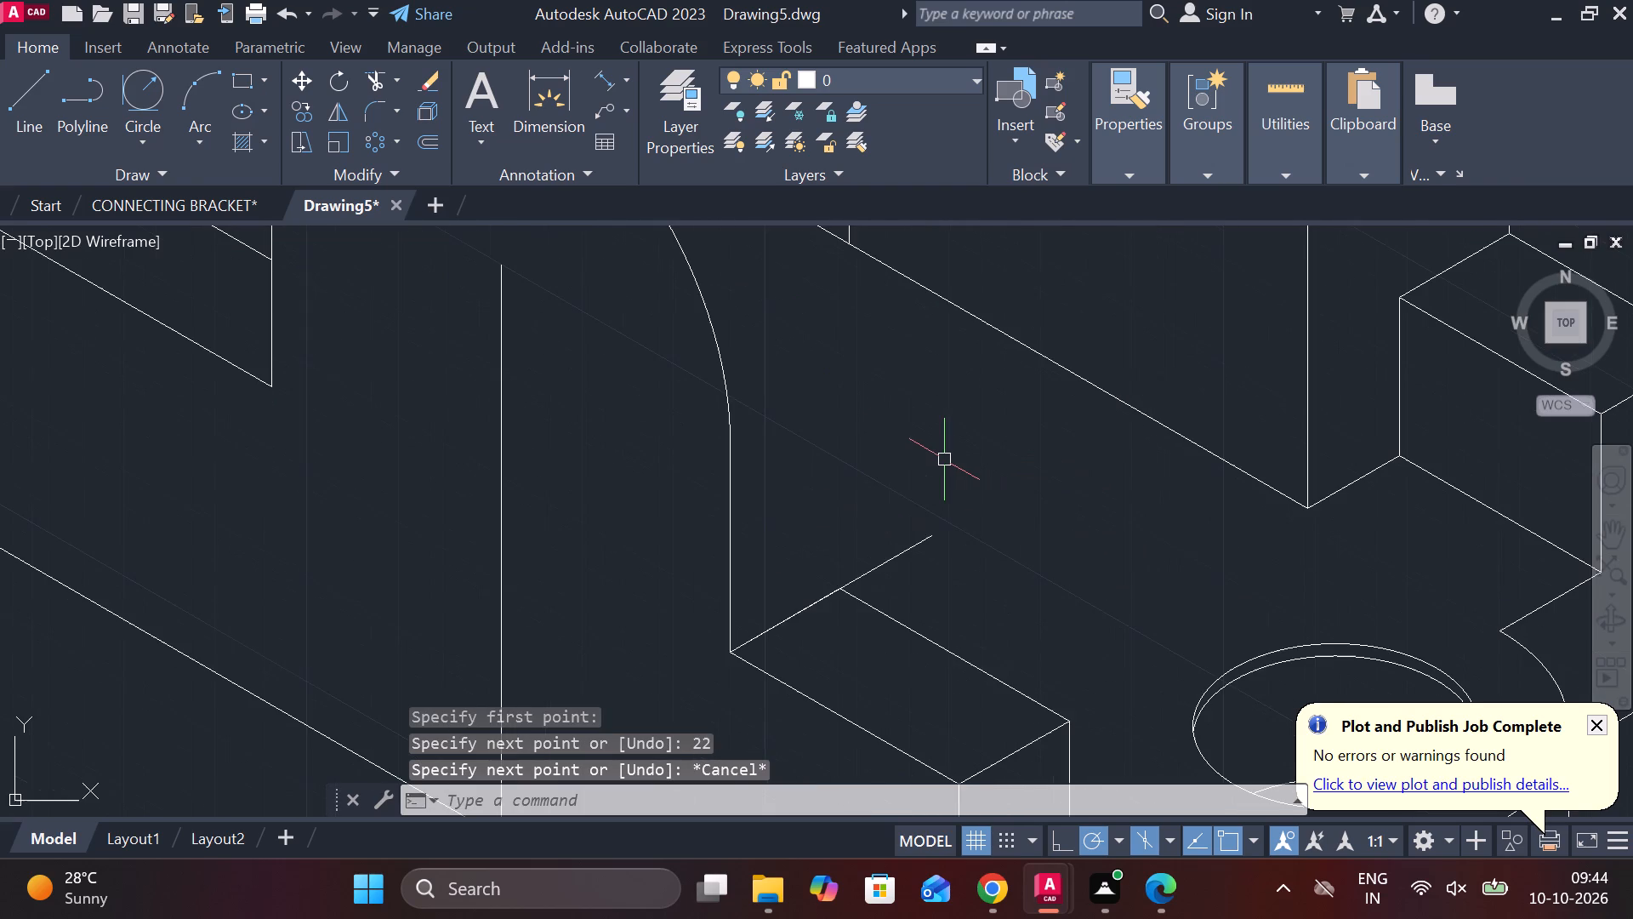
scroll(959, 441, "down", 1)
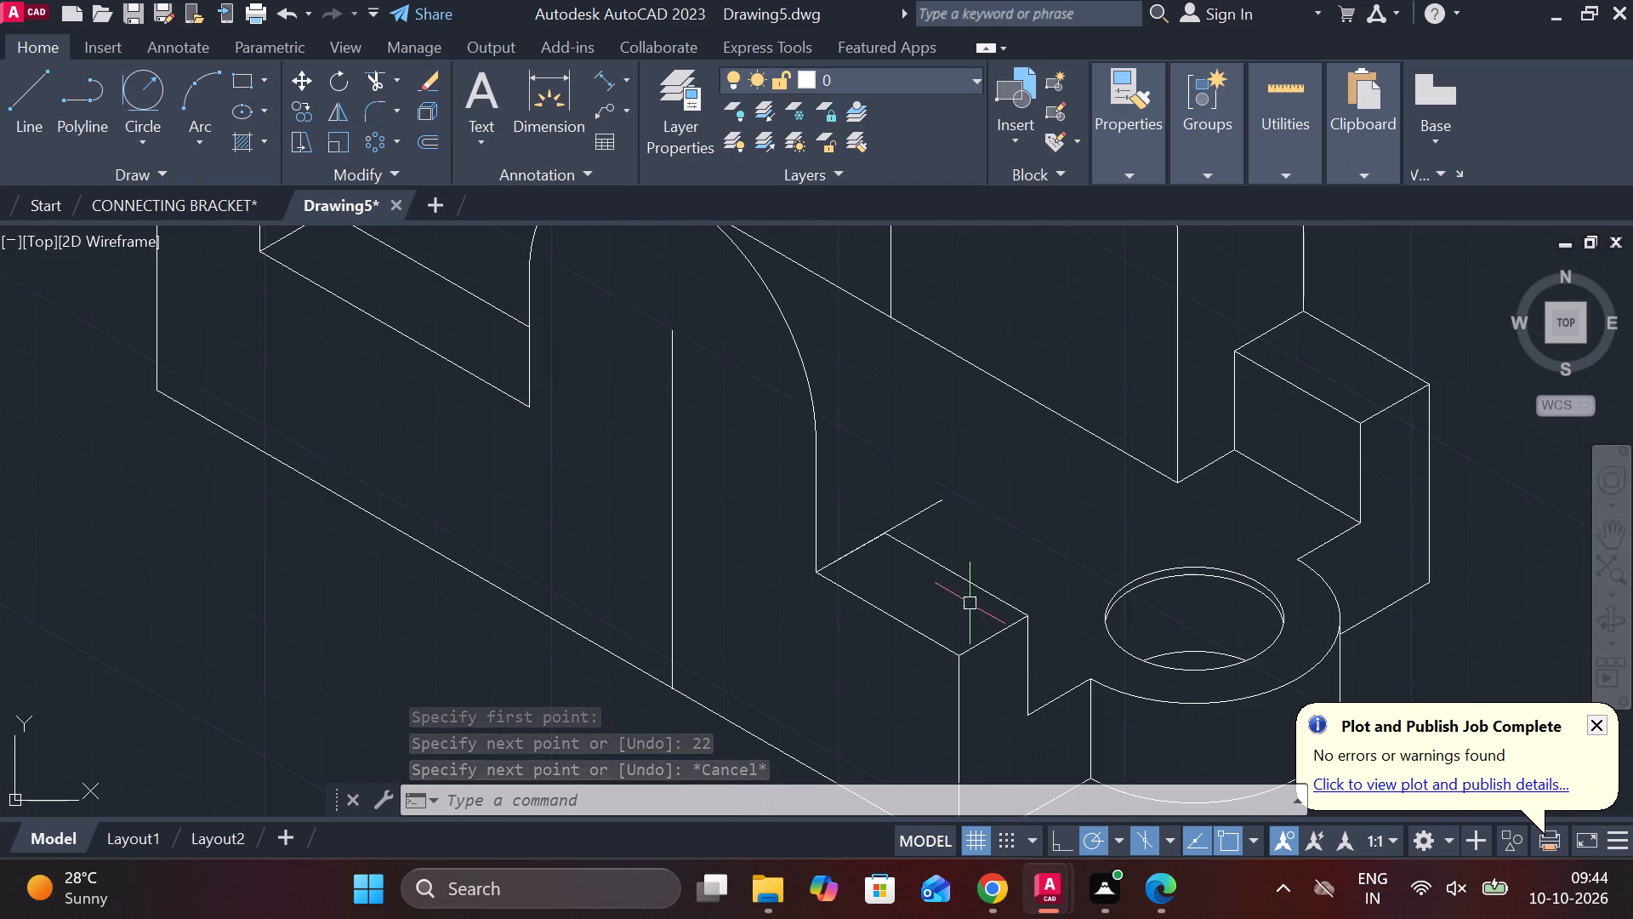
left_click(814, 513)
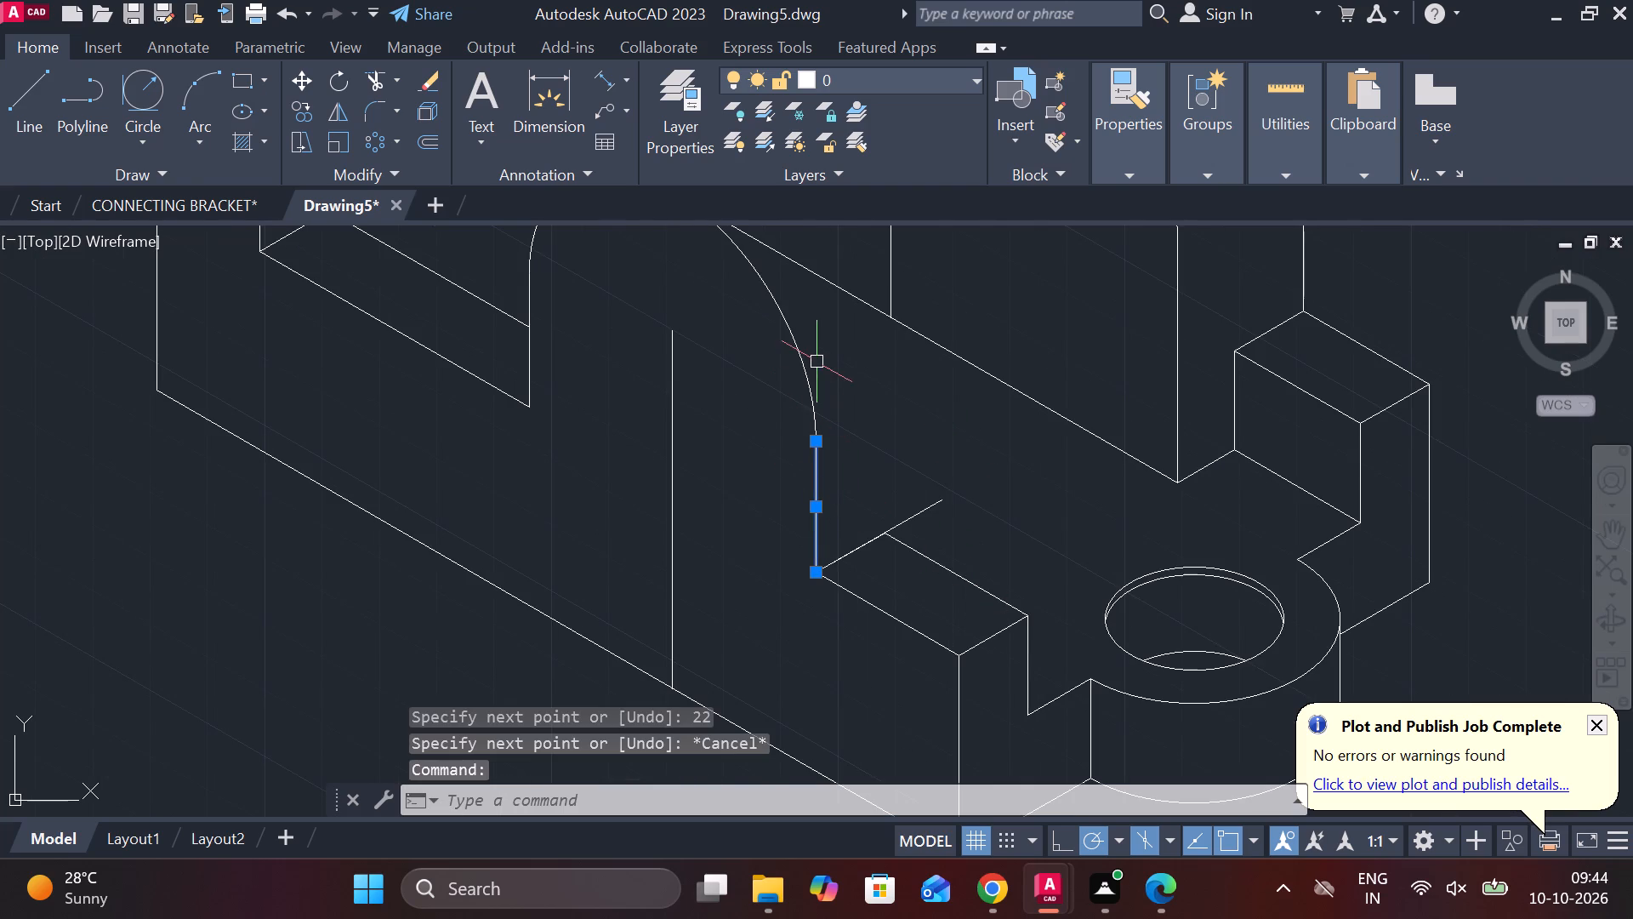
left_click(800, 348)
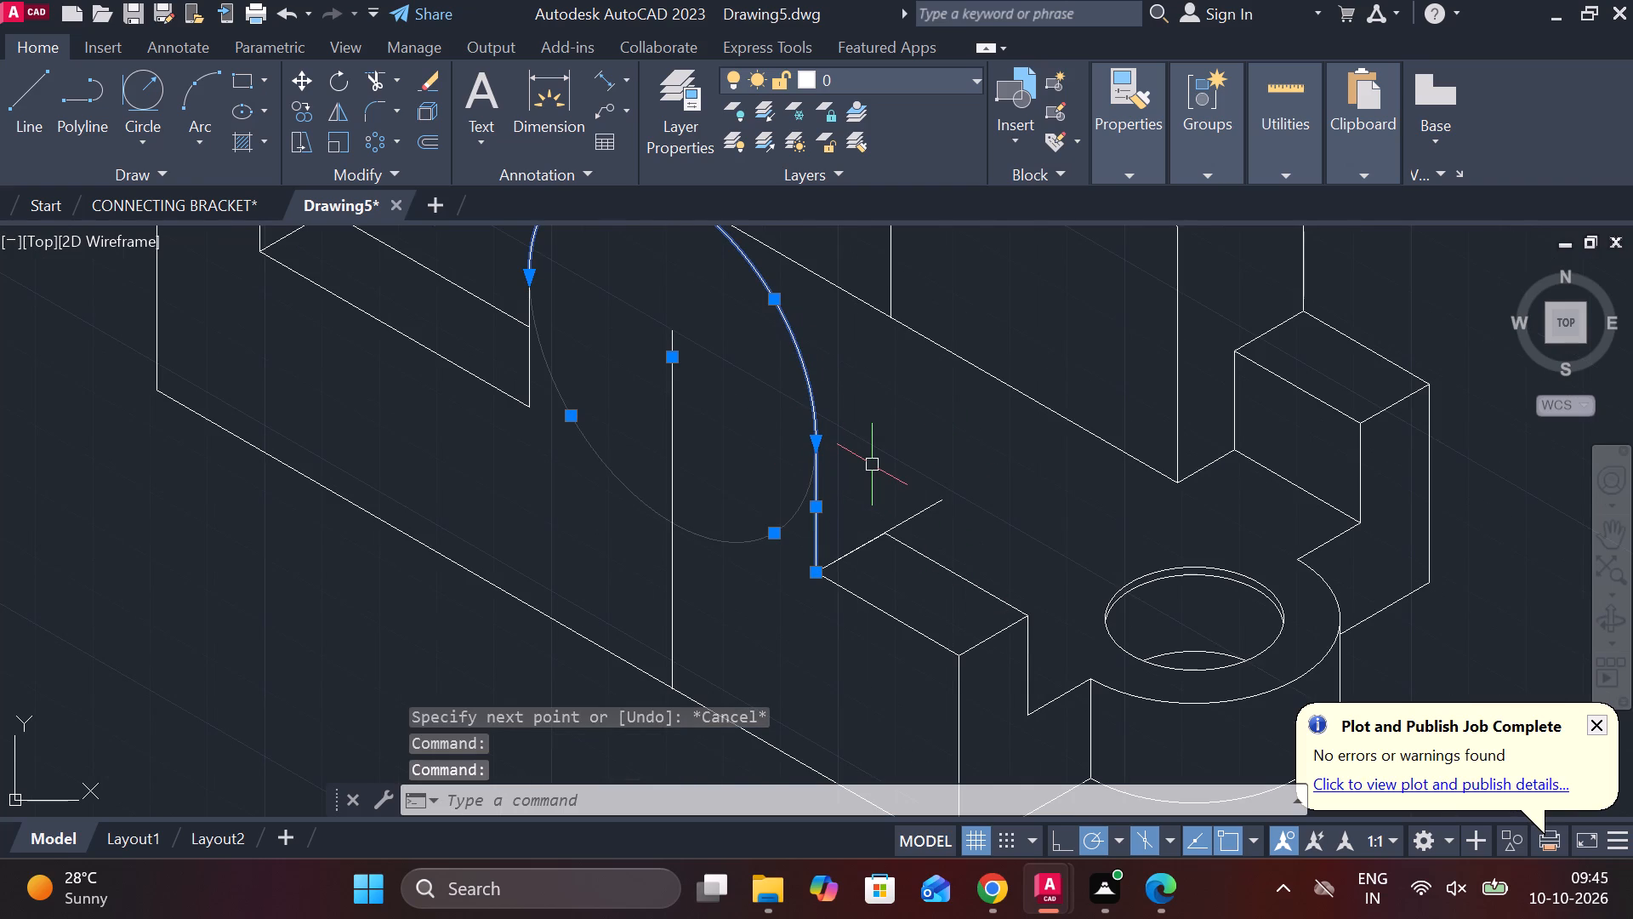
key("v")
key("BackSpace")
type("CO")
key("Return")
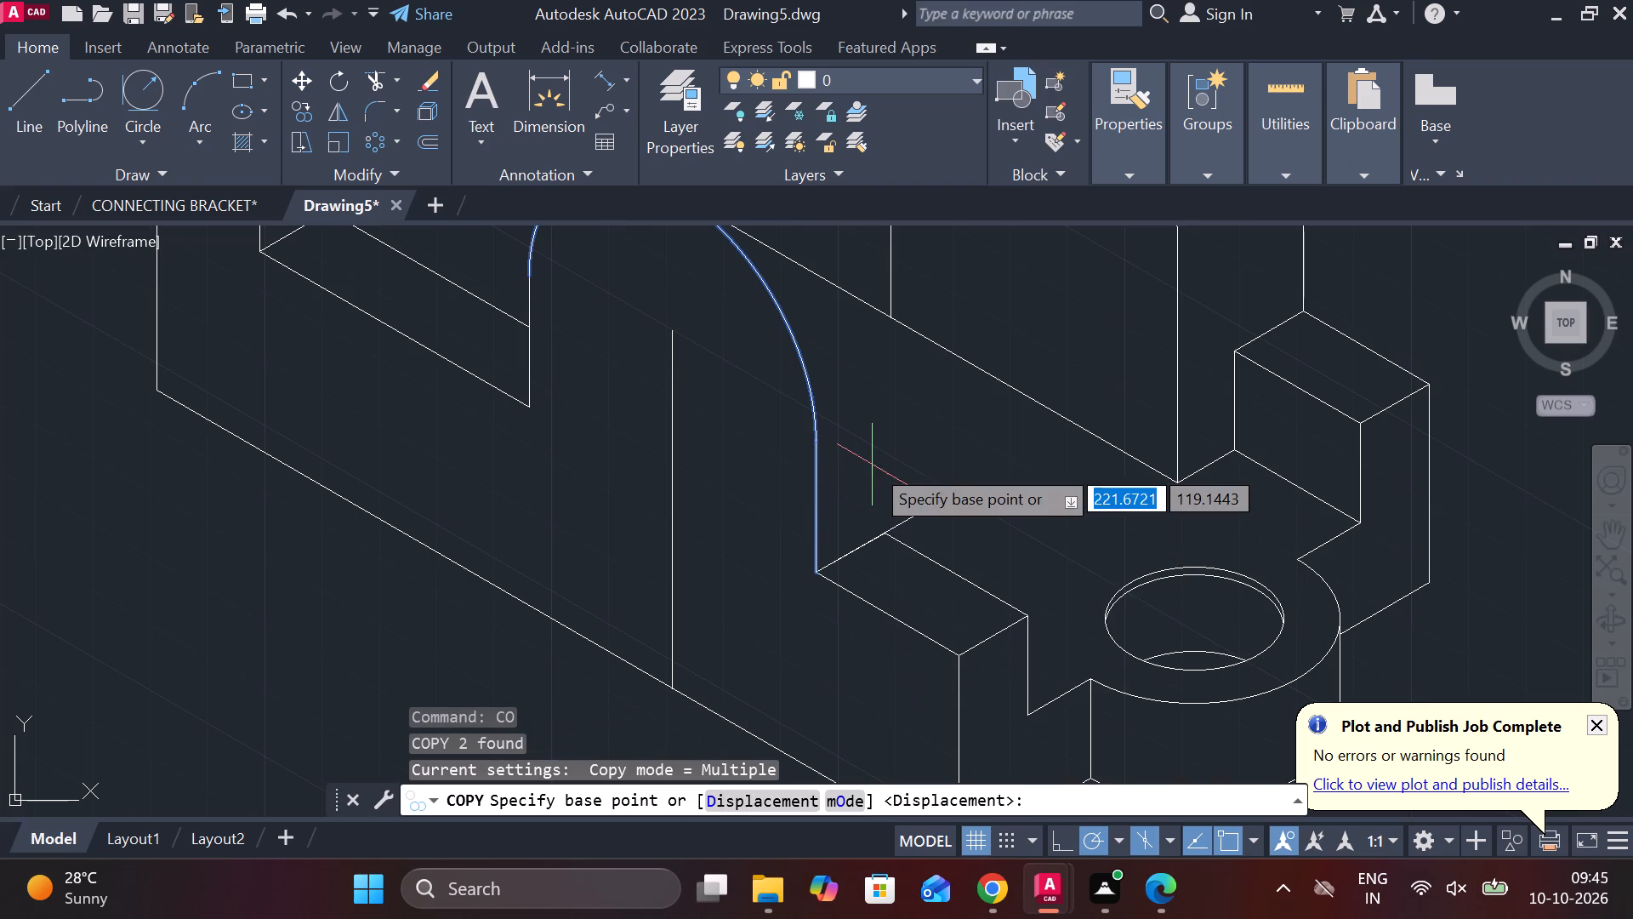
left_click(820, 574)
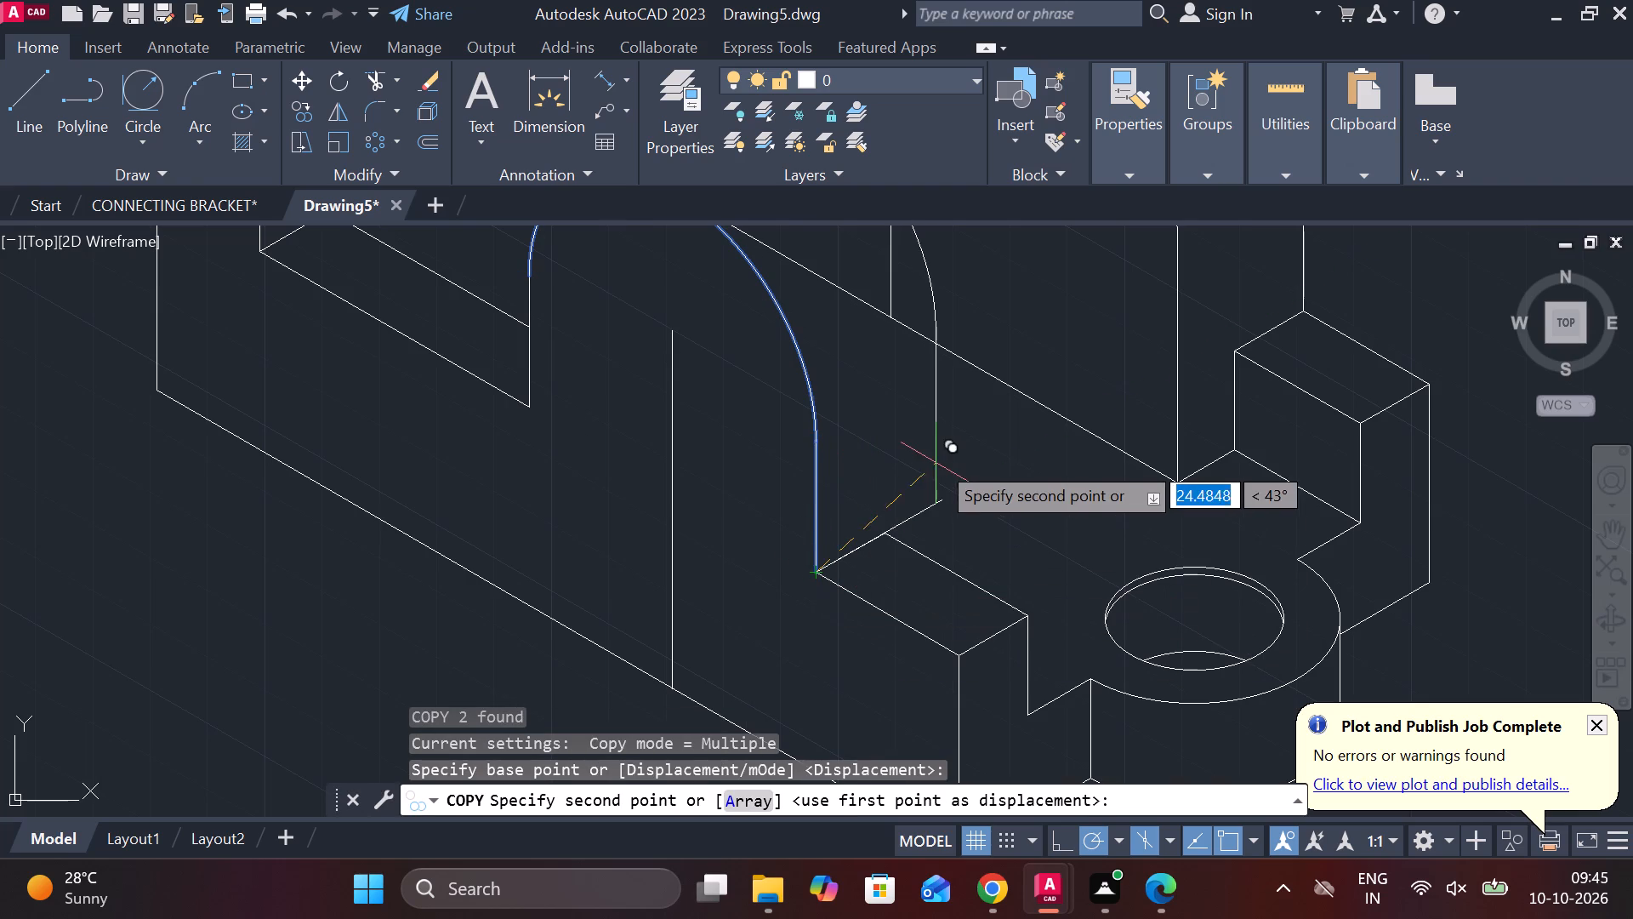
left_click(939, 505)
scroll(967, 504, "down", 1)
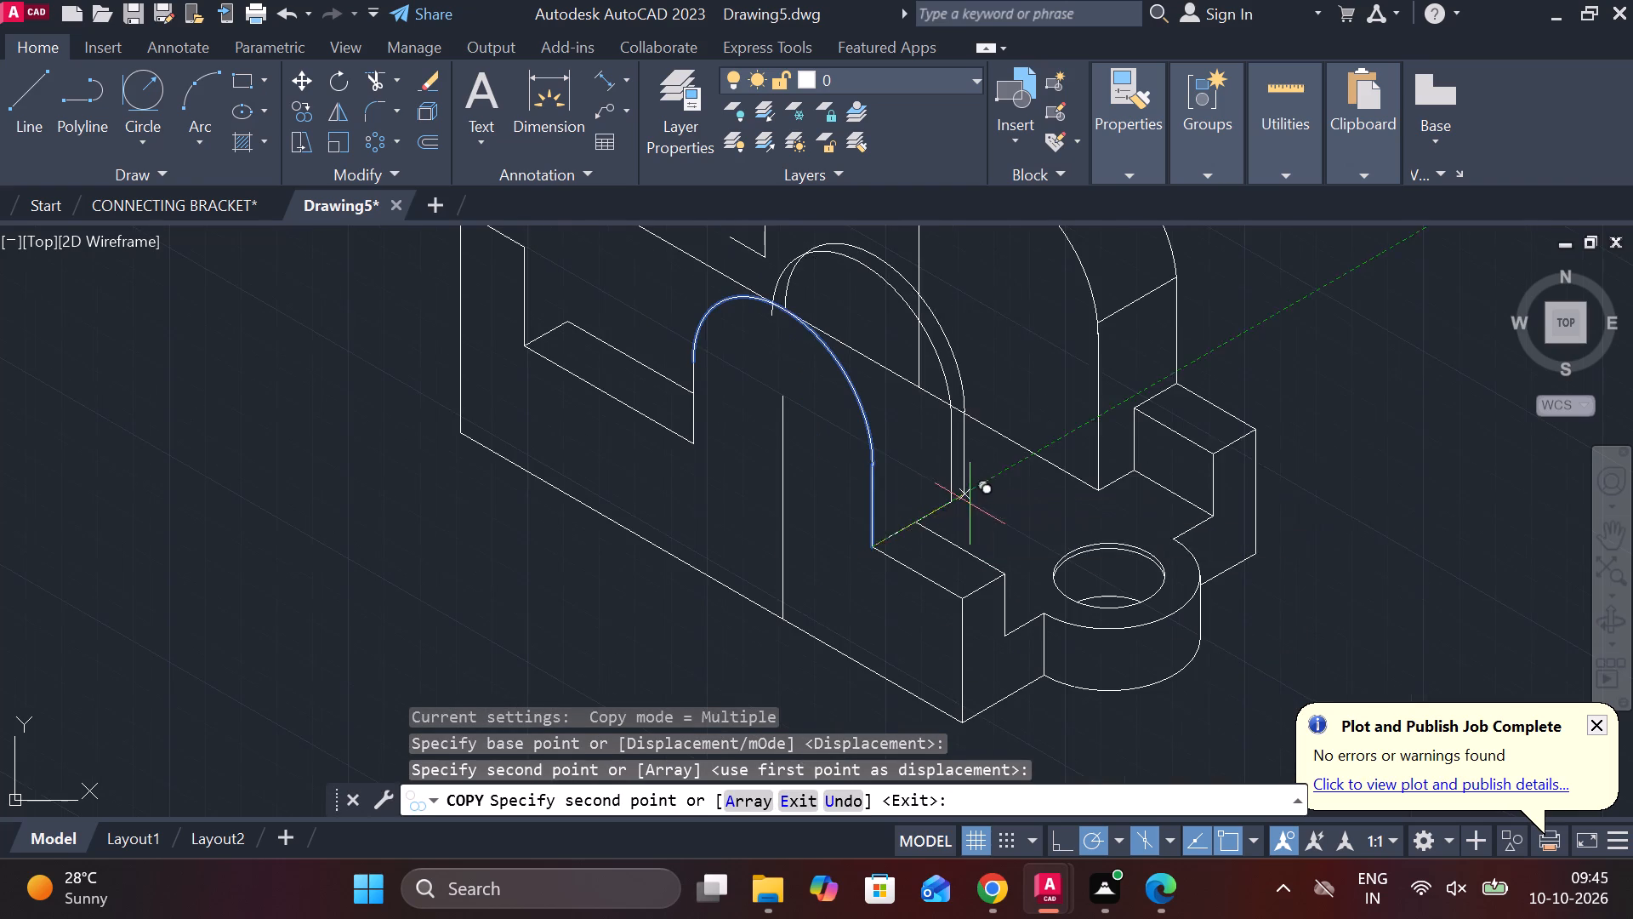
scroll(876, 416, "down", 2)
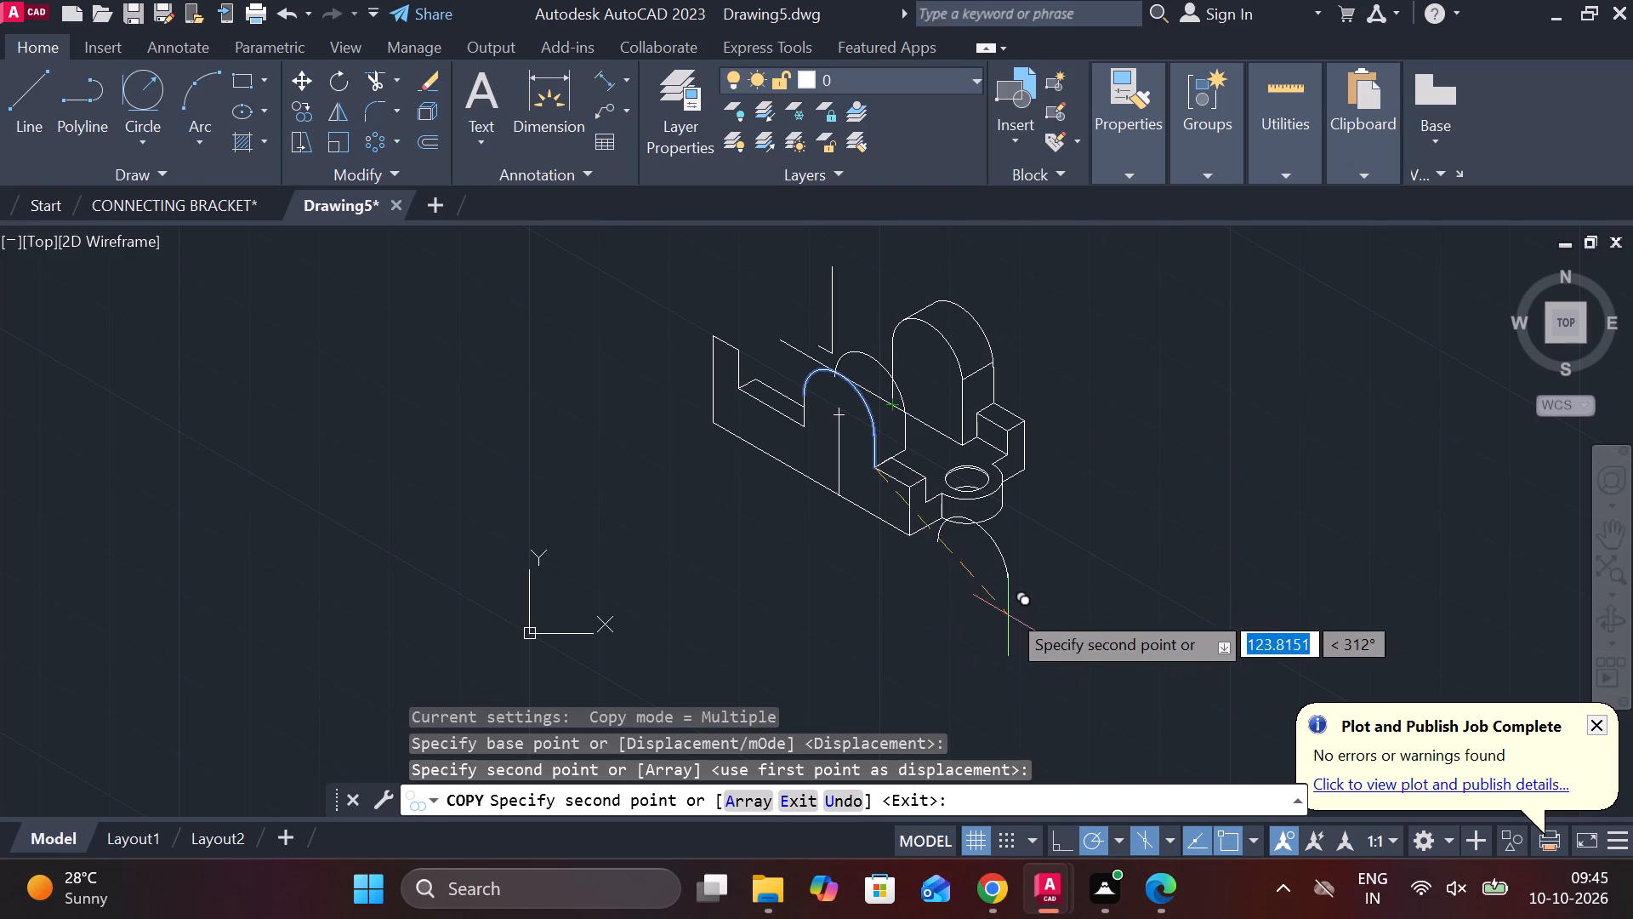
Lengthen the copied rear vertical of the front upright downward past the back top edge of the adjoining block.
key("Escape")
scroll(892, 513, "up", 2)
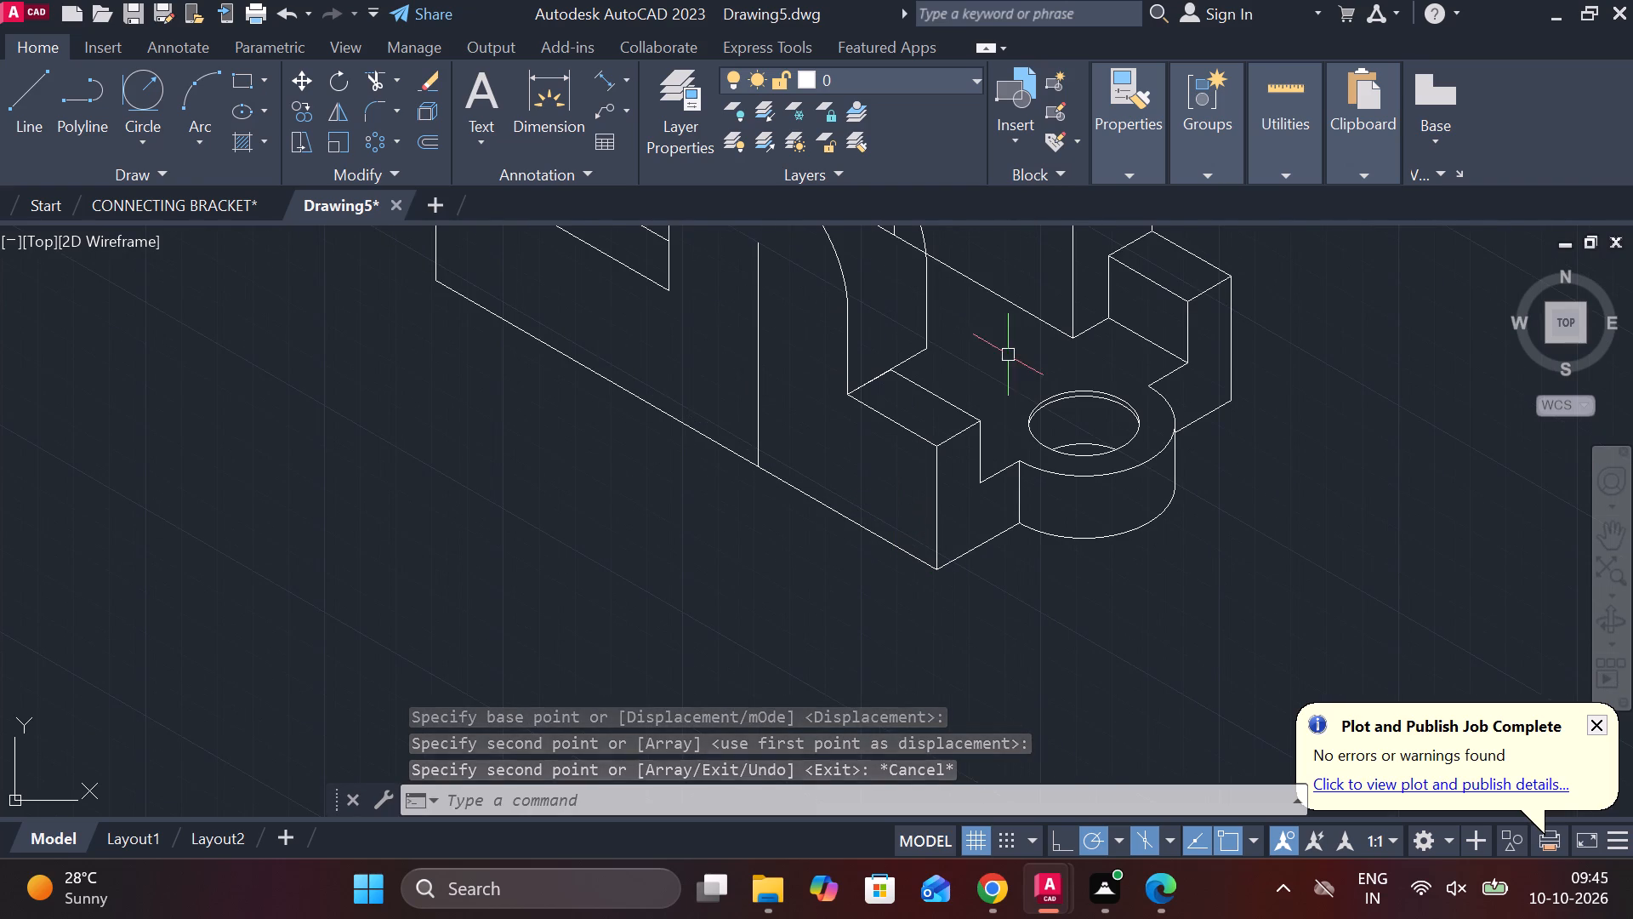
left_click(929, 315)
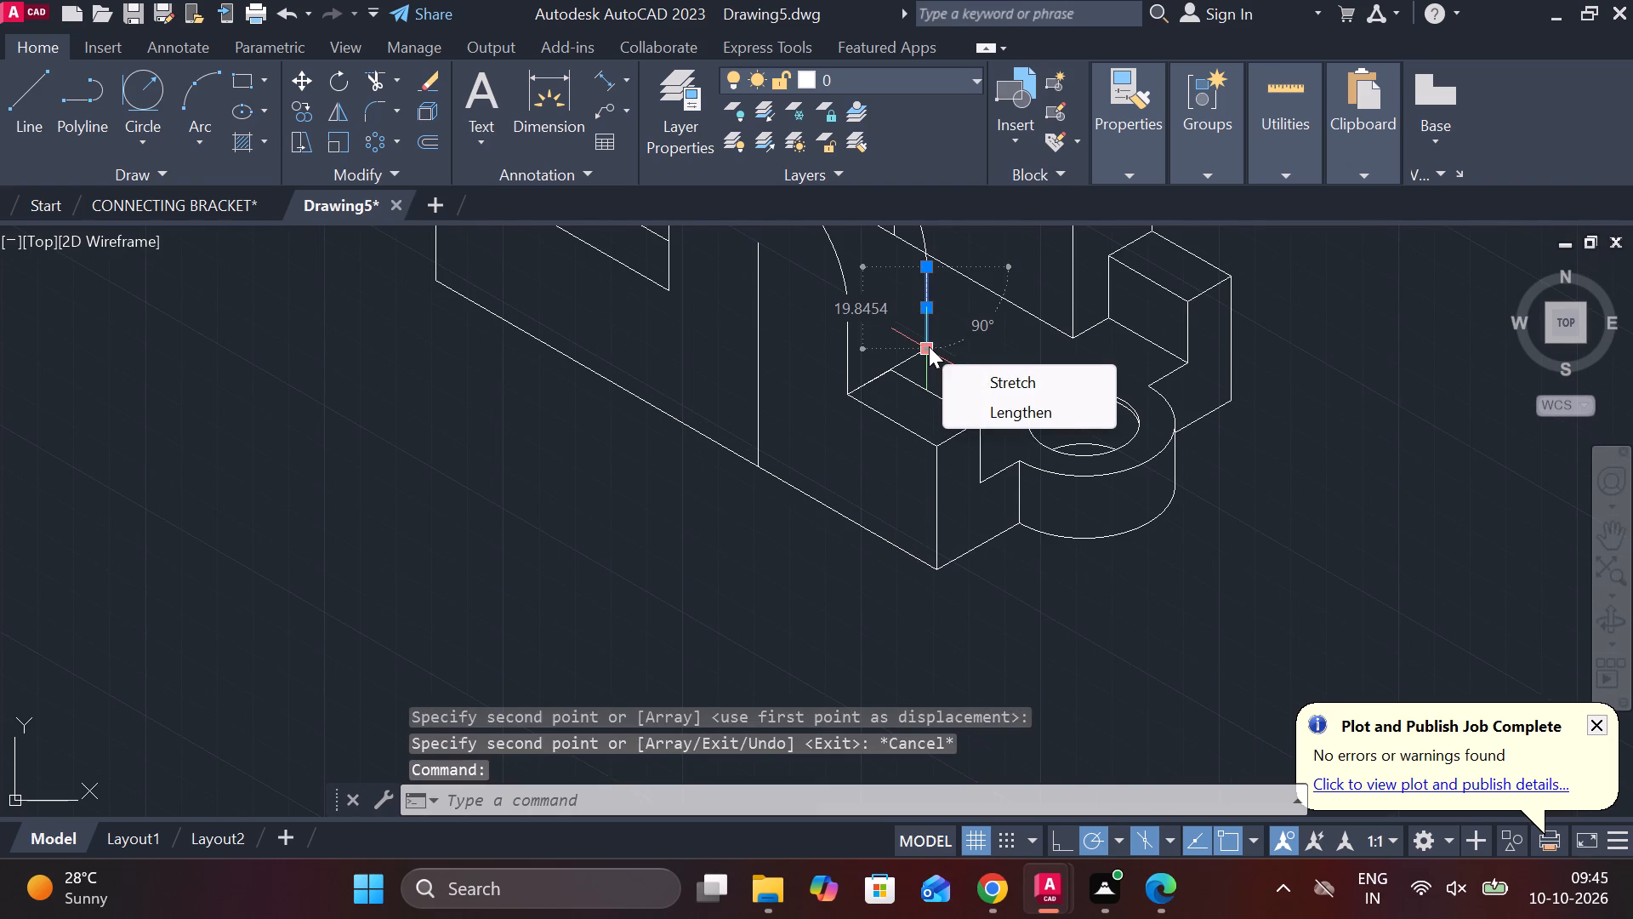
left_click(965, 403)
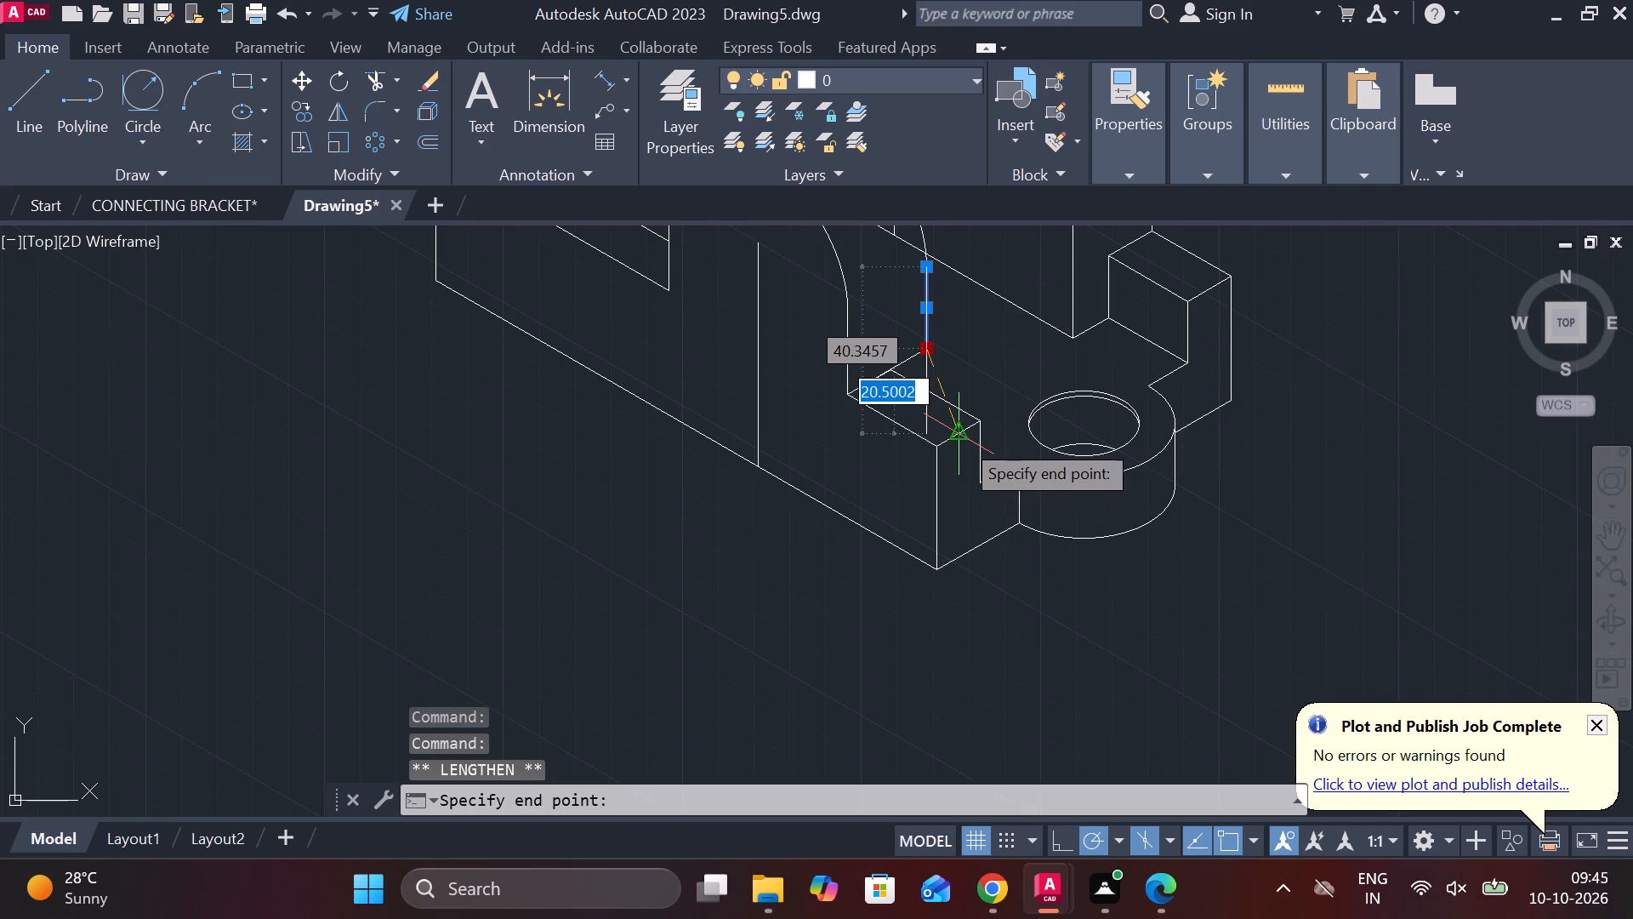
scroll(938, 413, "up", 3)
left_click(938, 413)
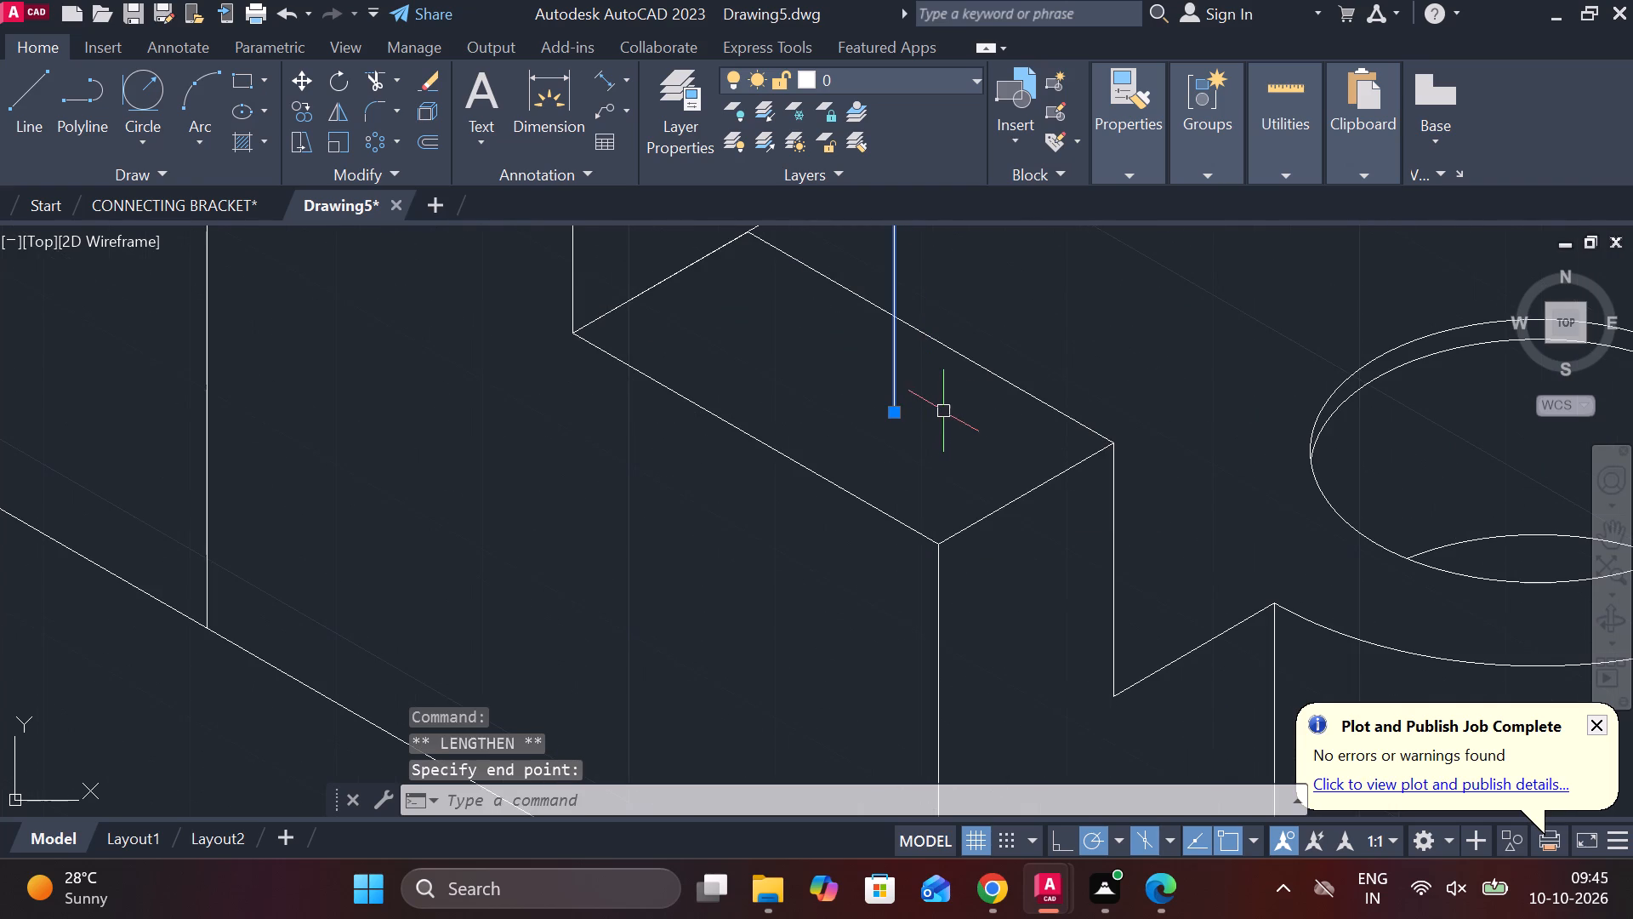
key("Escape")
key("5")
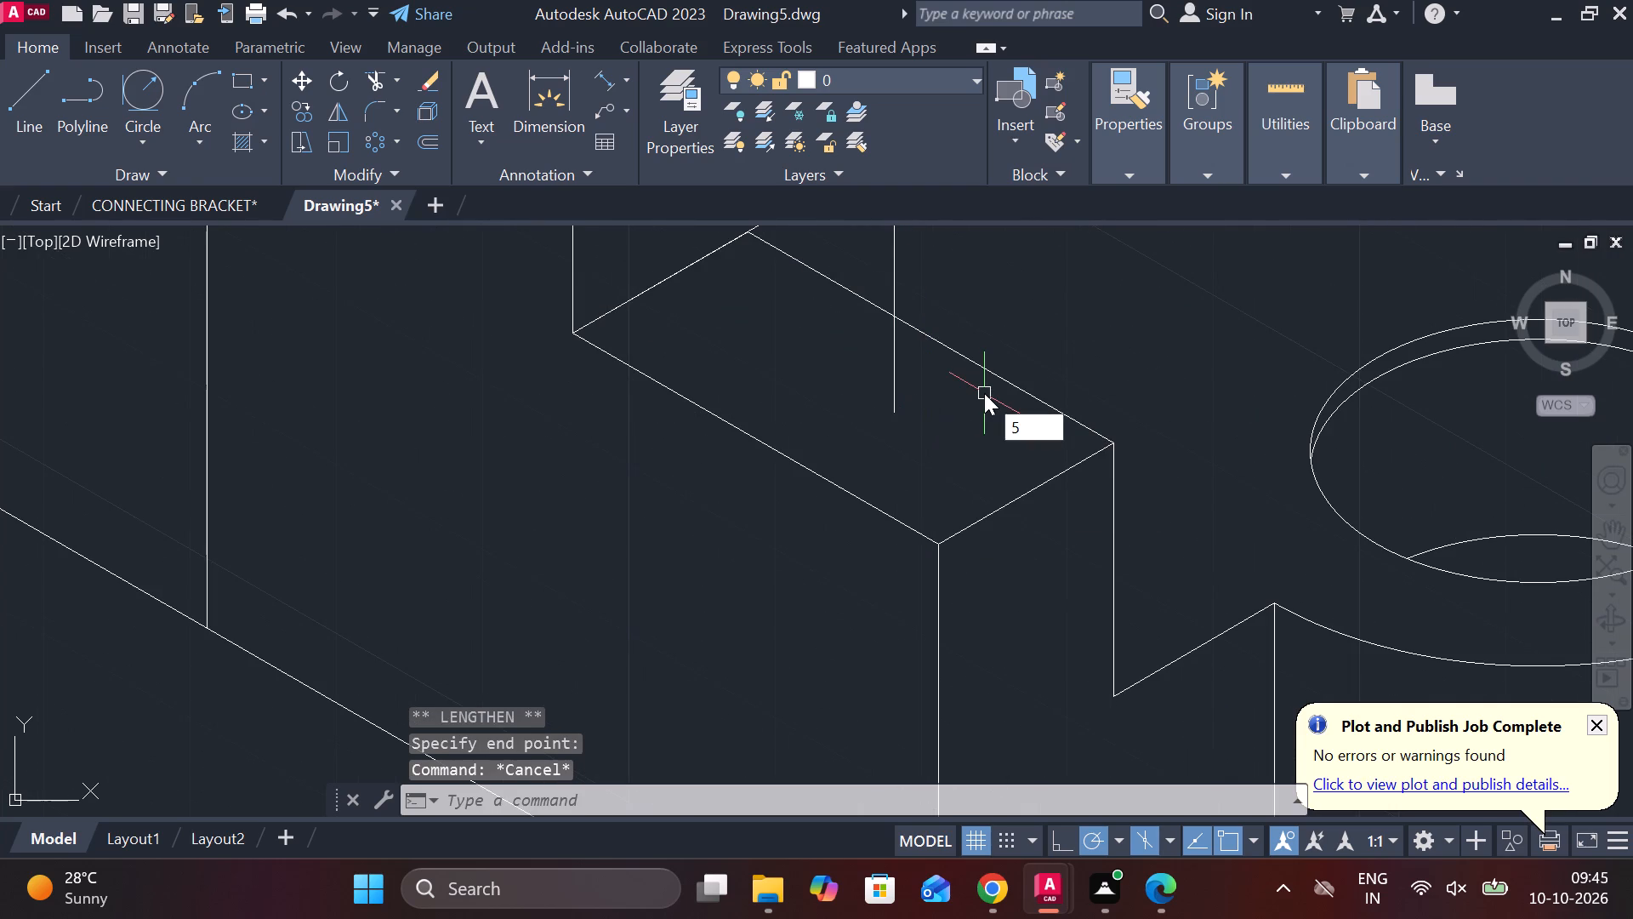
key("Escape")
Trim the lengthened vertical below the block's back top edge and the 22-long construction line behind the block.
type("TR")
key("space")
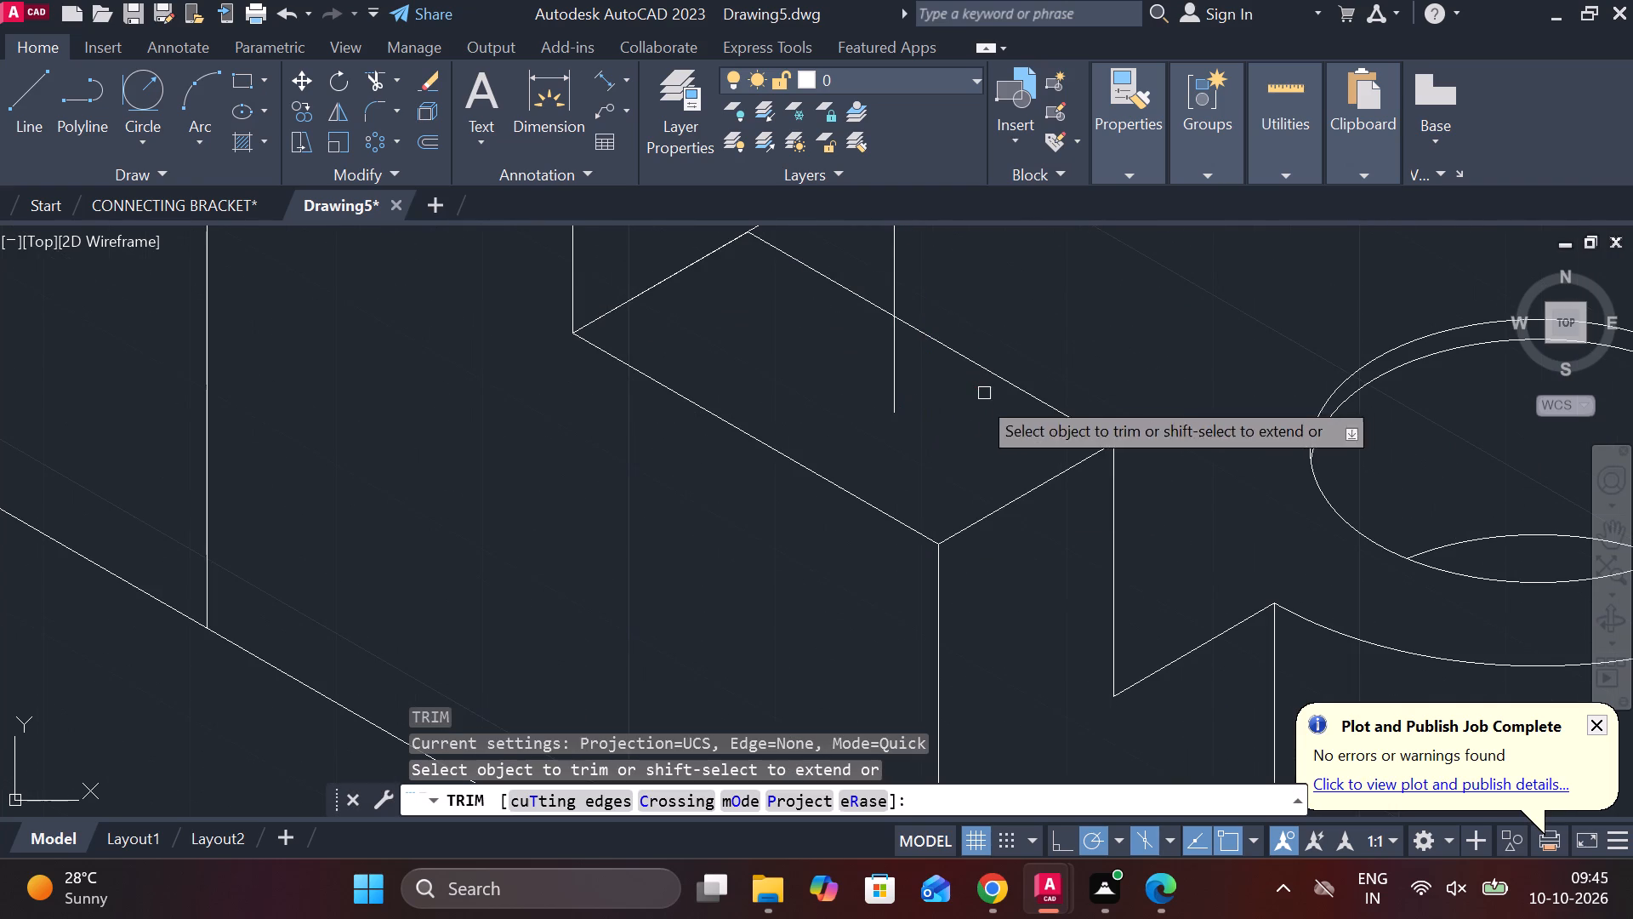
left_click(889, 386)
scroll(890, 386, "down", 2)
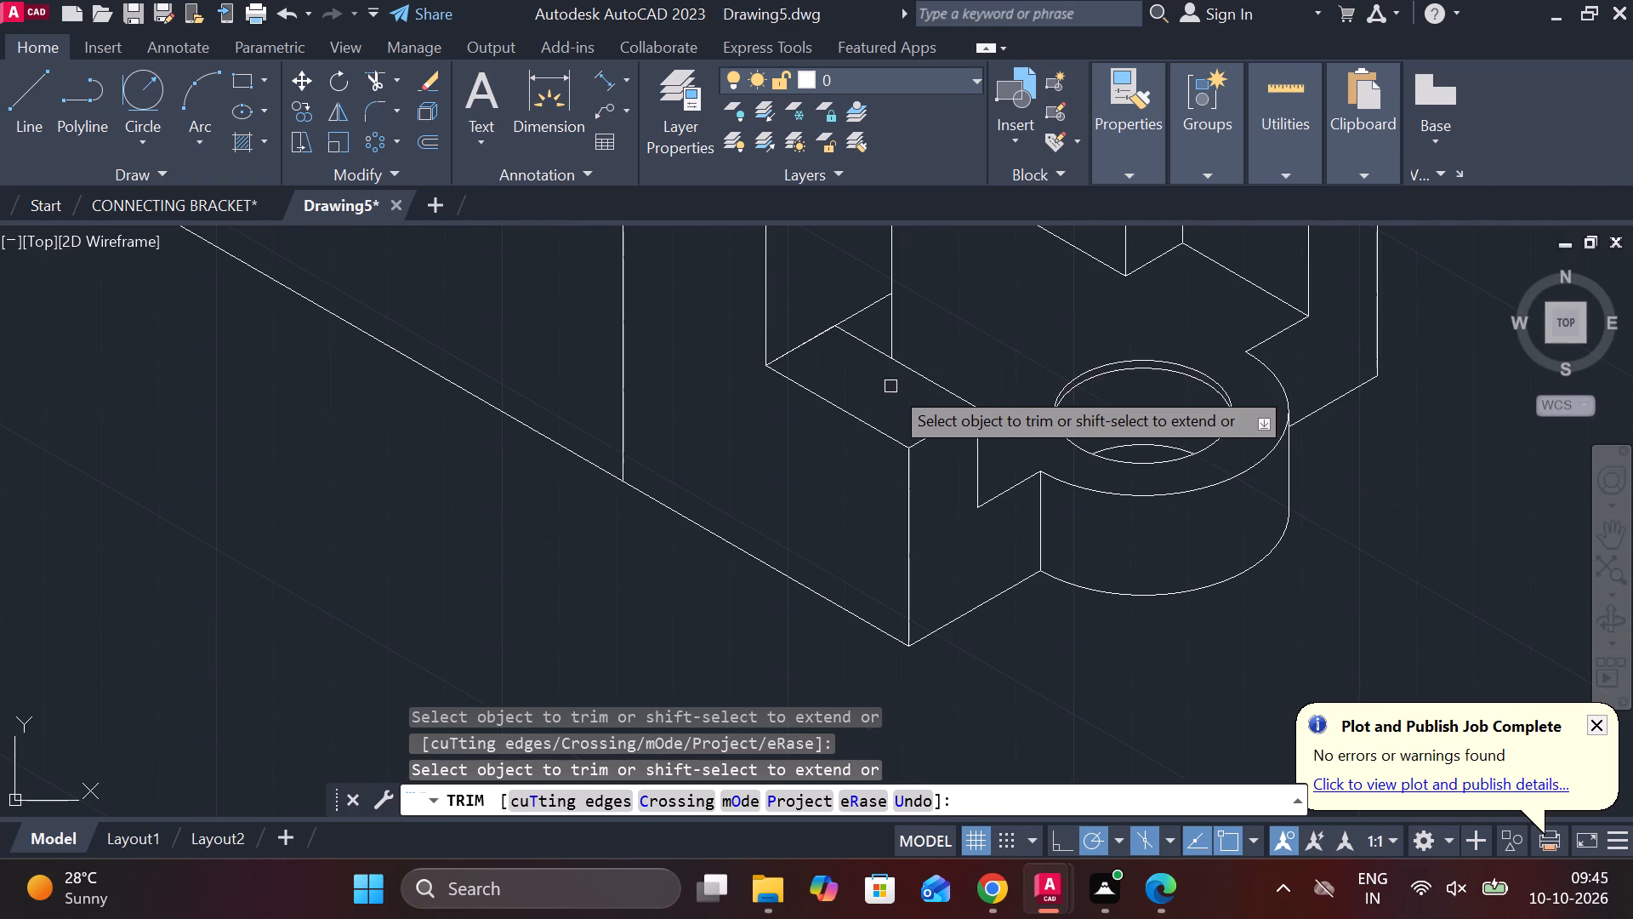
left_click(873, 302)
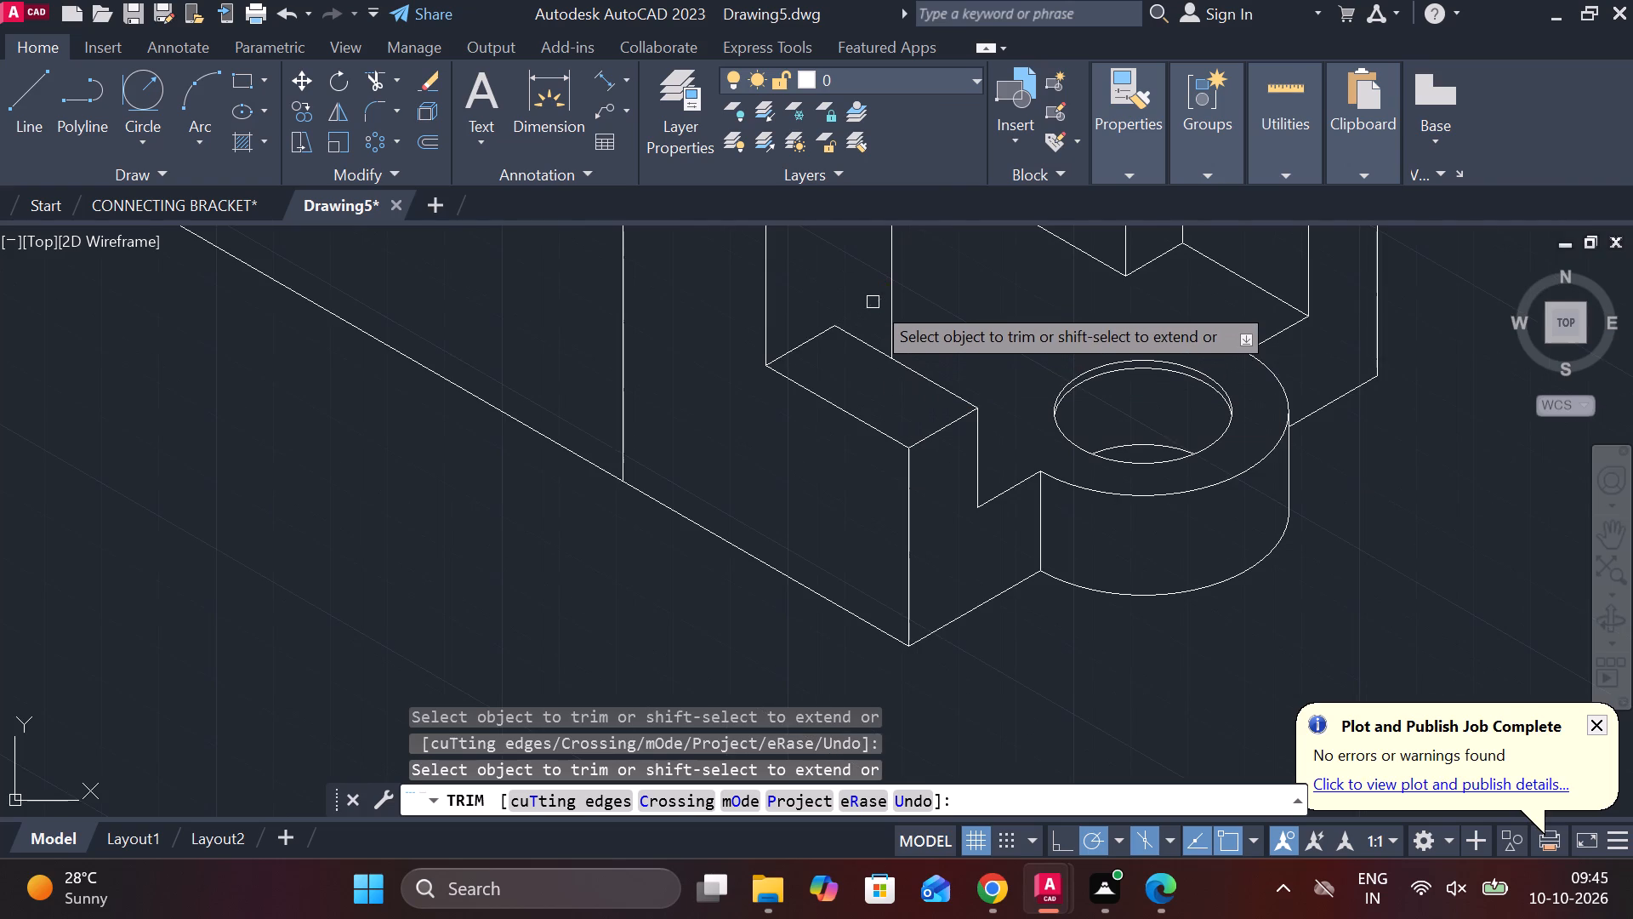
scroll(870, 377, "down", 3)
Trim the rear upright's base line and vertical hidden behind the front upright, and the copied arc's tail below the front arc.
middle_click_drag(993, 482, 1061, 662)
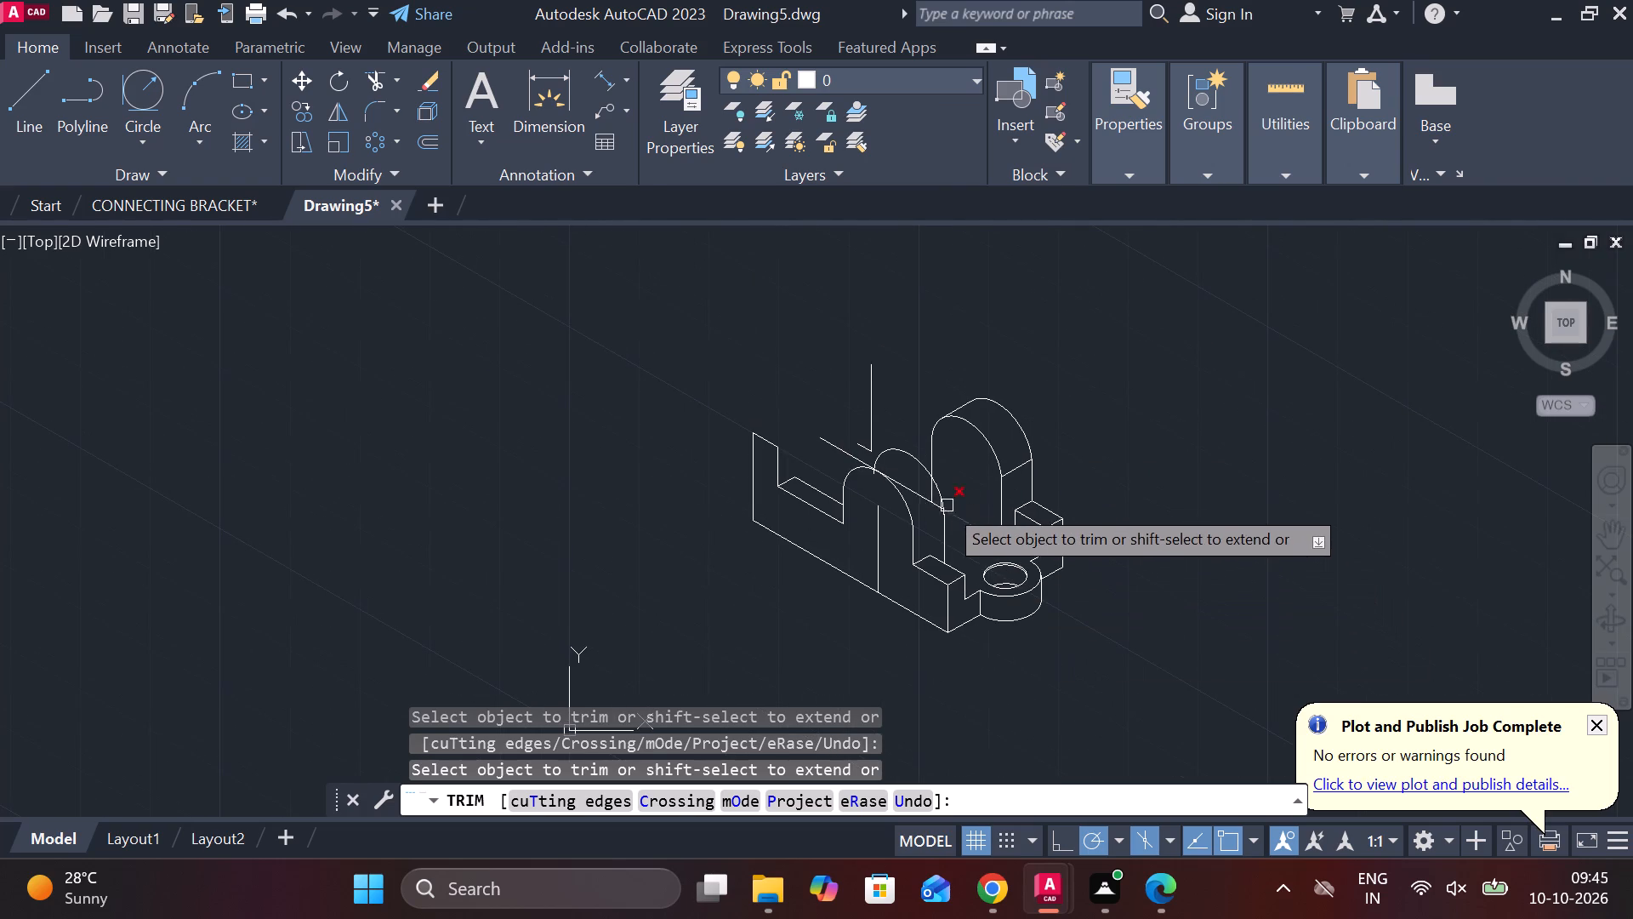
left_click(925, 499)
scroll(925, 511, "up", 2)
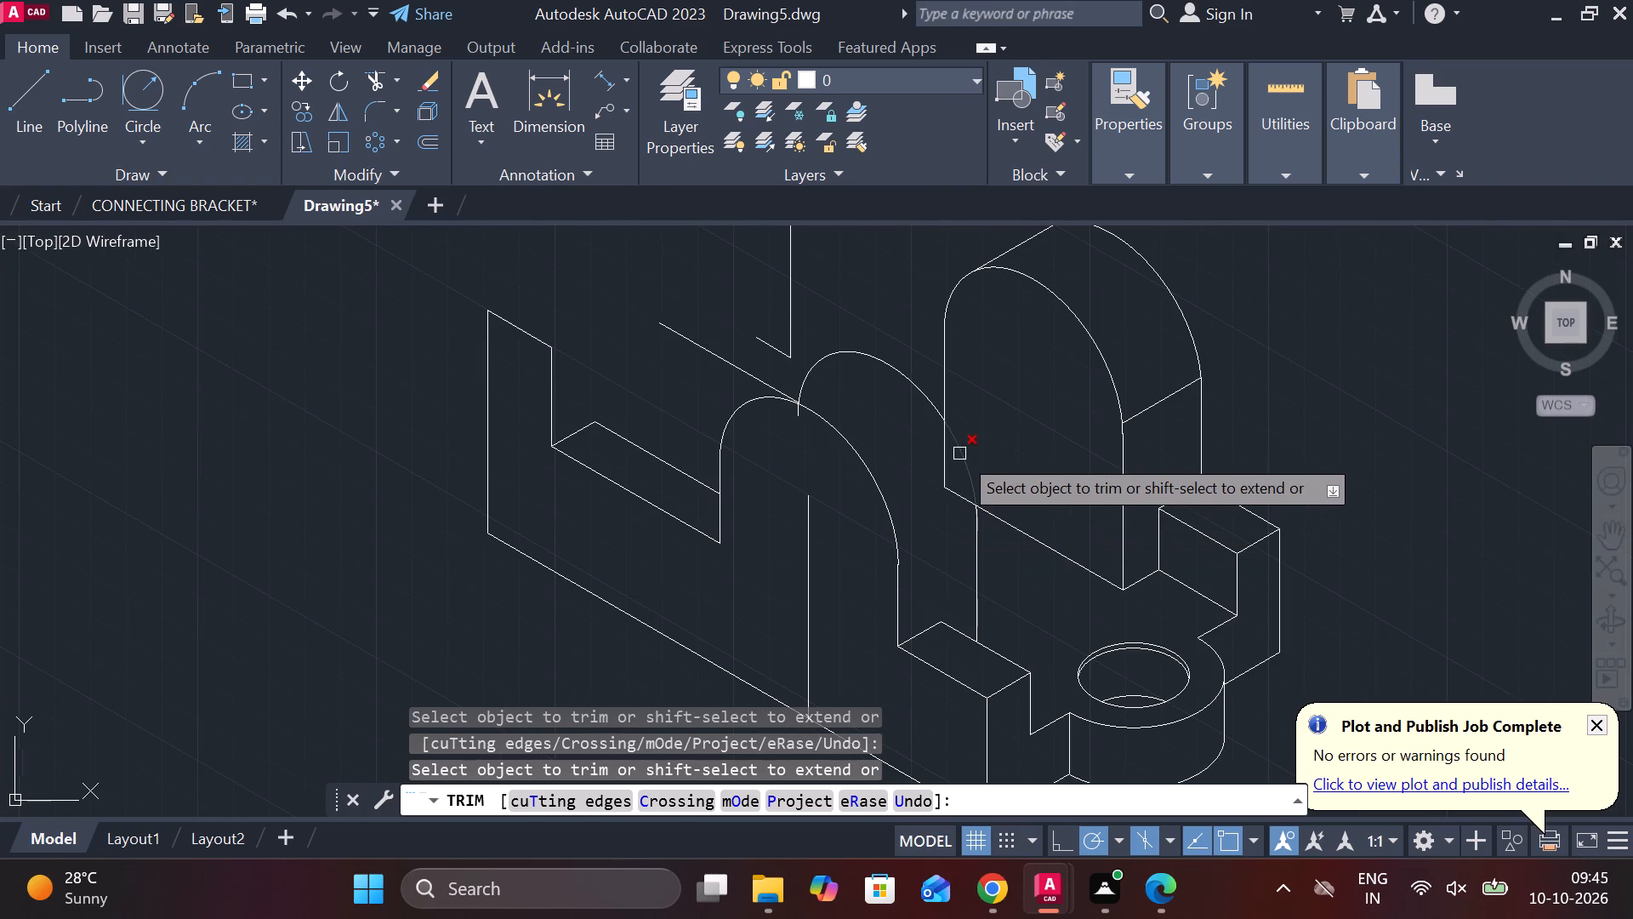
left_click(938, 482)
left_click(941, 469)
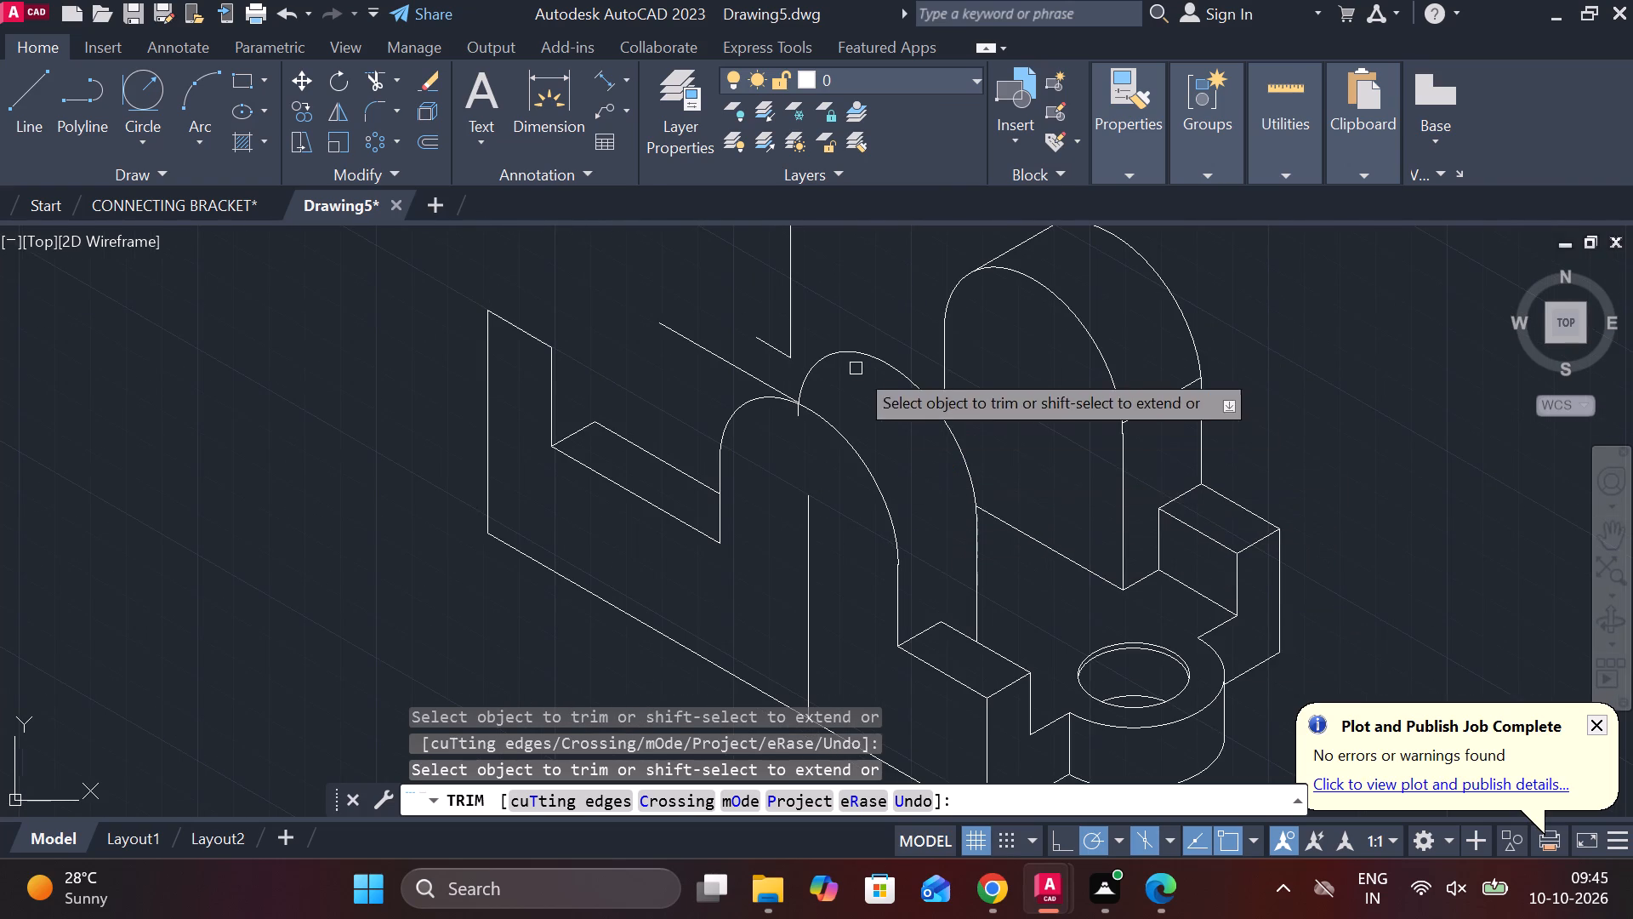
scroll(801, 416, "up", 3)
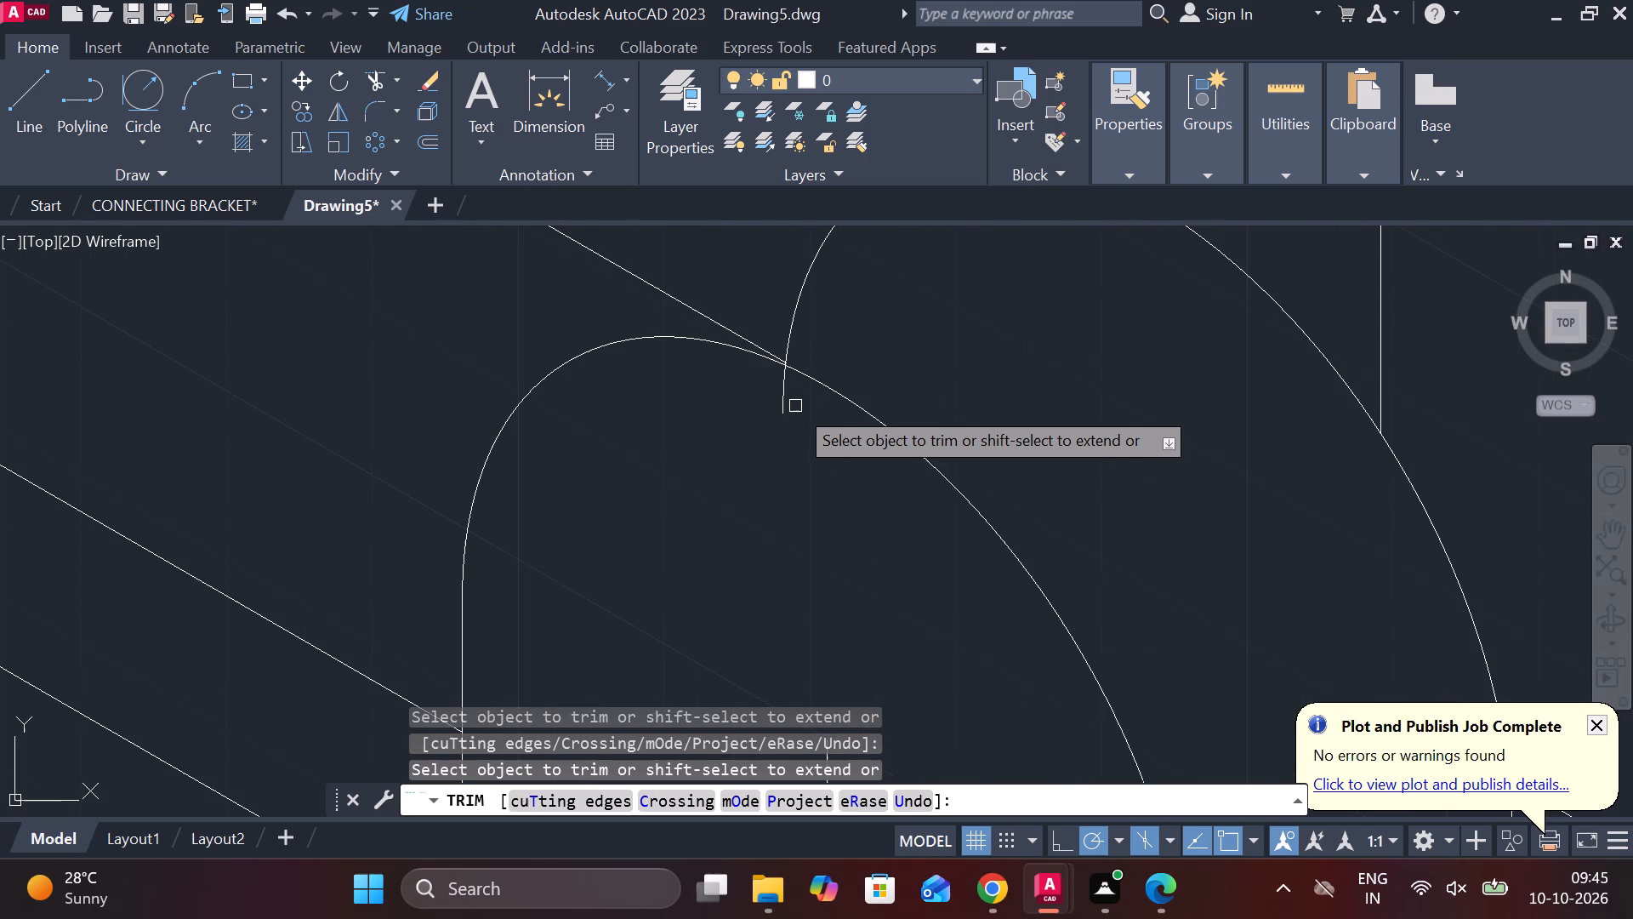
left_click(784, 411)
scroll(784, 416, "down", 3)
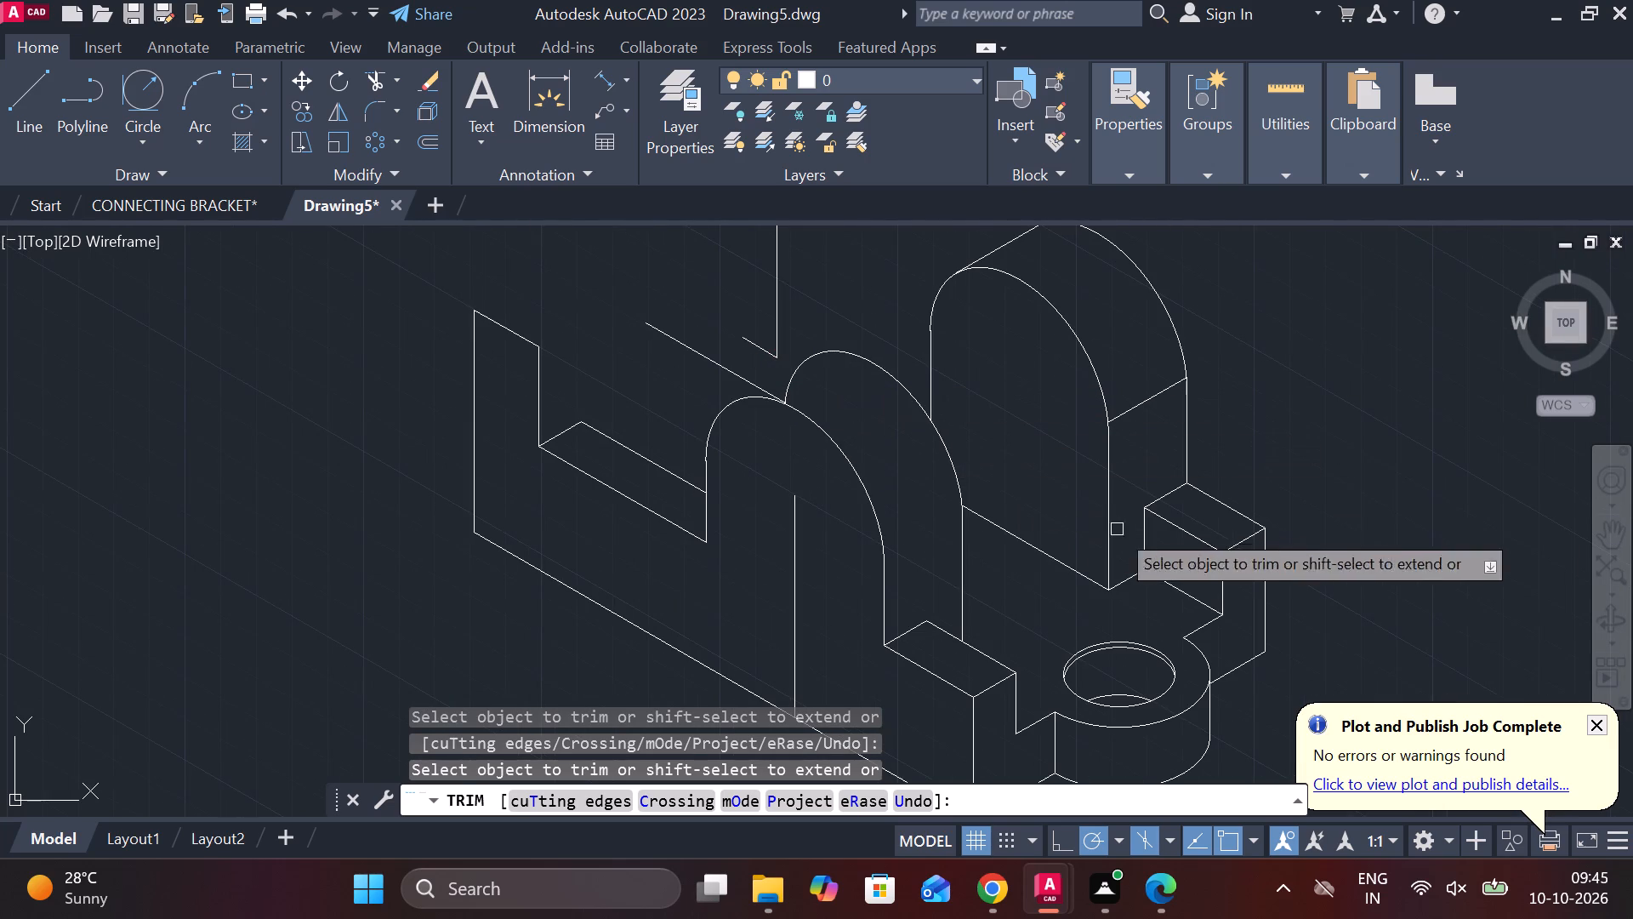
scroll(1260, 454, "down", 2)
scroll(1248, 574, "up", 1)
middle_click_drag(1242, 568, 1145, 626)
key("Escape")
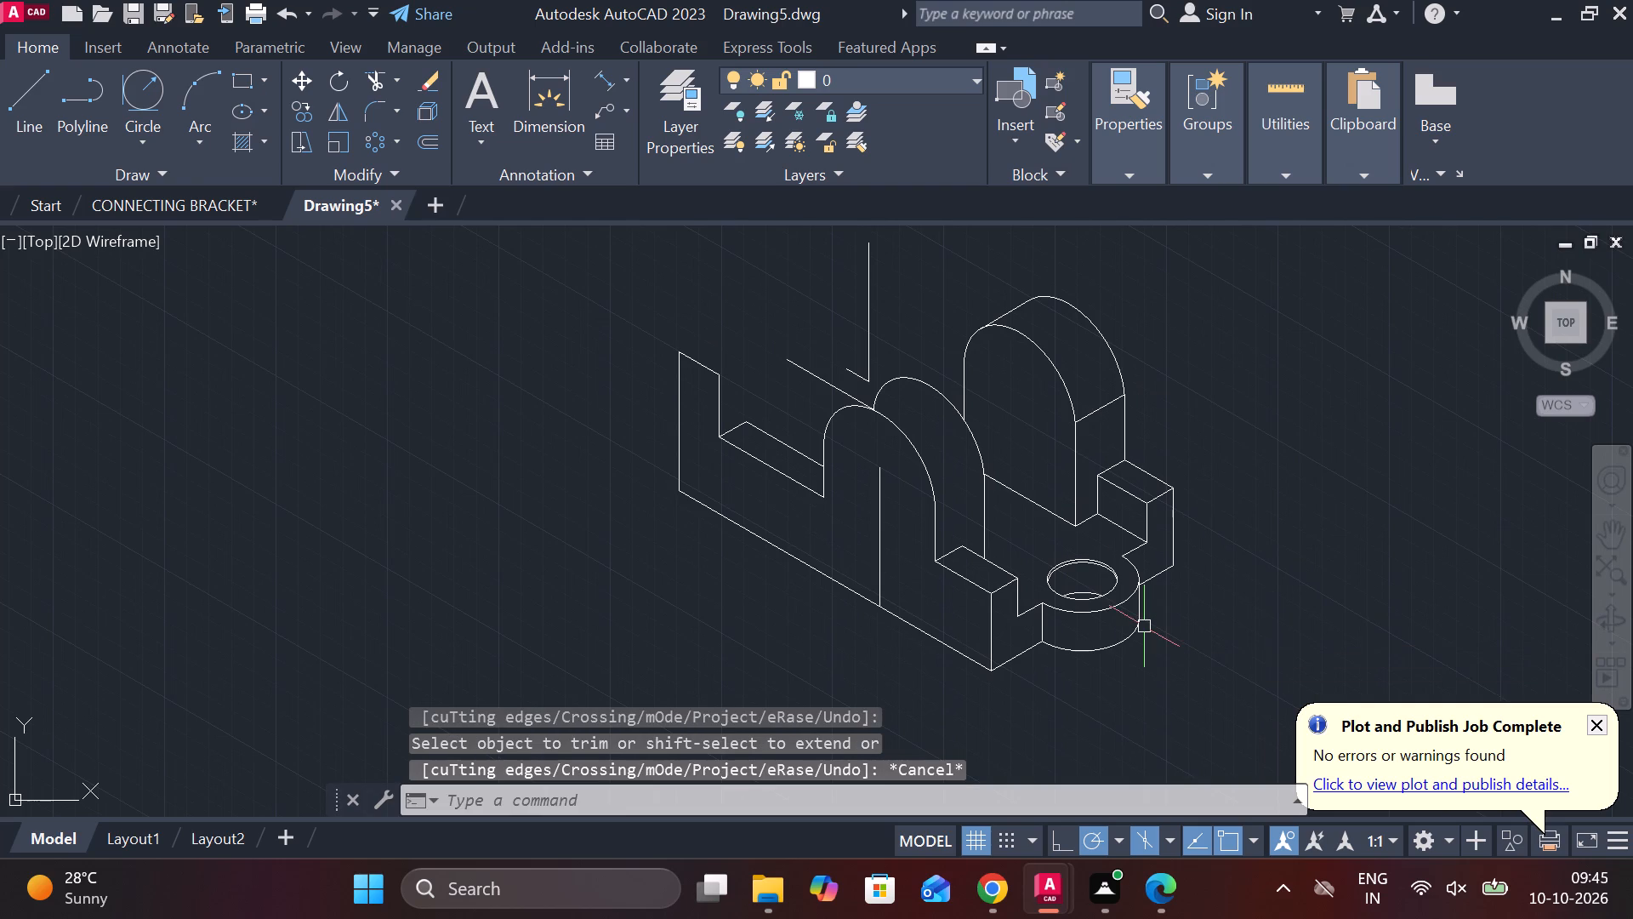
Connect the lower ends of the front upright's two arcs with an isometric line, trimming the excess inside the front arch.
key("l")
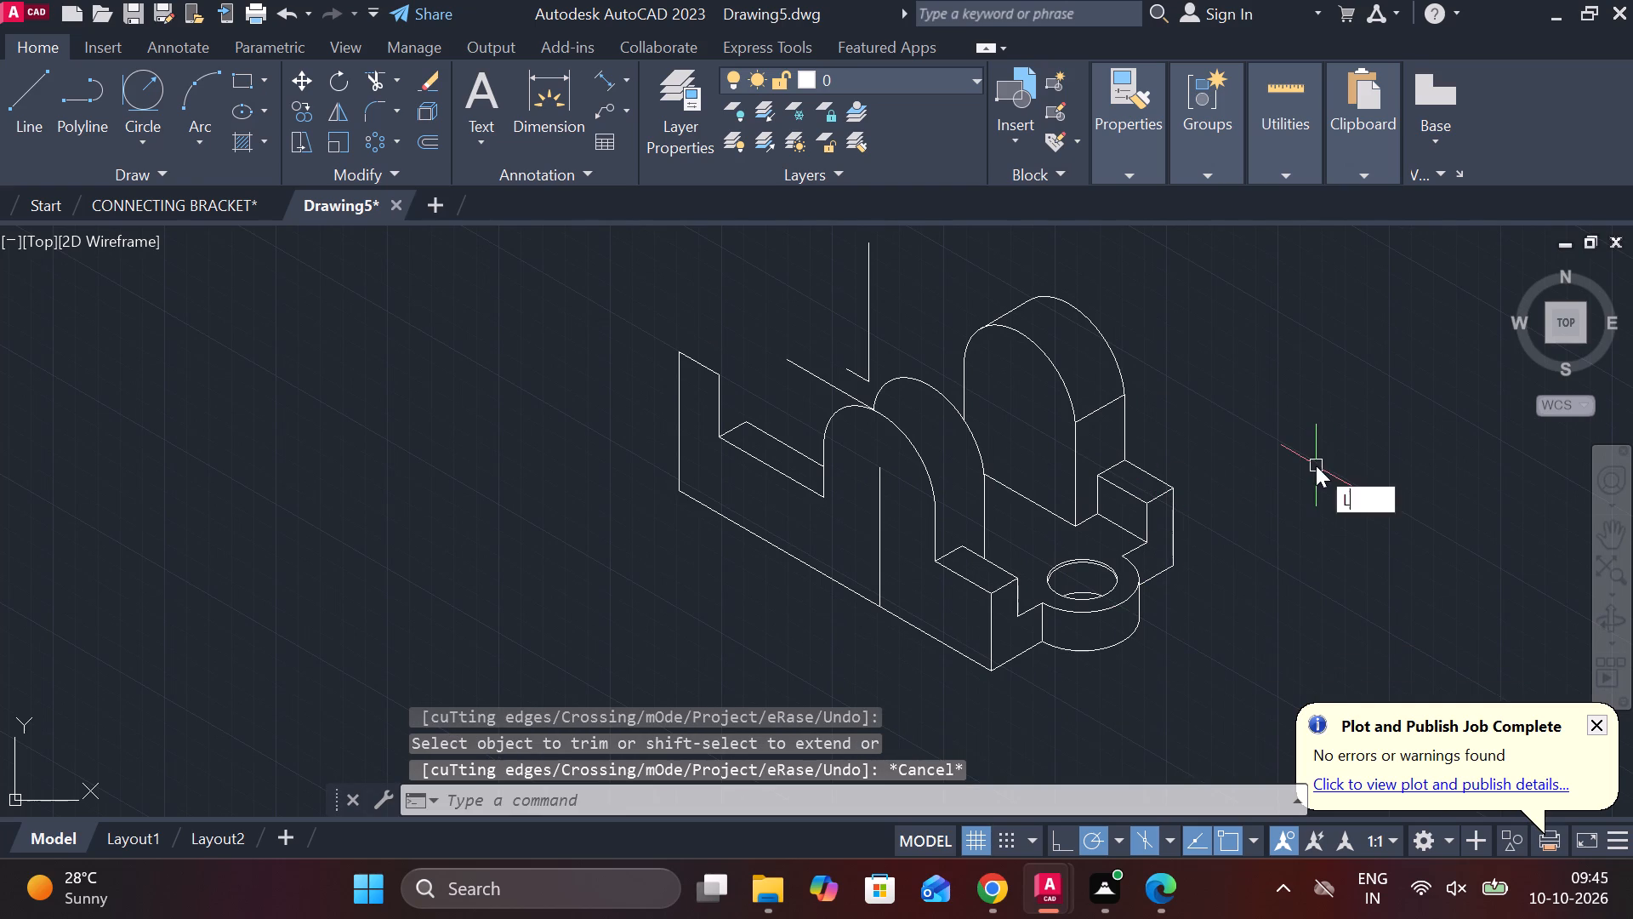
key("Return")
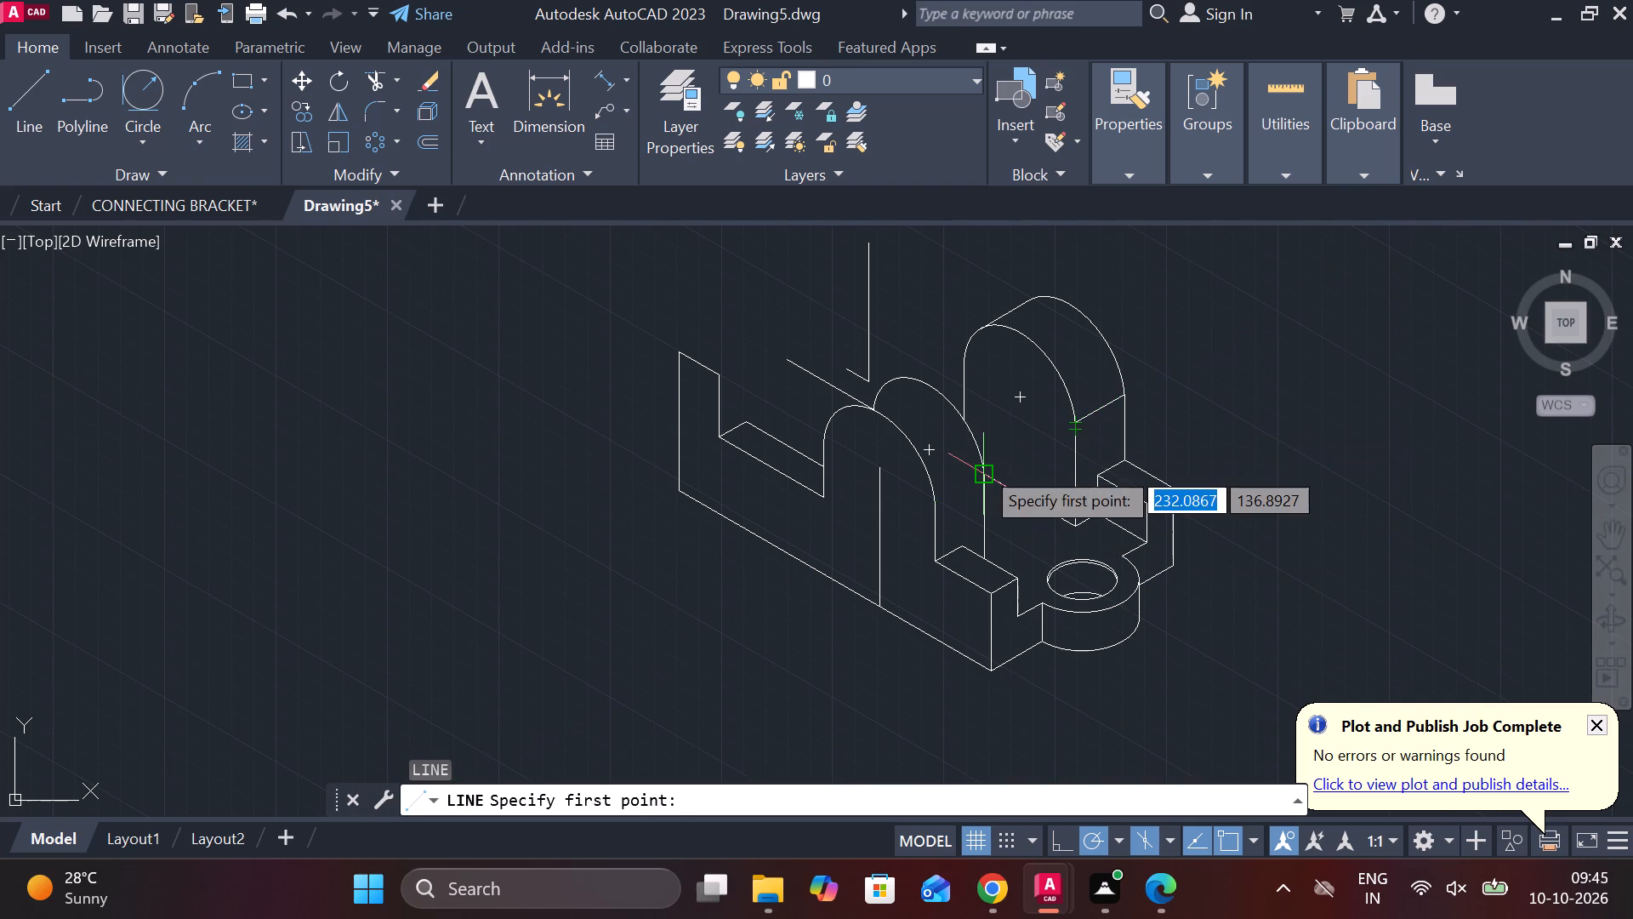
left_click(982, 466)
left_click(871, 530)
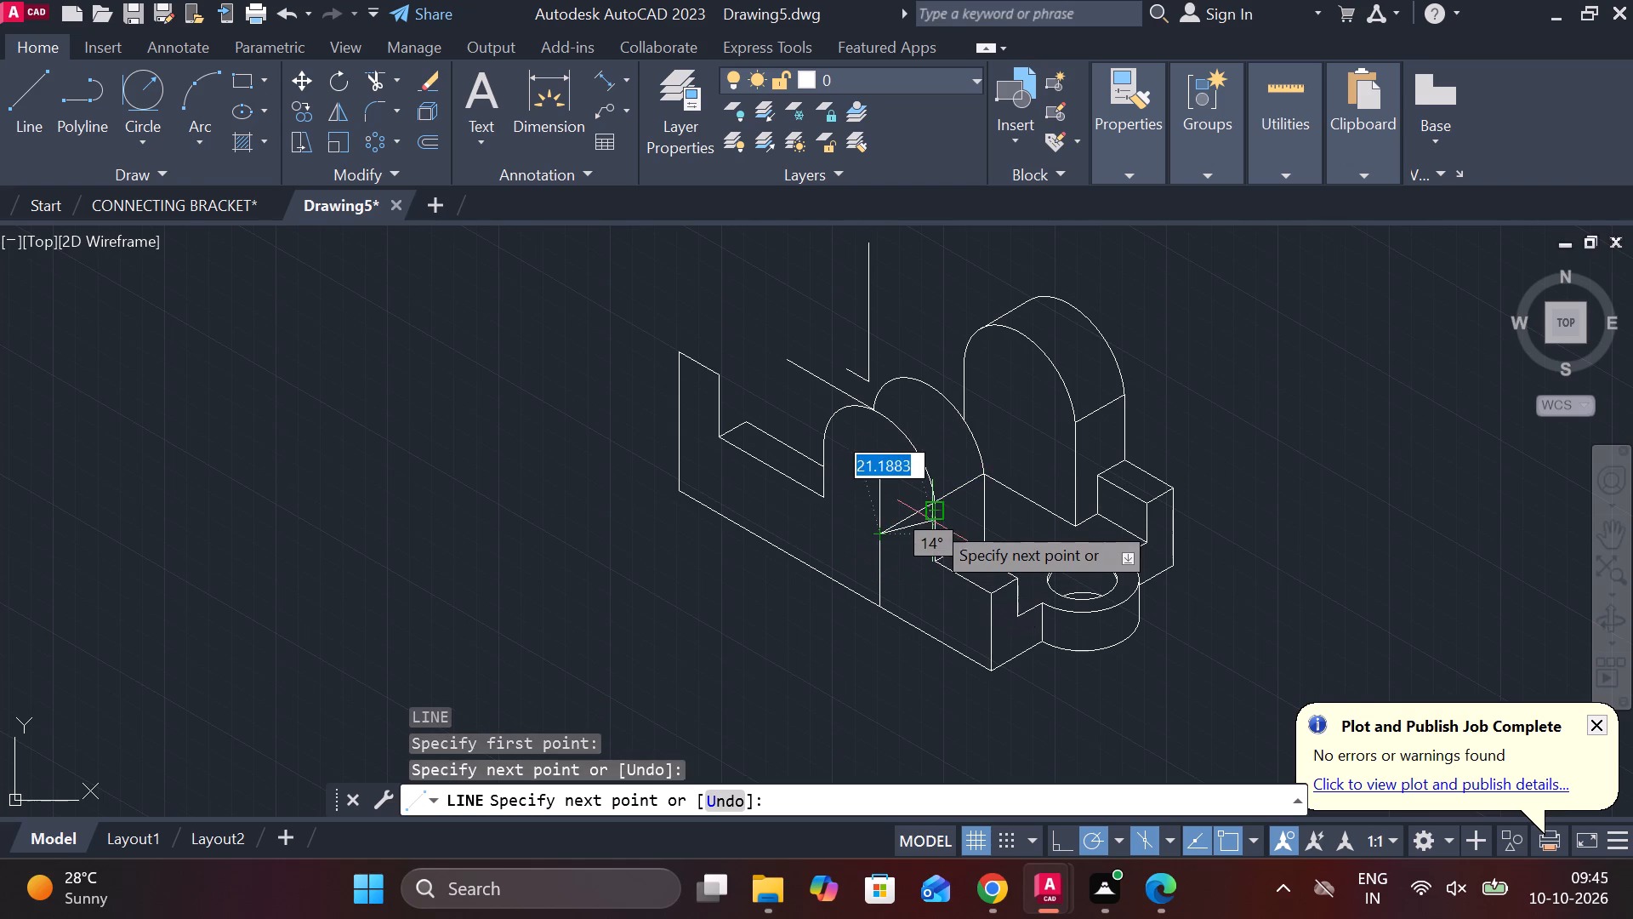
key("Escape")
type("TR")
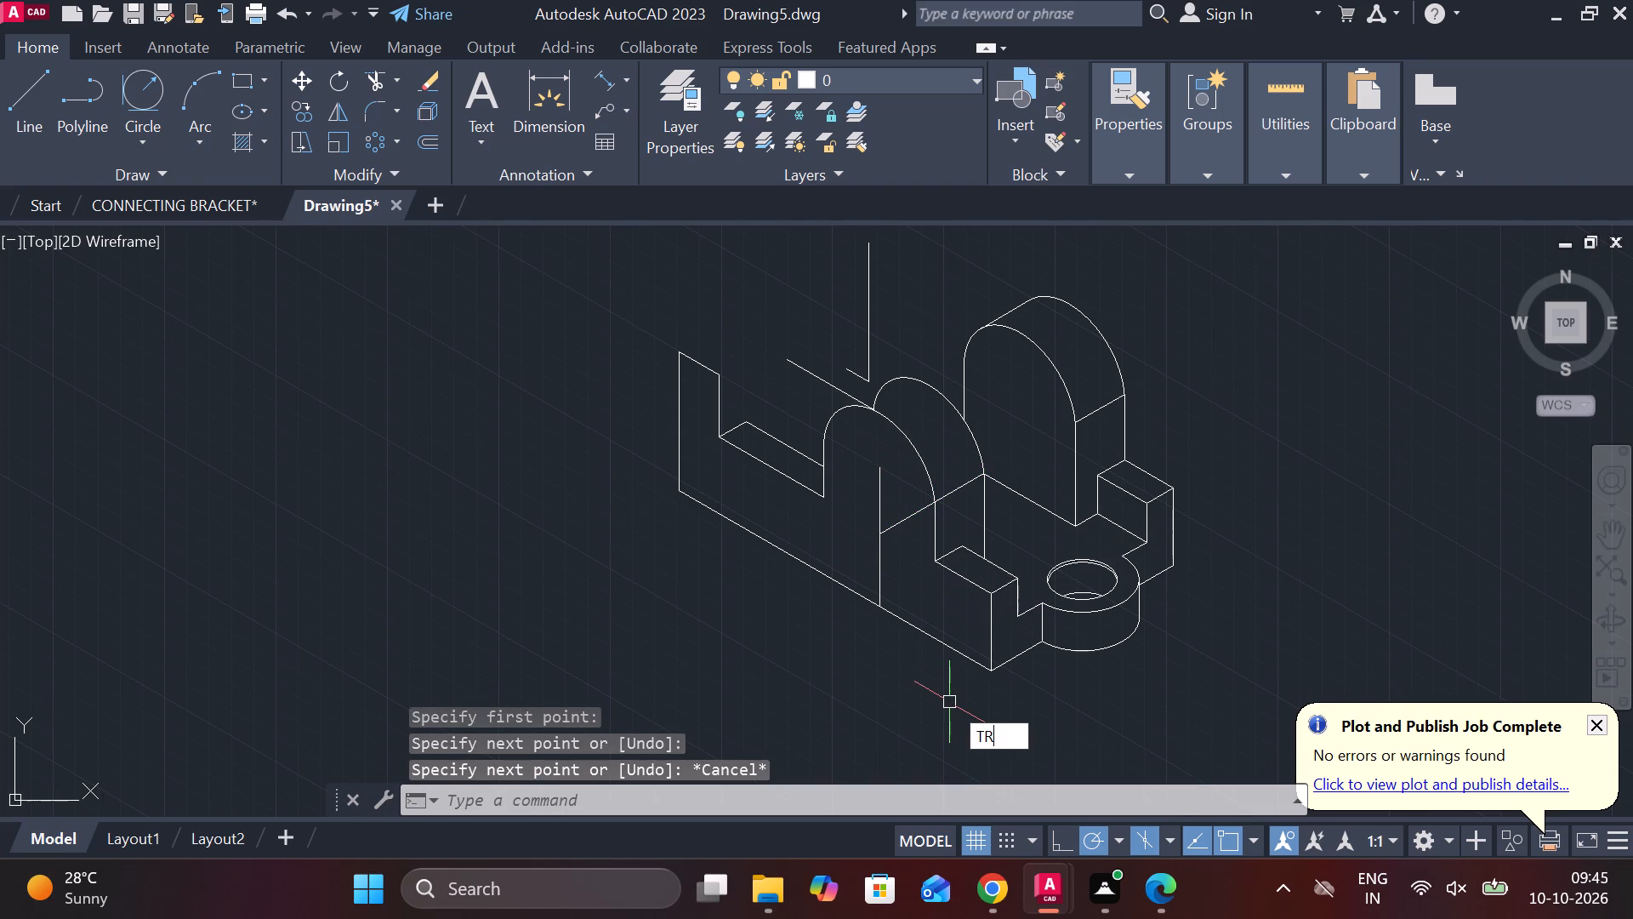
key("space")
left_click(907, 524)
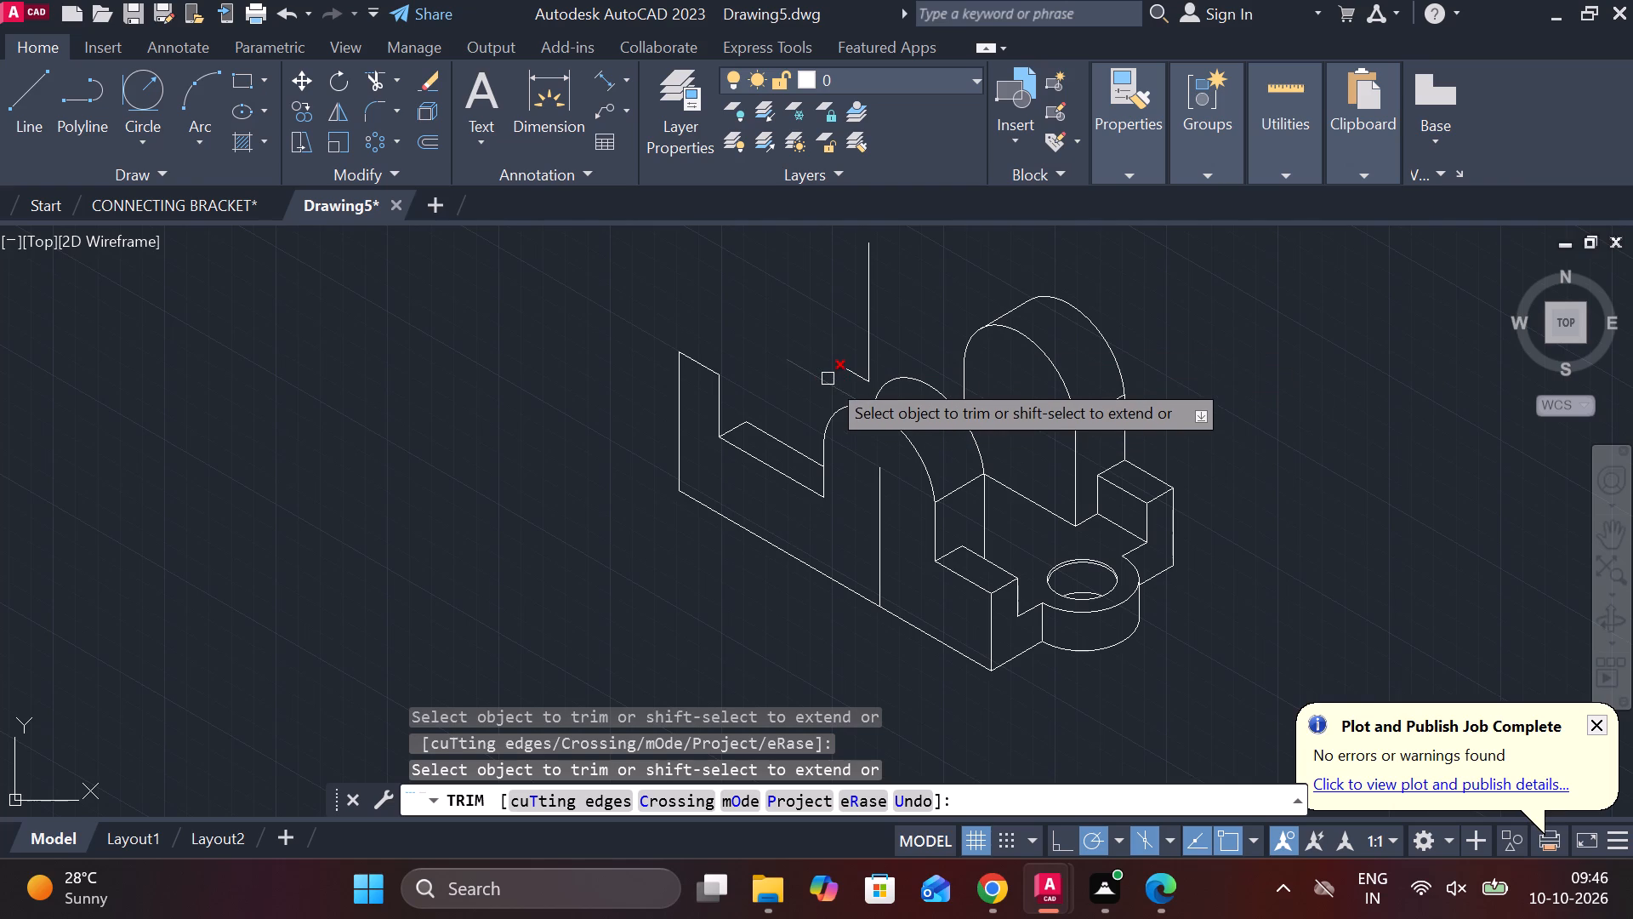
key("Escape")
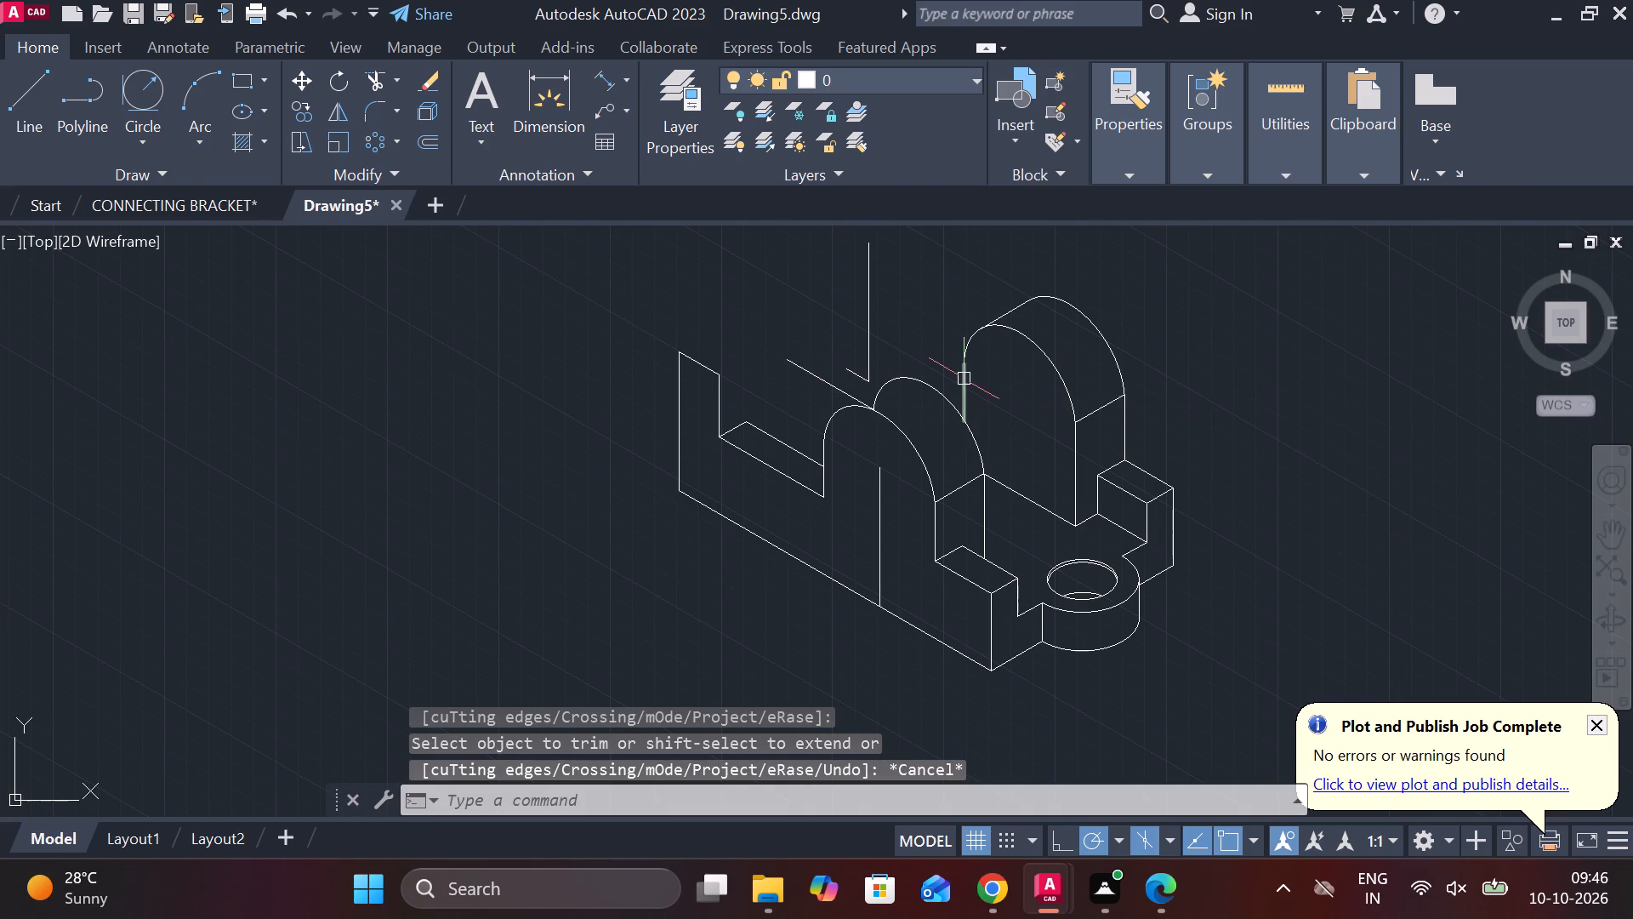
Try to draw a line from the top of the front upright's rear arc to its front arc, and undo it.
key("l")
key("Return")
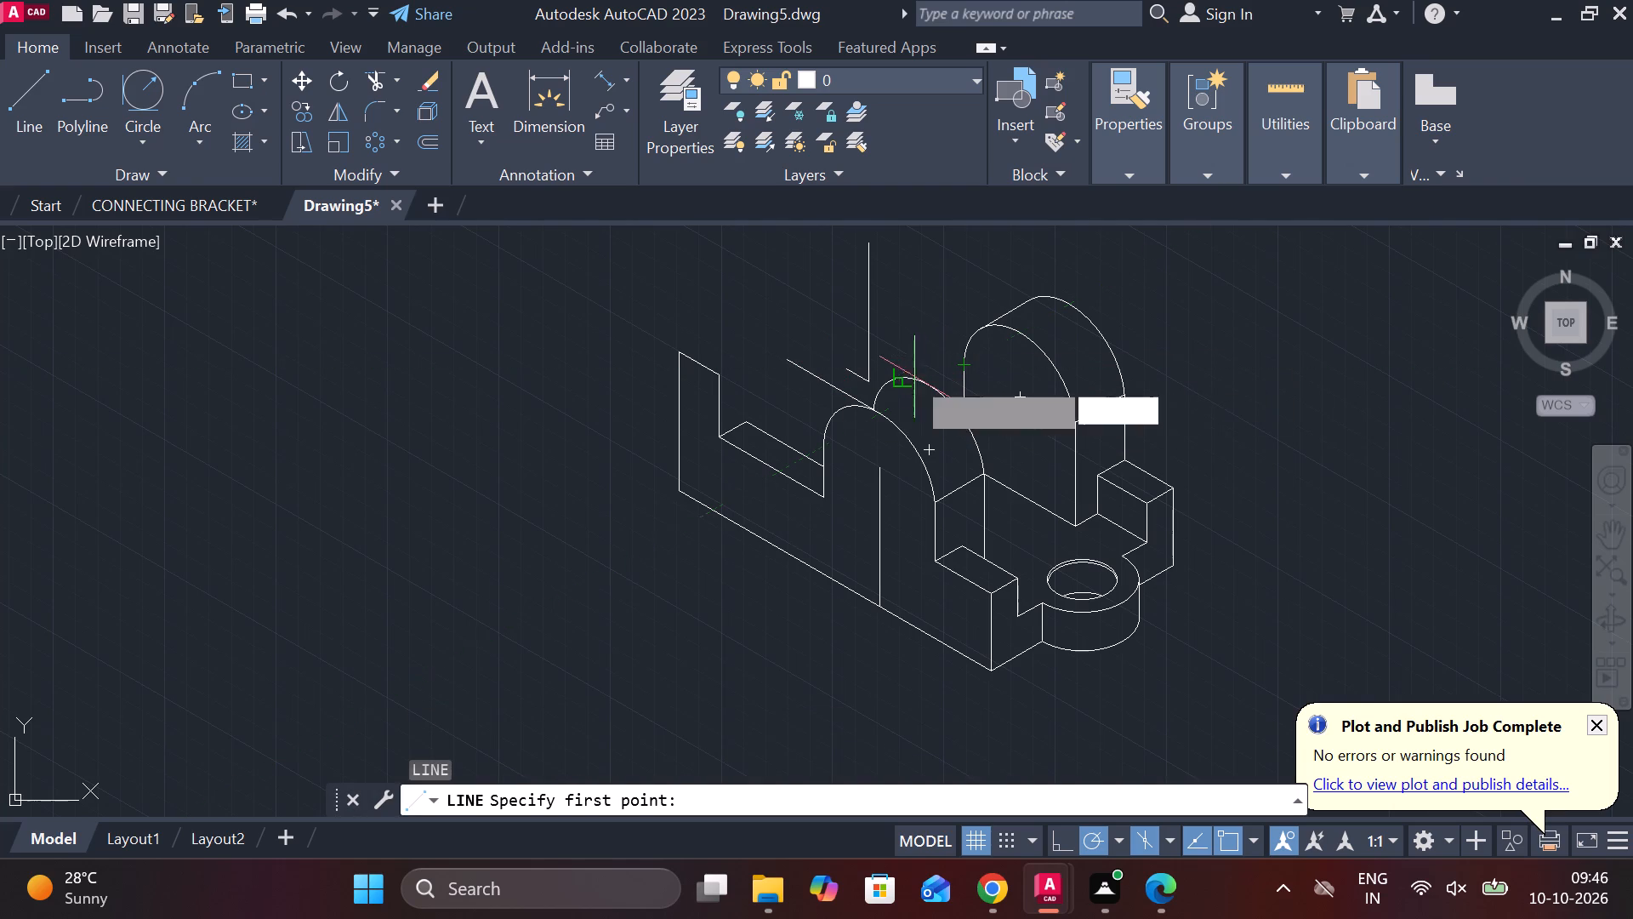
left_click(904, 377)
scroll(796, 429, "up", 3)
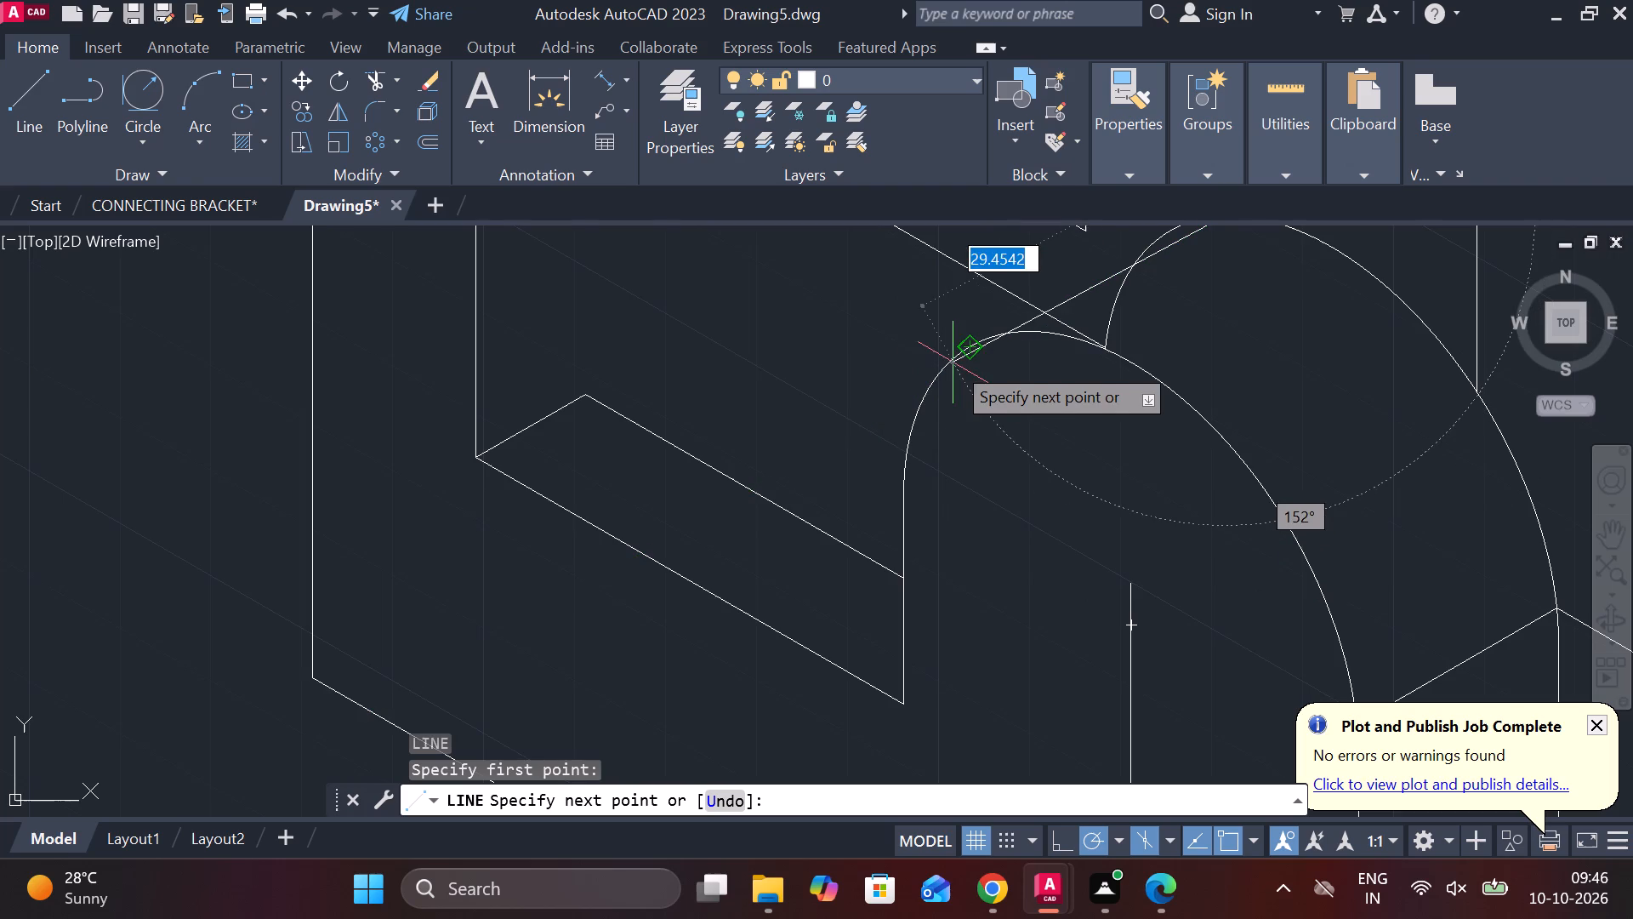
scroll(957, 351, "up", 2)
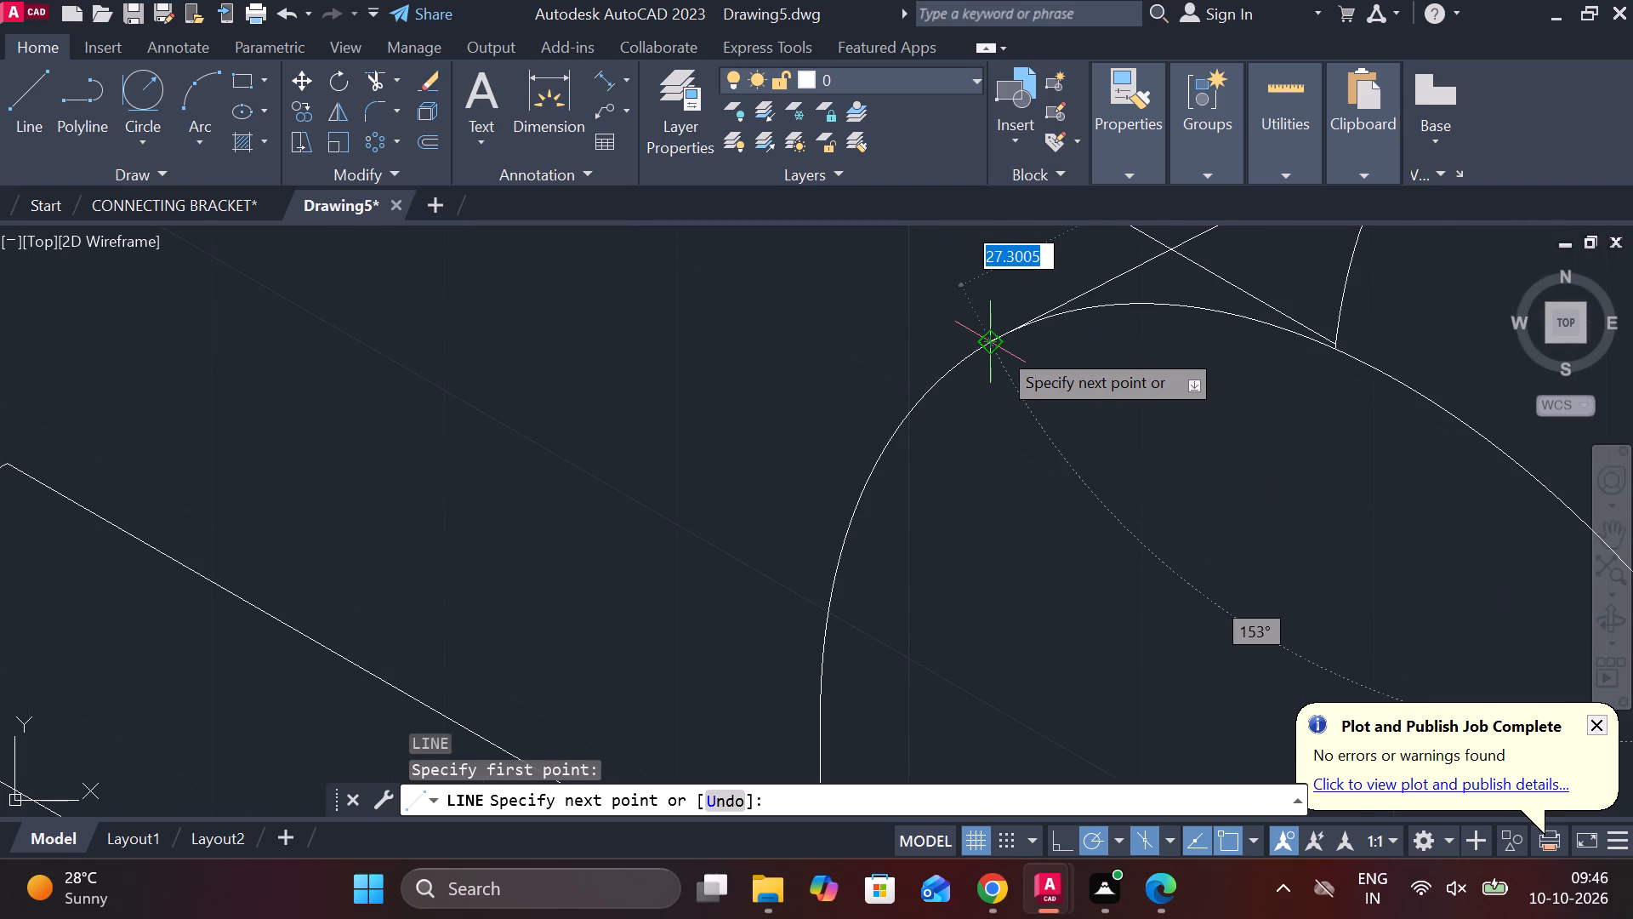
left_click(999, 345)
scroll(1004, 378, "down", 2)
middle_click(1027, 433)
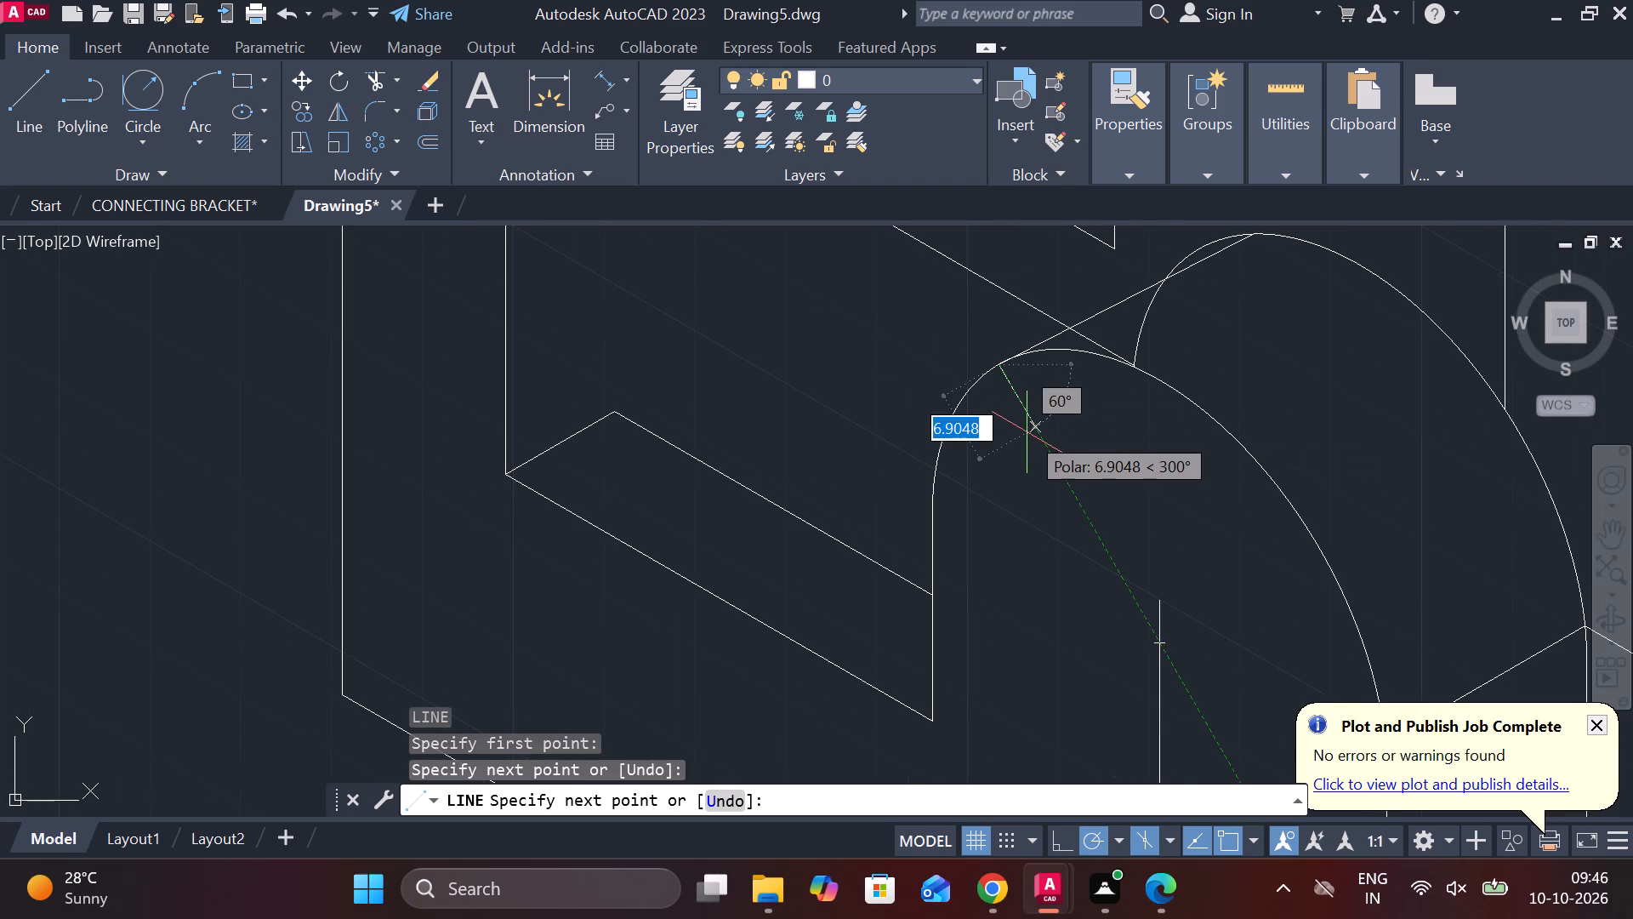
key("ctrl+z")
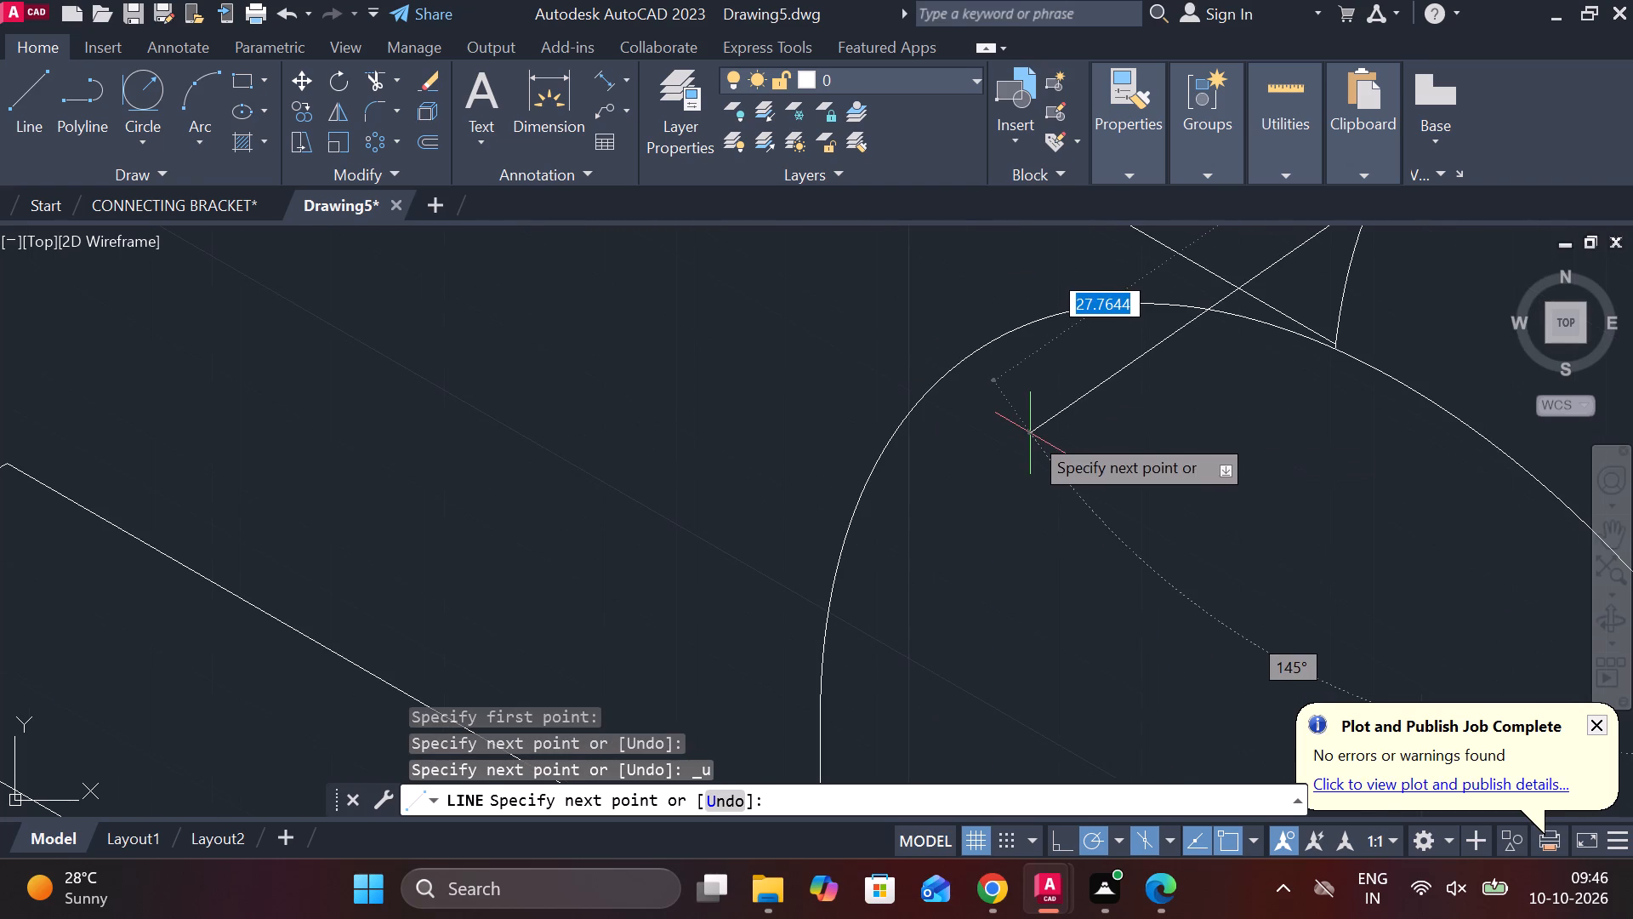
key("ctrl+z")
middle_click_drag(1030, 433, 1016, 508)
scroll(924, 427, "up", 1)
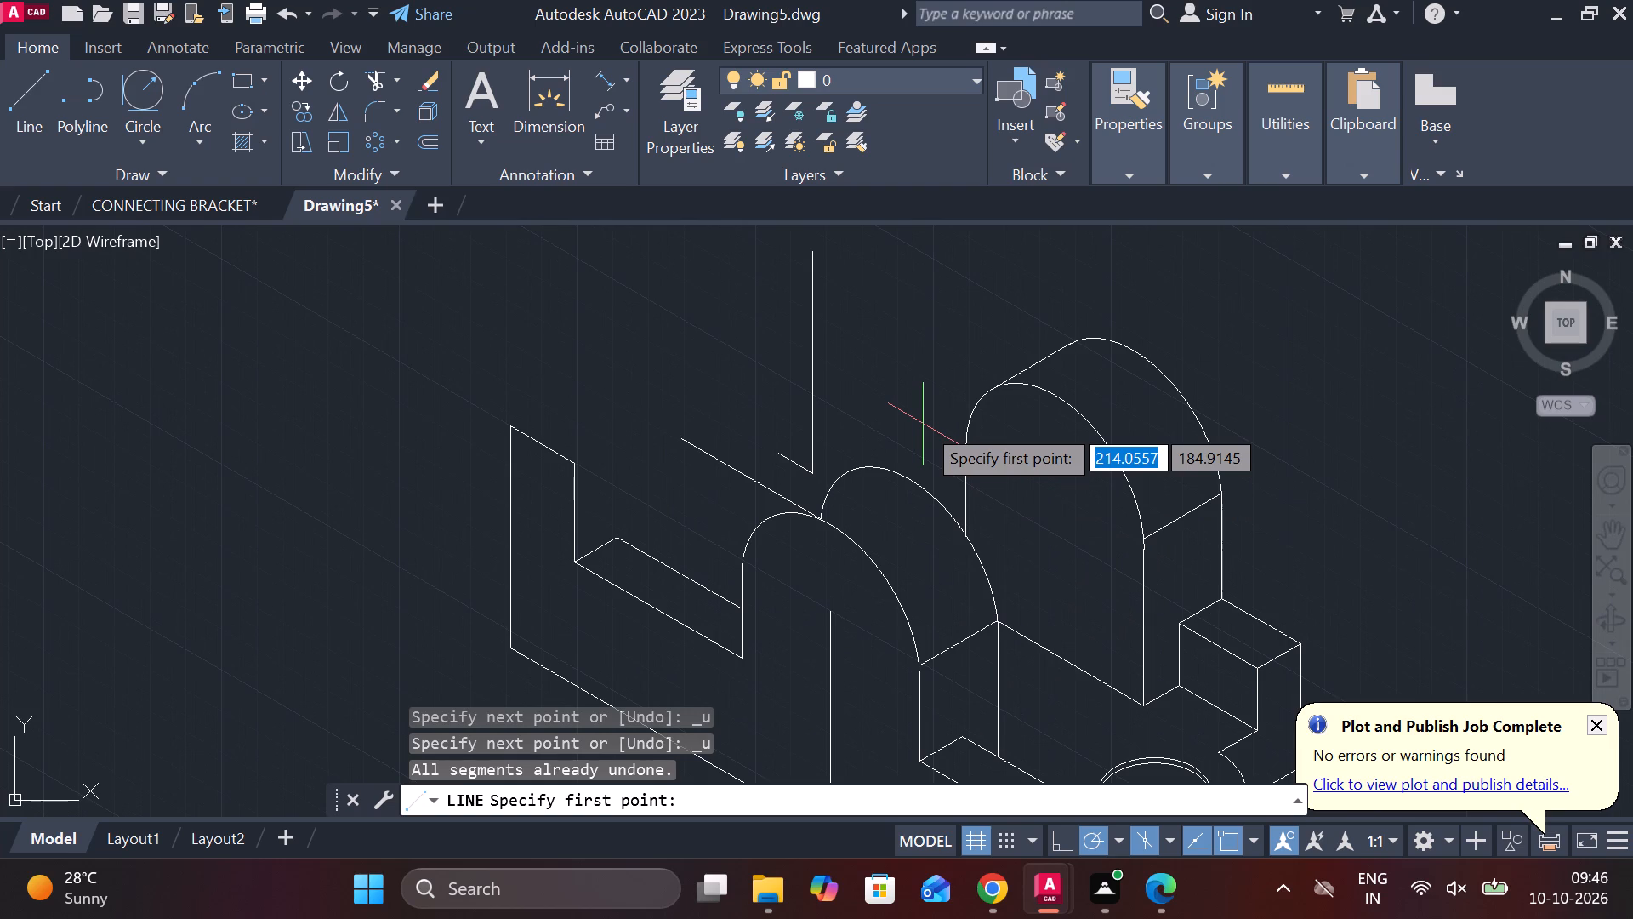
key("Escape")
Draw an isometric line along the top of the front upright from its front arc to beyond its rear arc.
key("l")
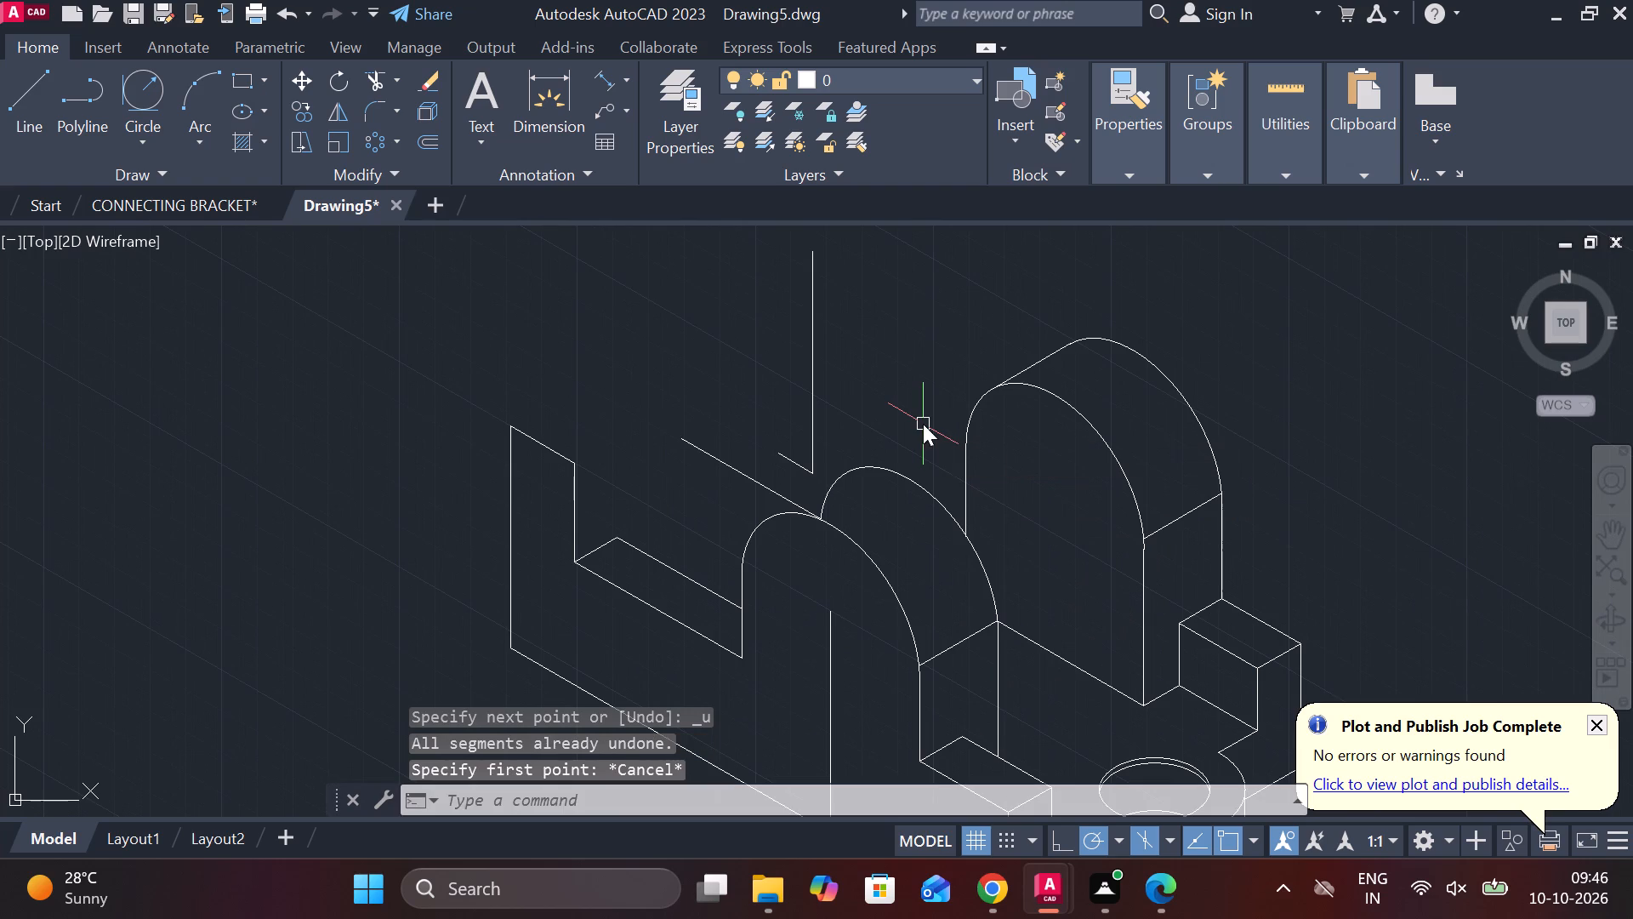
key("Return")
left_click(781, 522)
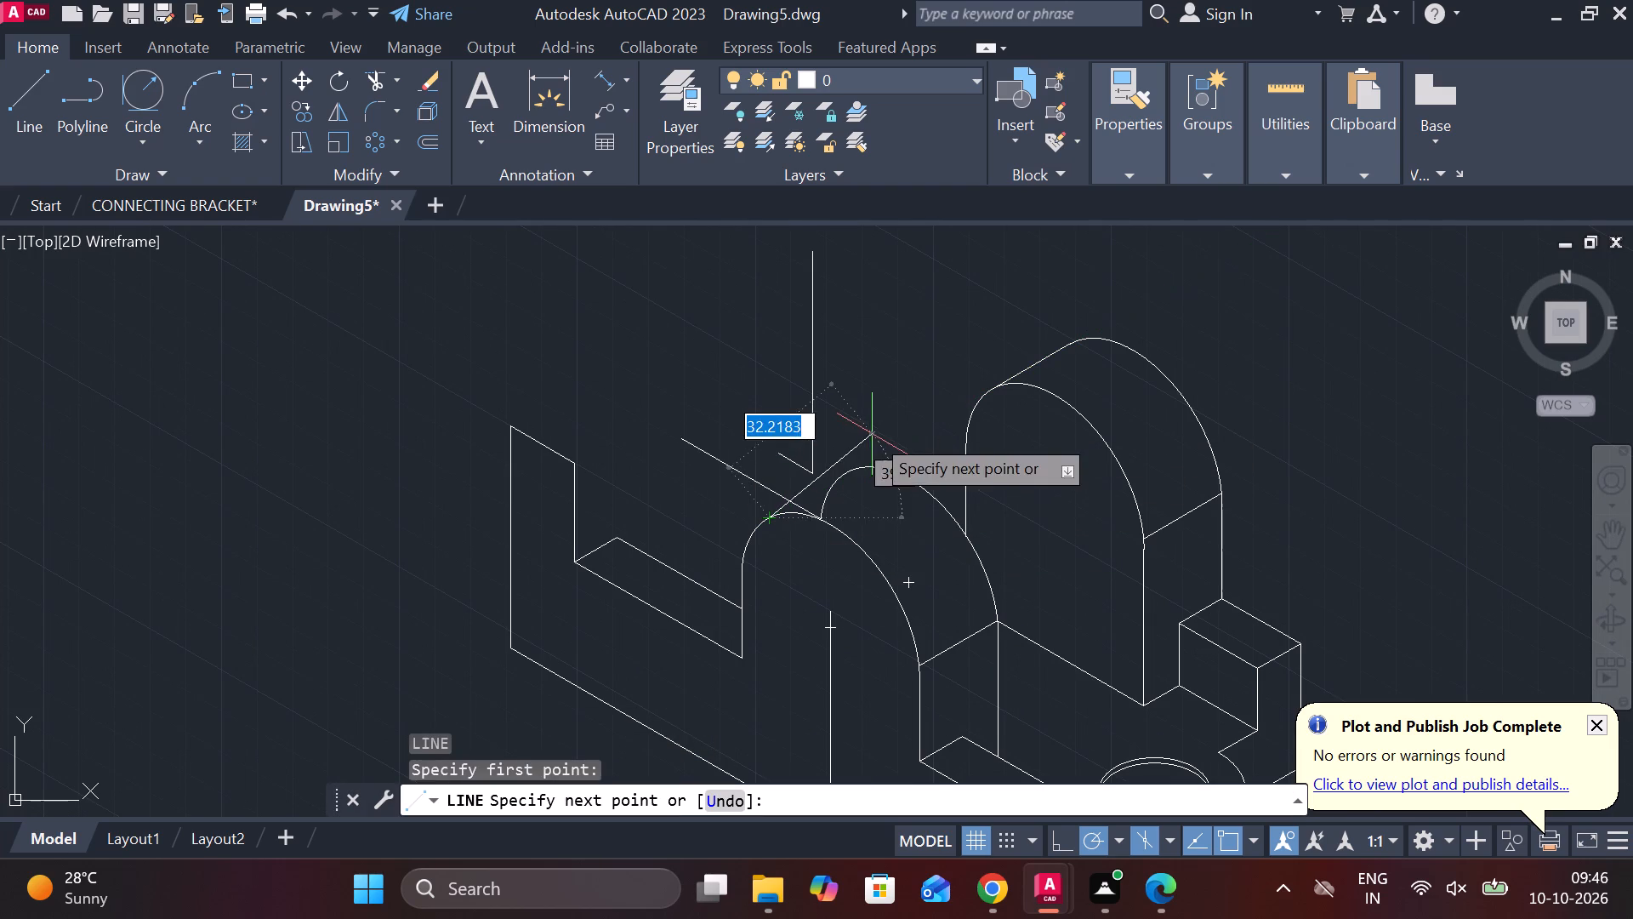
left_click(888, 429)
key("Escape")
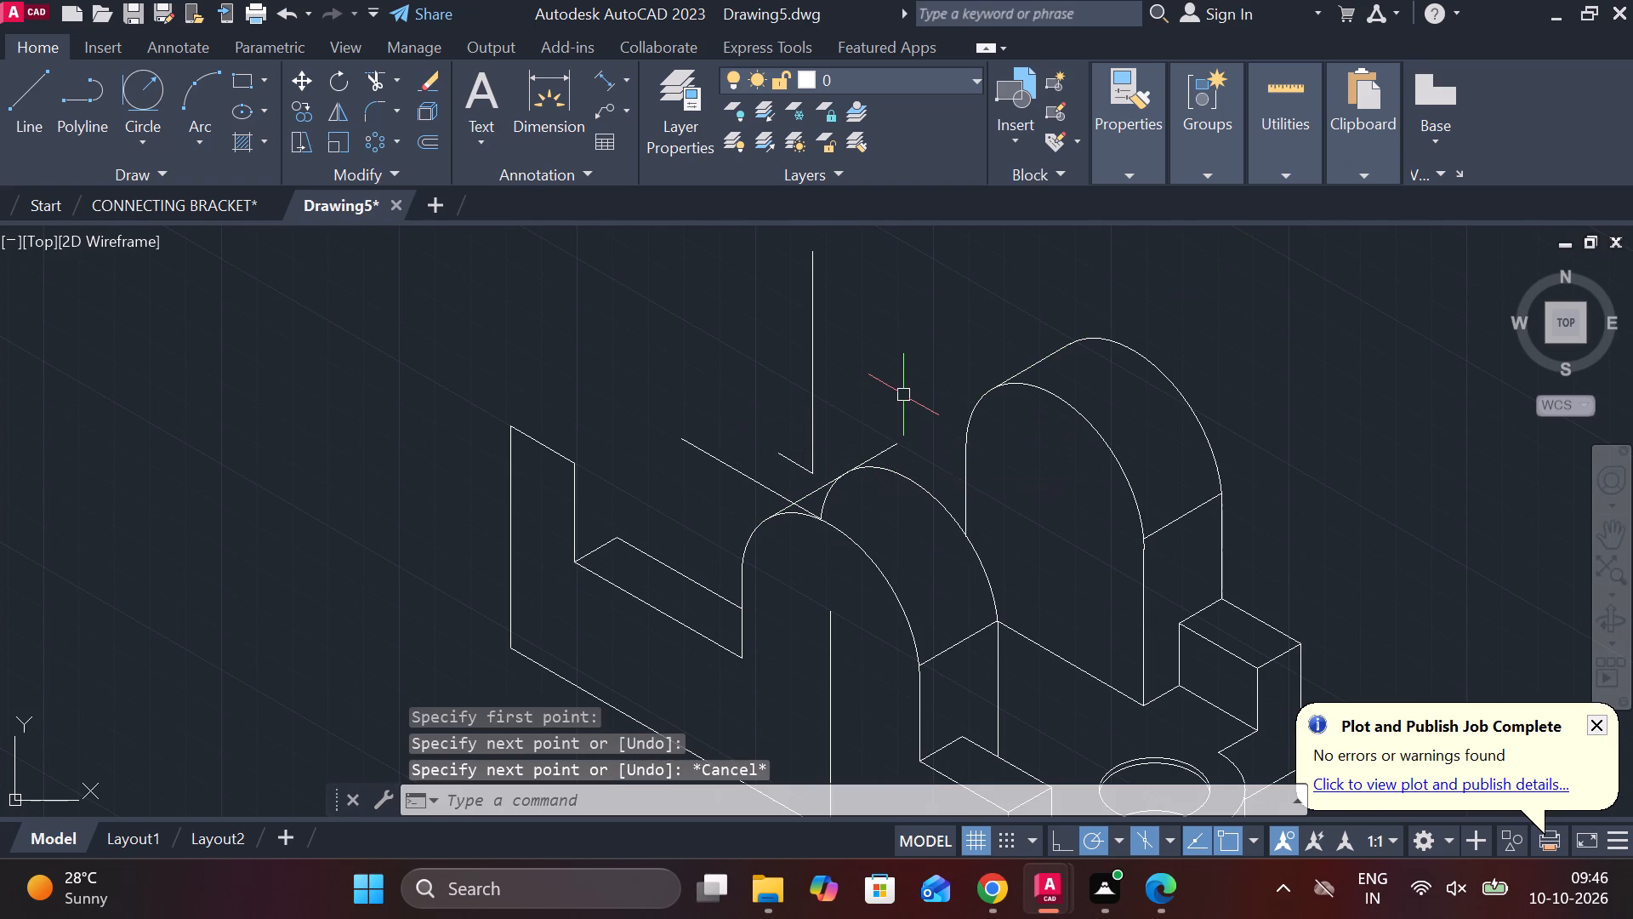
Trim the top line's overshoot, the hidden start of the rear arc and the leftover base line behind the front upright.
type("TR")
key("space")
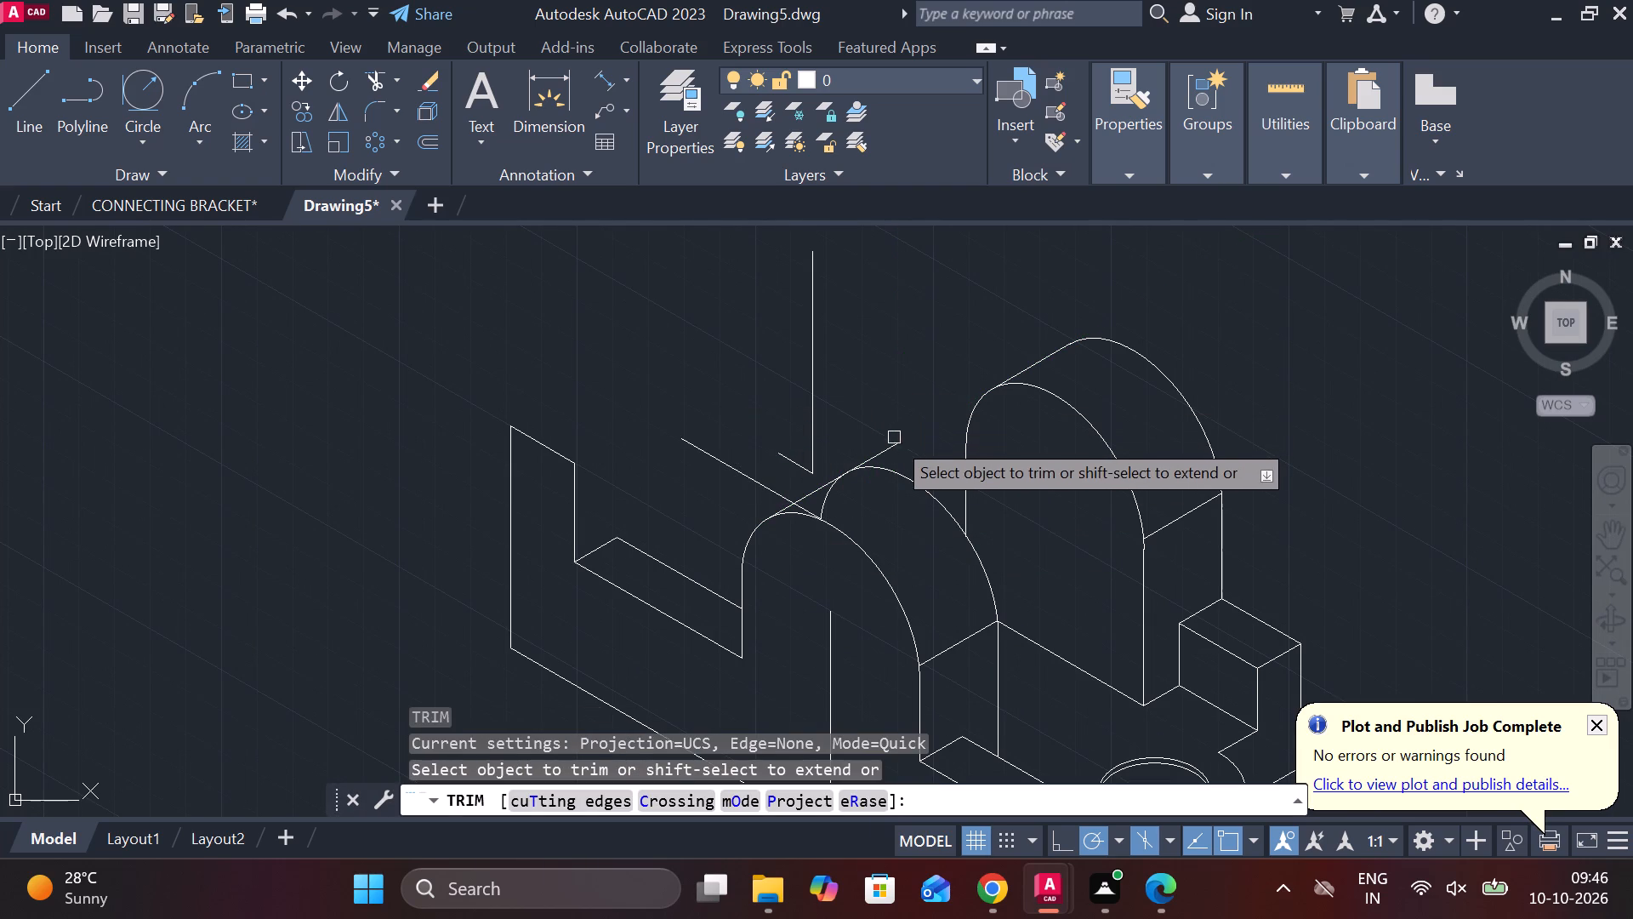
left_click(889, 438)
left_click(894, 448)
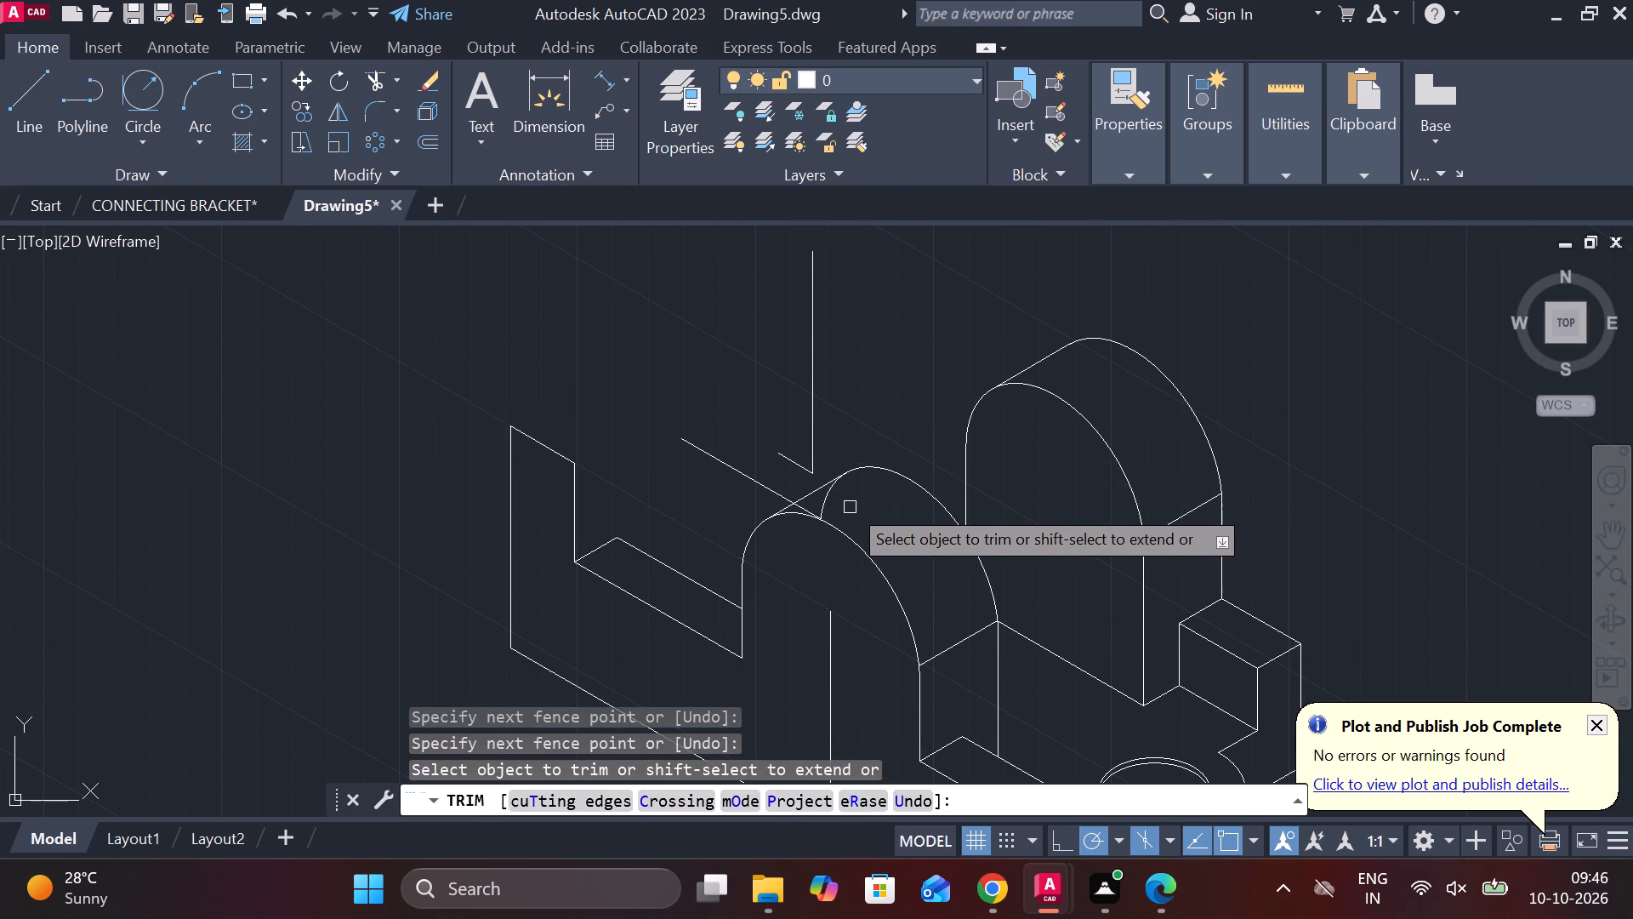
left_click(829, 503)
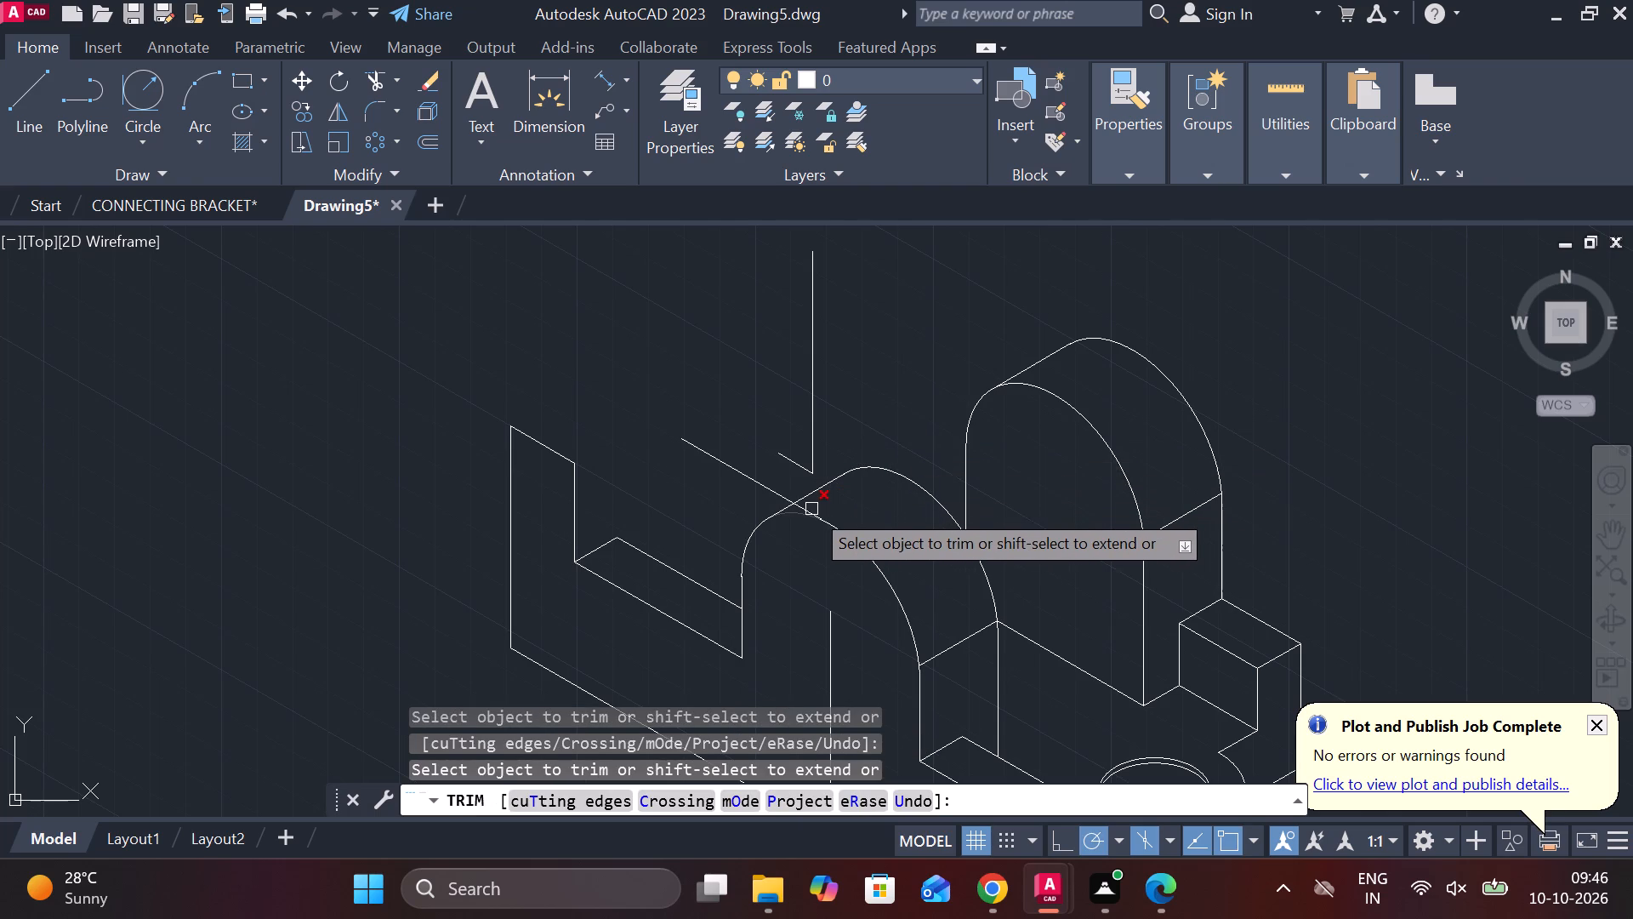
scroll(816, 502, "up", 2)
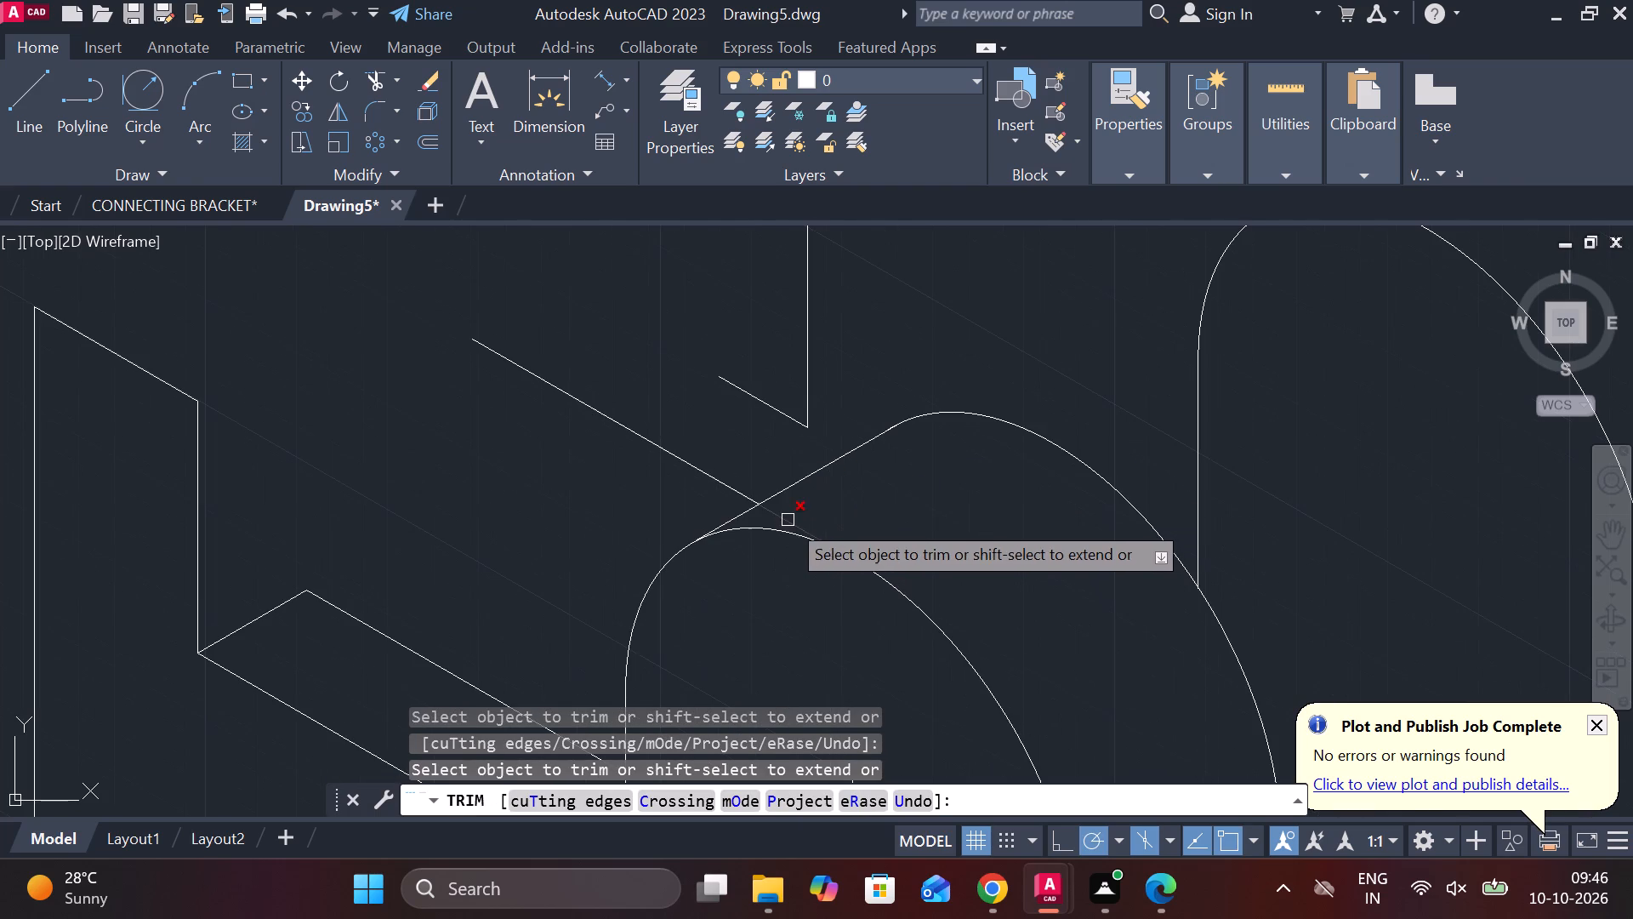
left_click(788, 520)
left_click(715, 477)
scroll(807, 380, "down", 2)
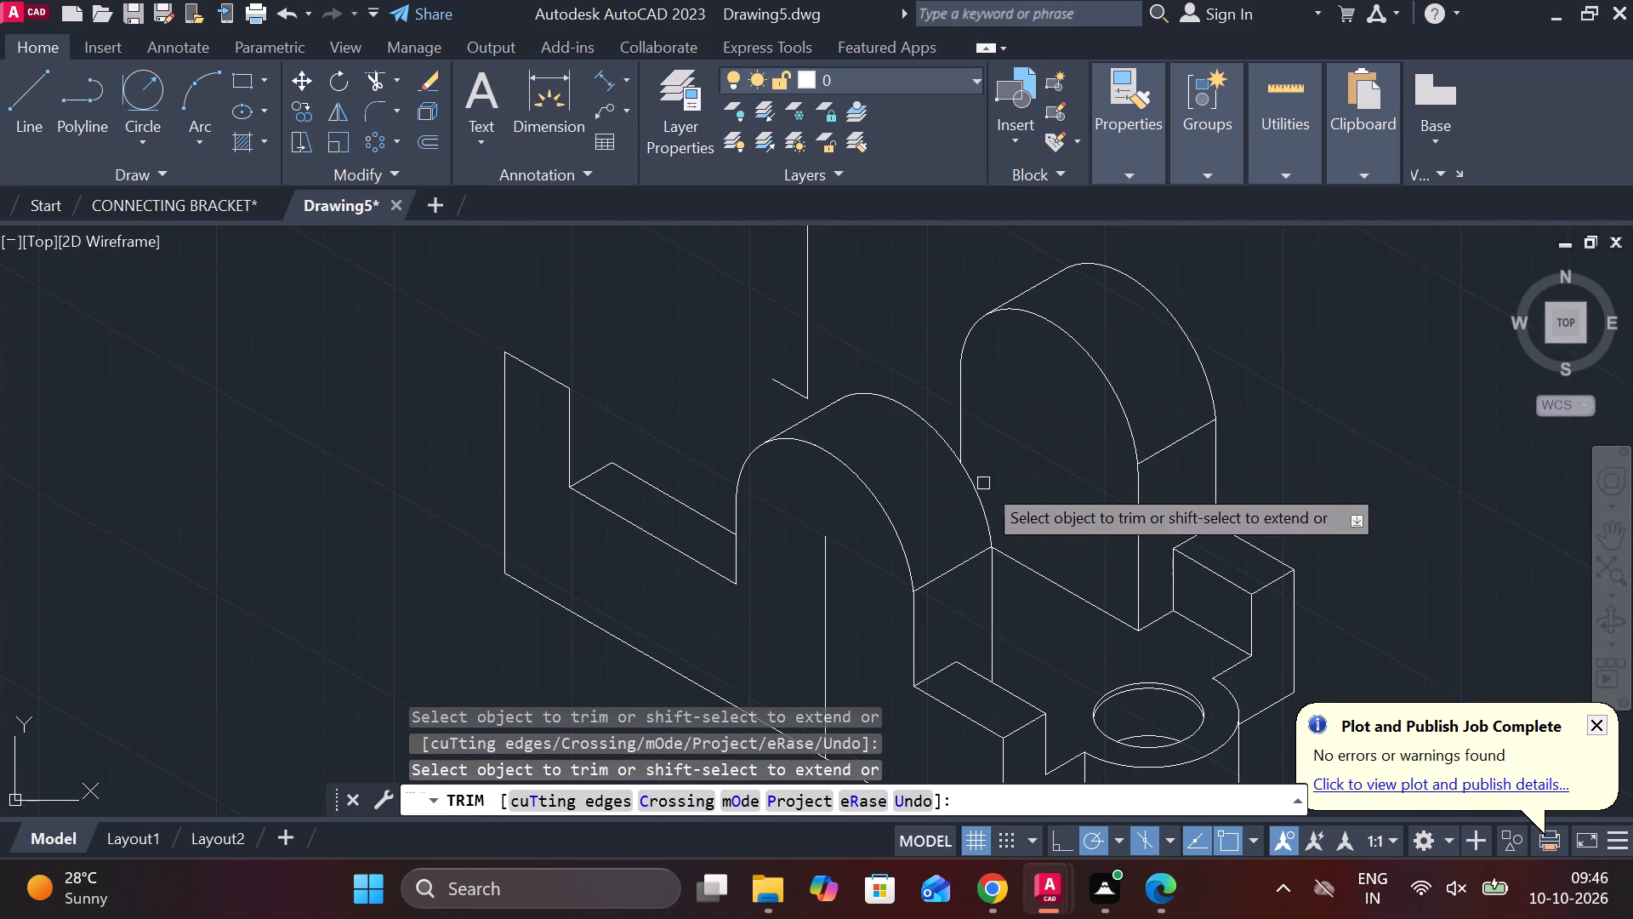
scroll(1083, 494, "down", 3)
scroll(1129, 470, "up", 2)
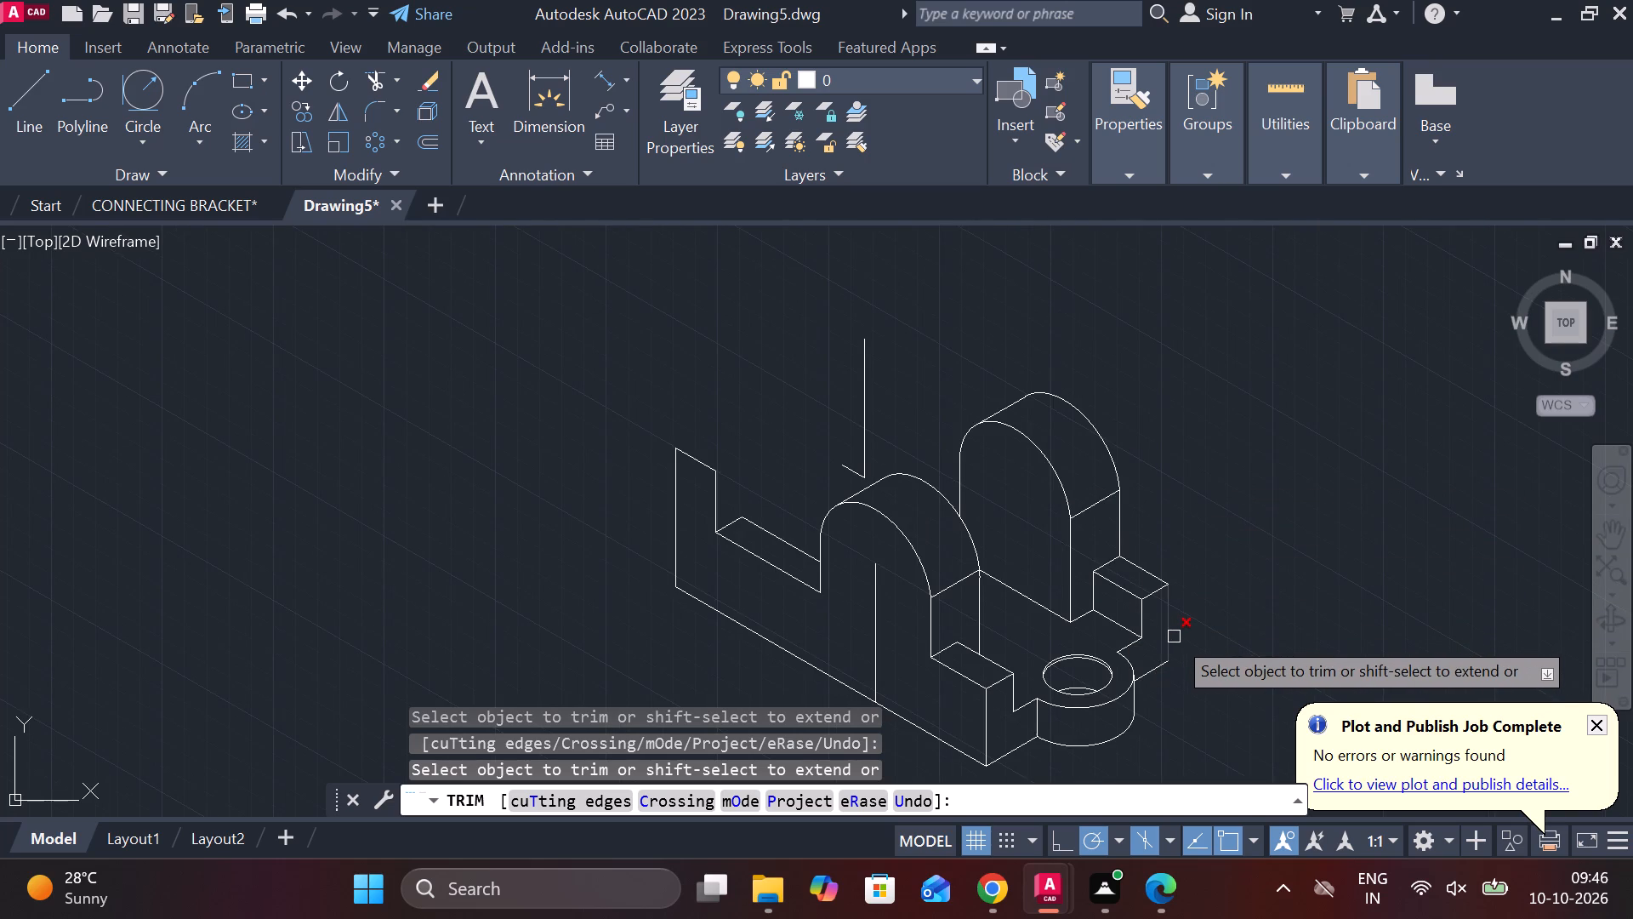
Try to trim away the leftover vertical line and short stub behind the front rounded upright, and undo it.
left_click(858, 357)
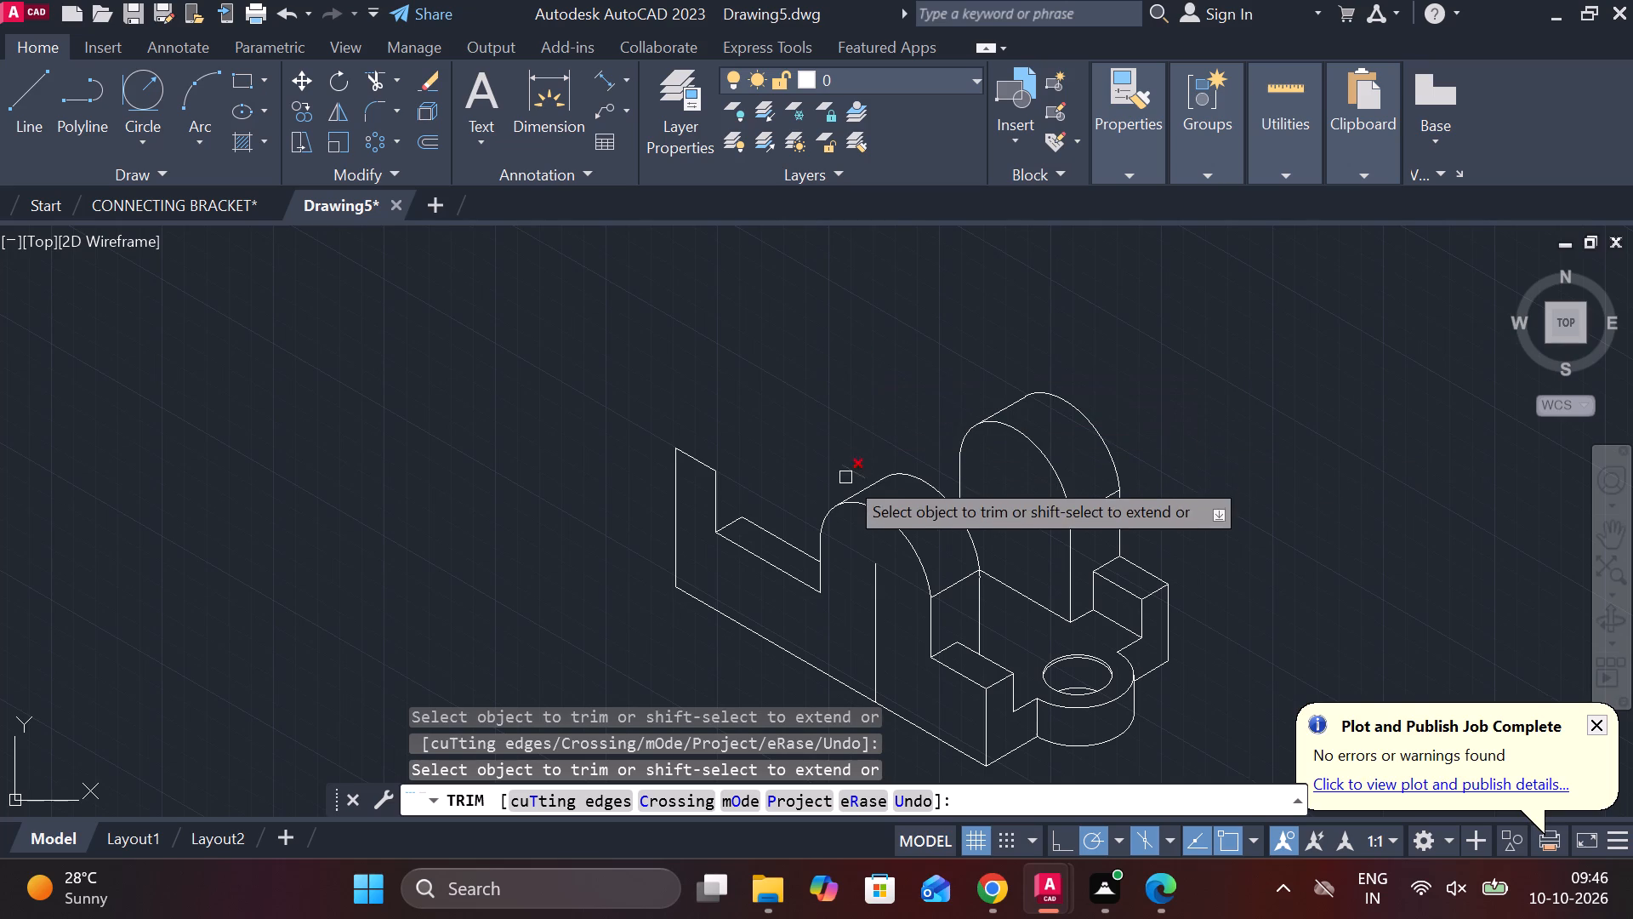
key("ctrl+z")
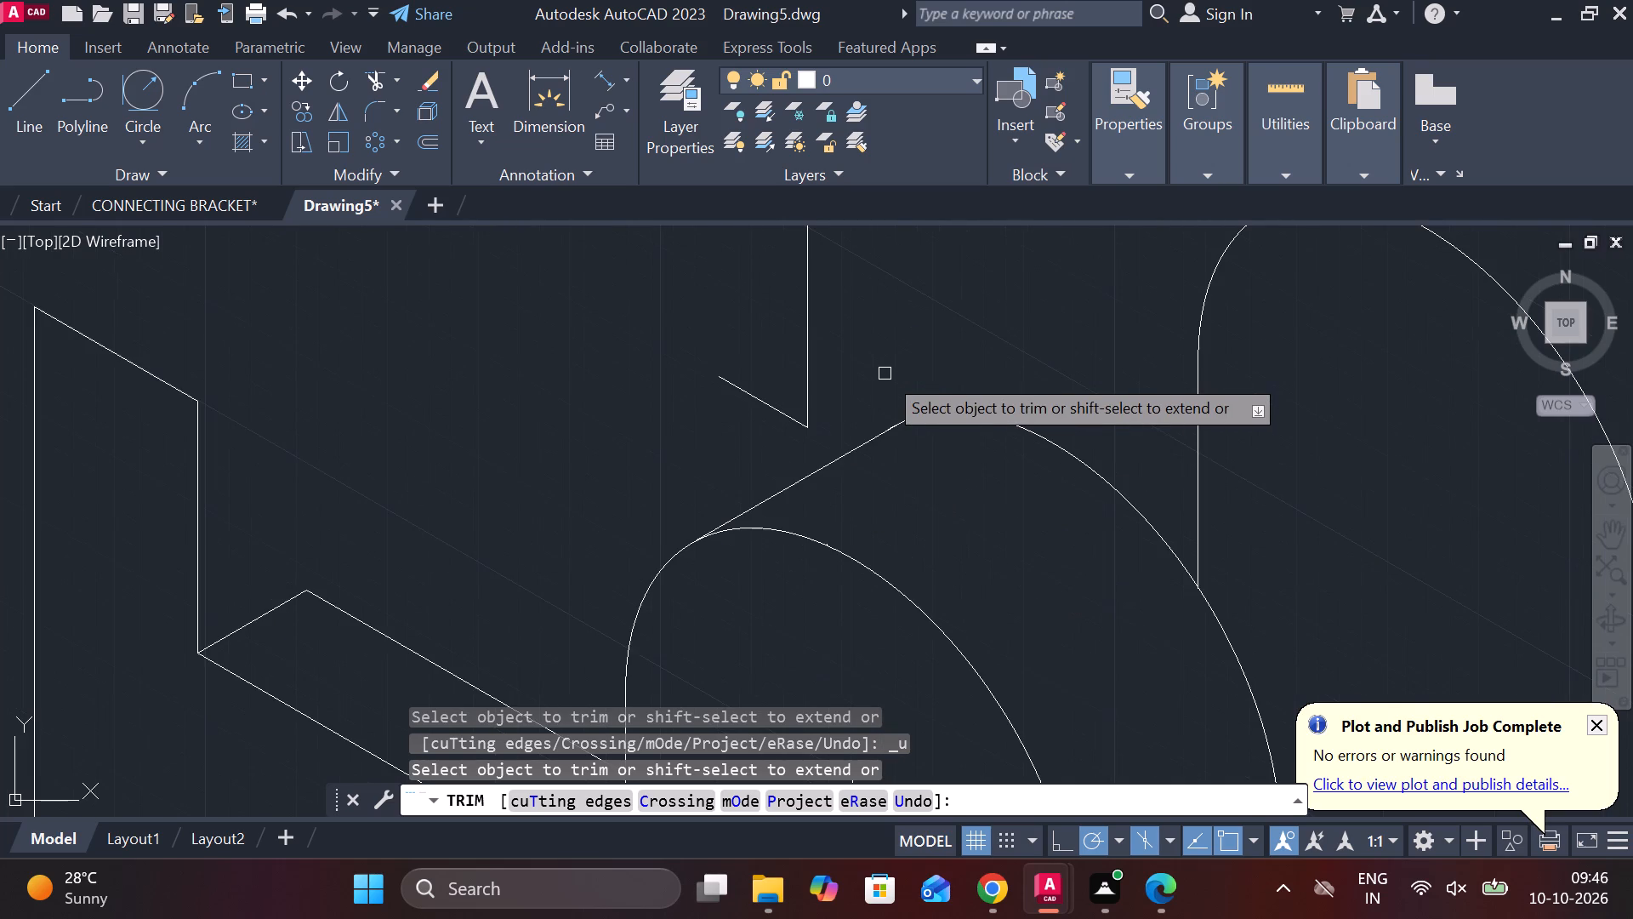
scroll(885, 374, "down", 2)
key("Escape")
Draw an isometric line from the outer top corner of the tall end upright to the upper end of the rear vertical line.
scroll(1126, 409, "down", 2)
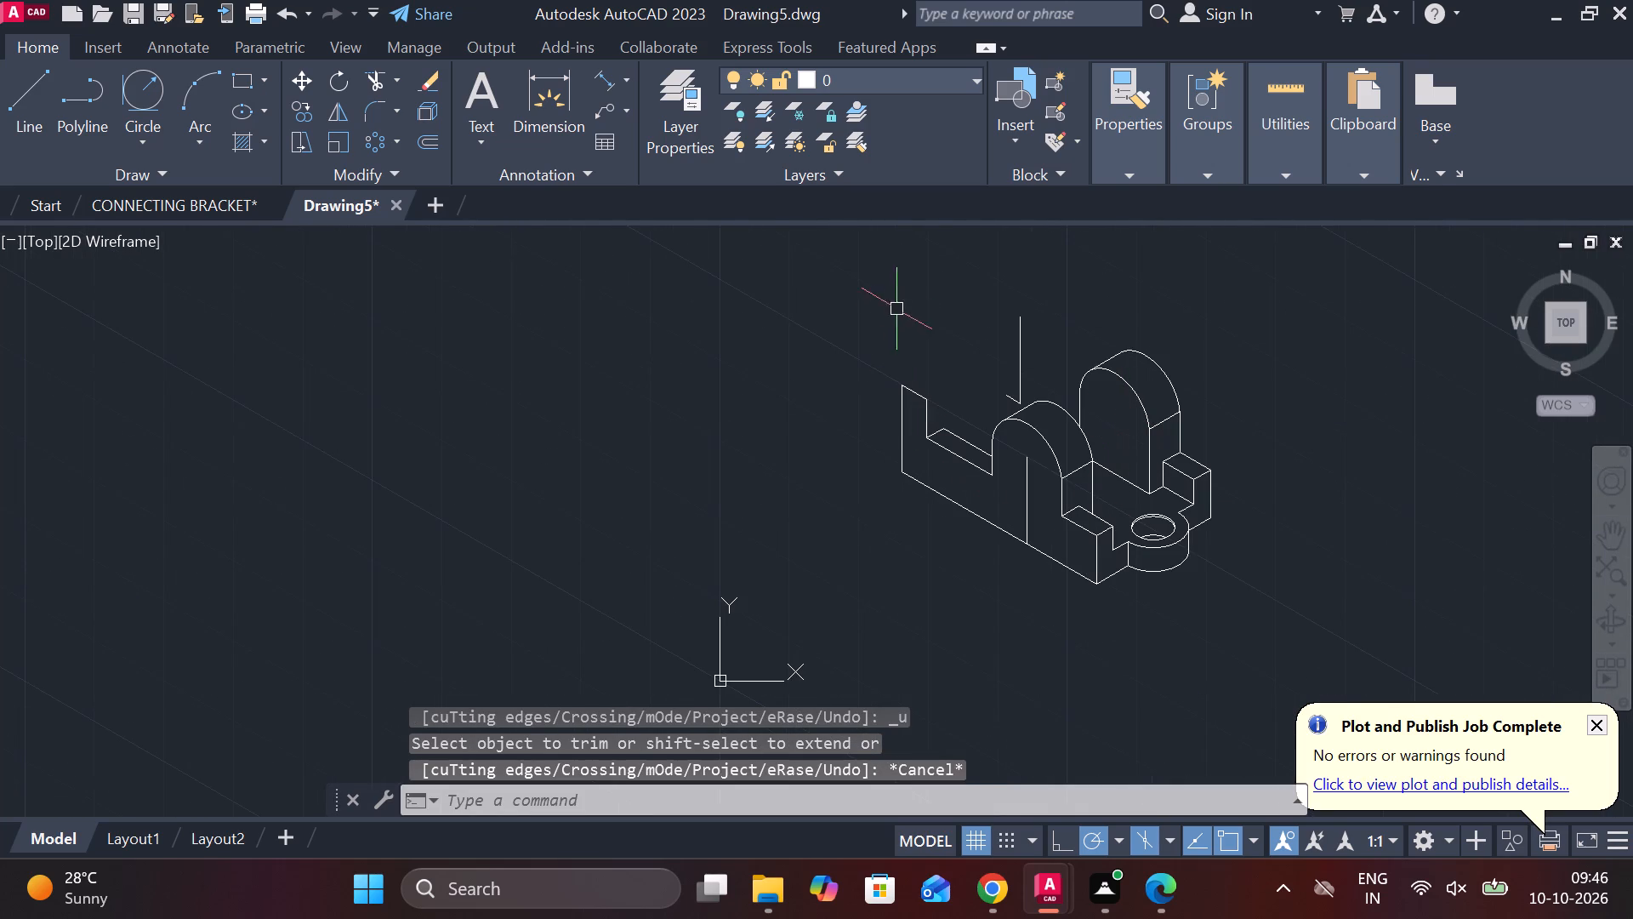
middle_click_drag(920, 346, 845, 477)
middle_click_drag(845, 477, 845, 464)
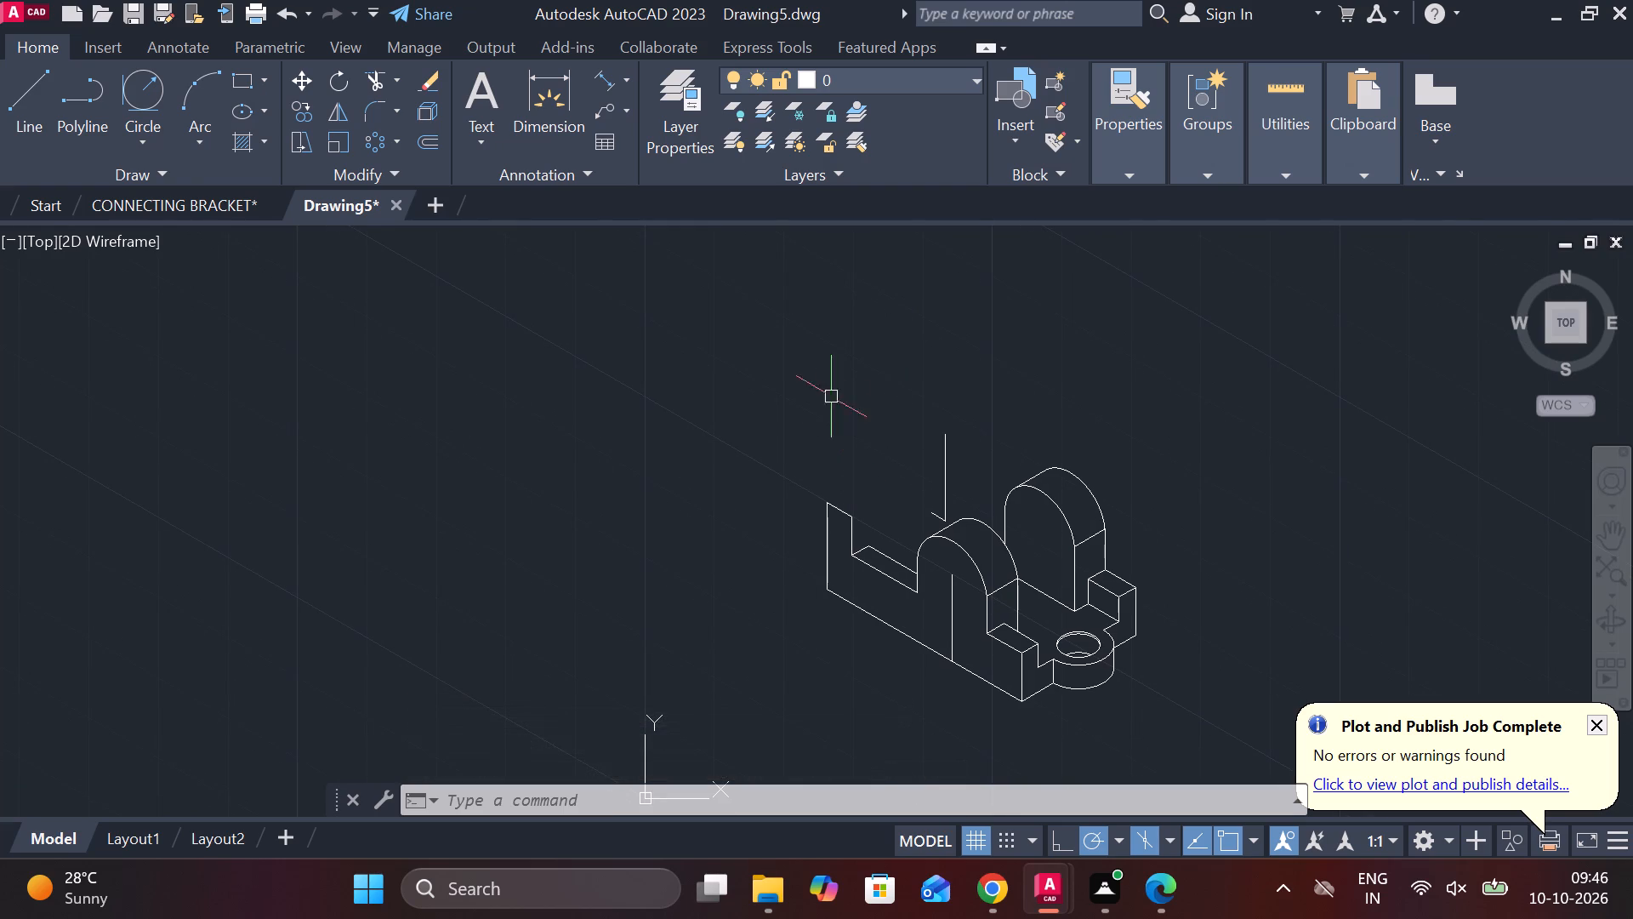
key("l")
key("Return")
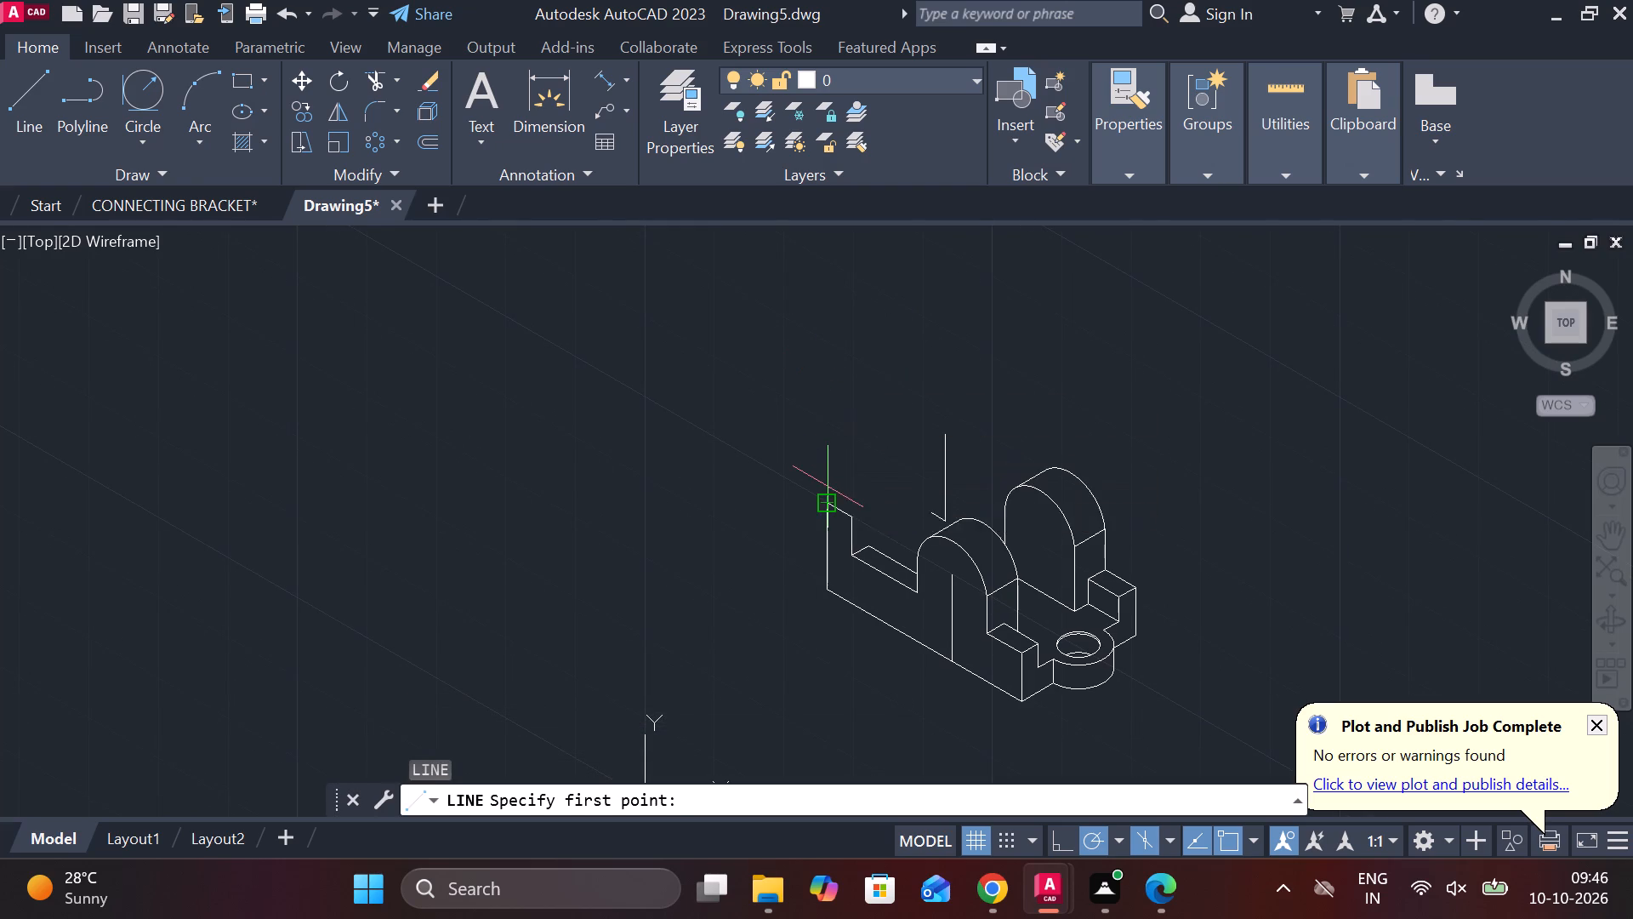
left_click(828, 487)
scroll(951, 414, "up", 2)
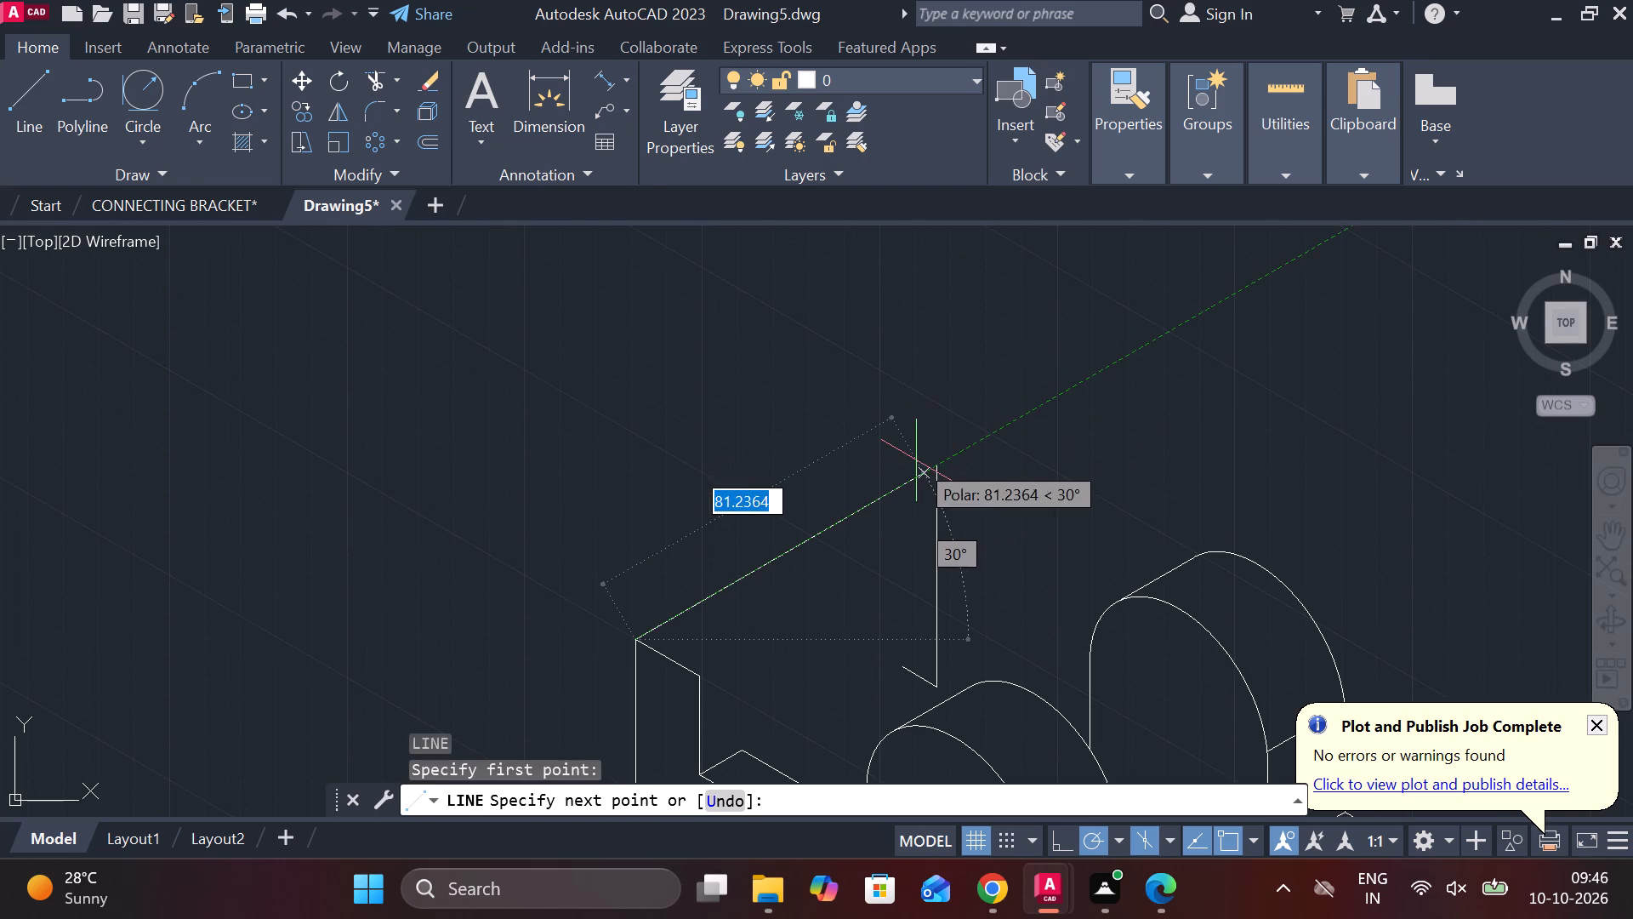
left_click(920, 453)
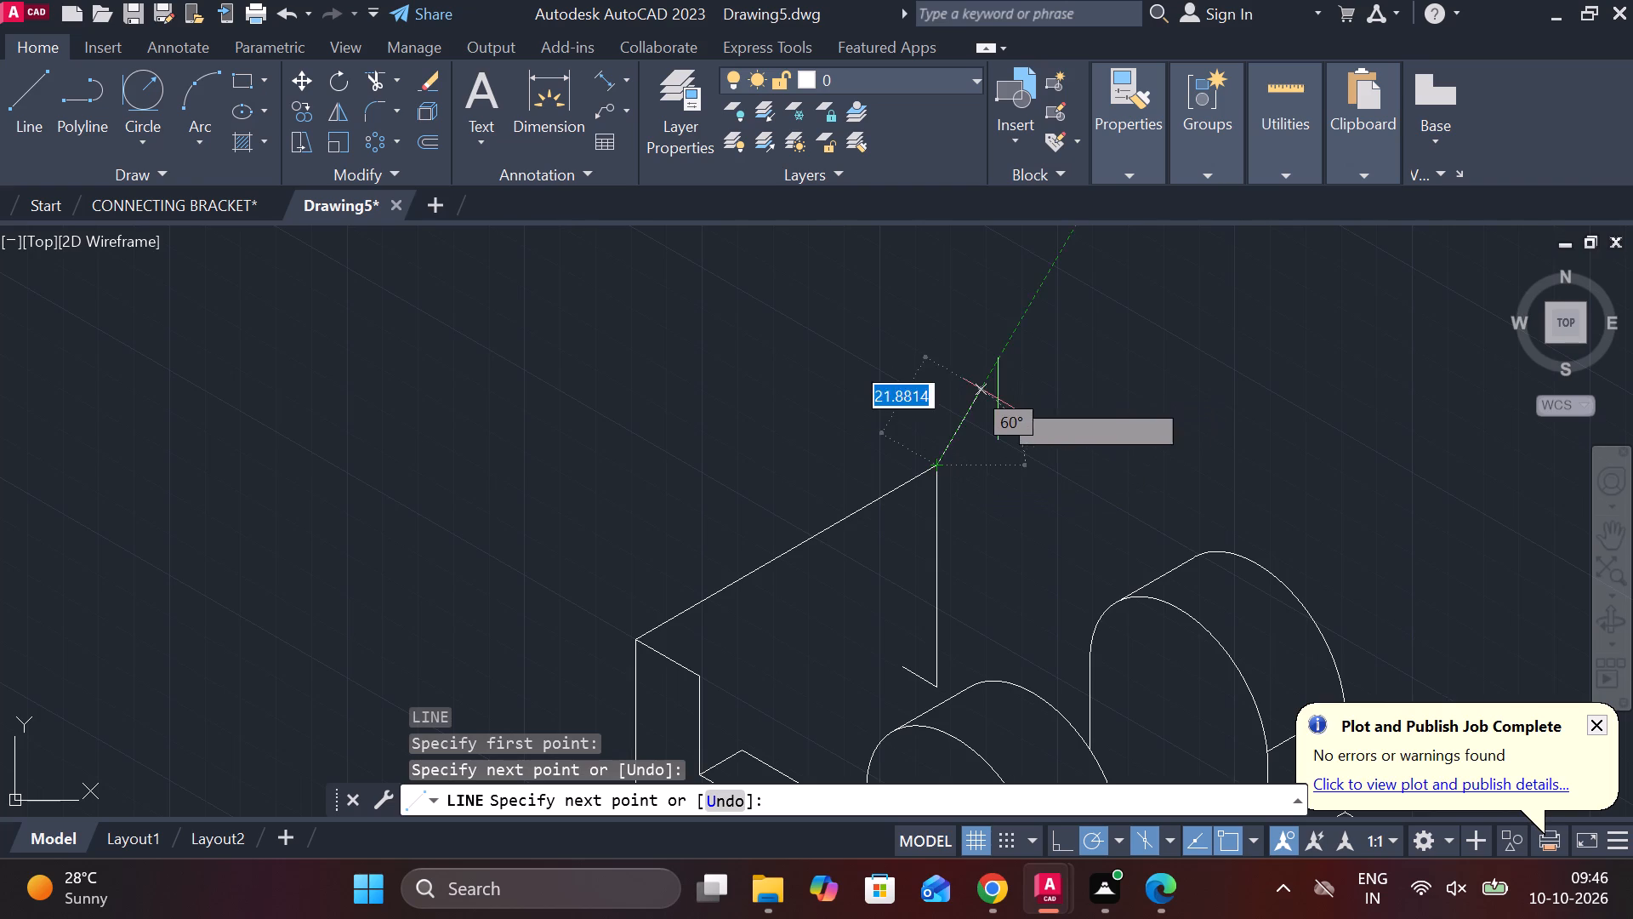
key("Escape")
Draw a parallel isometric line from the end upright's inner top corner to beyond its rear edge.
scroll(991, 422, "down", 1)
middle_click_drag(991, 422, 937, 334)
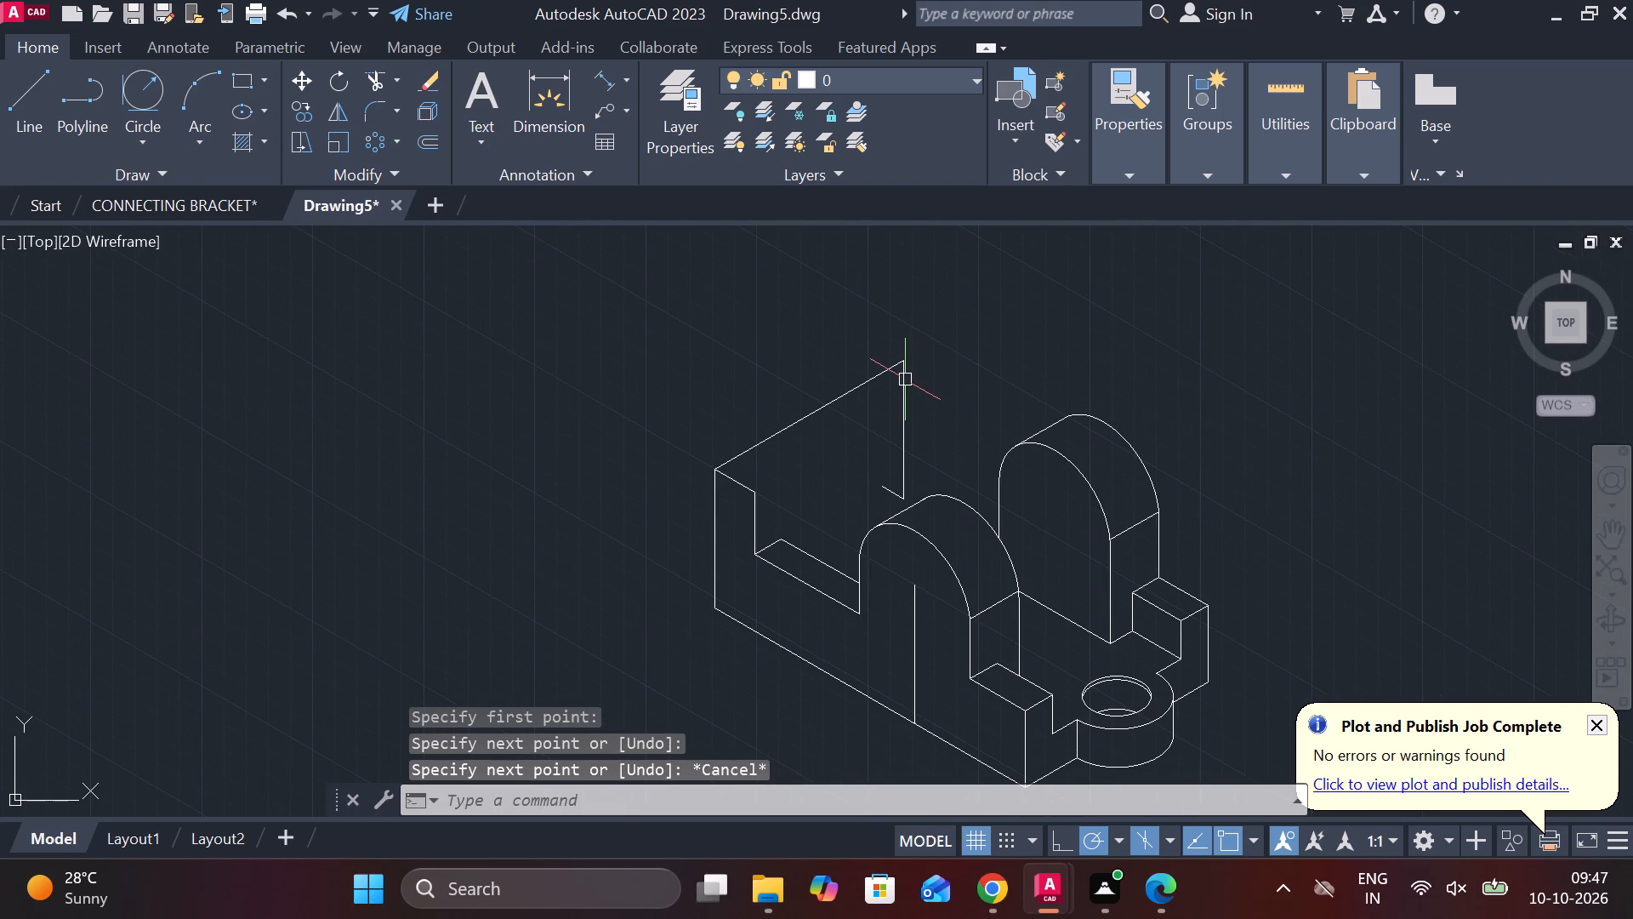
key("l")
key("Return")
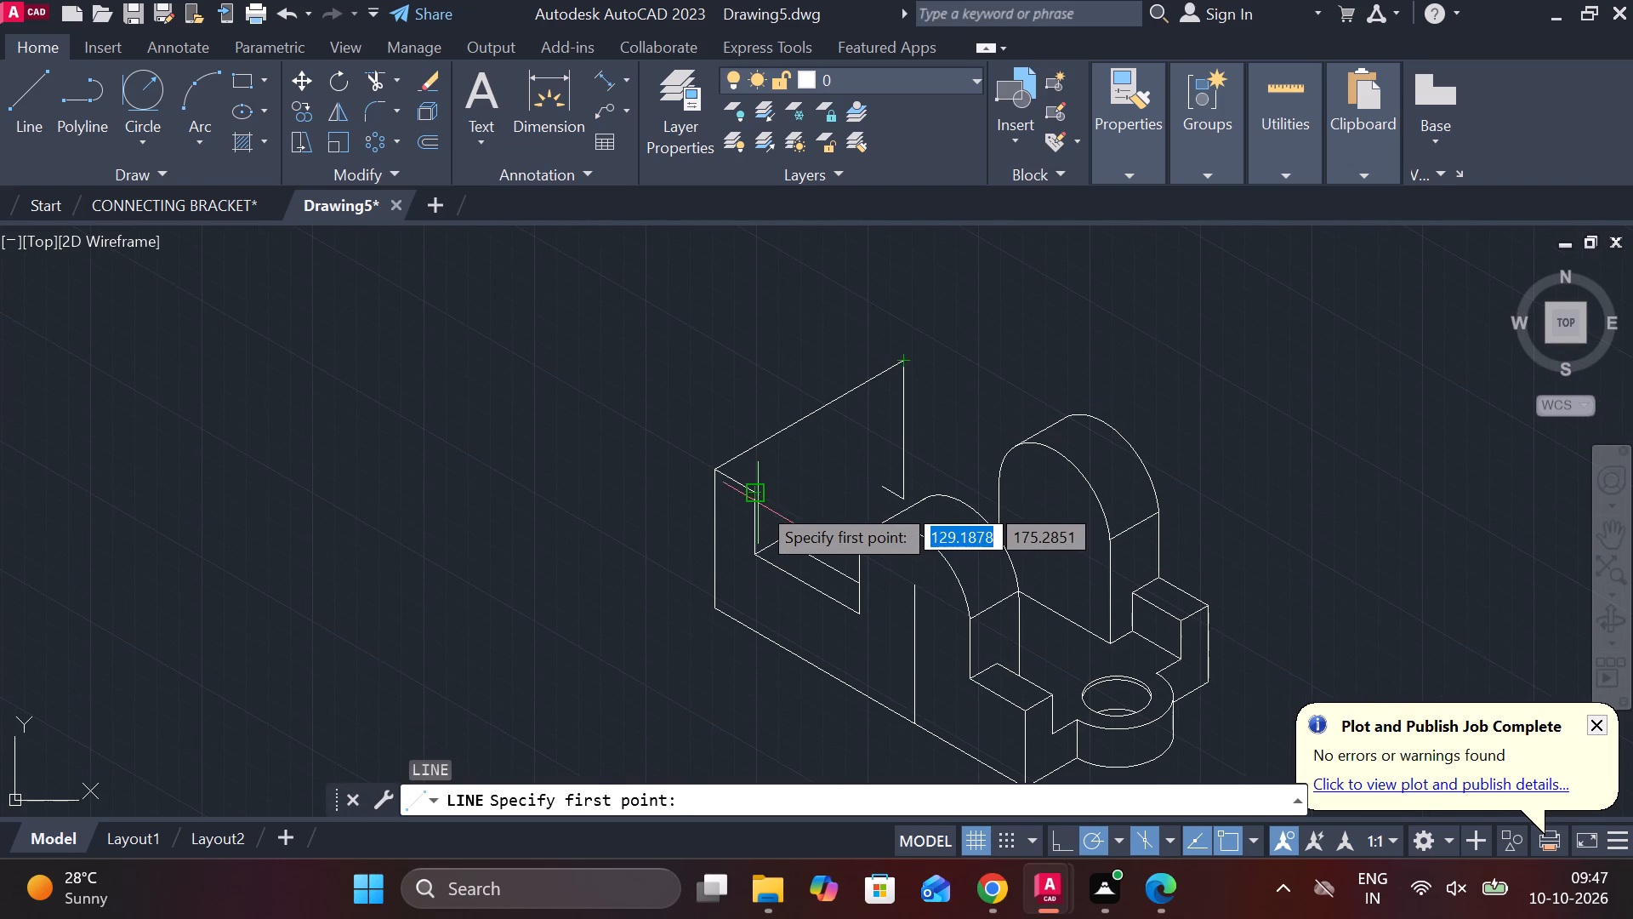
left_click(758, 503)
left_click(1036, 323)
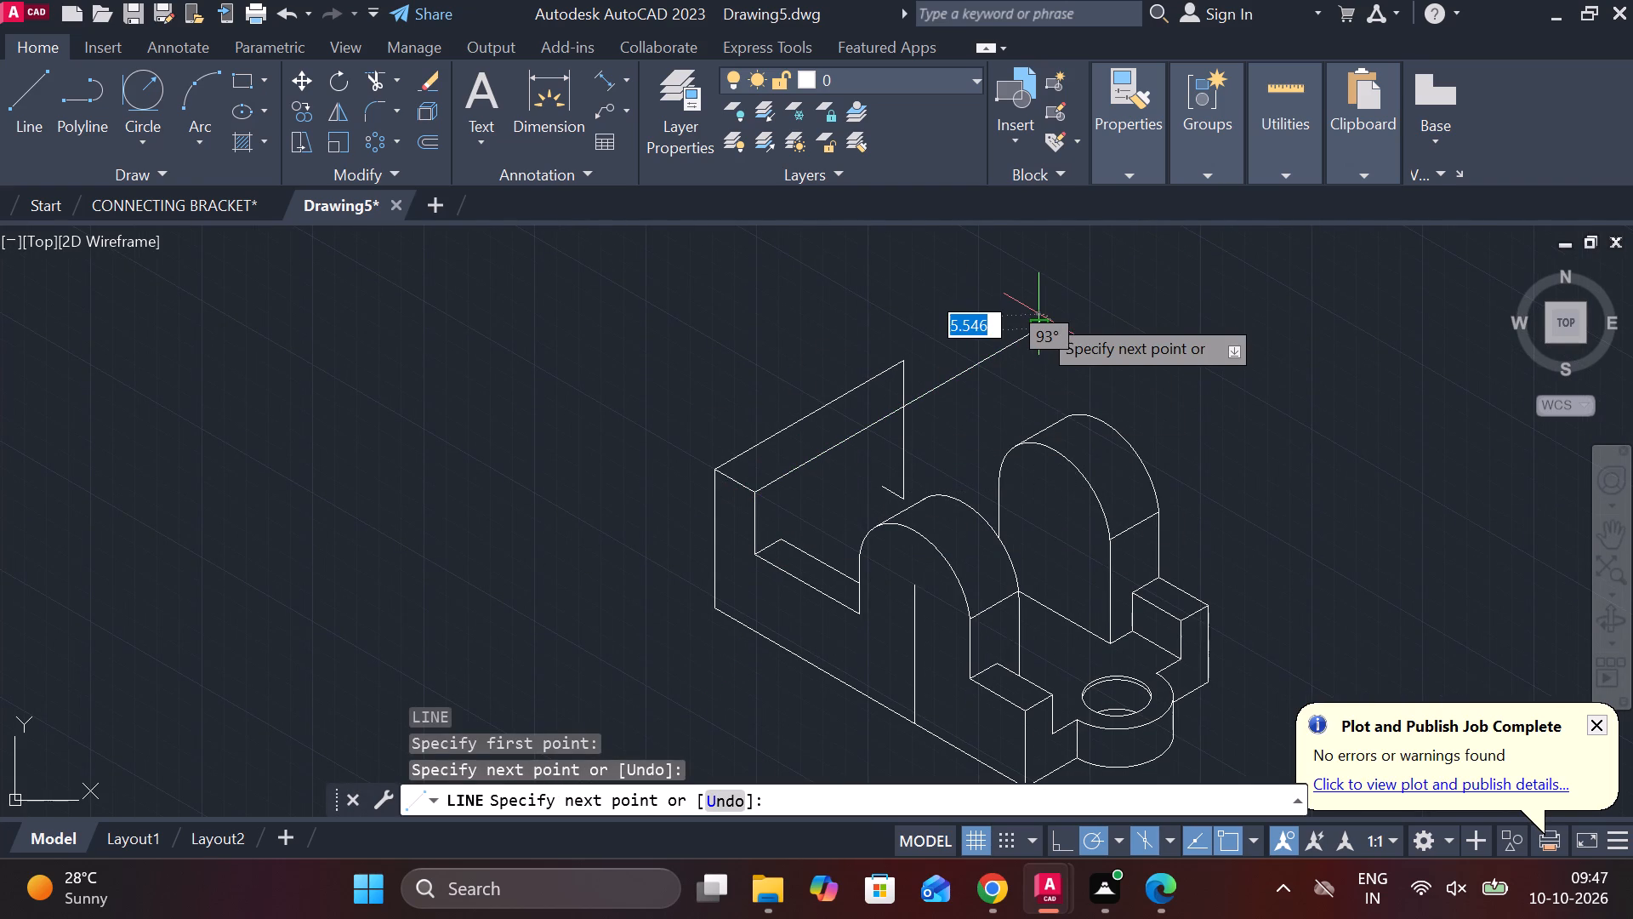
key("Escape")
Draw an isometric line from the end upright's rear outer top corner across its thickness to beyond the inner top edge.
key("l")
key("Return")
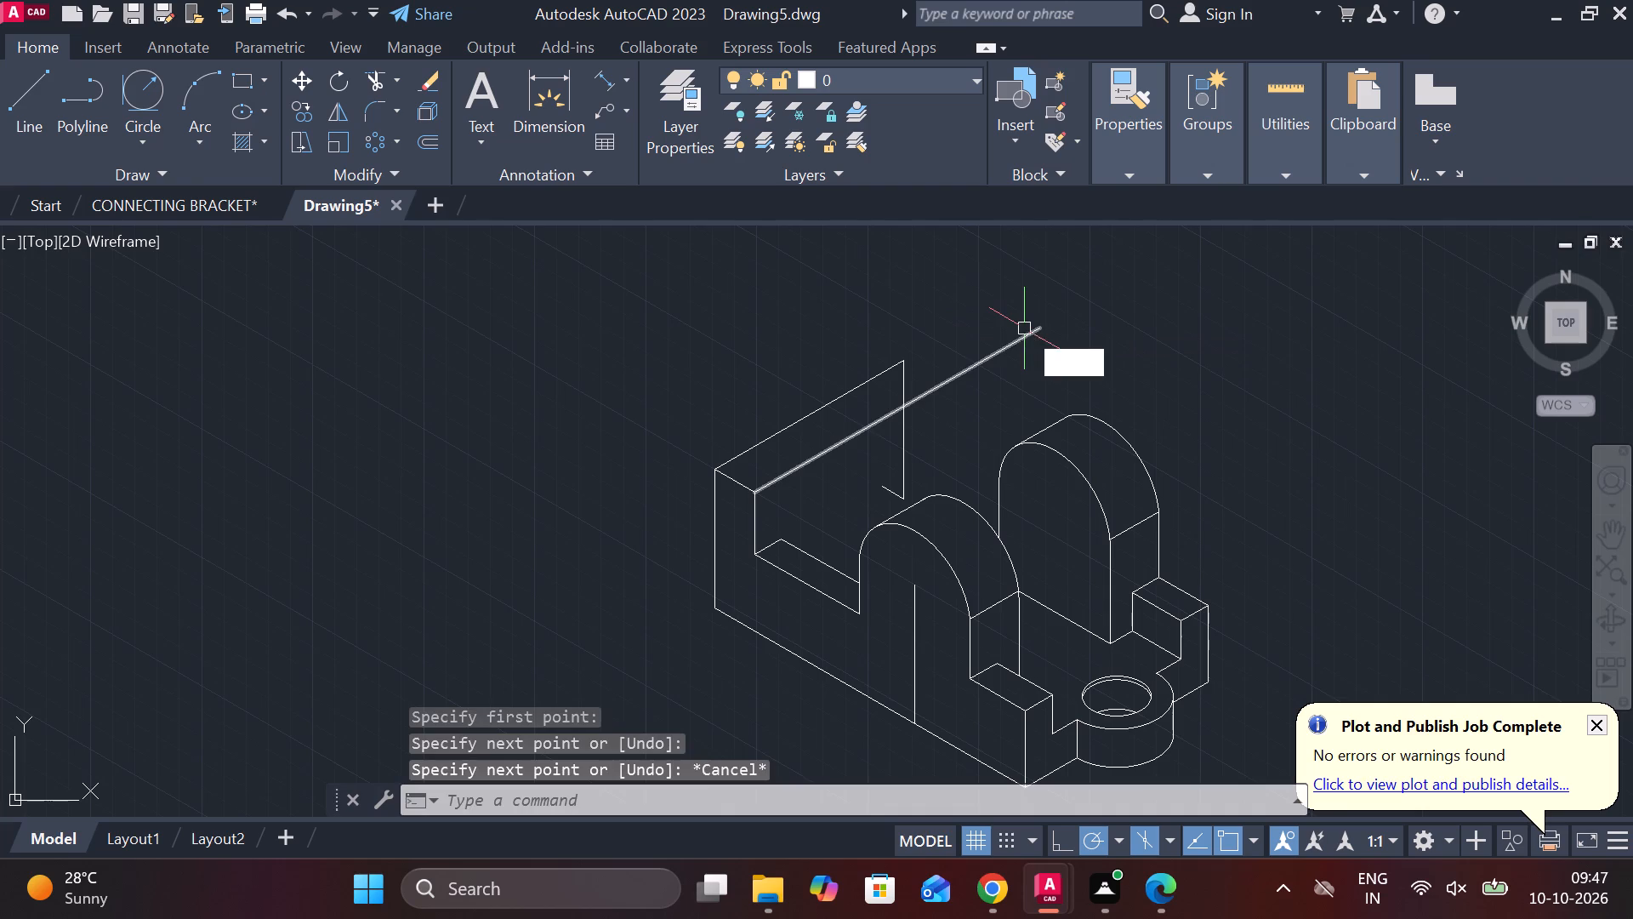
left_click(902, 344)
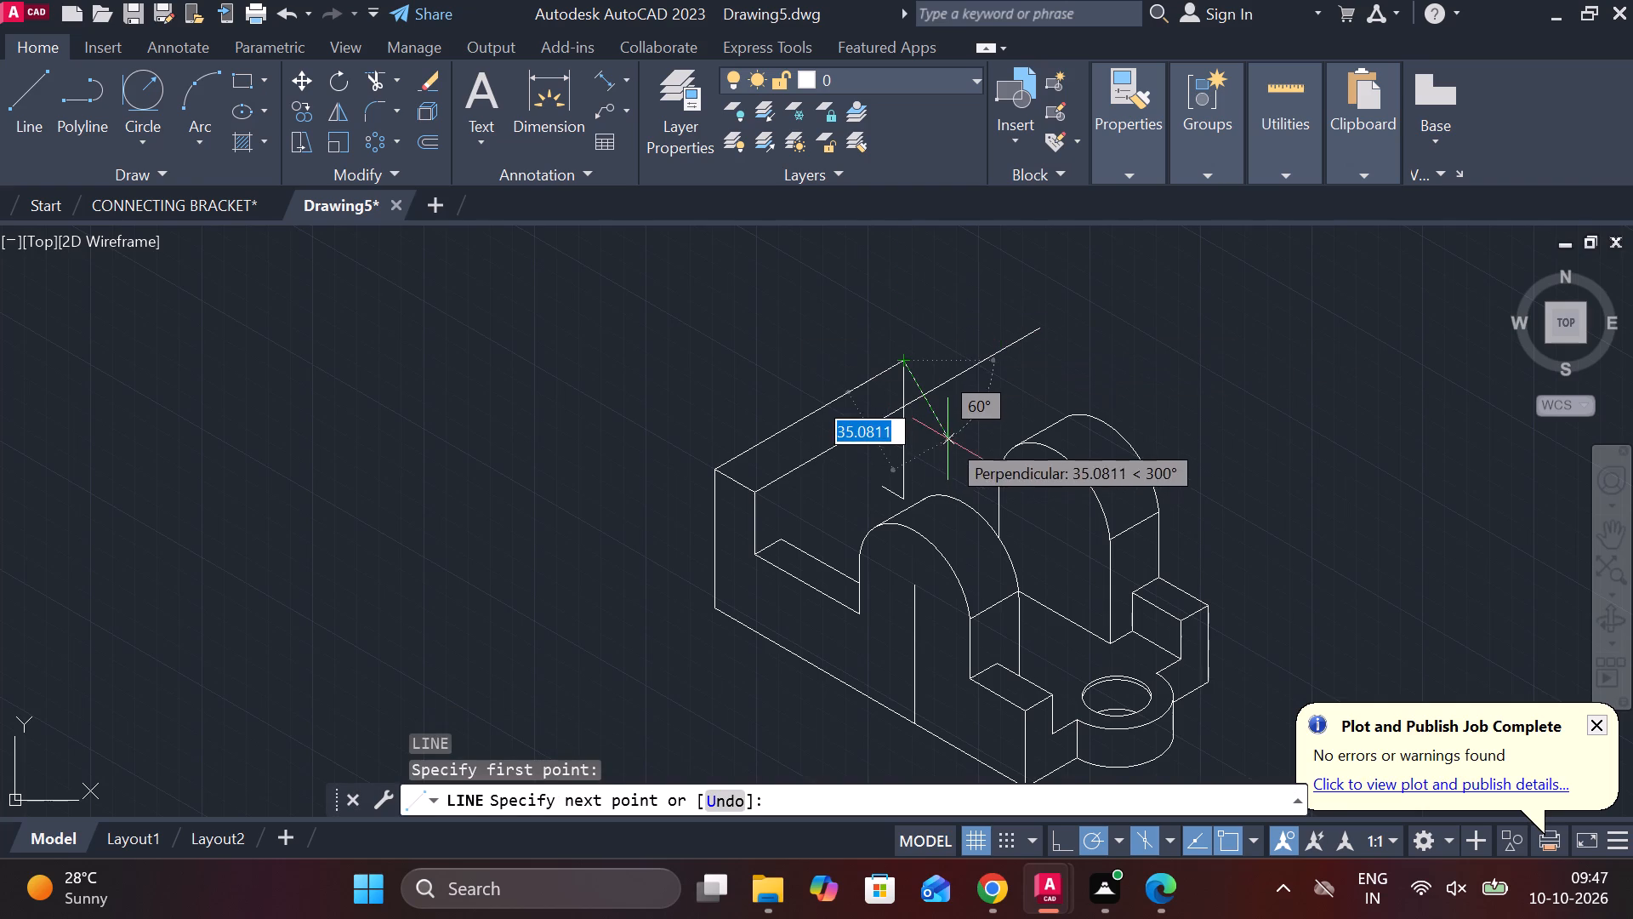
left_click(953, 425)
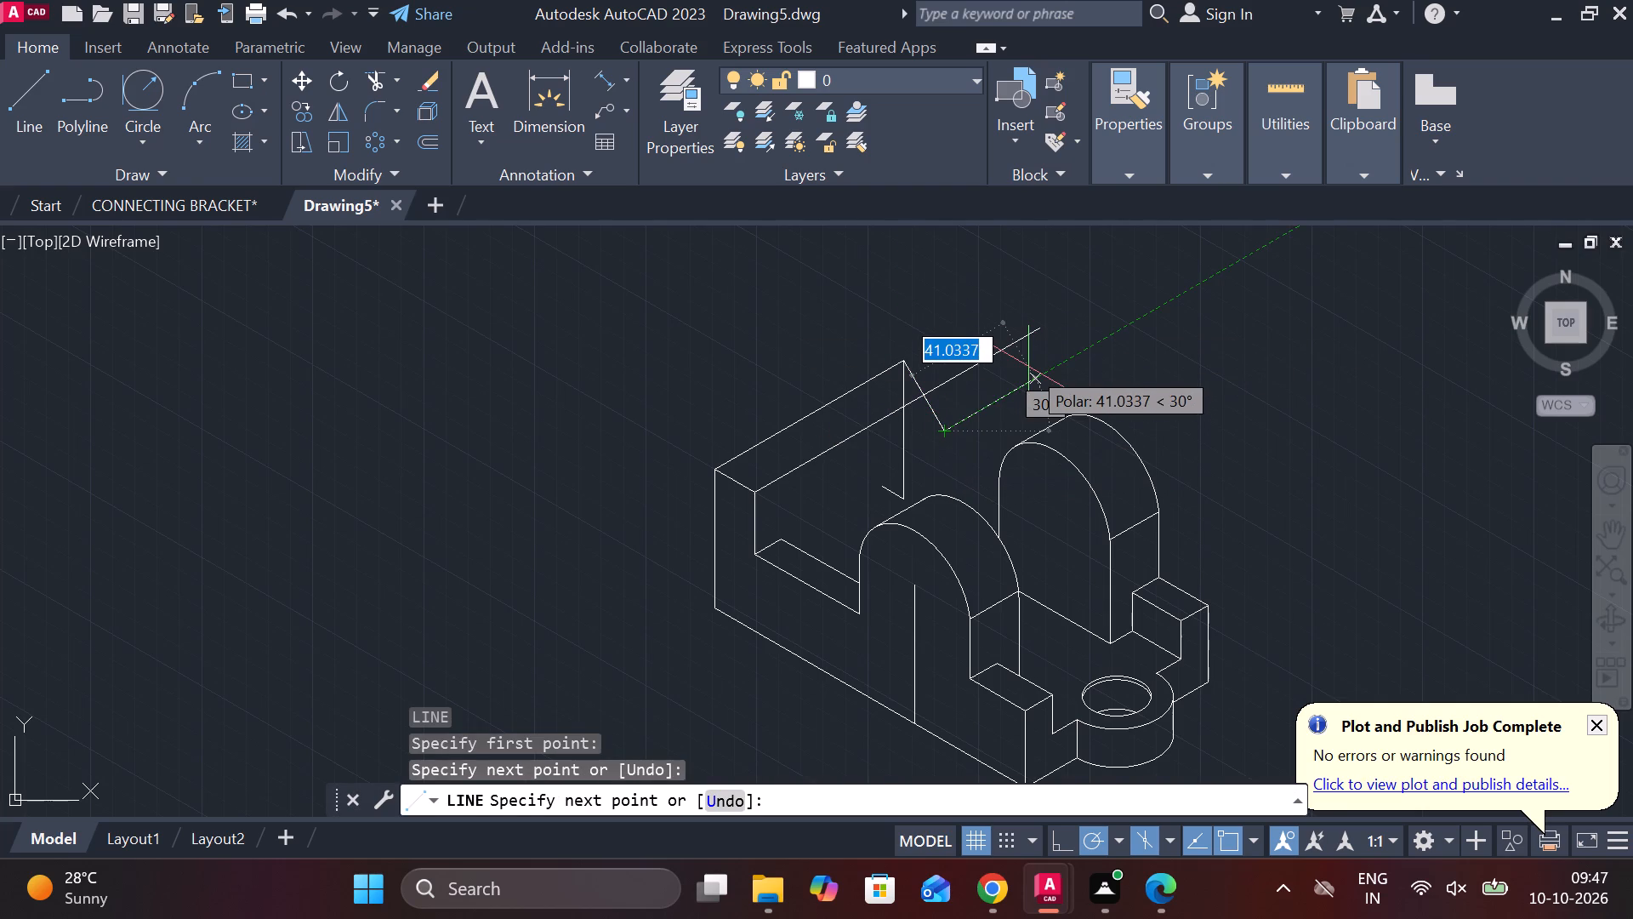
key("ctrl+z")
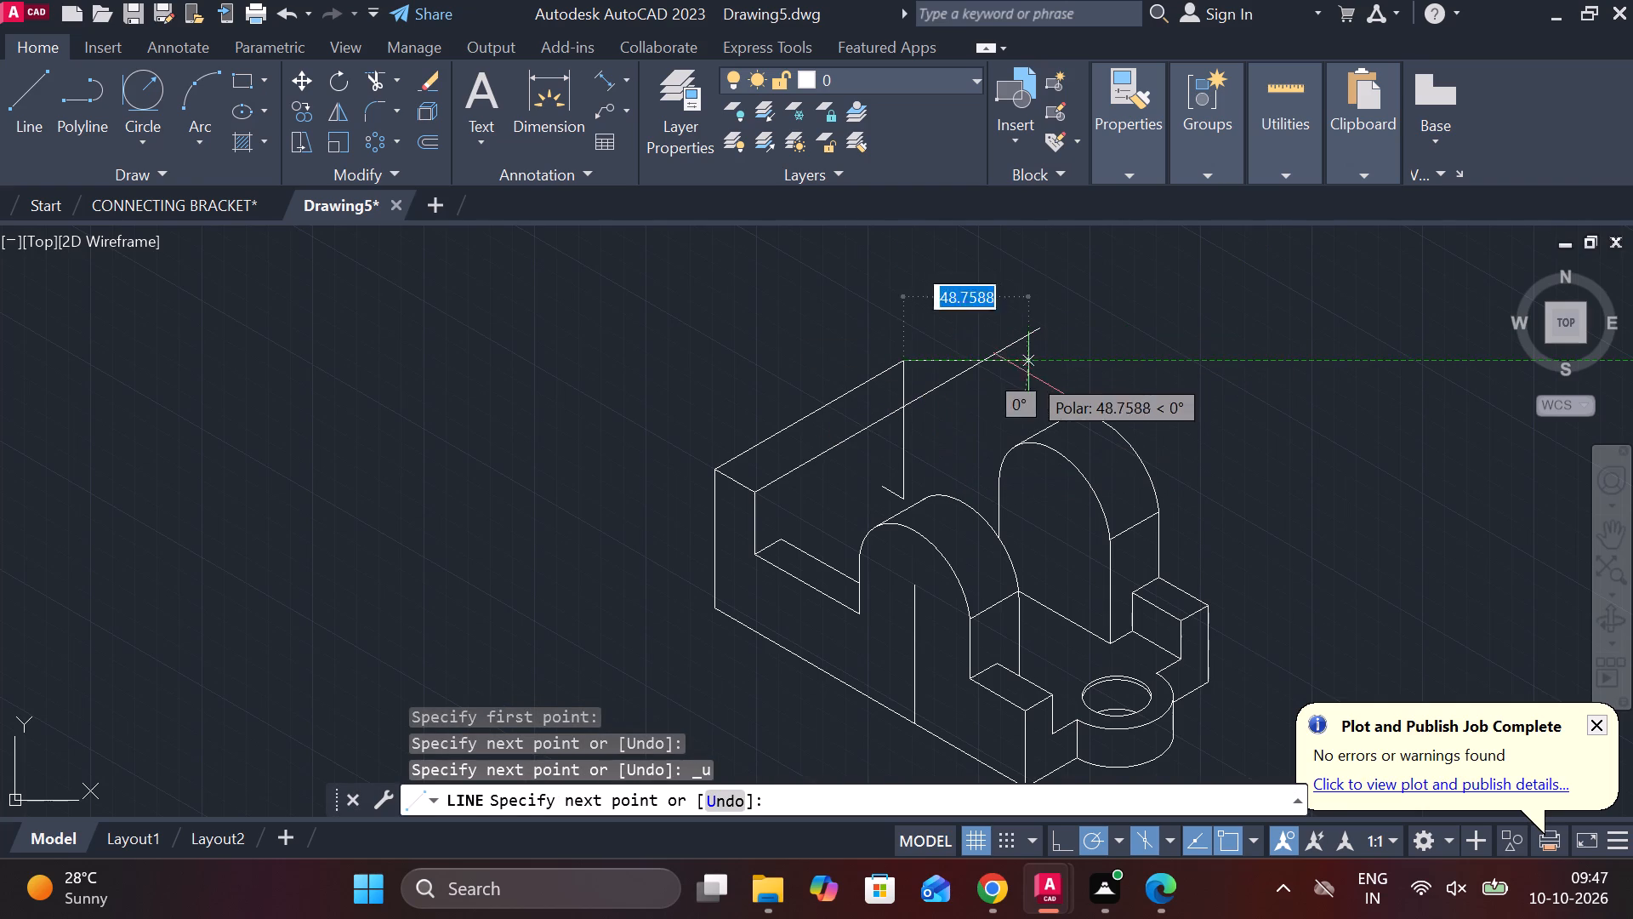
left_click(1010, 416)
key("Escape")
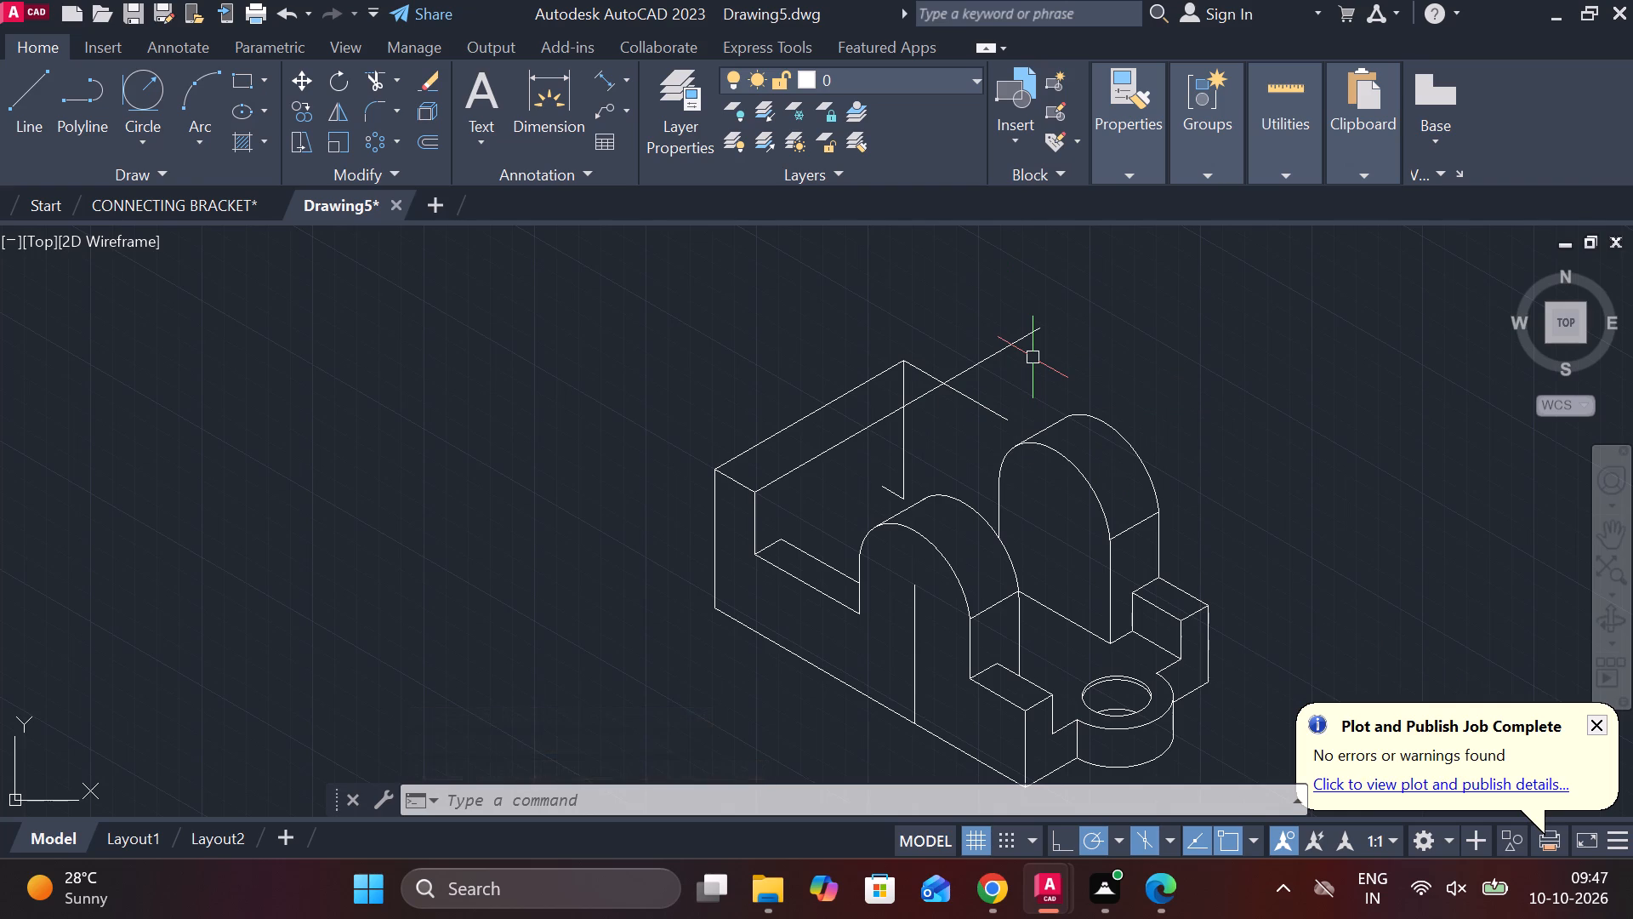
Trim both overshoots at the end upright's rear top corner and remove the hidden rear vertical line and its stub.
type("TR")
key("space")
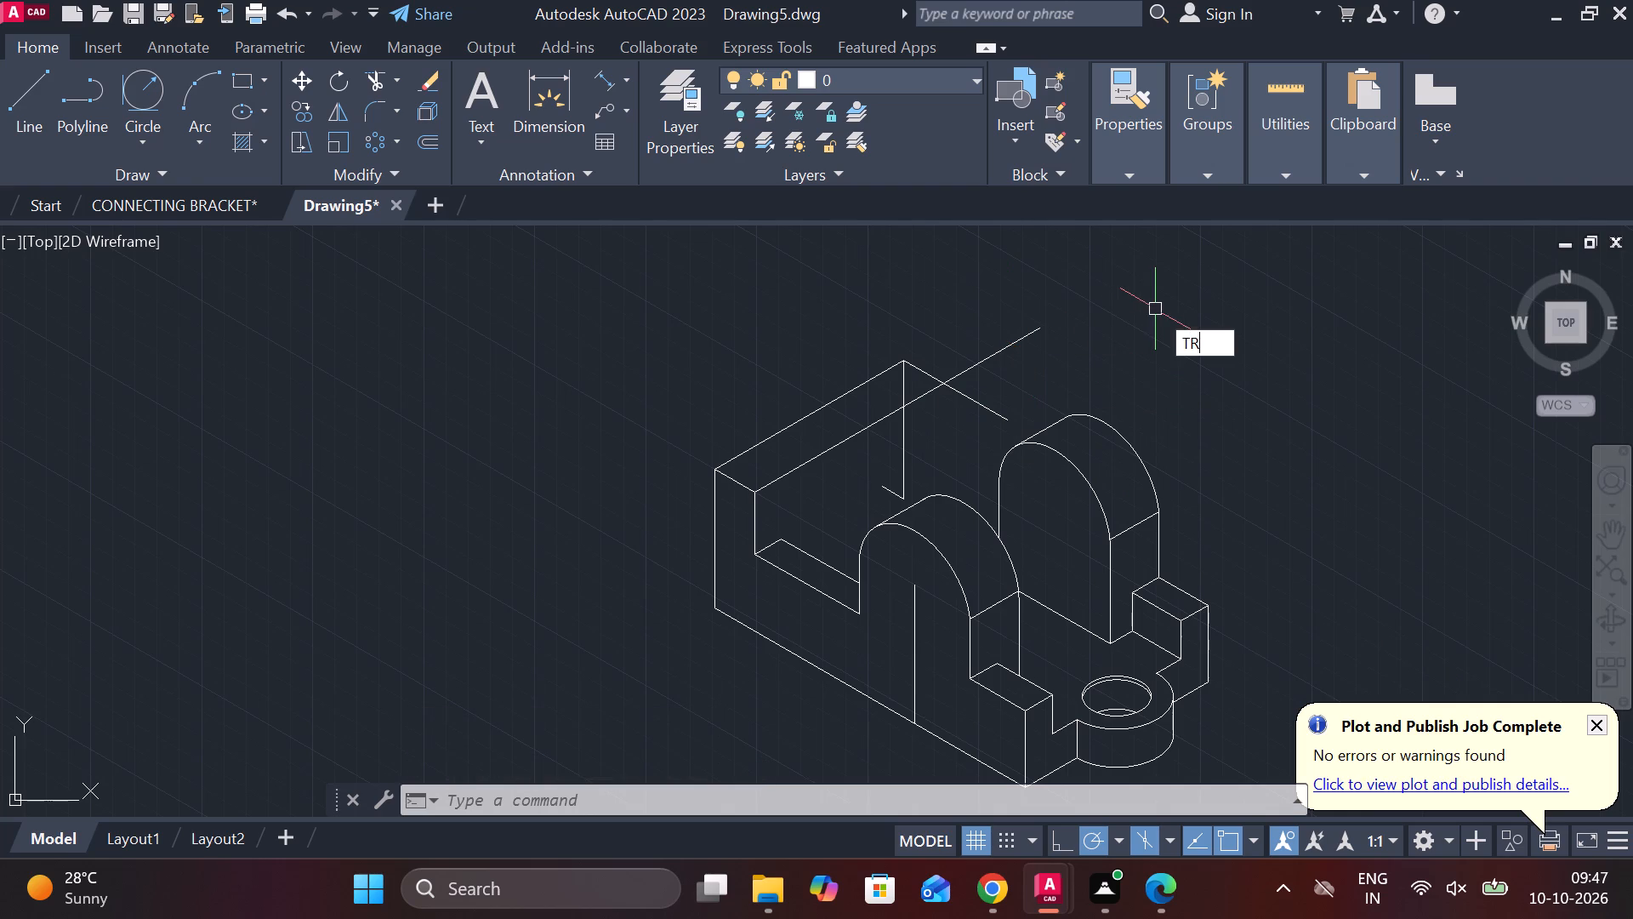
left_click(966, 398)
left_click(971, 362)
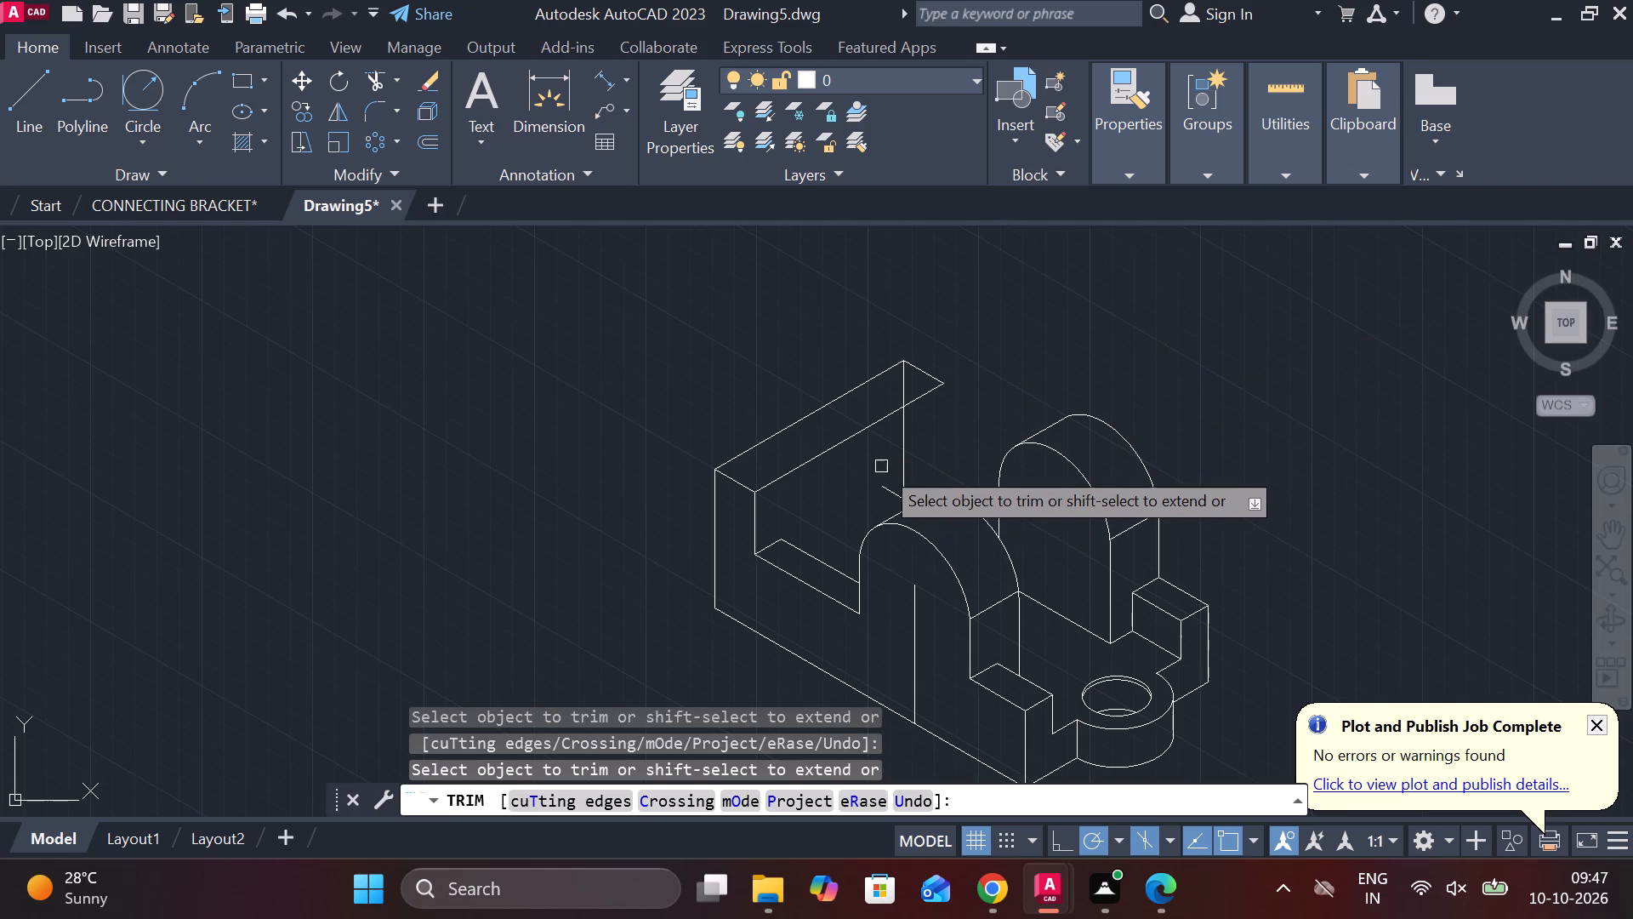
left_click(902, 376)
left_click(910, 434)
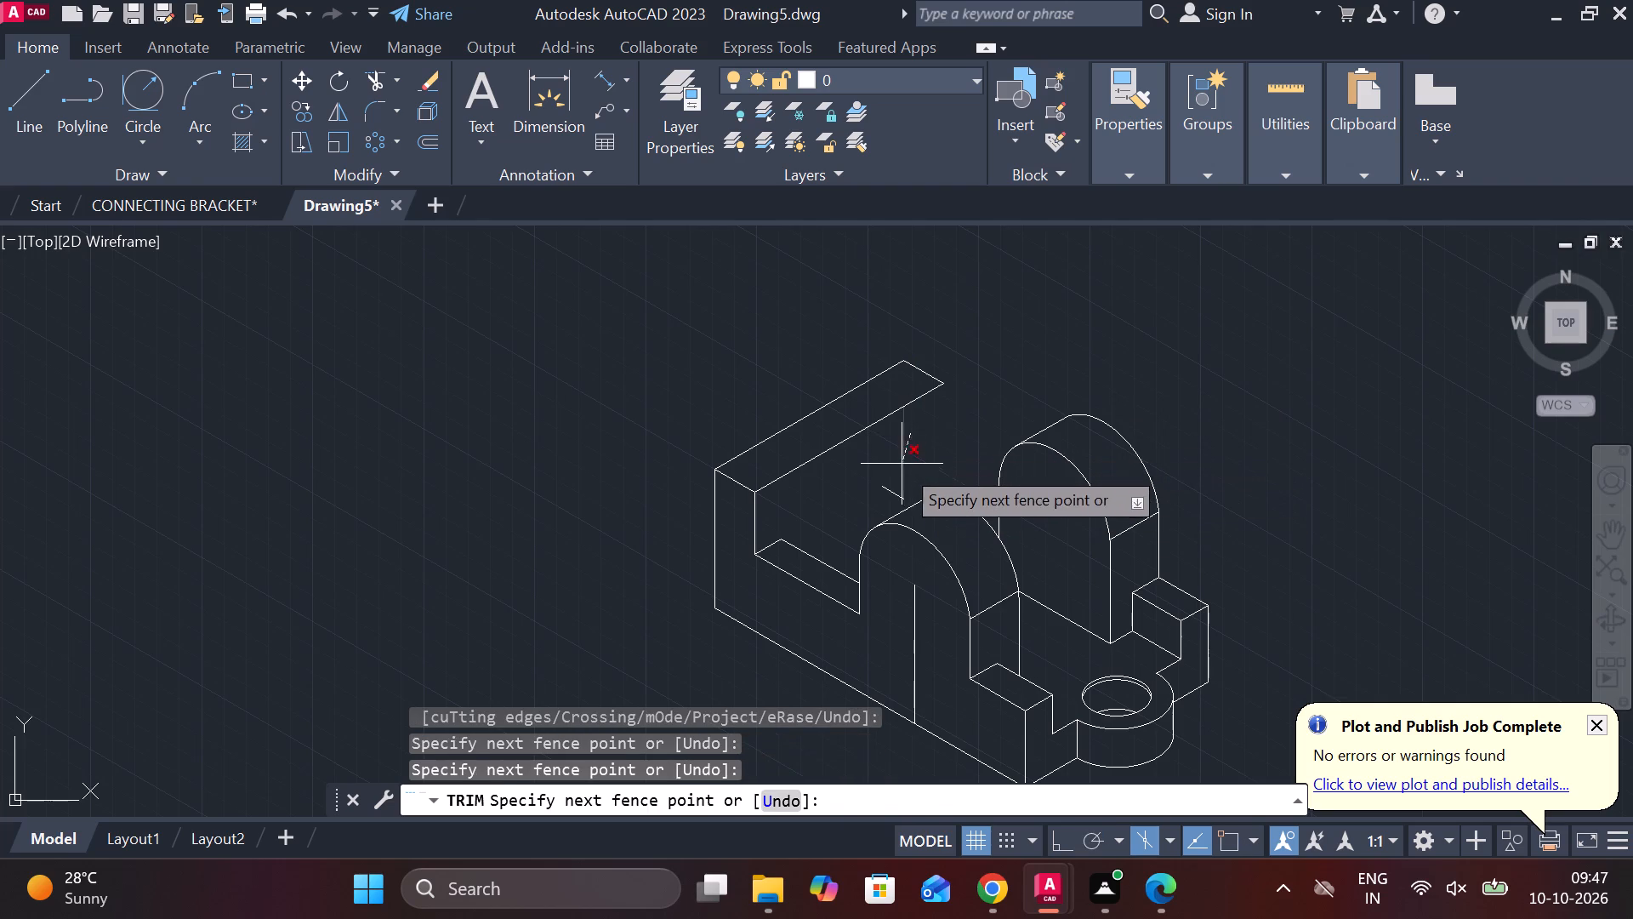
left_click(902, 466)
left_click(885, 491)
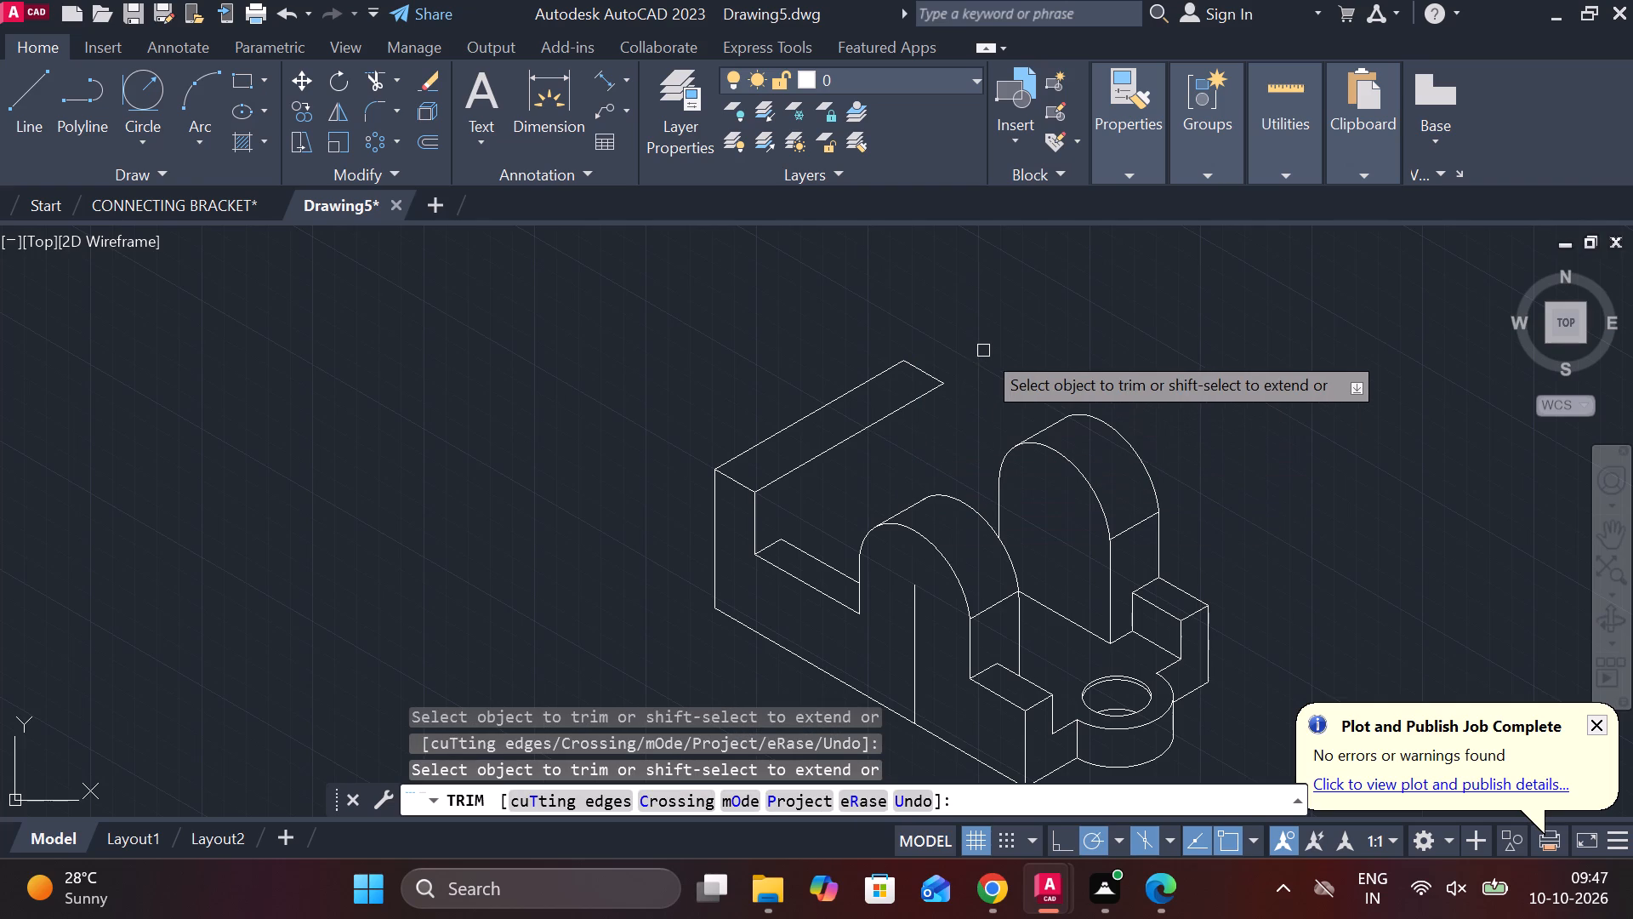
key("Escape")
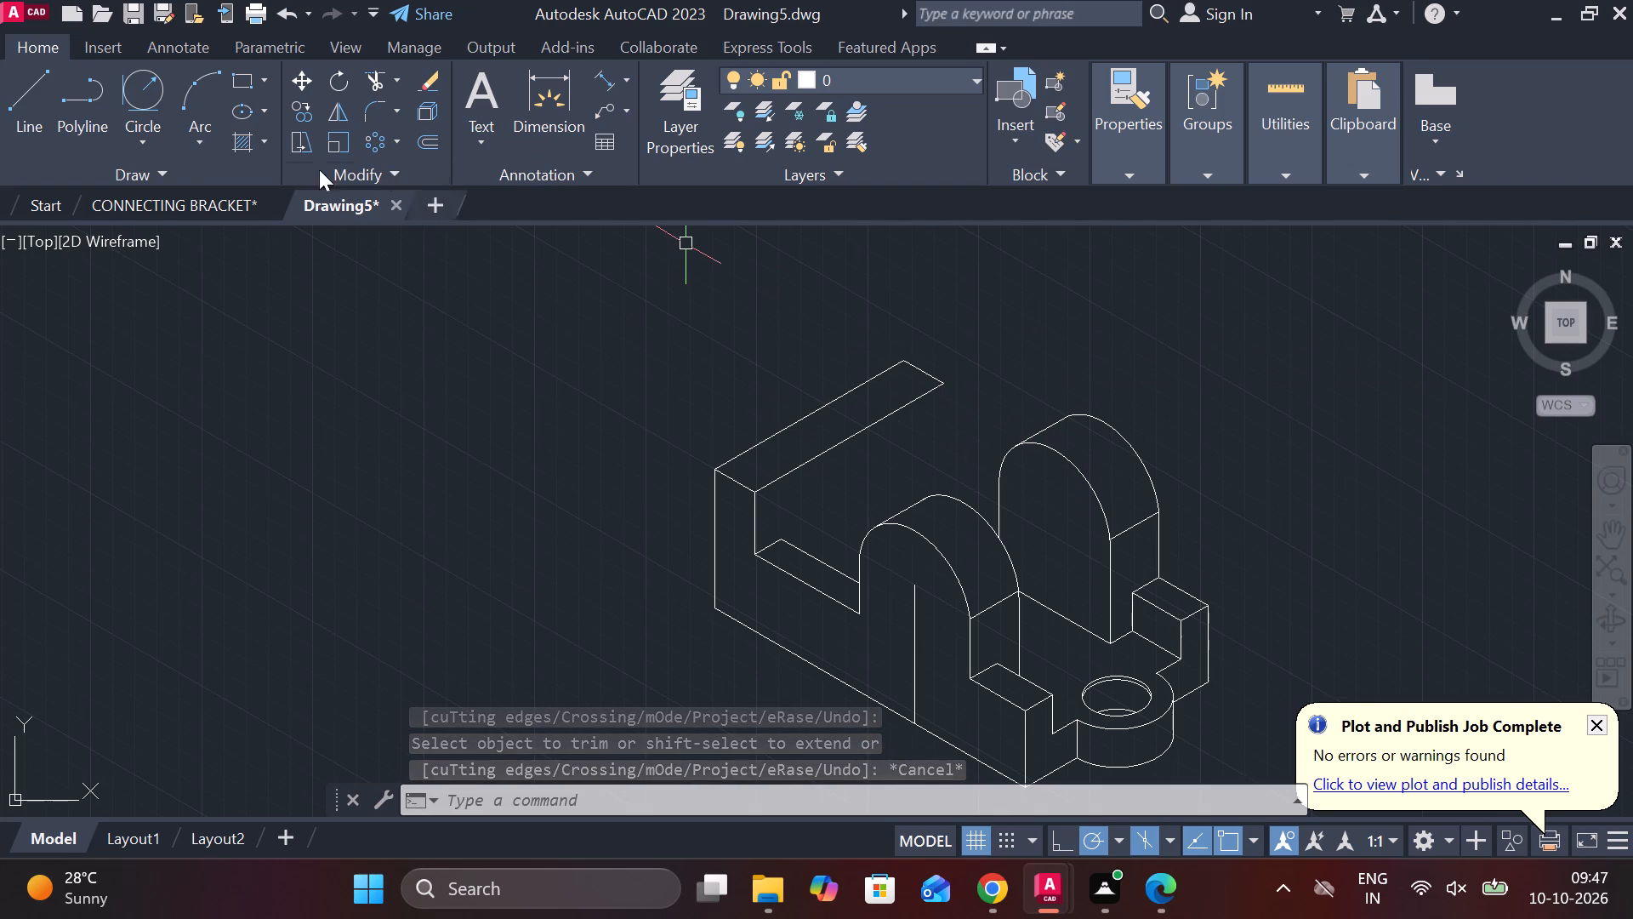
Draw an isometric line about 33 long from the midpoint of the end upright's outer top edge across its inner edge.
left_click(50, 93)
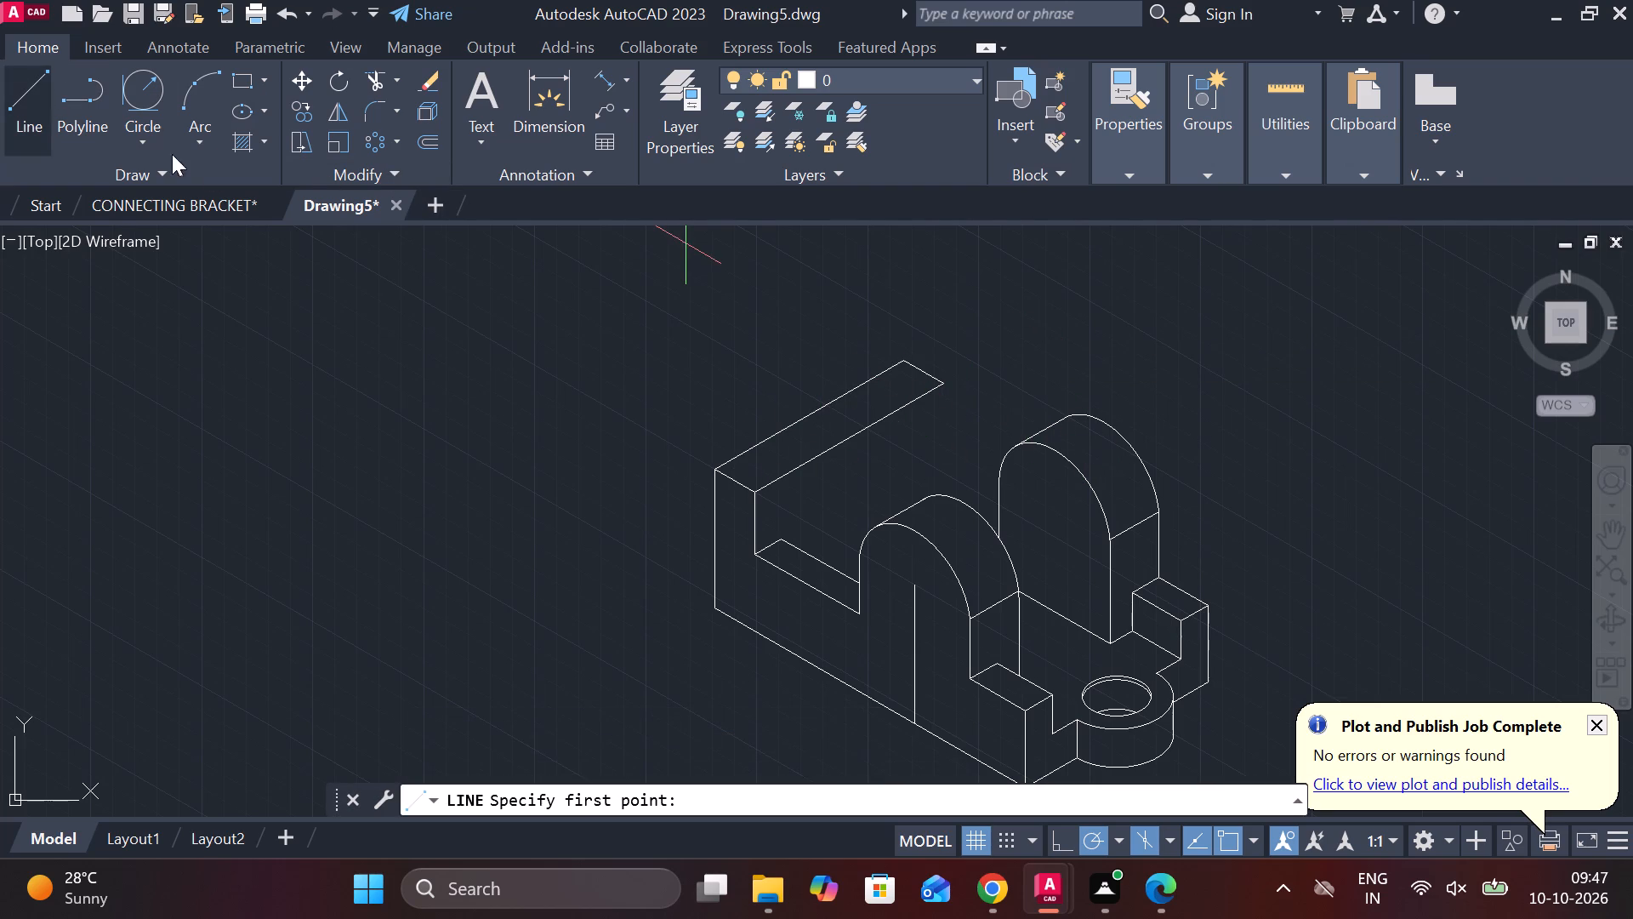
left_click(812, 414)
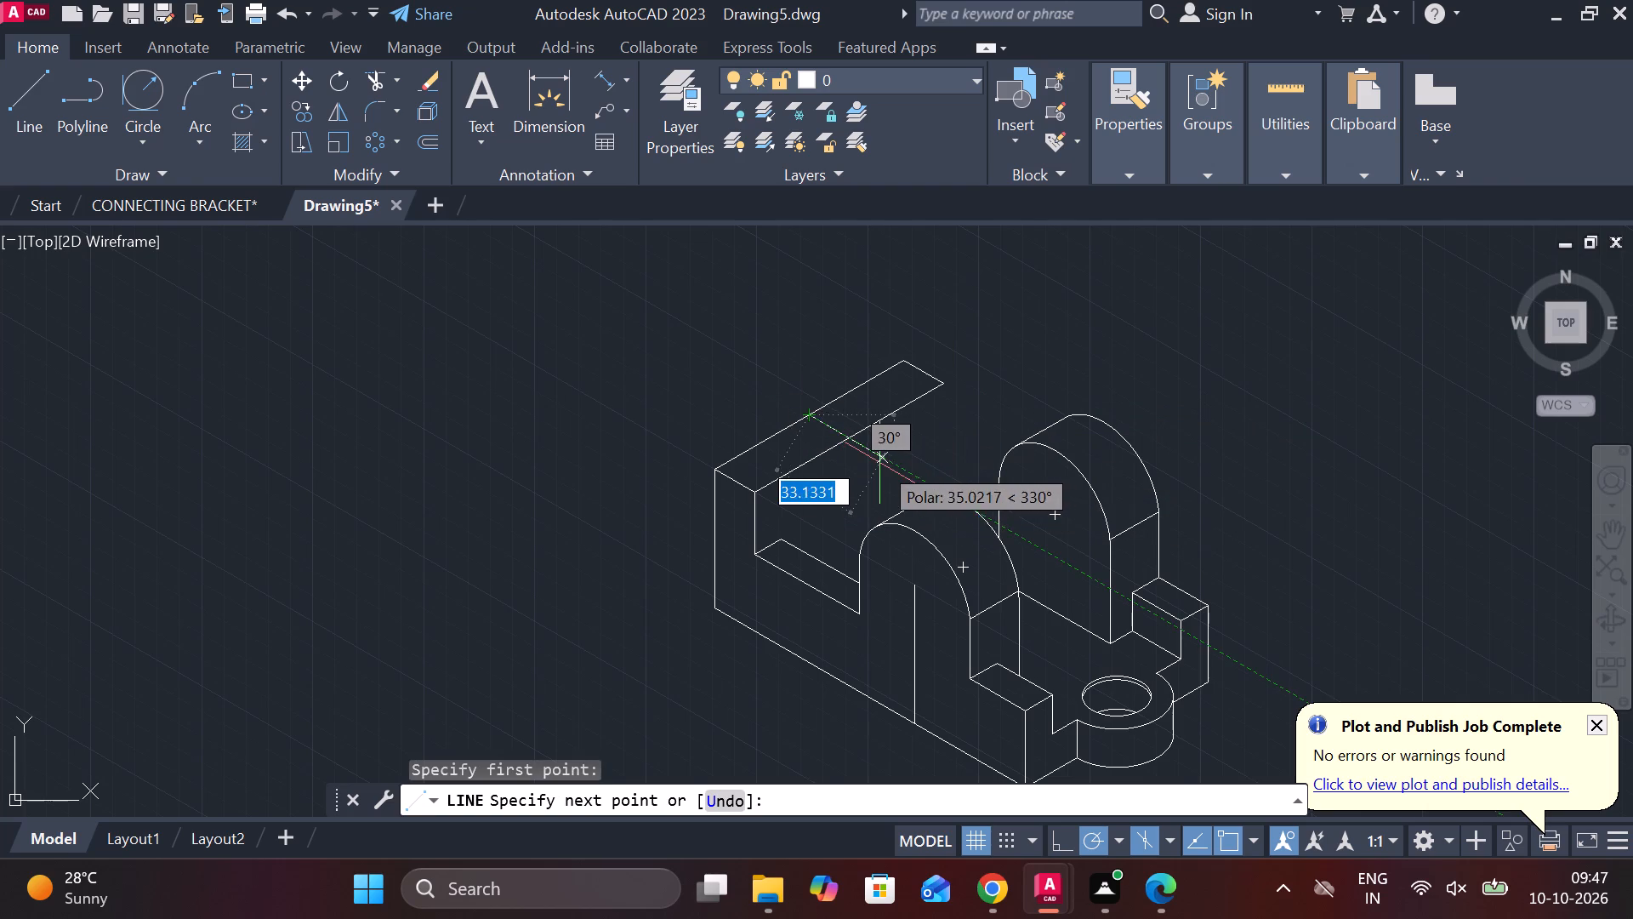
scroll(879, 463, "up", 2)
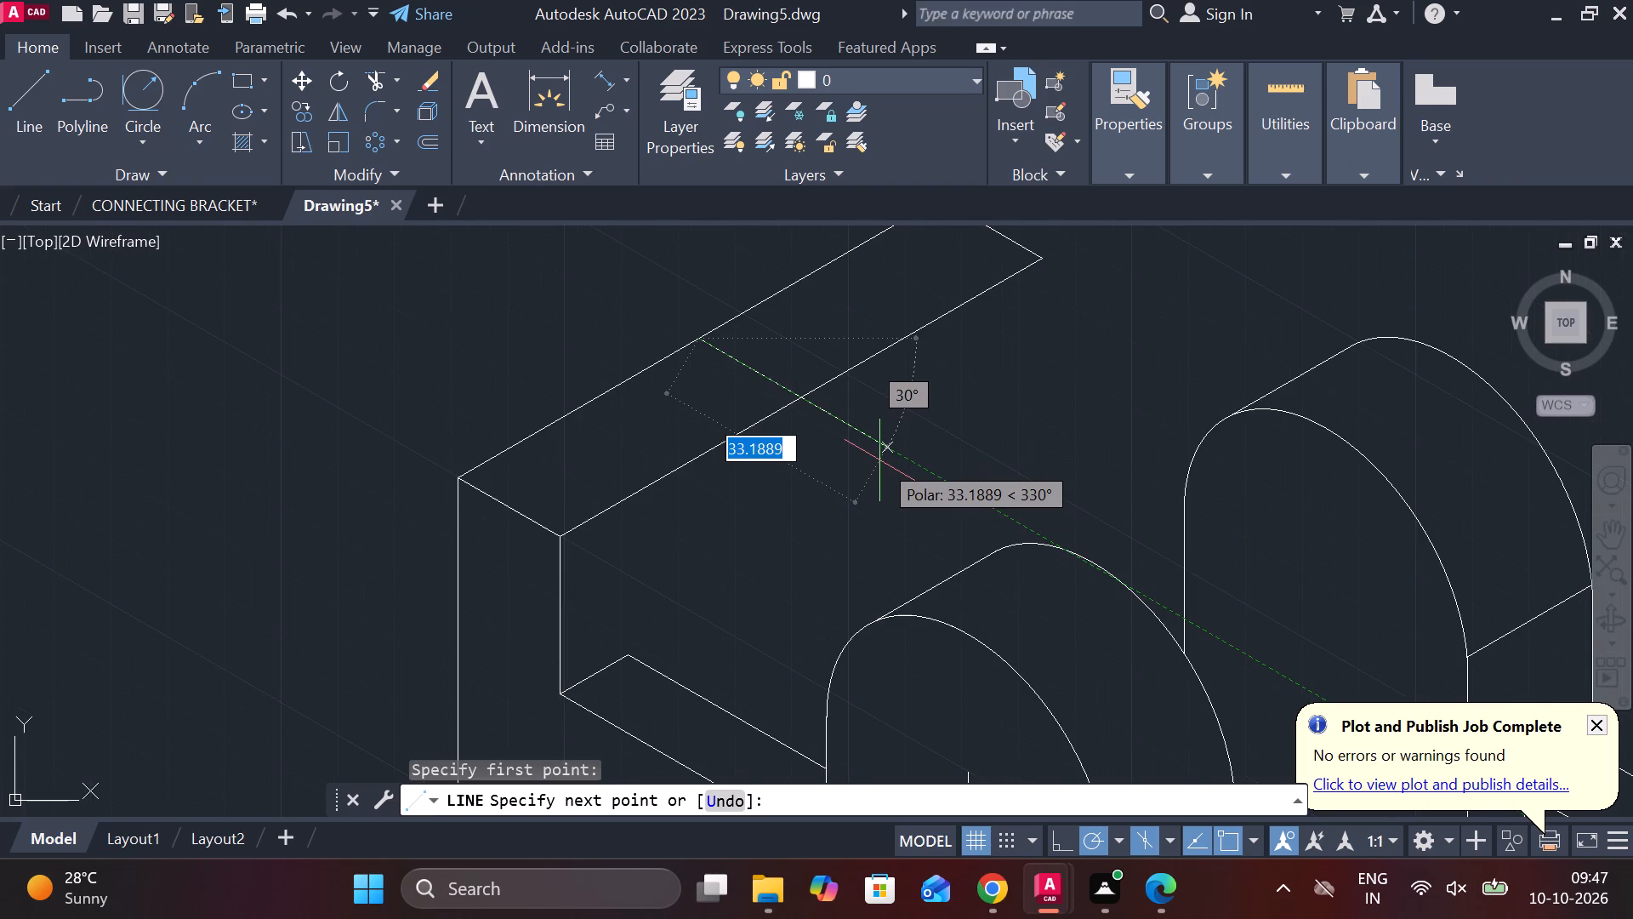
left_click(879, 460)
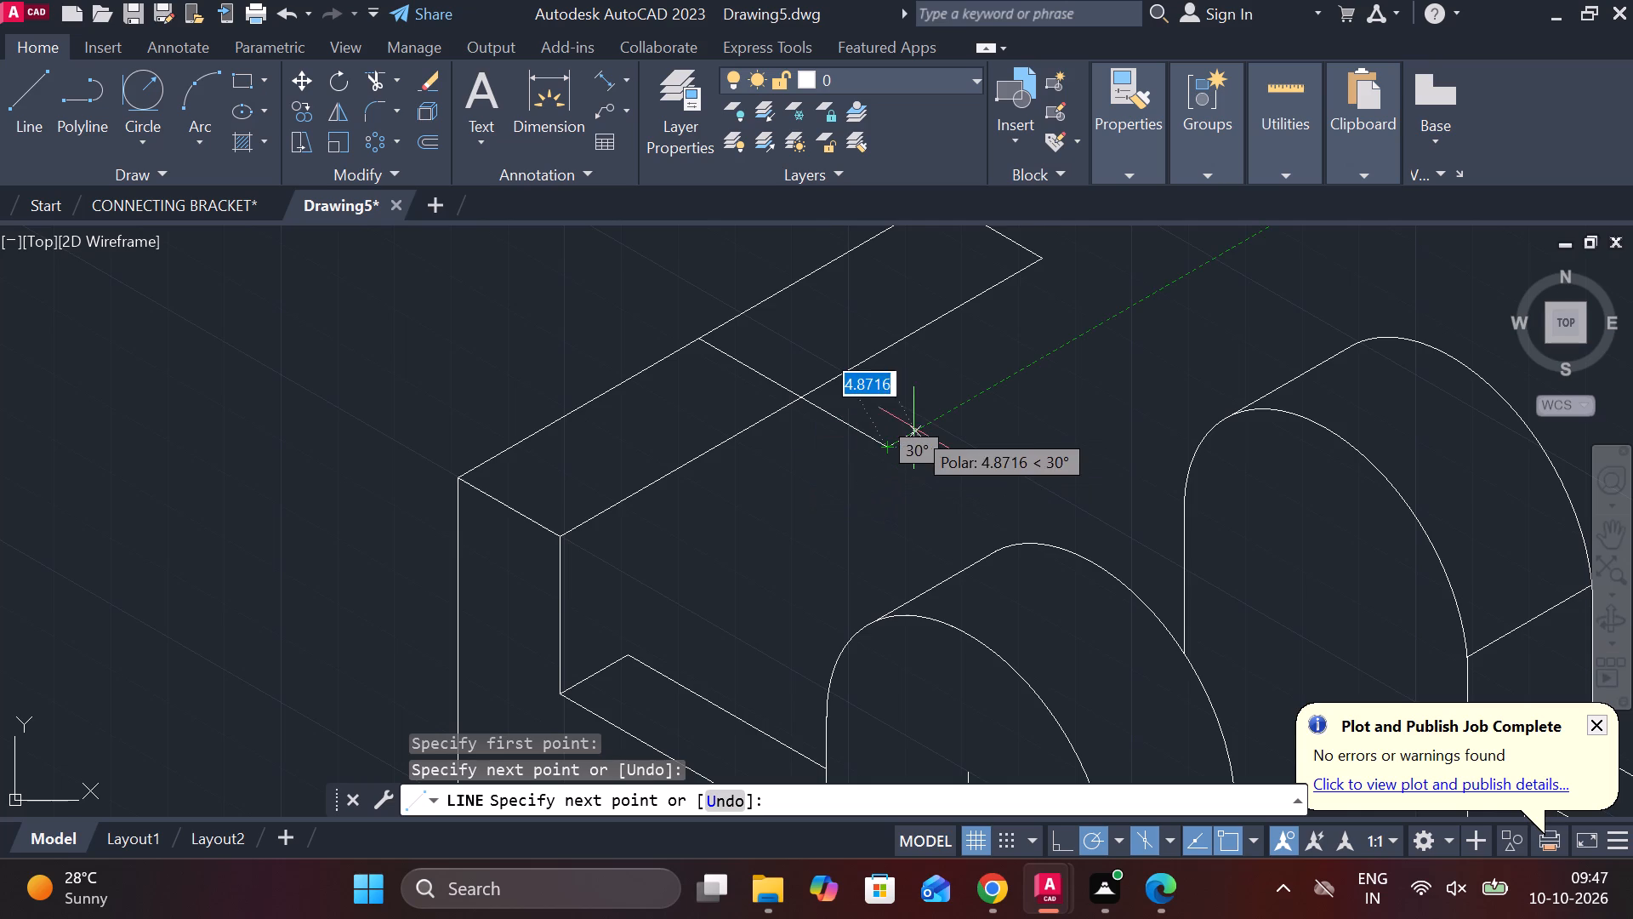
key("Escape")
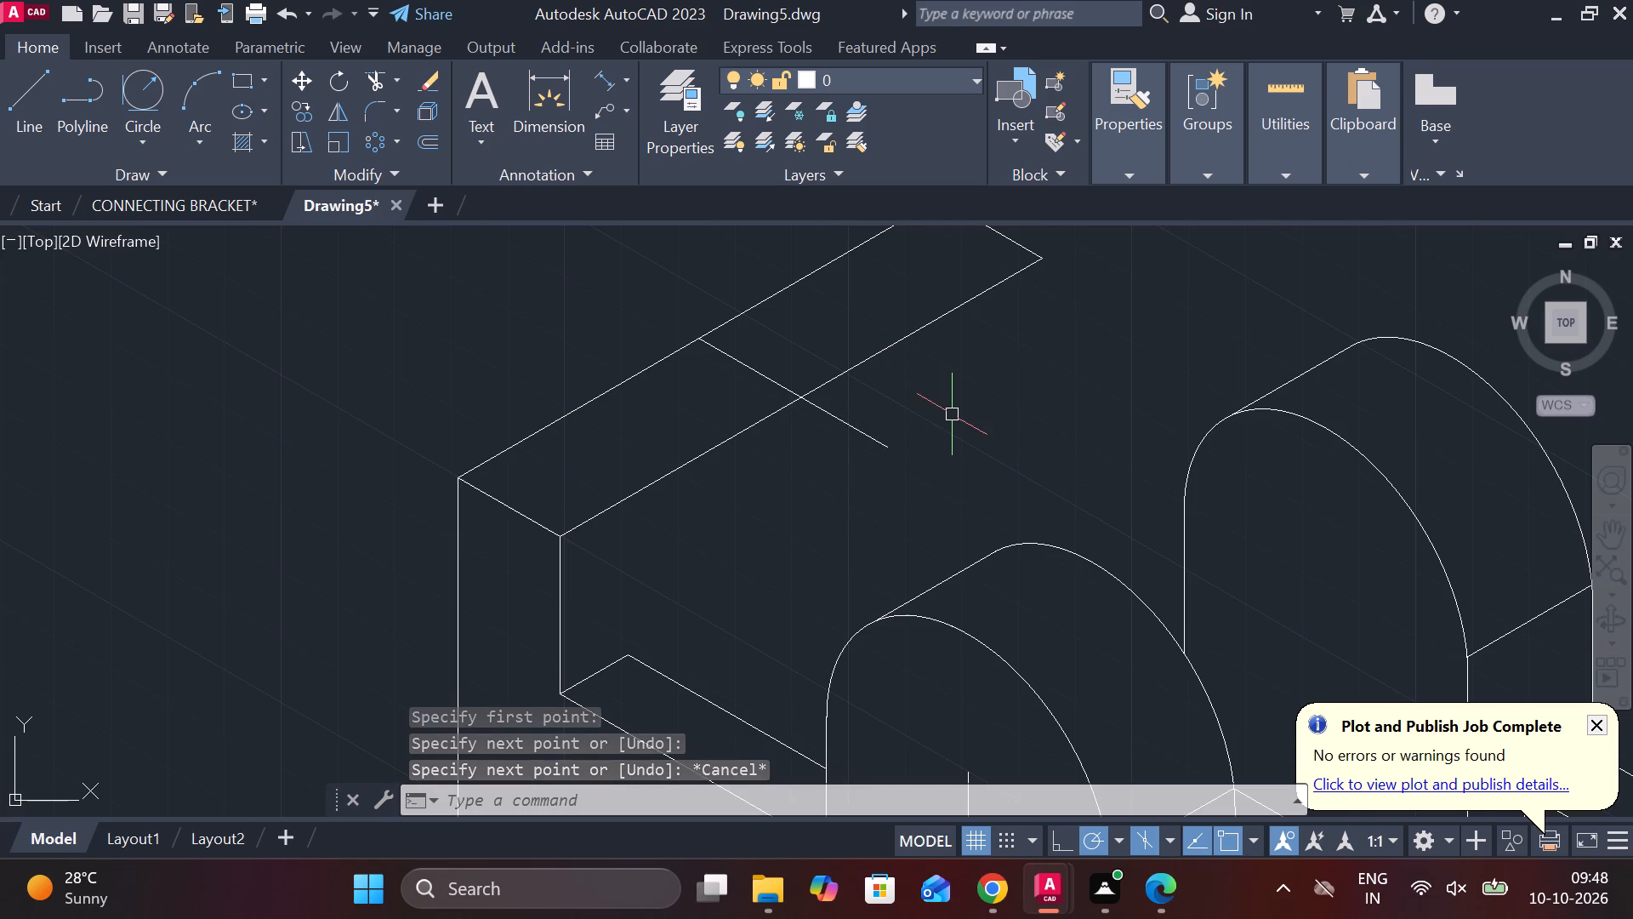
Draw a radius 22 isocircle on the right isoplane, centred where the cross line meets the end upright's inner top edge.
type("EL")
key("Return")
key("i")
key("Return")
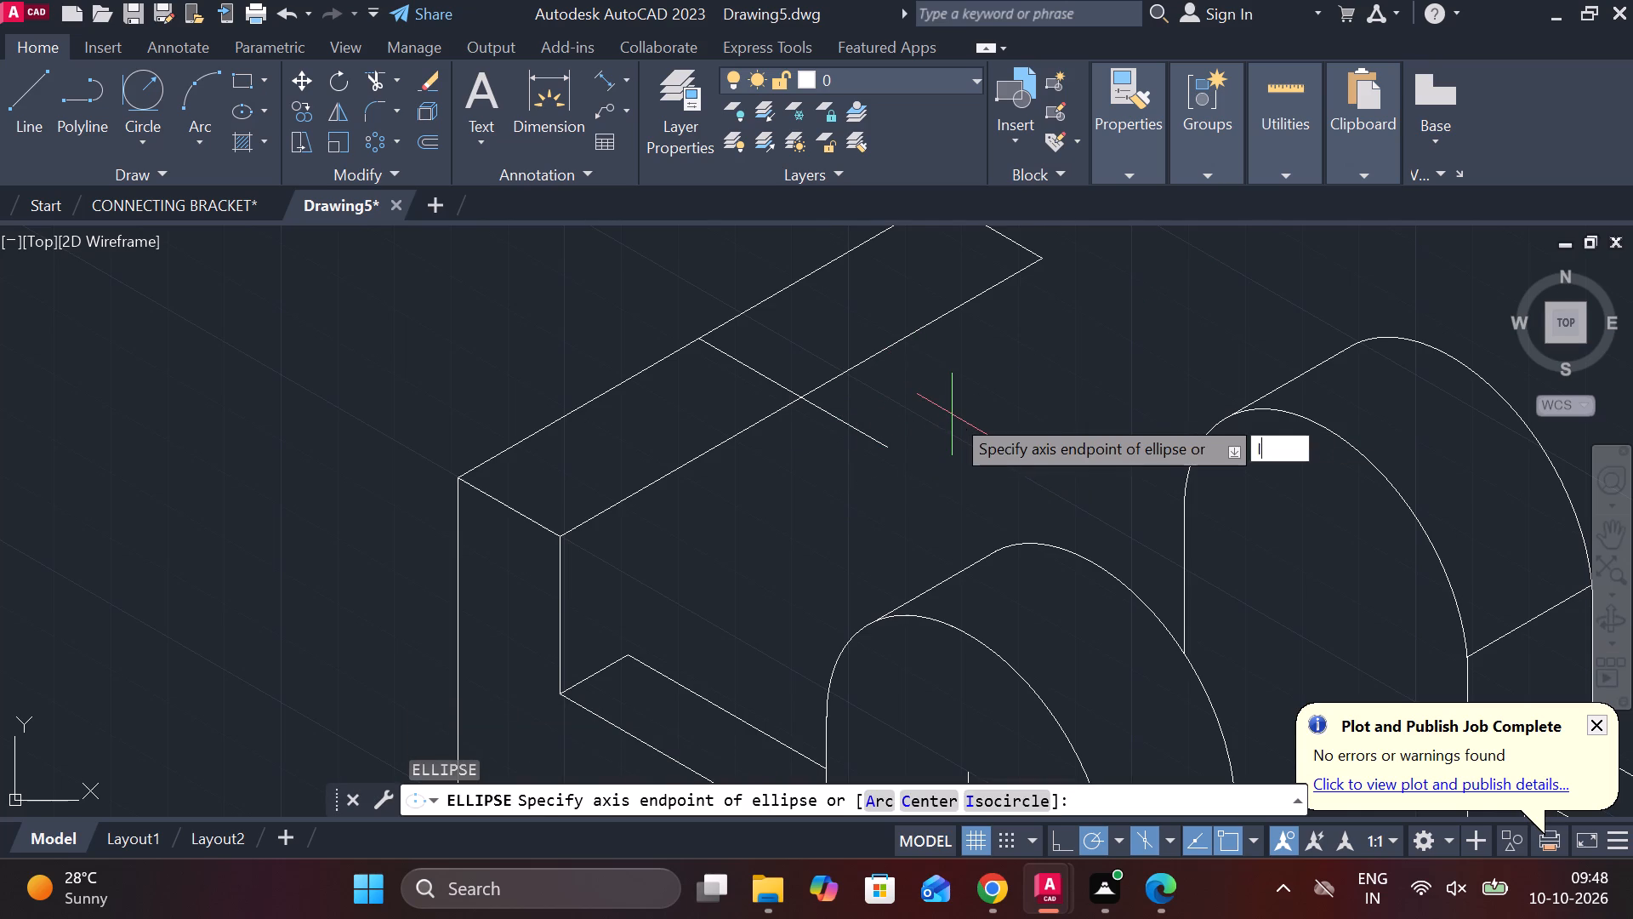
left_click(803, 400)
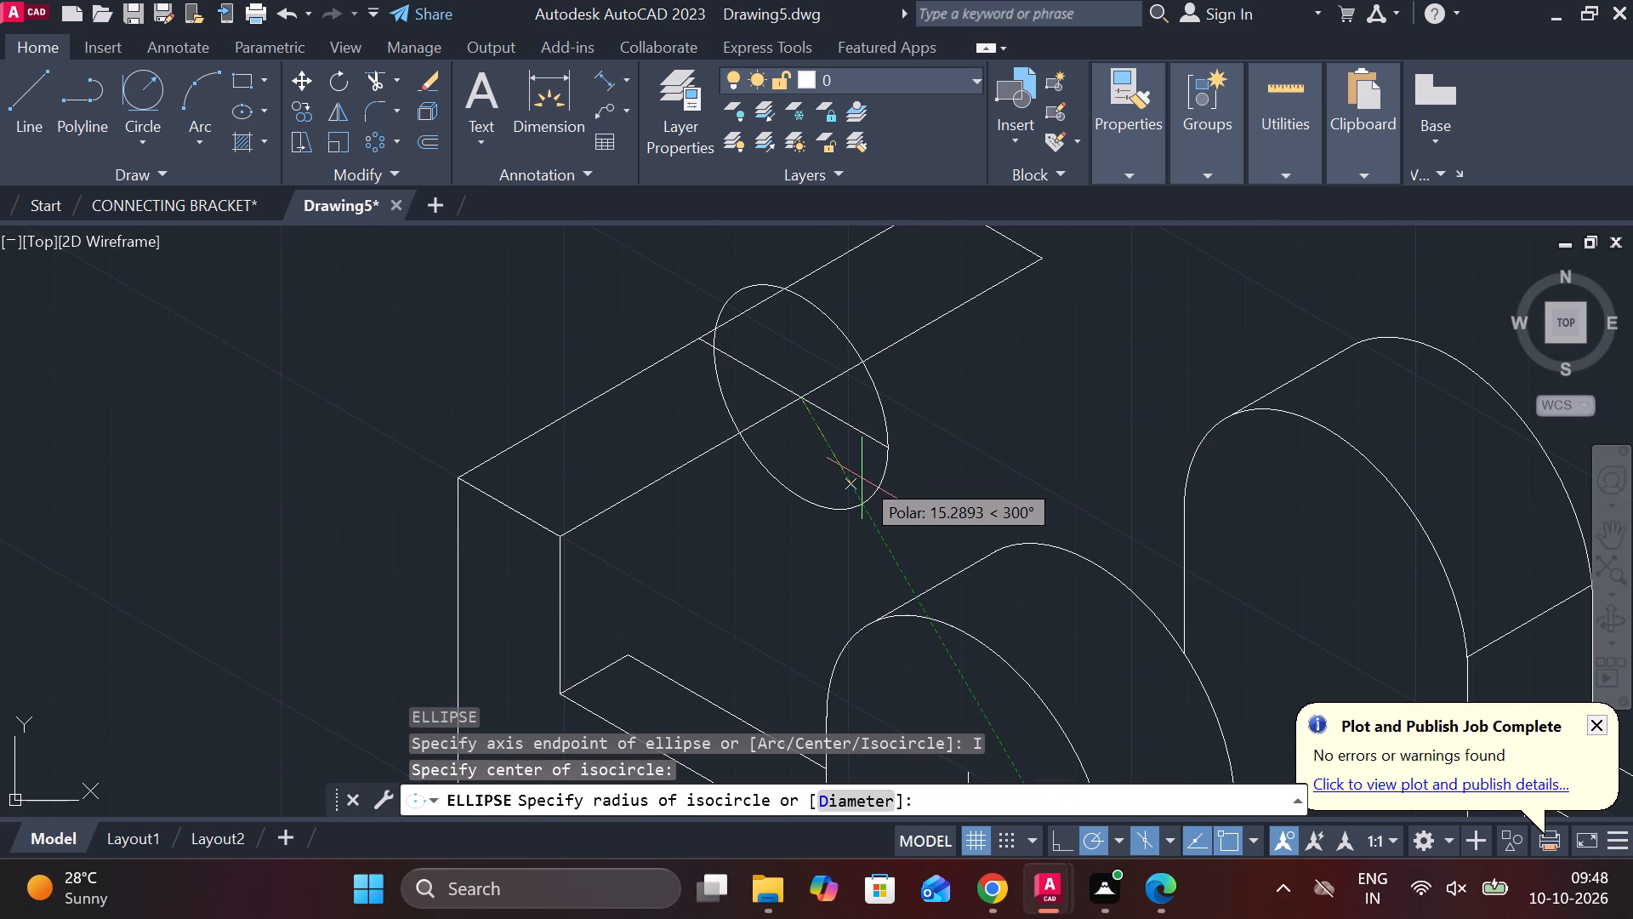
key("F5")
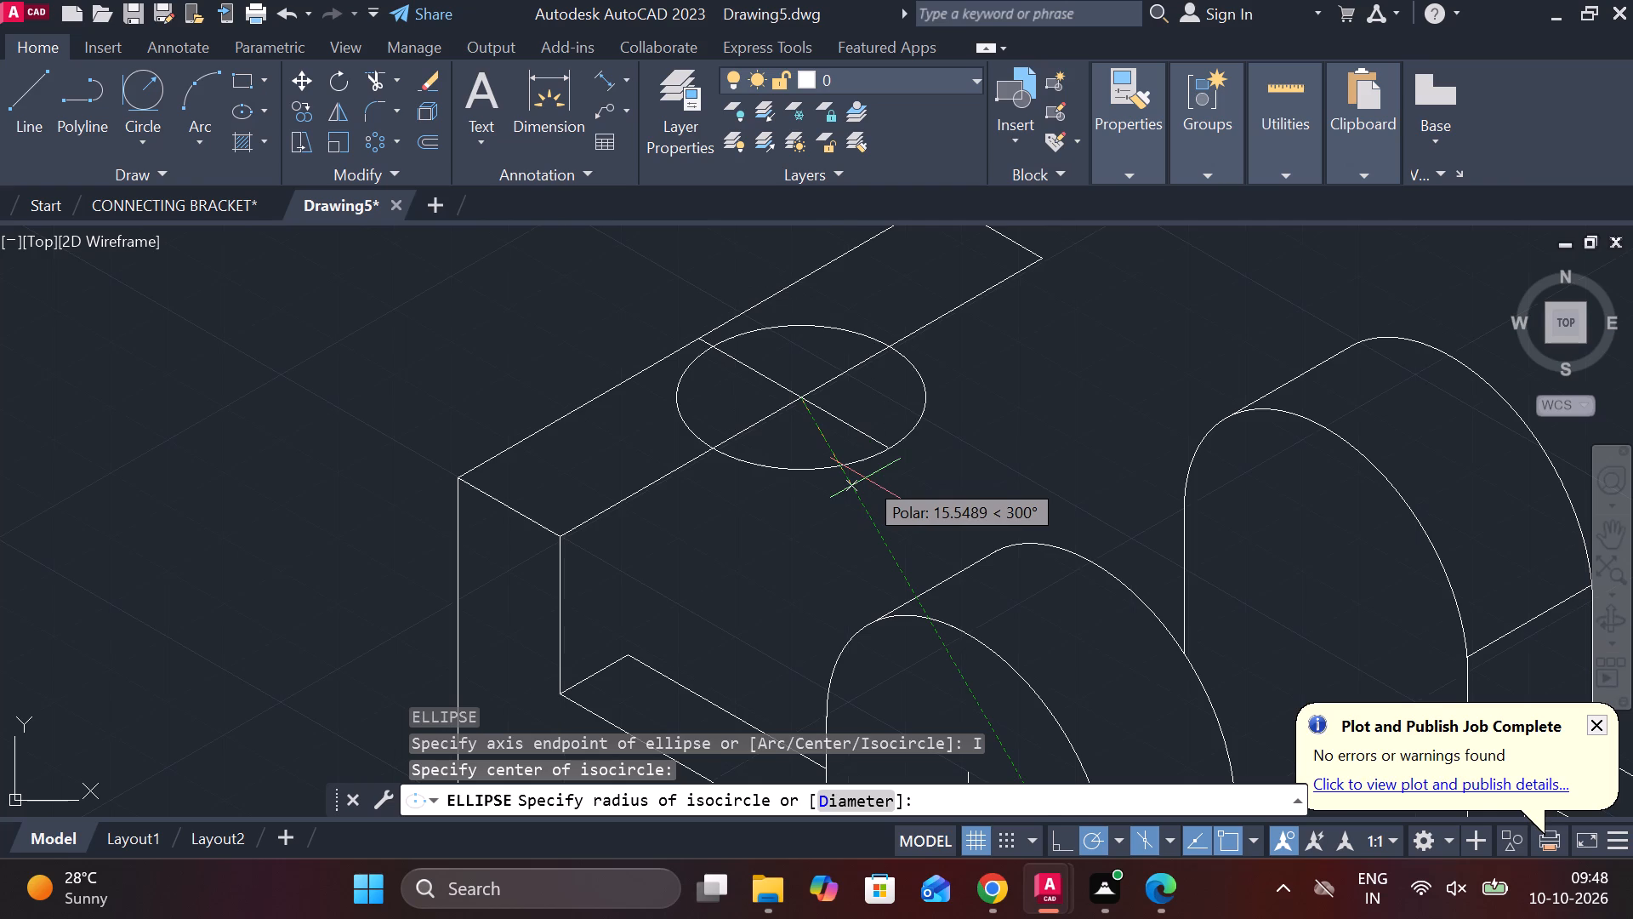
key("F5")
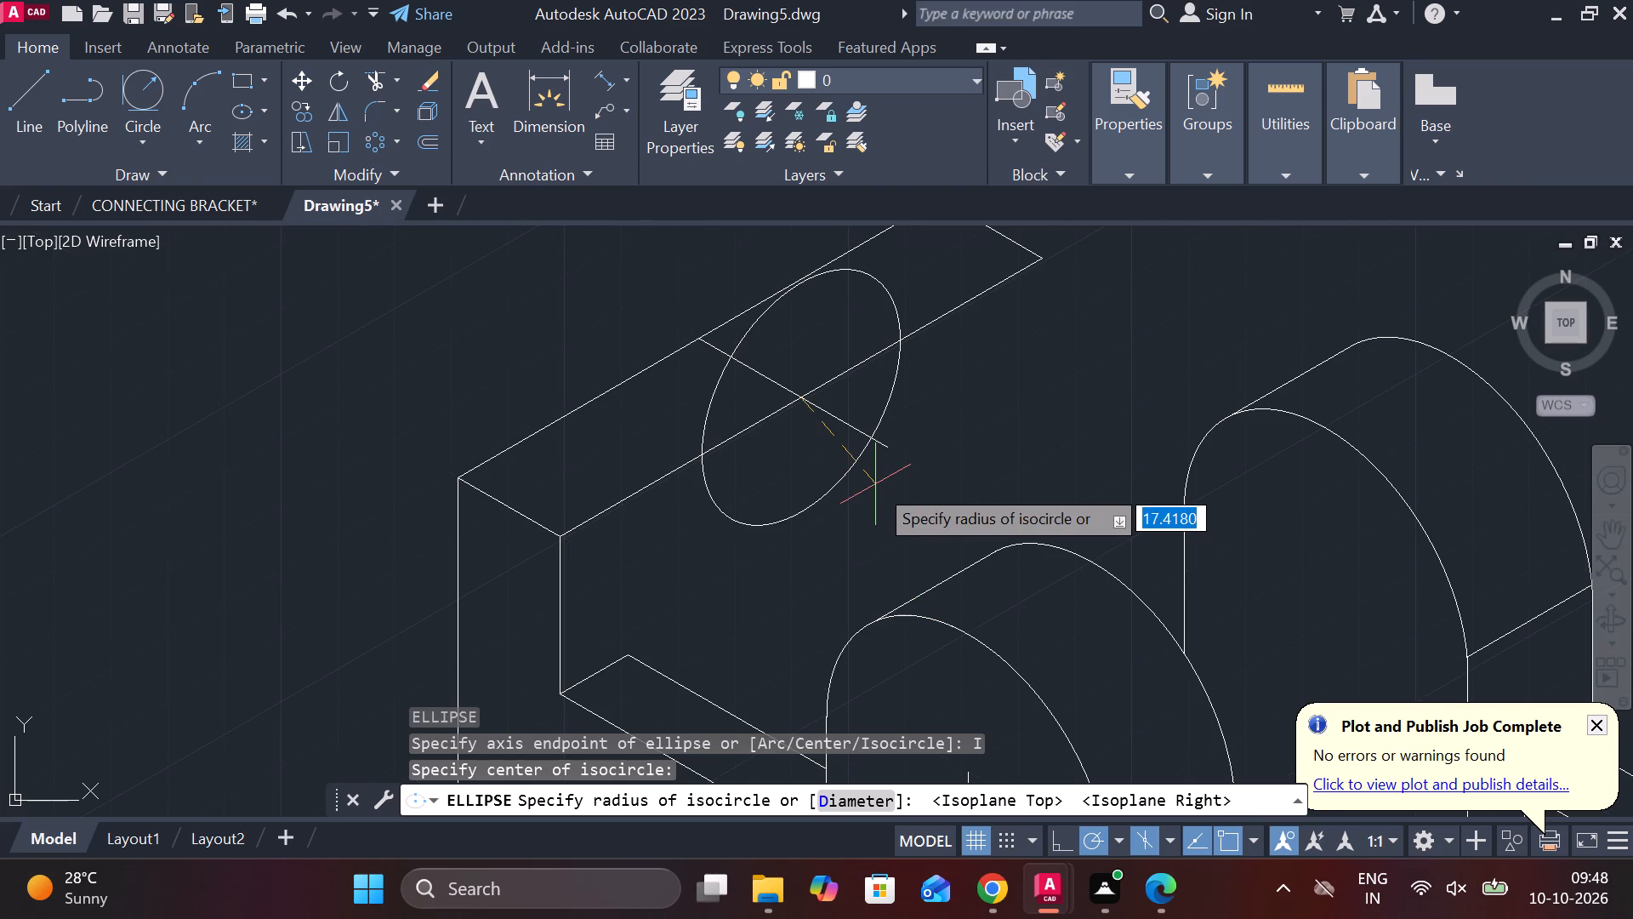
type("22")
key("space")
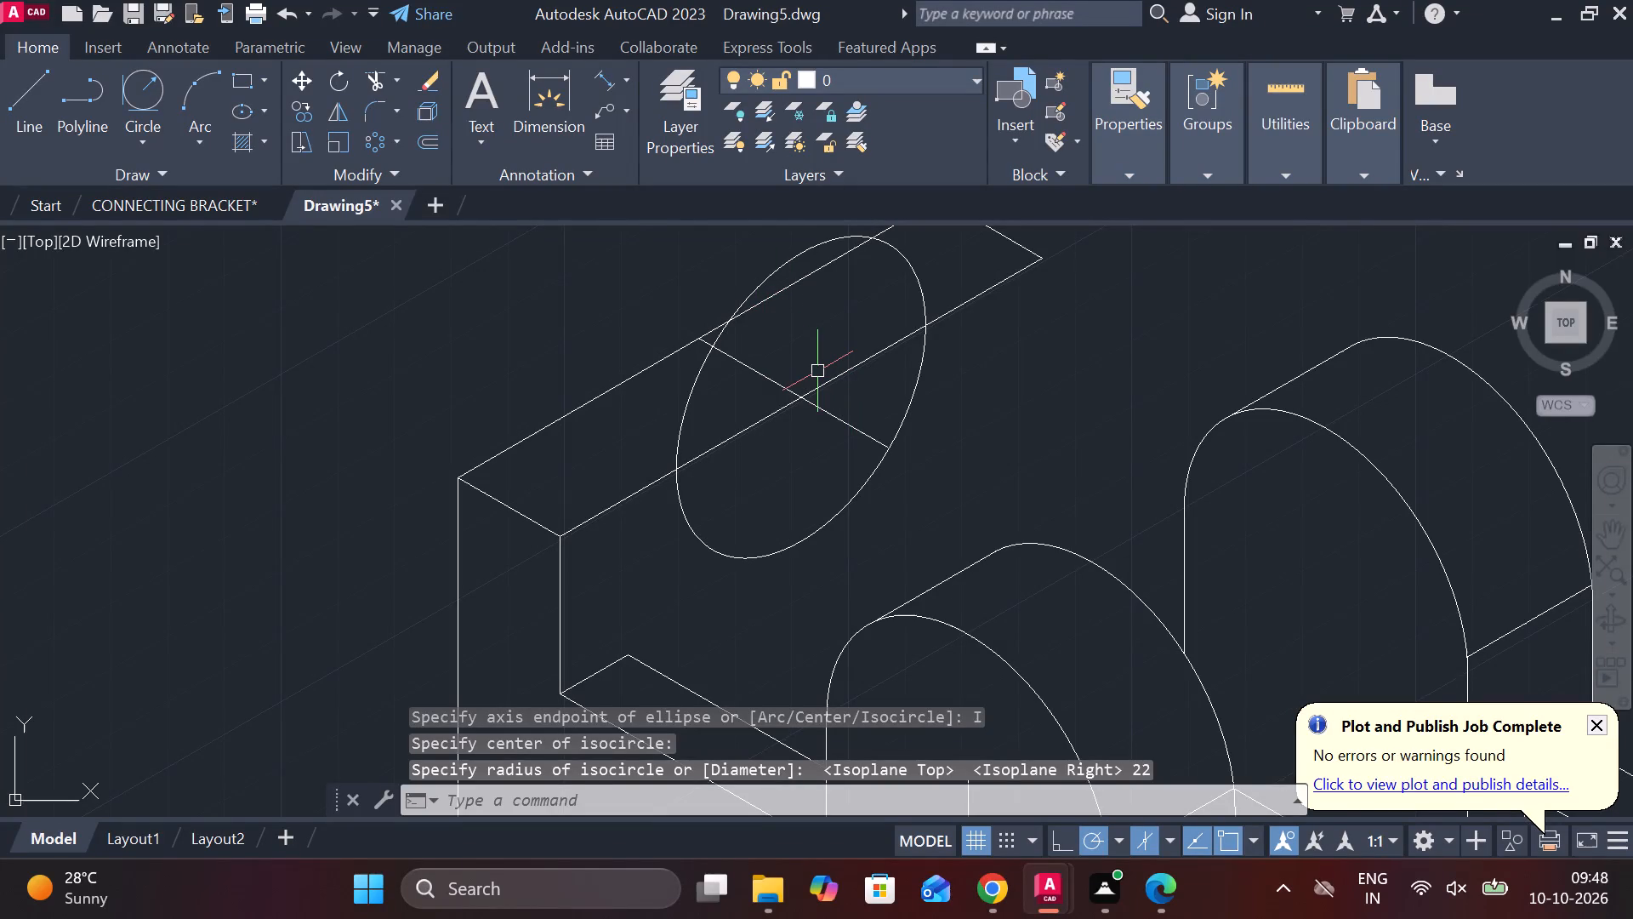
Trim the isocircle to the half below the end upright's inner top edge and trim the cross line's overshoot.
type("TR")
key("space")
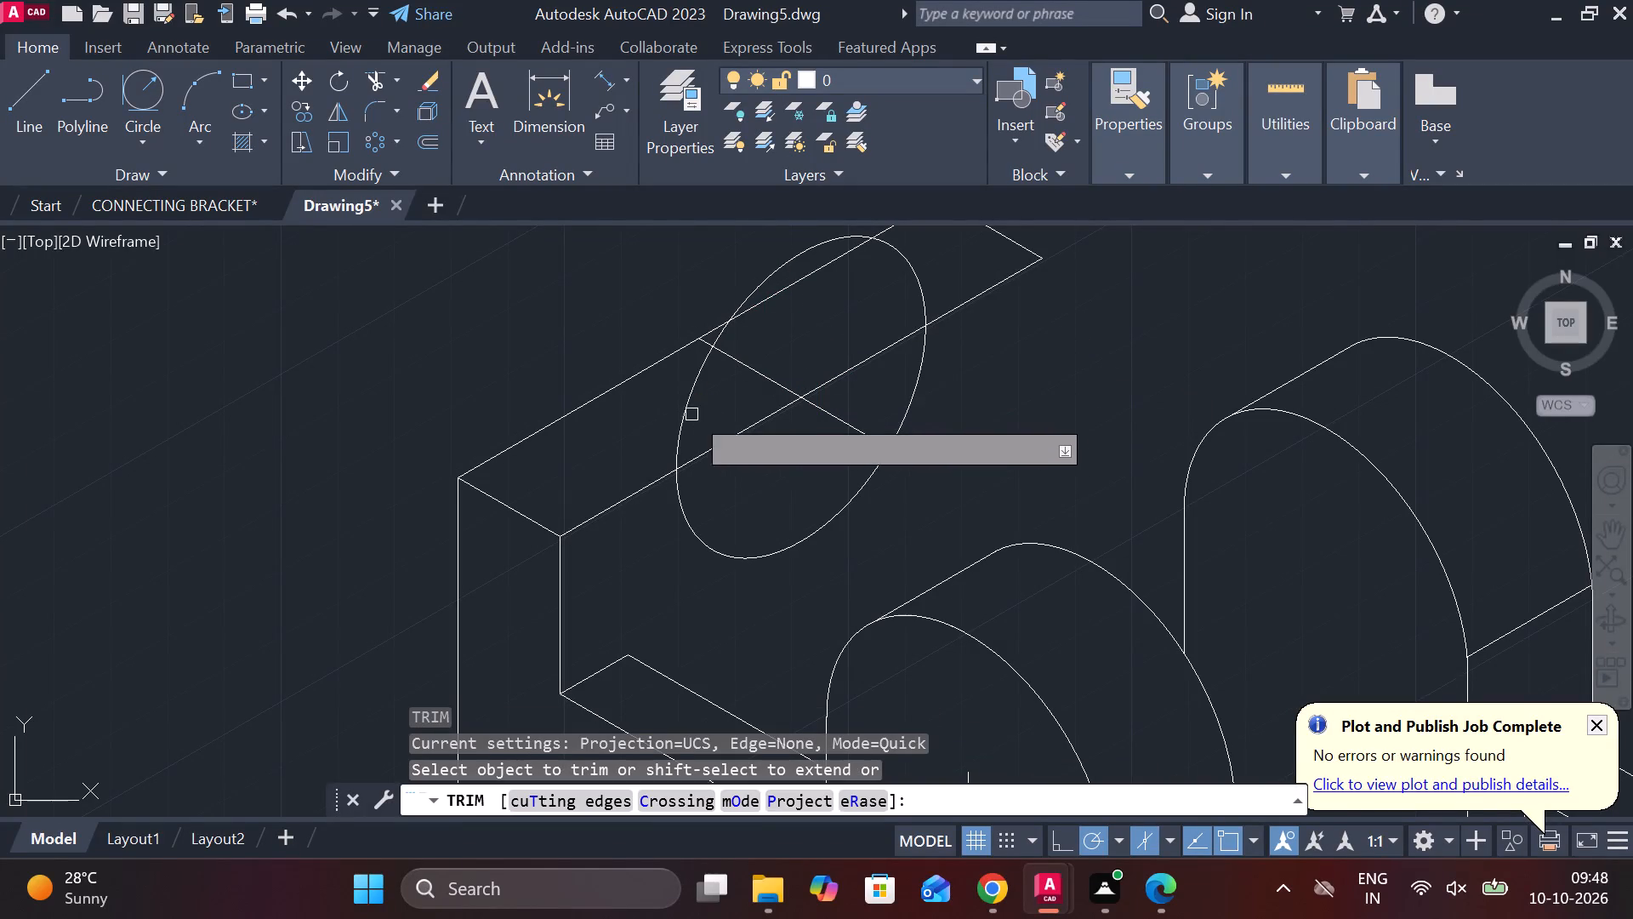
left_click(680, 408)
left_click(757, 288)
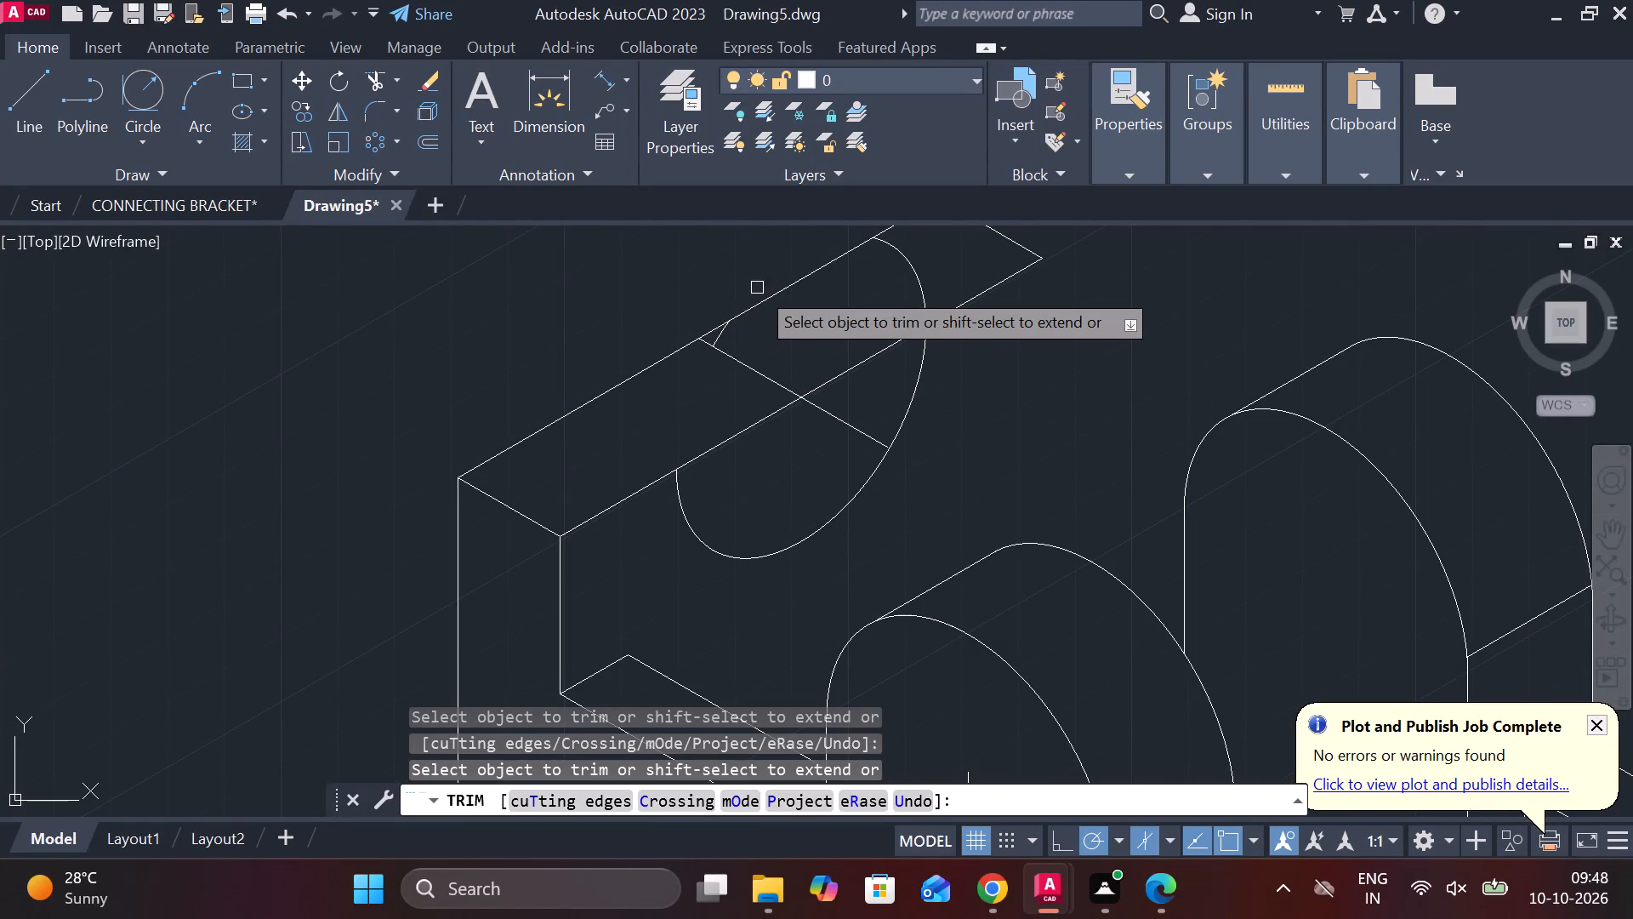
left_click(922, 277)
scroll(765, 335, "up", 2)
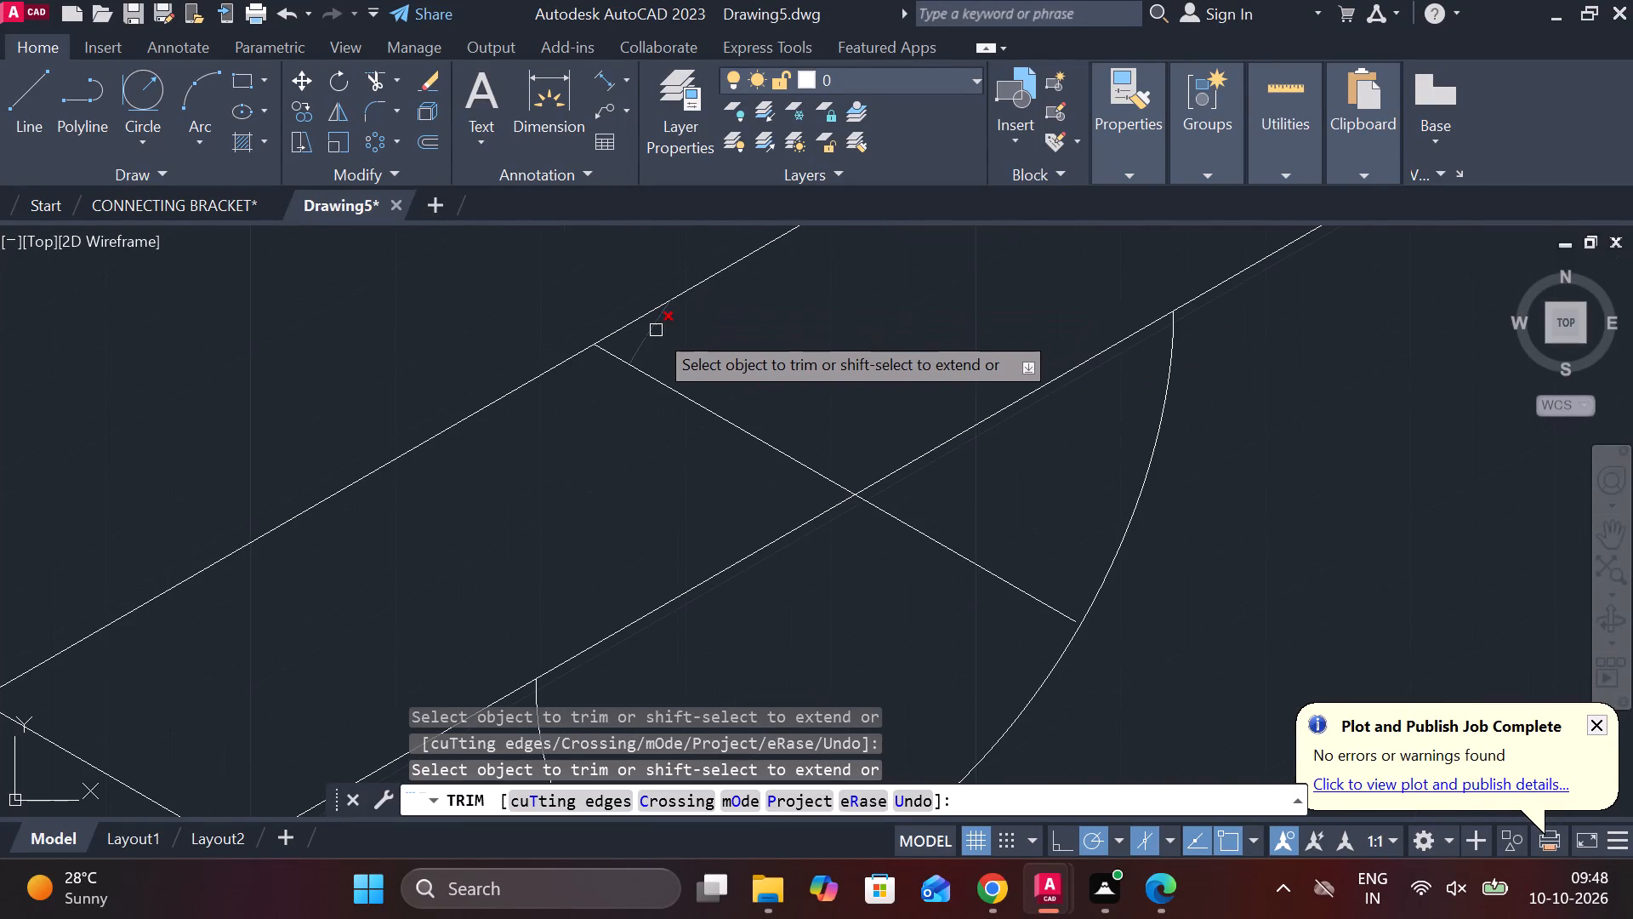
left_click(655, 330)
scroll(852, 351, "down", 2)
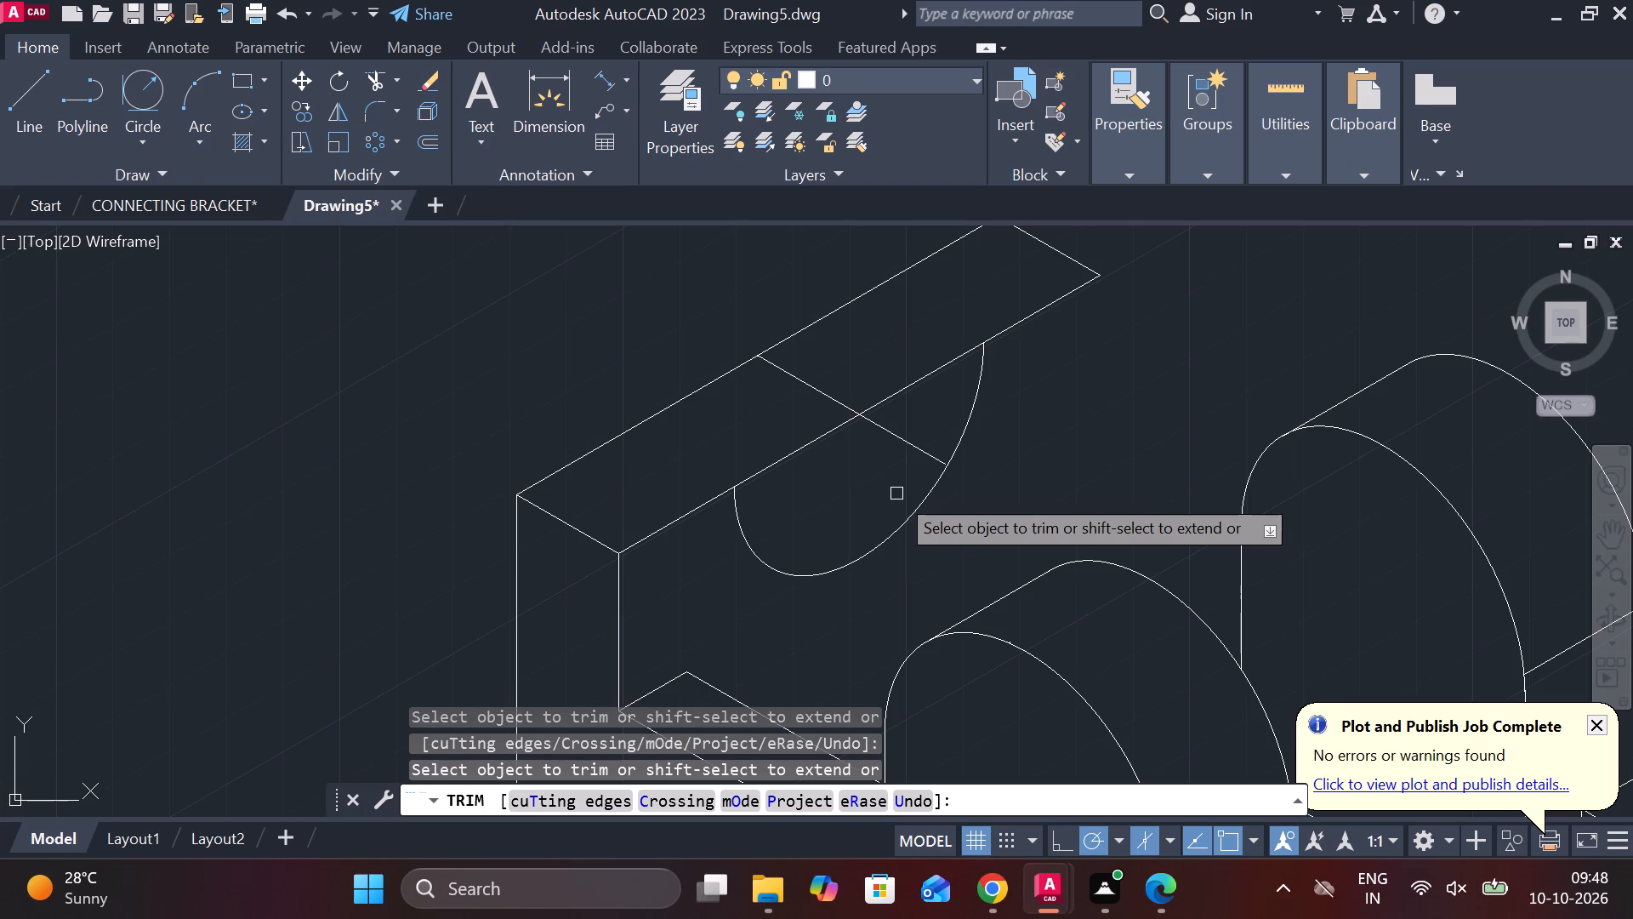
left_click(912, 452)
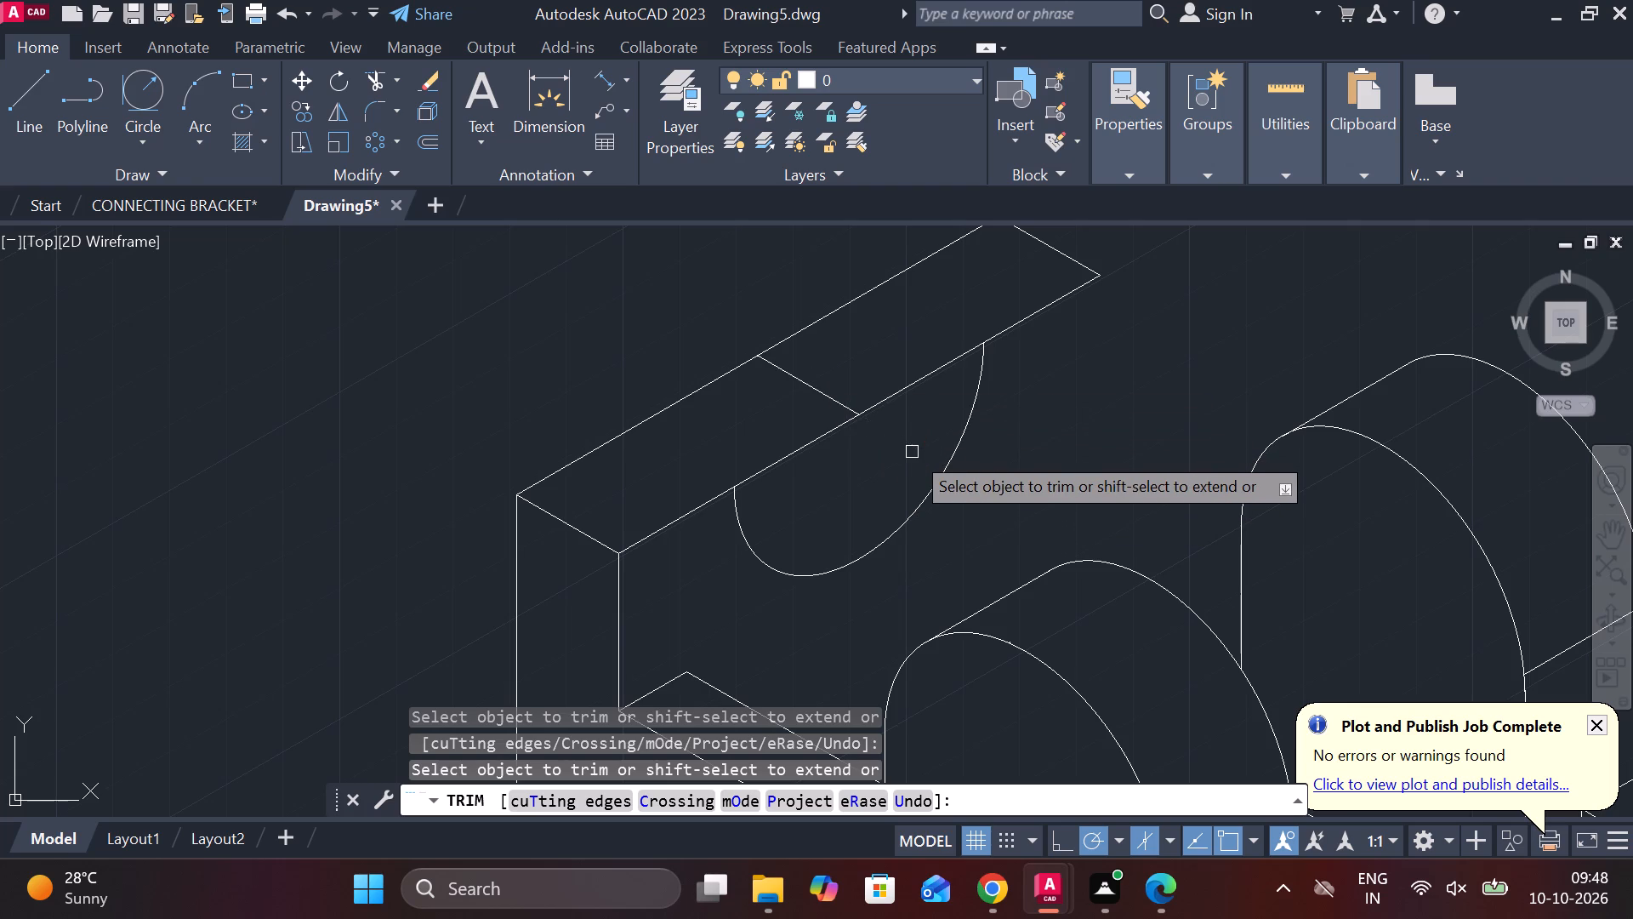
Trim away the remaining cross line on the end upright's top face, between its outer and inner edges.
left_click(833, 393)
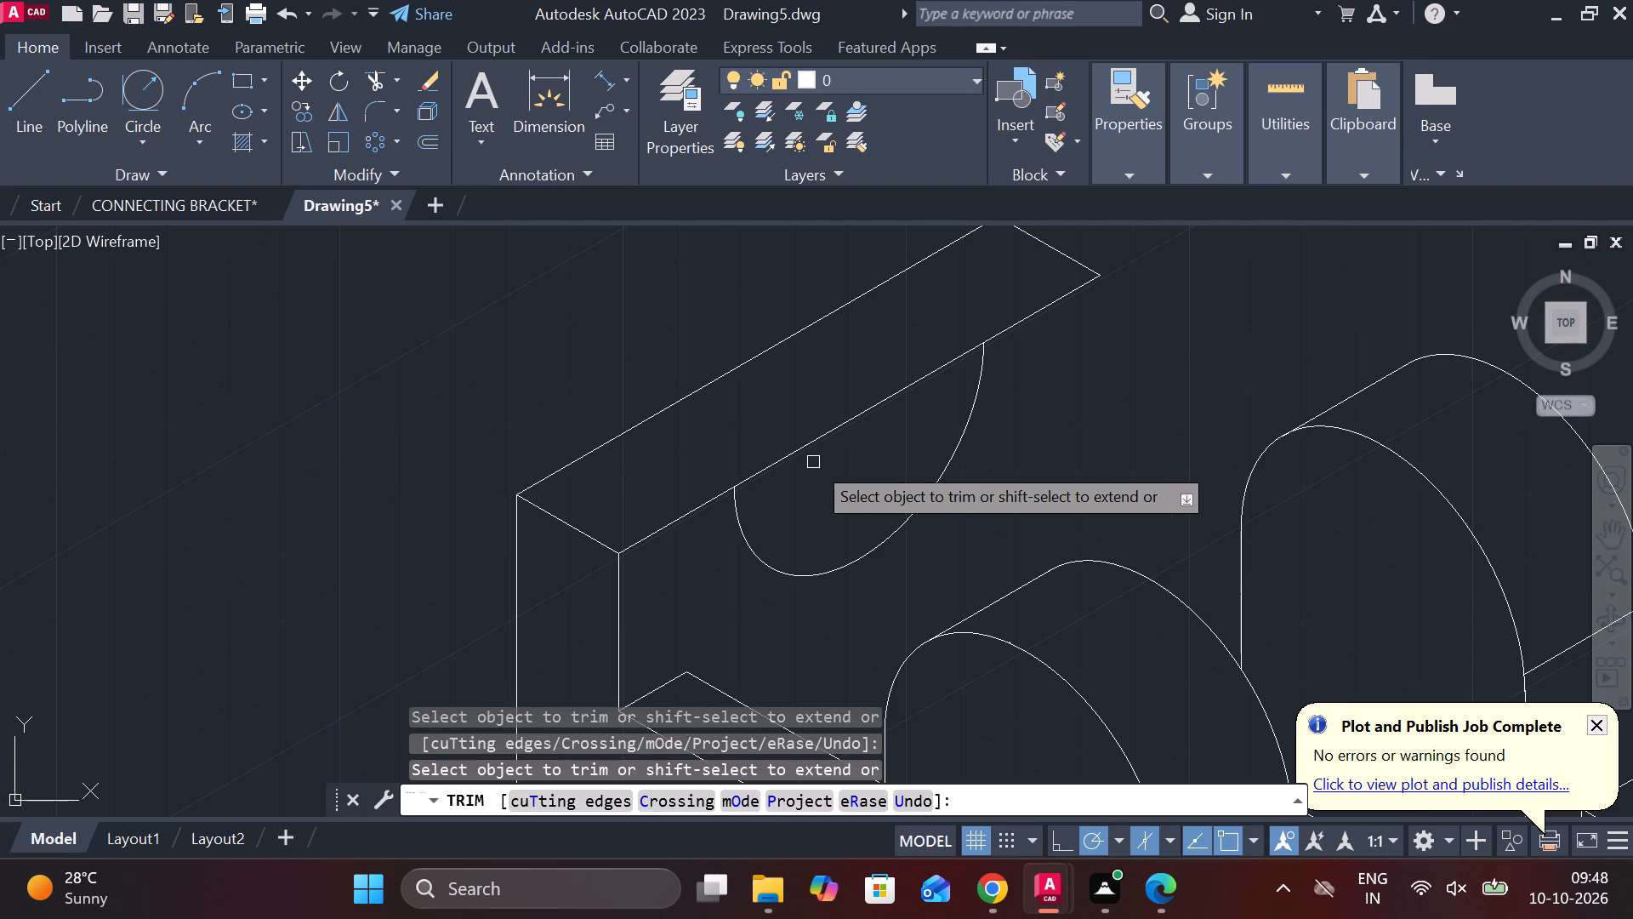
key("l")
key("Return")
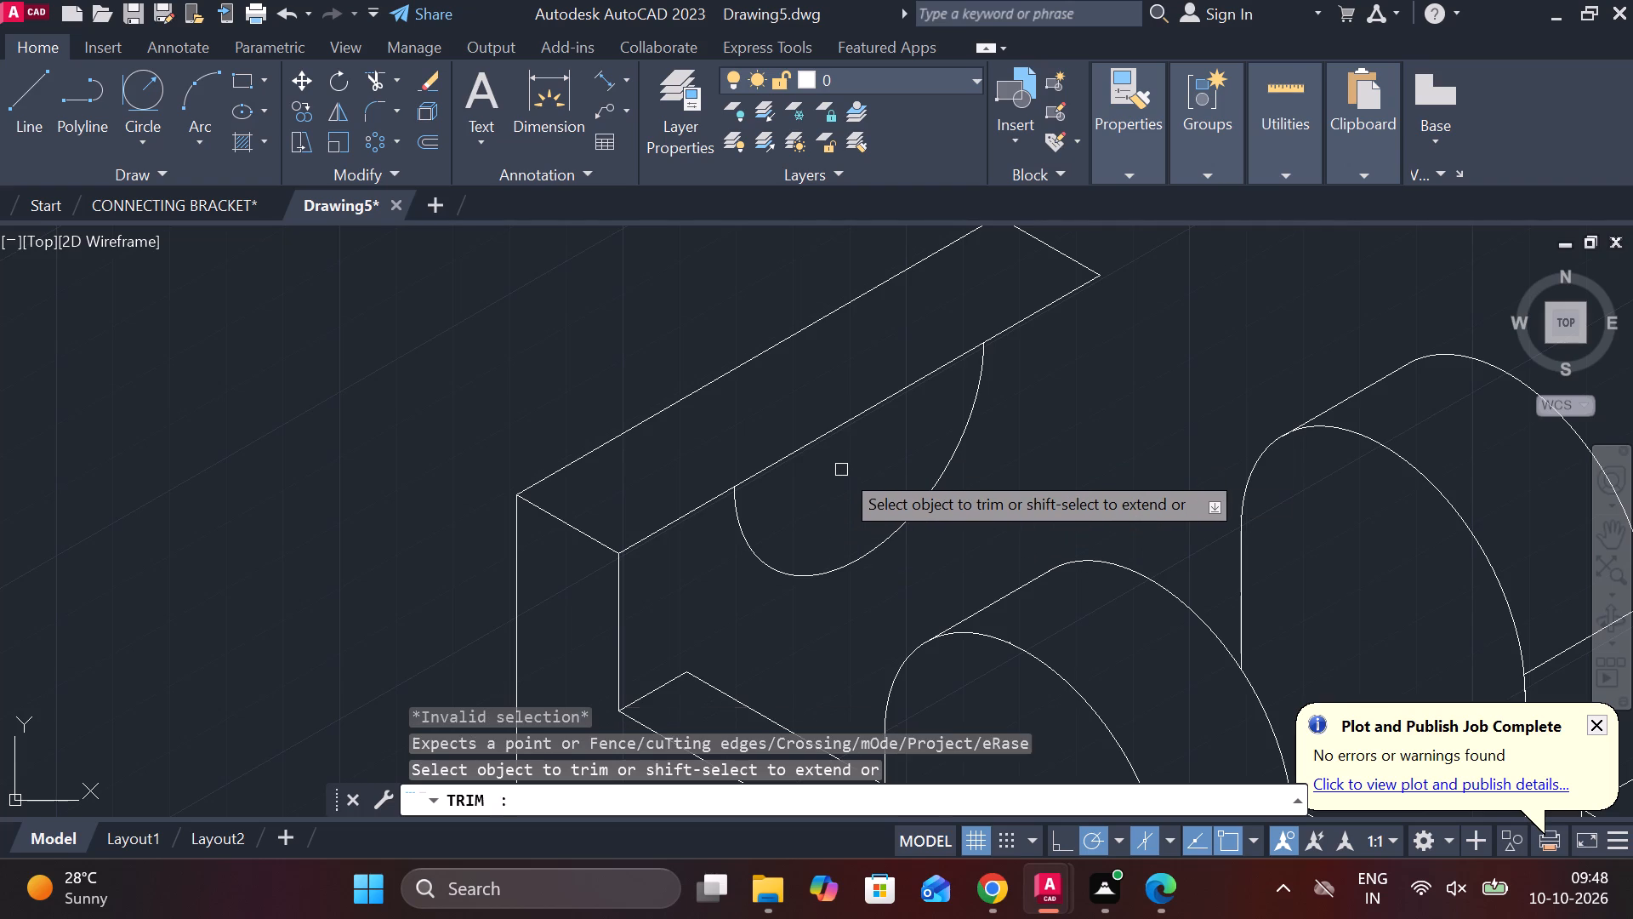
key("Escape")
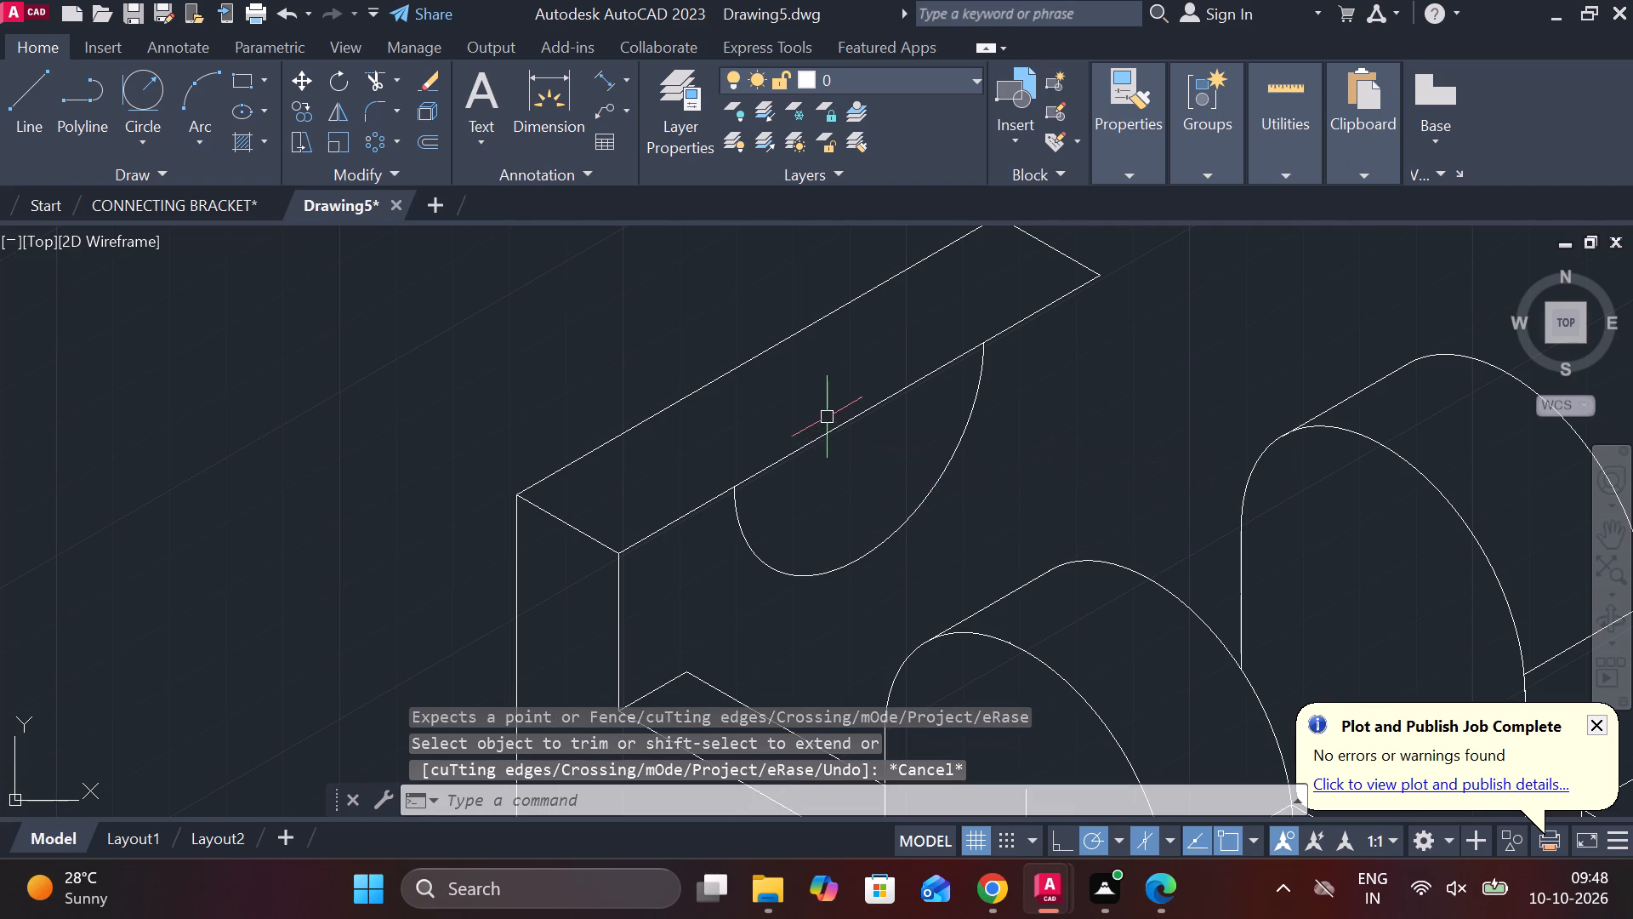
Draw isometric lines at 150° from both ends of the radius 22 arc across the end upright's top face, past its outer edge.
key("l")
key("Return")
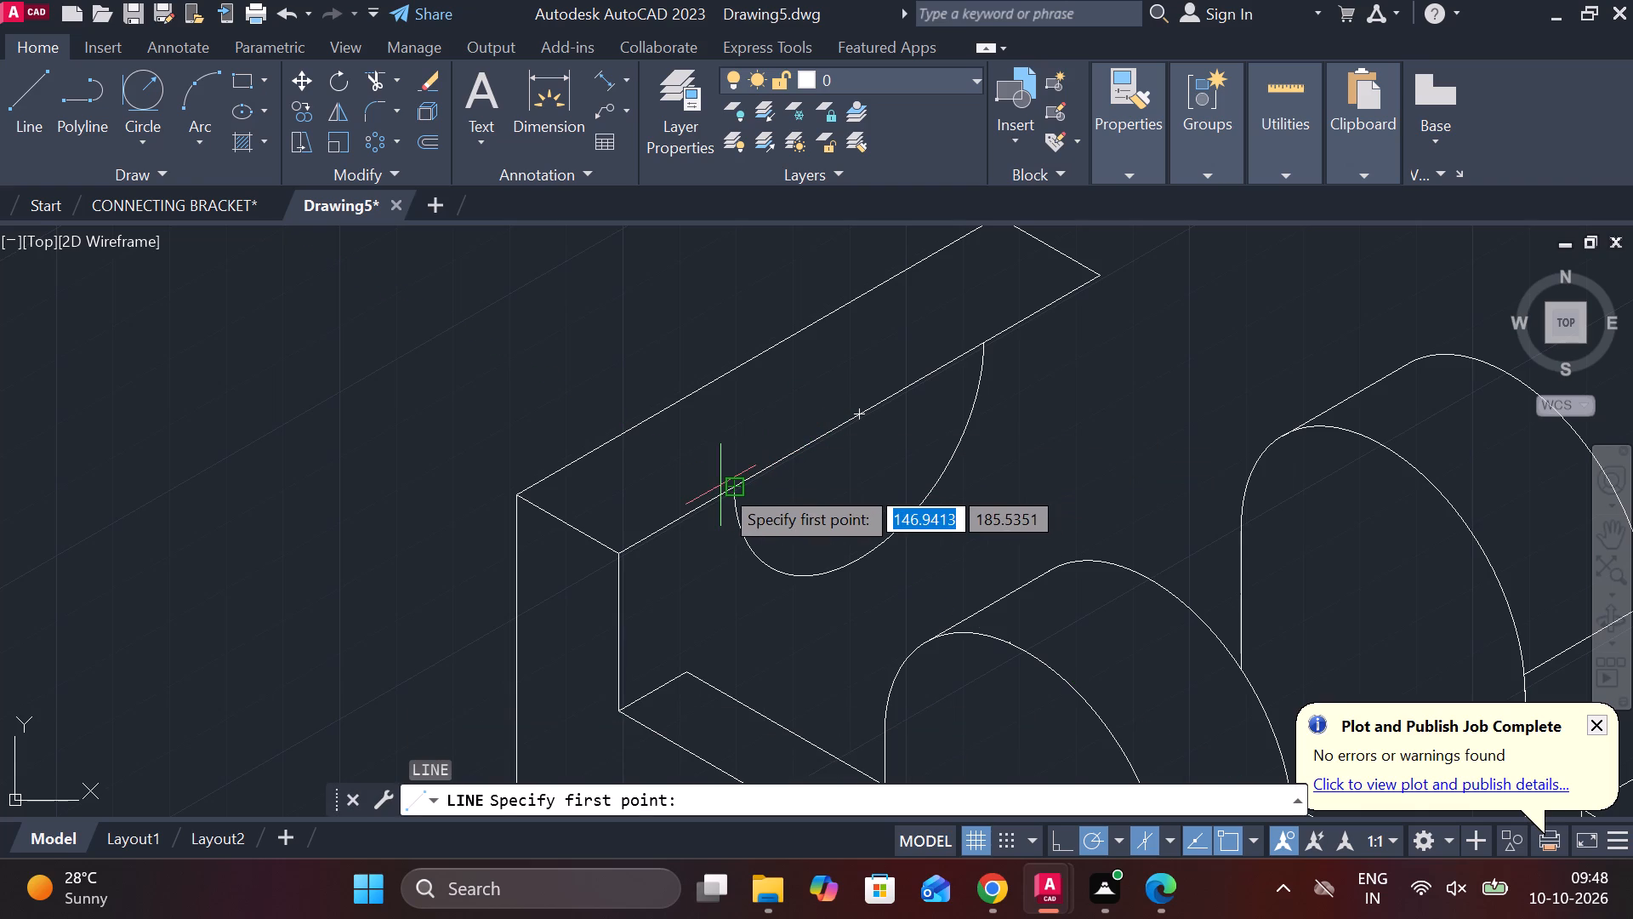
left_click(733, 485)
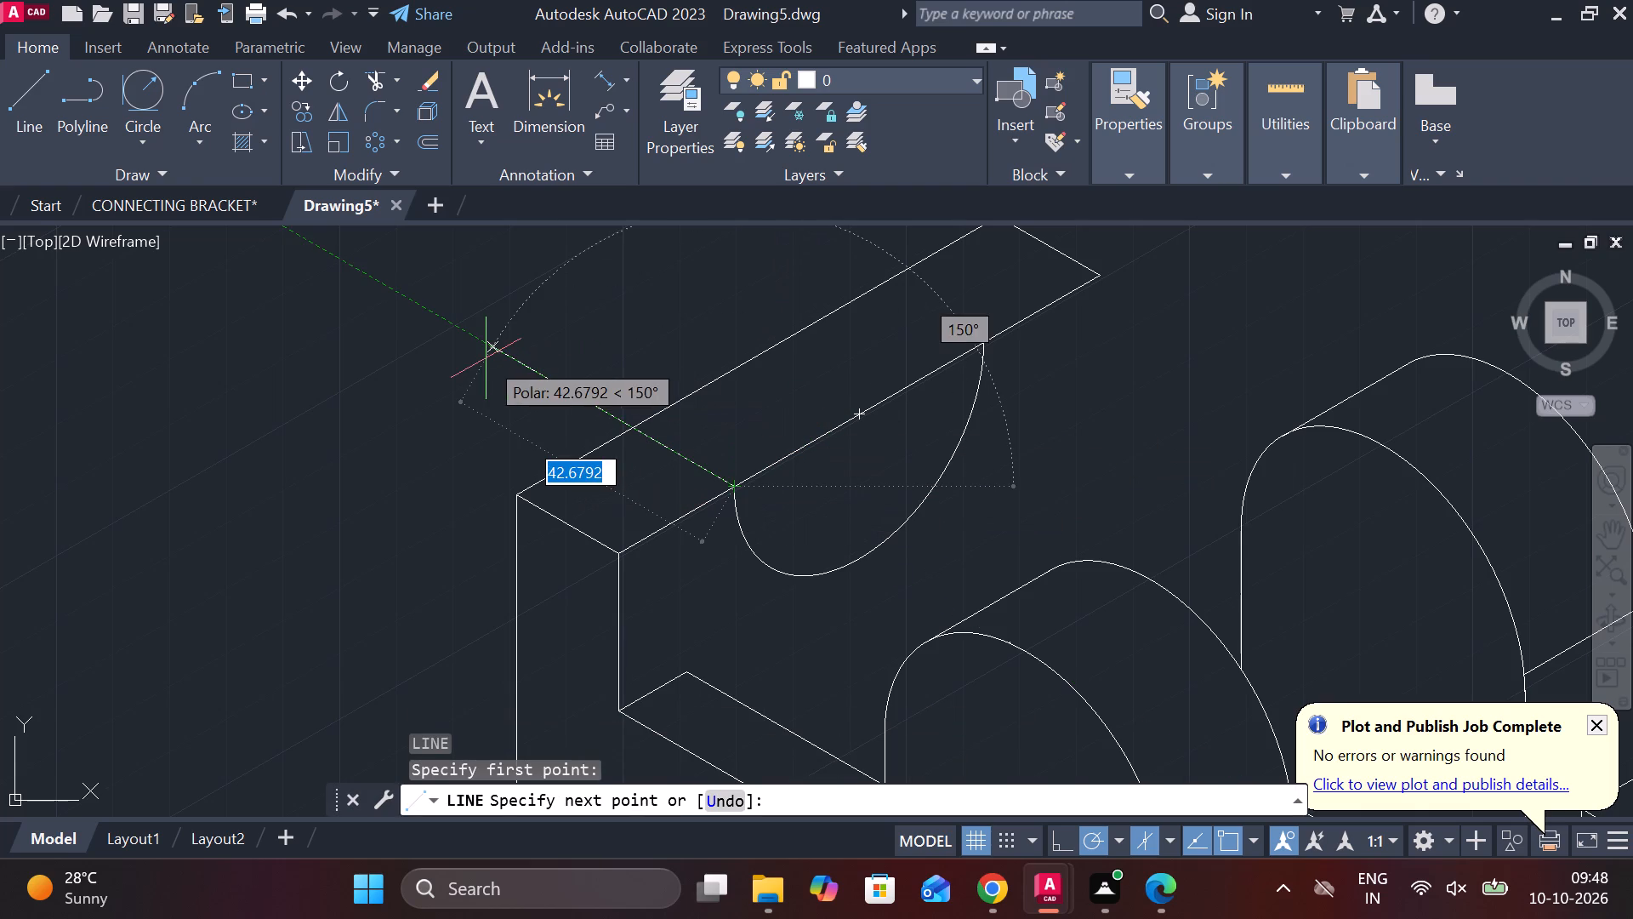
left_click(486, 358)
key("Escape")
key("space")
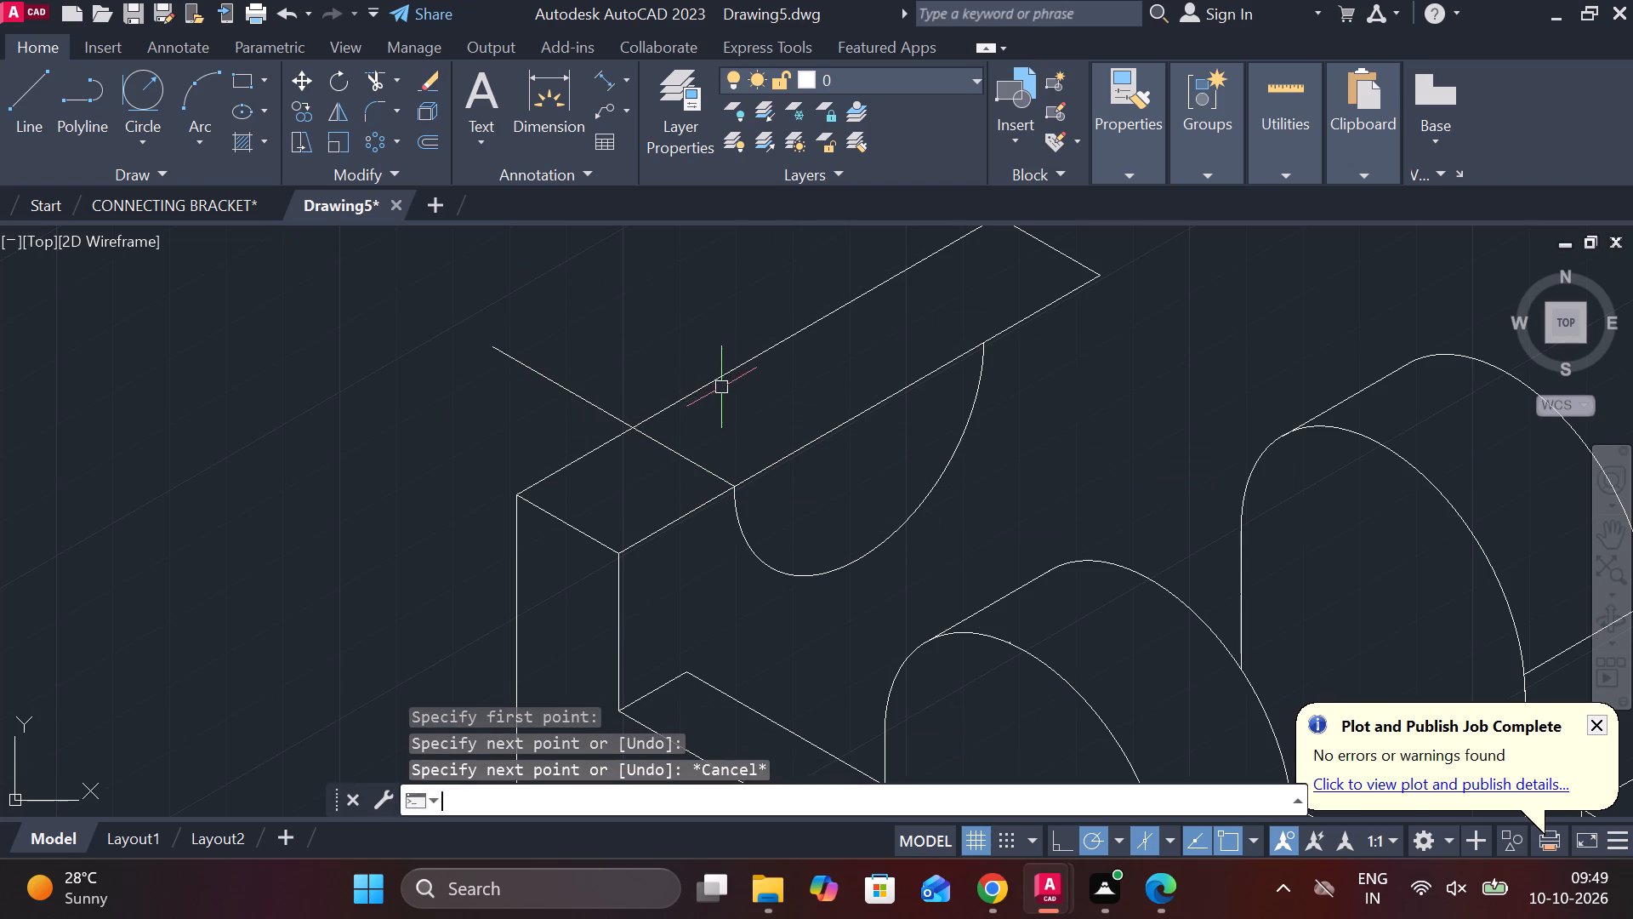
left_click(980, 351)
middle_click_drag(875, 286, 893, 337)
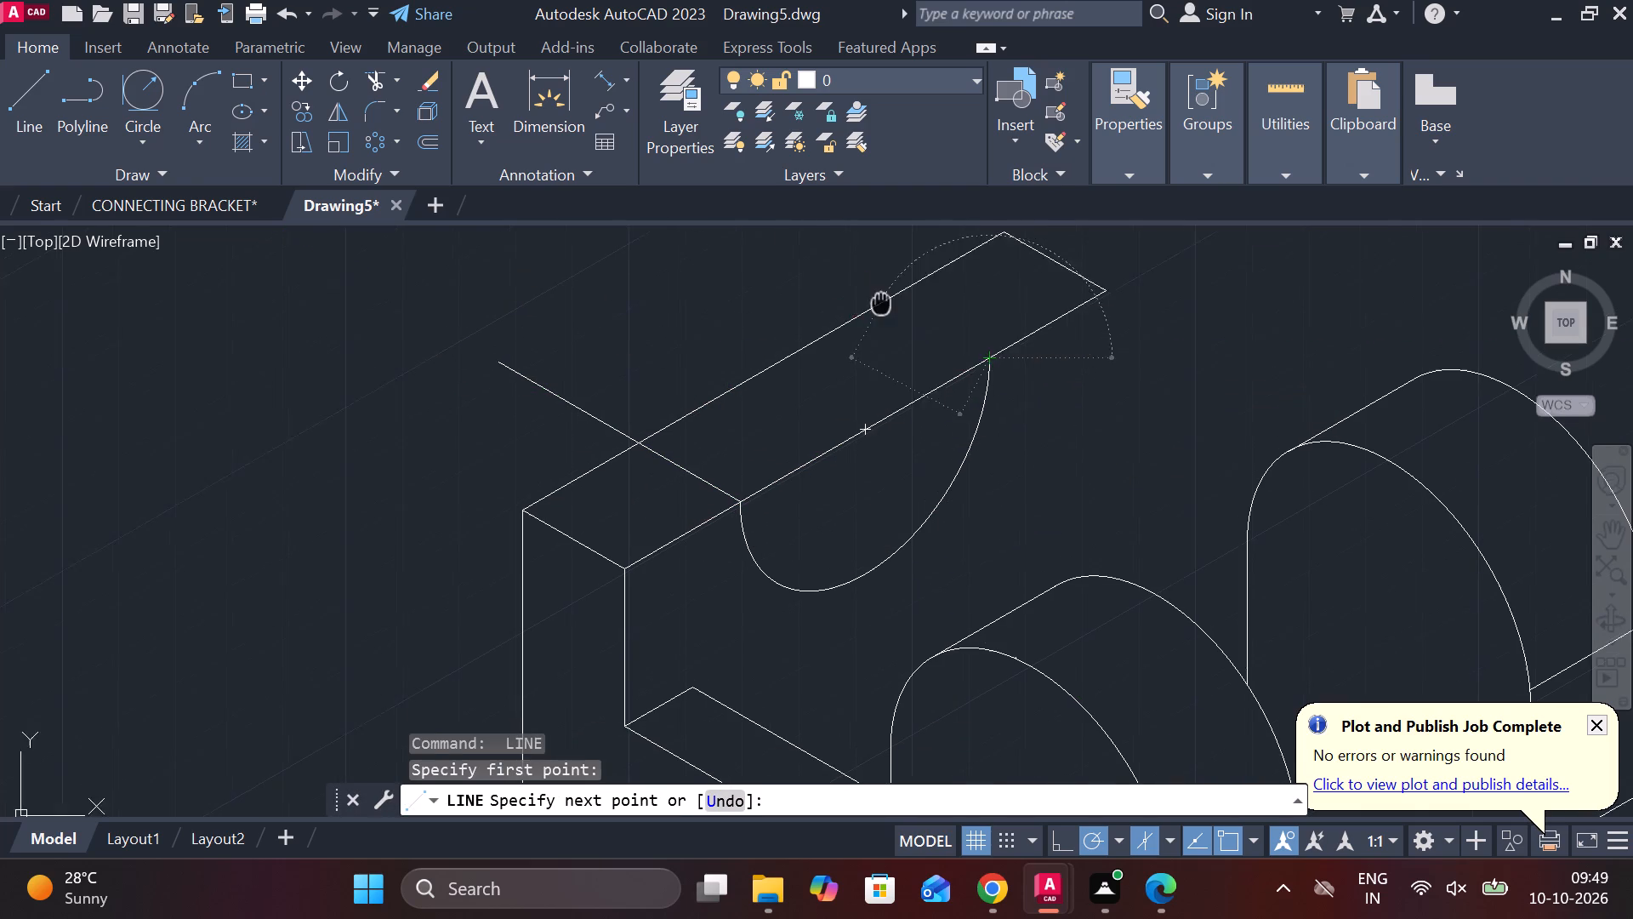
middle_click_drag(893, 337, 913, 377)
left_click(838, 315)
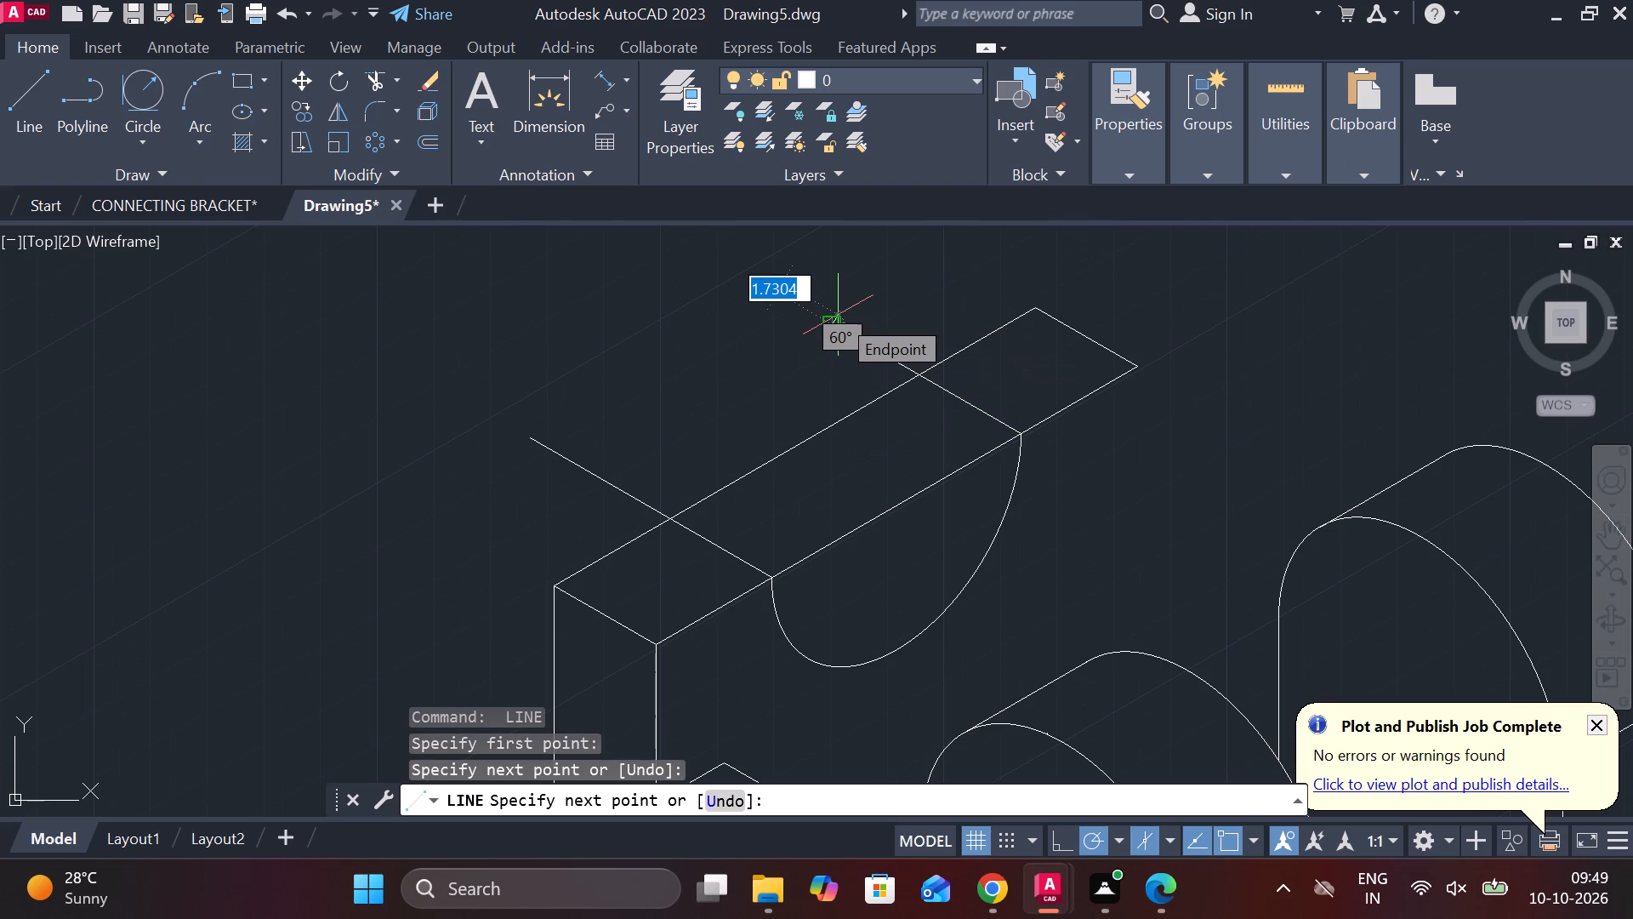
key("Escape")
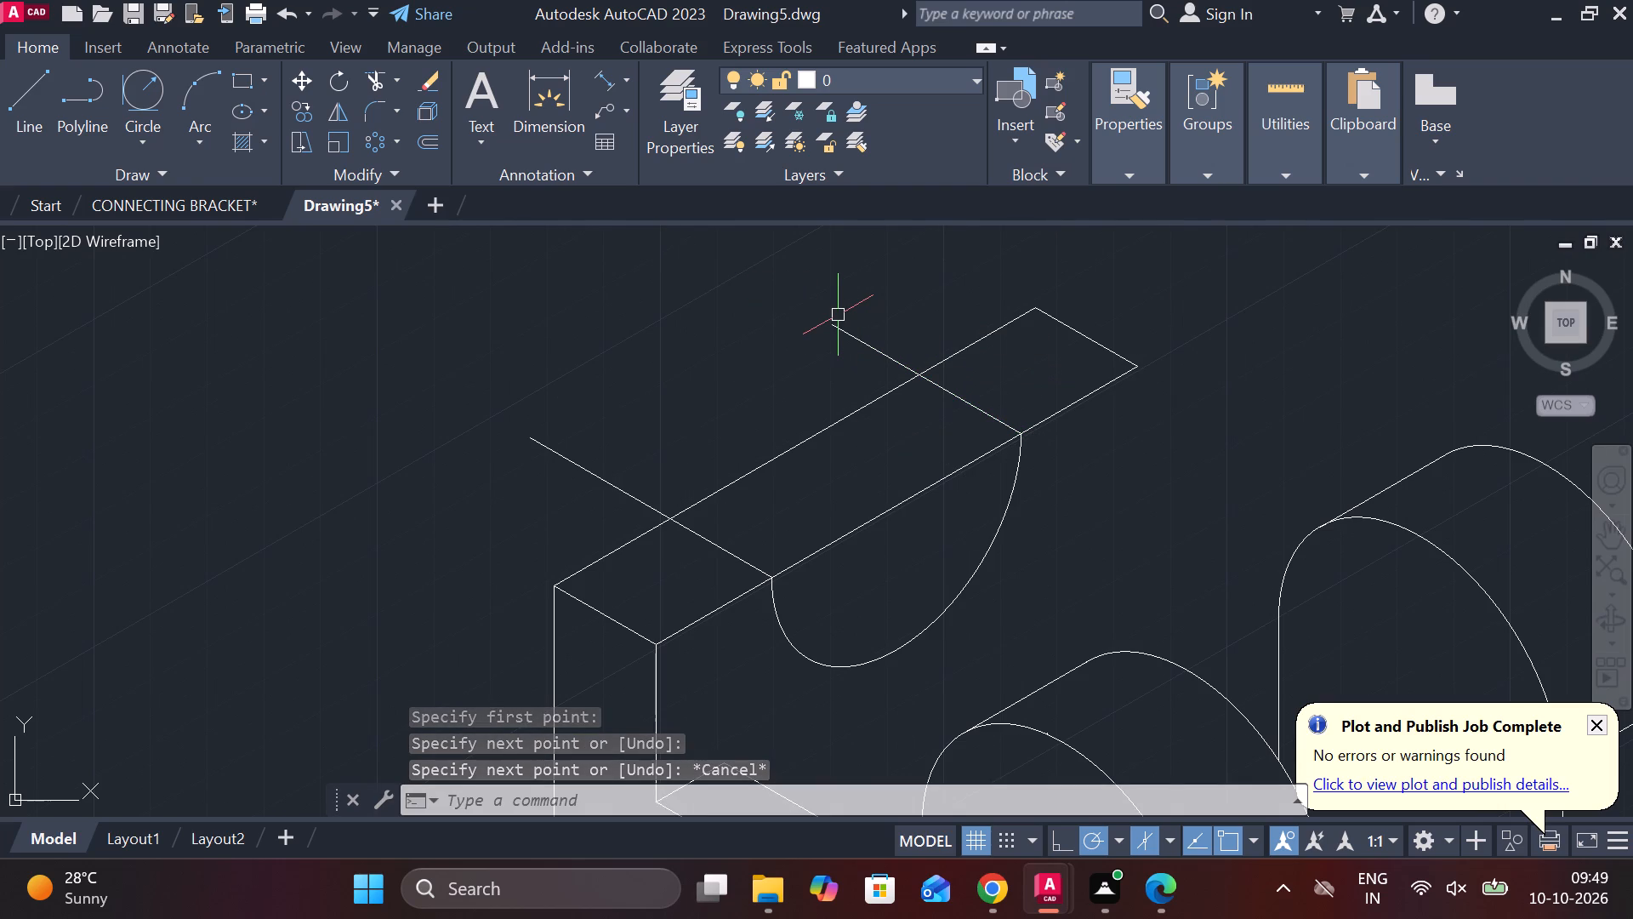
key("Escape")
Trim both cross lines' overshoots beyond the end upright's outer top edge.
type("TR")
key("space")
left_click(845, 328)
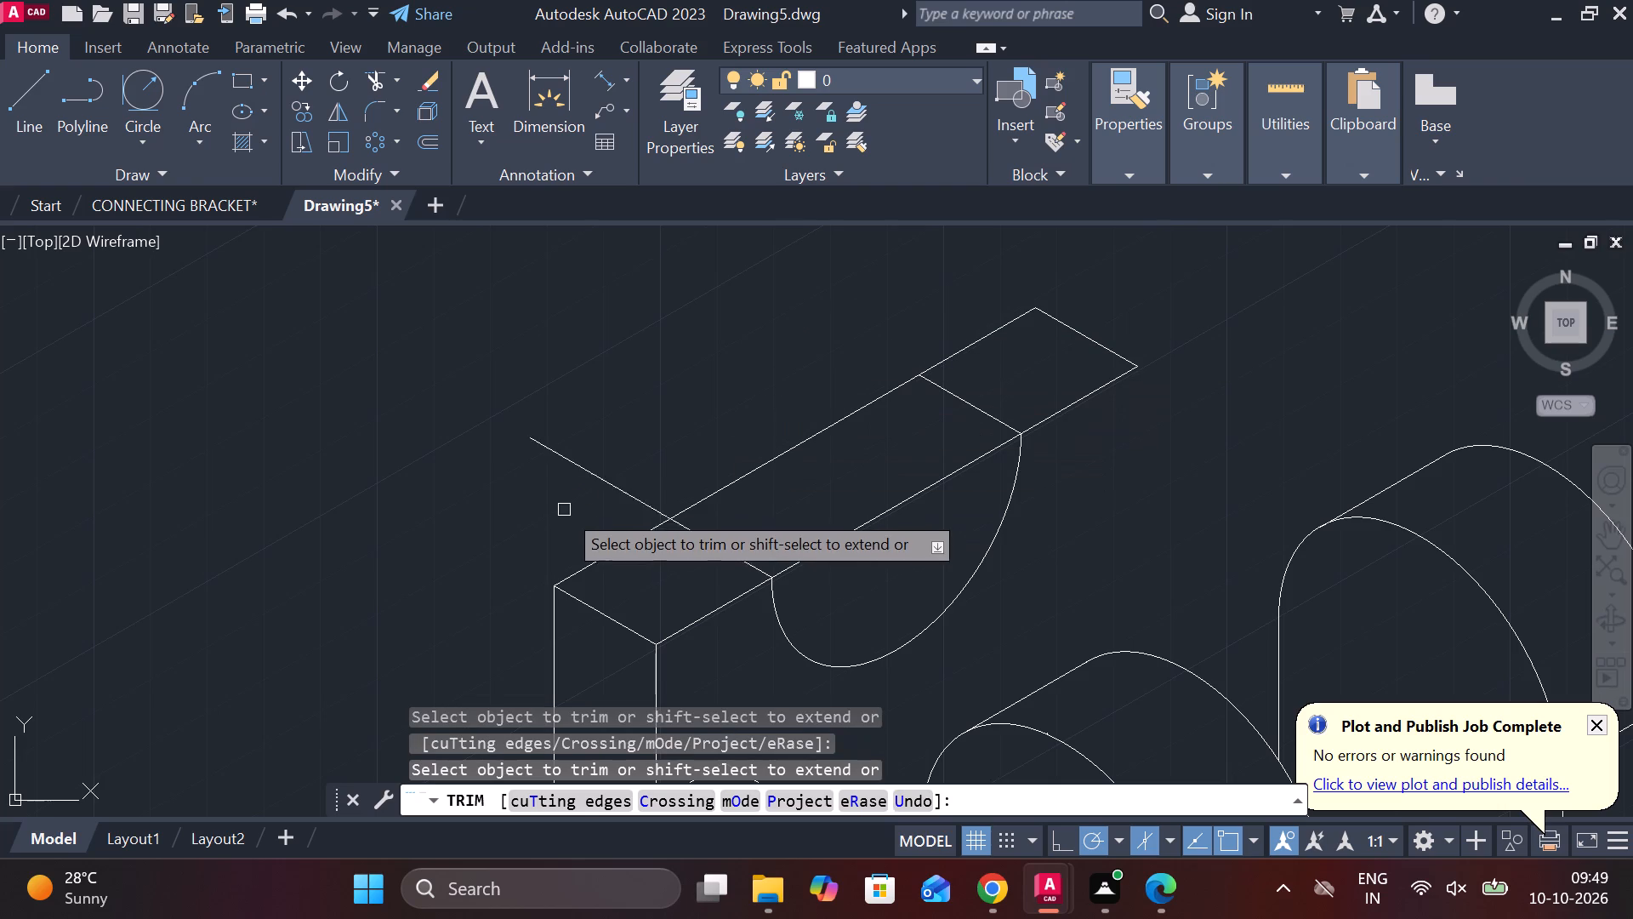
left_click(595, 477)
middle_click_drag(600, 435, 577, 393)
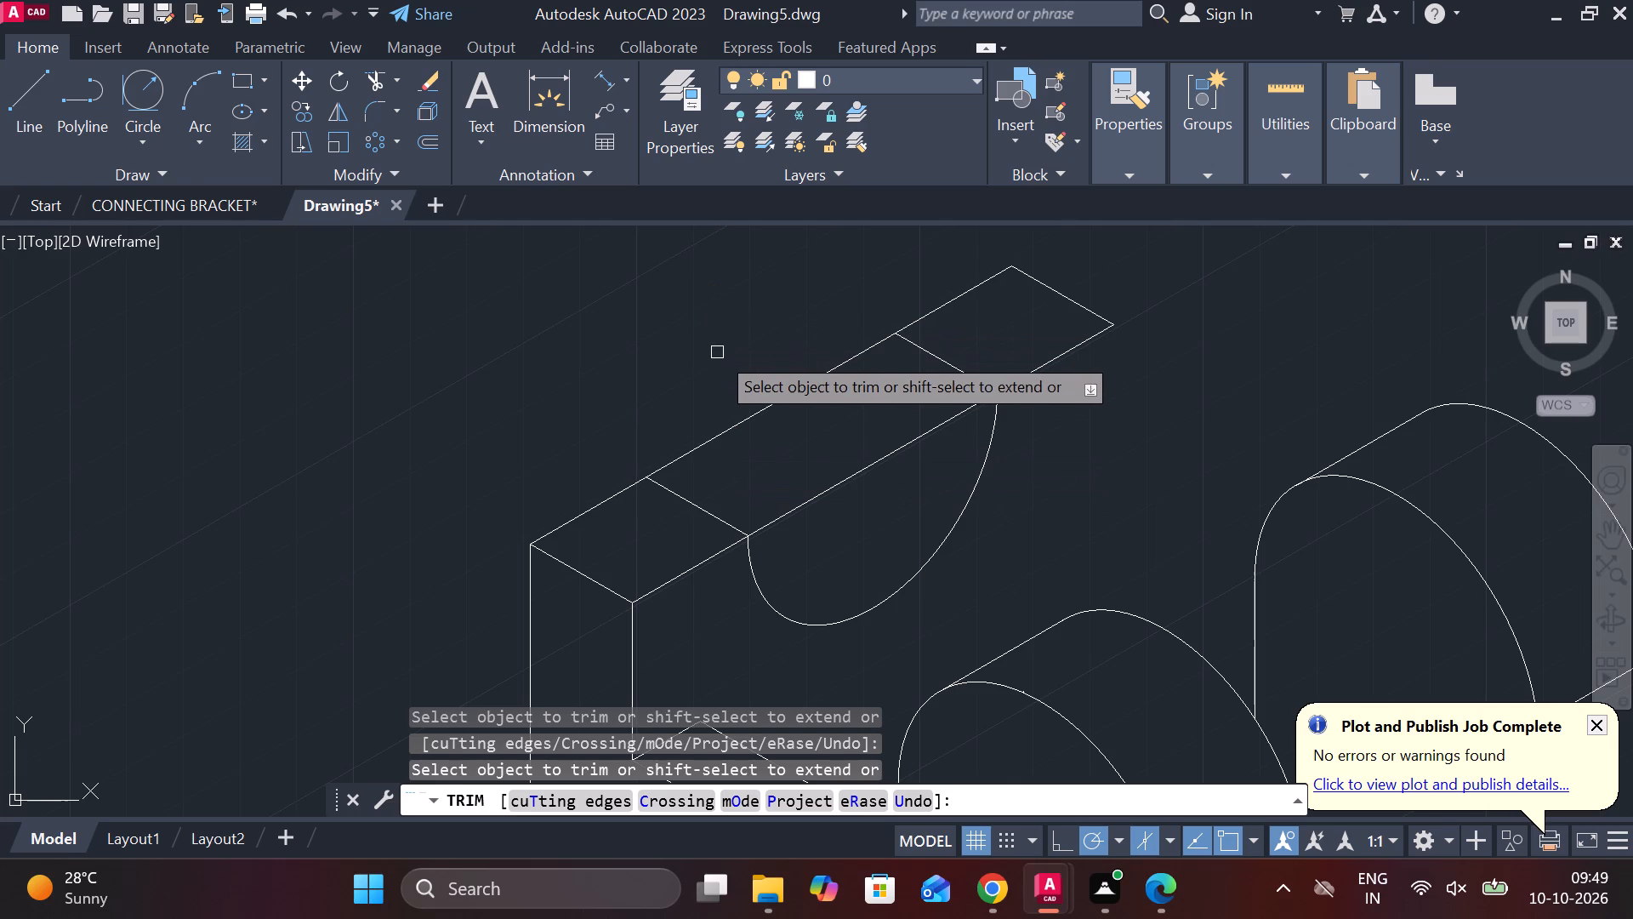
key("Escape")
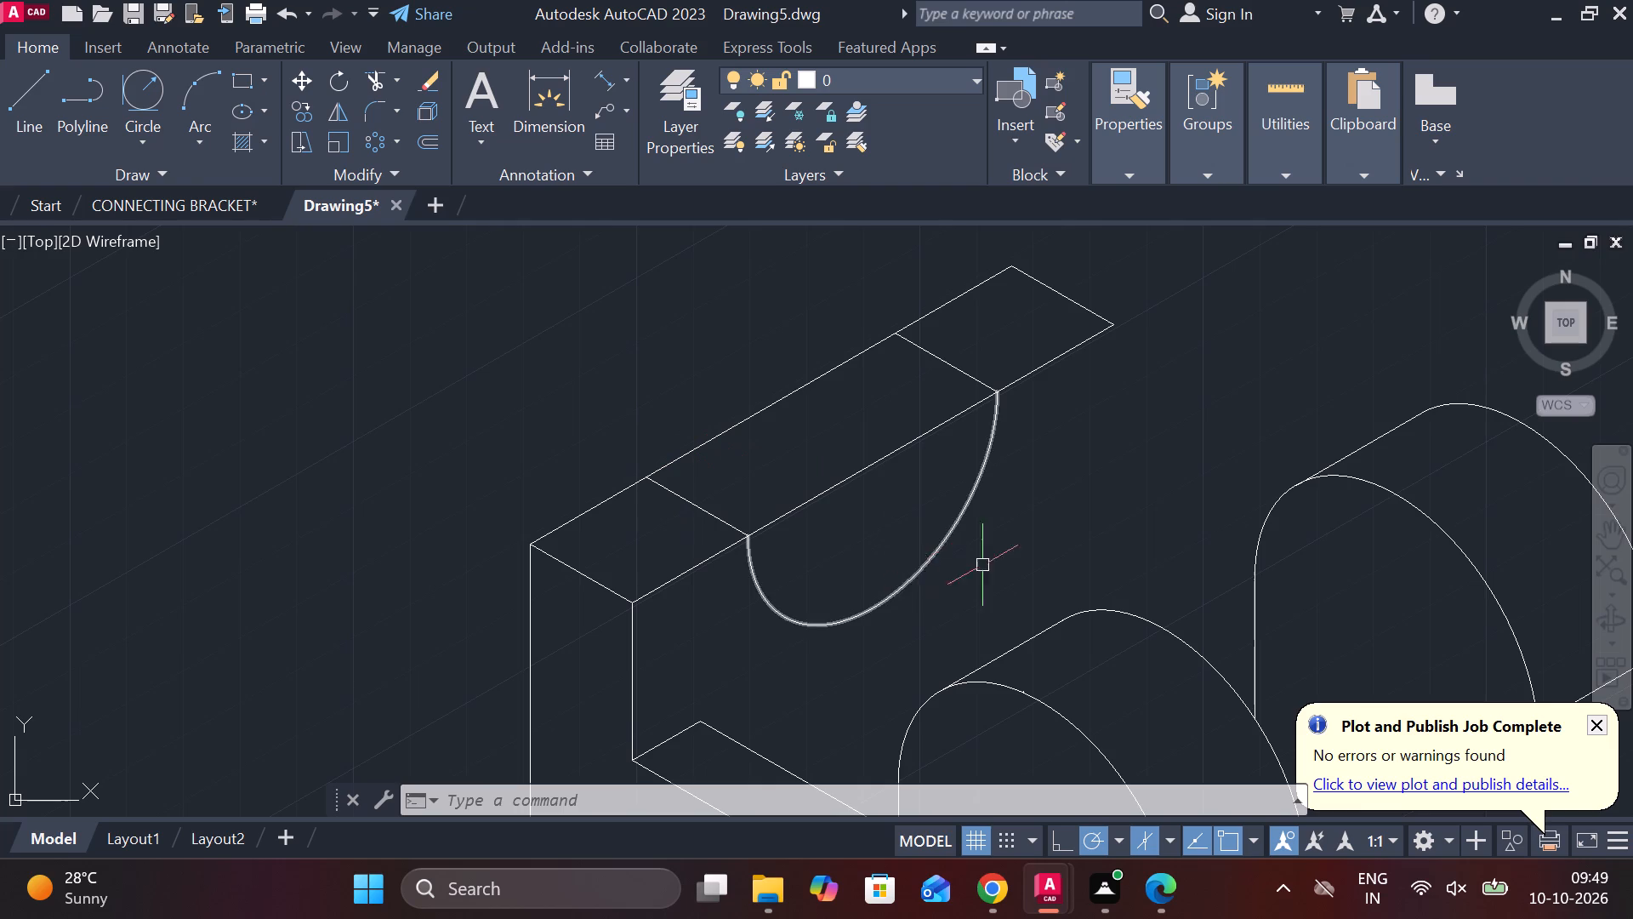
Draw a radius 14 isocircle concentric with the radius 22 arc on the end upright's inner top edge.
type("EL")
key("Return")
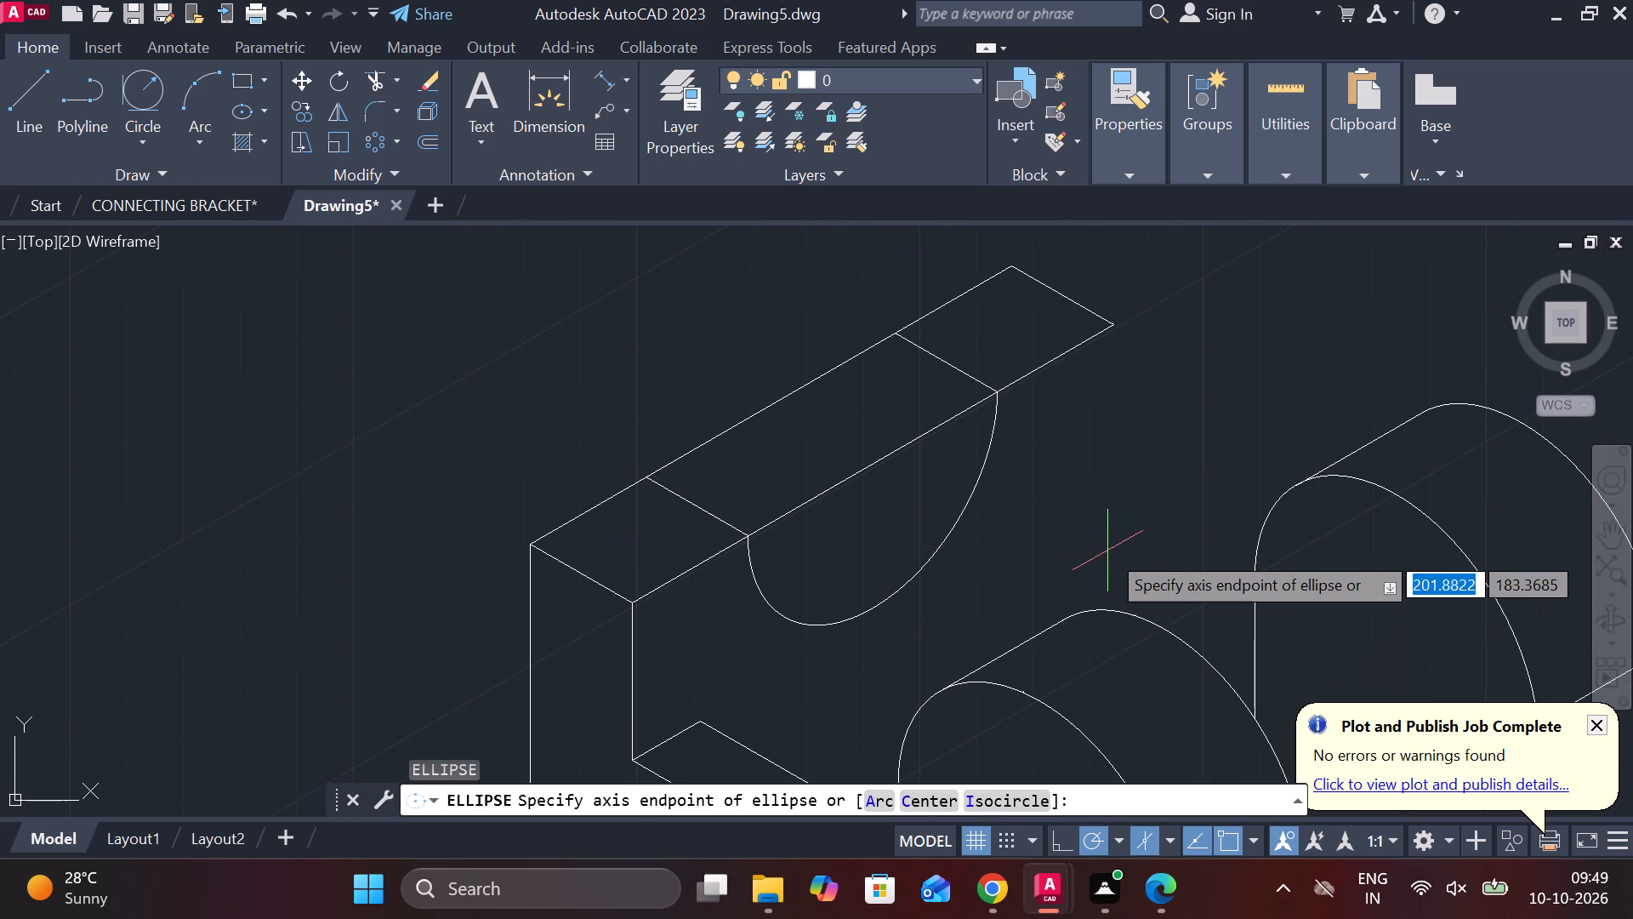
key("i")
key("Return")
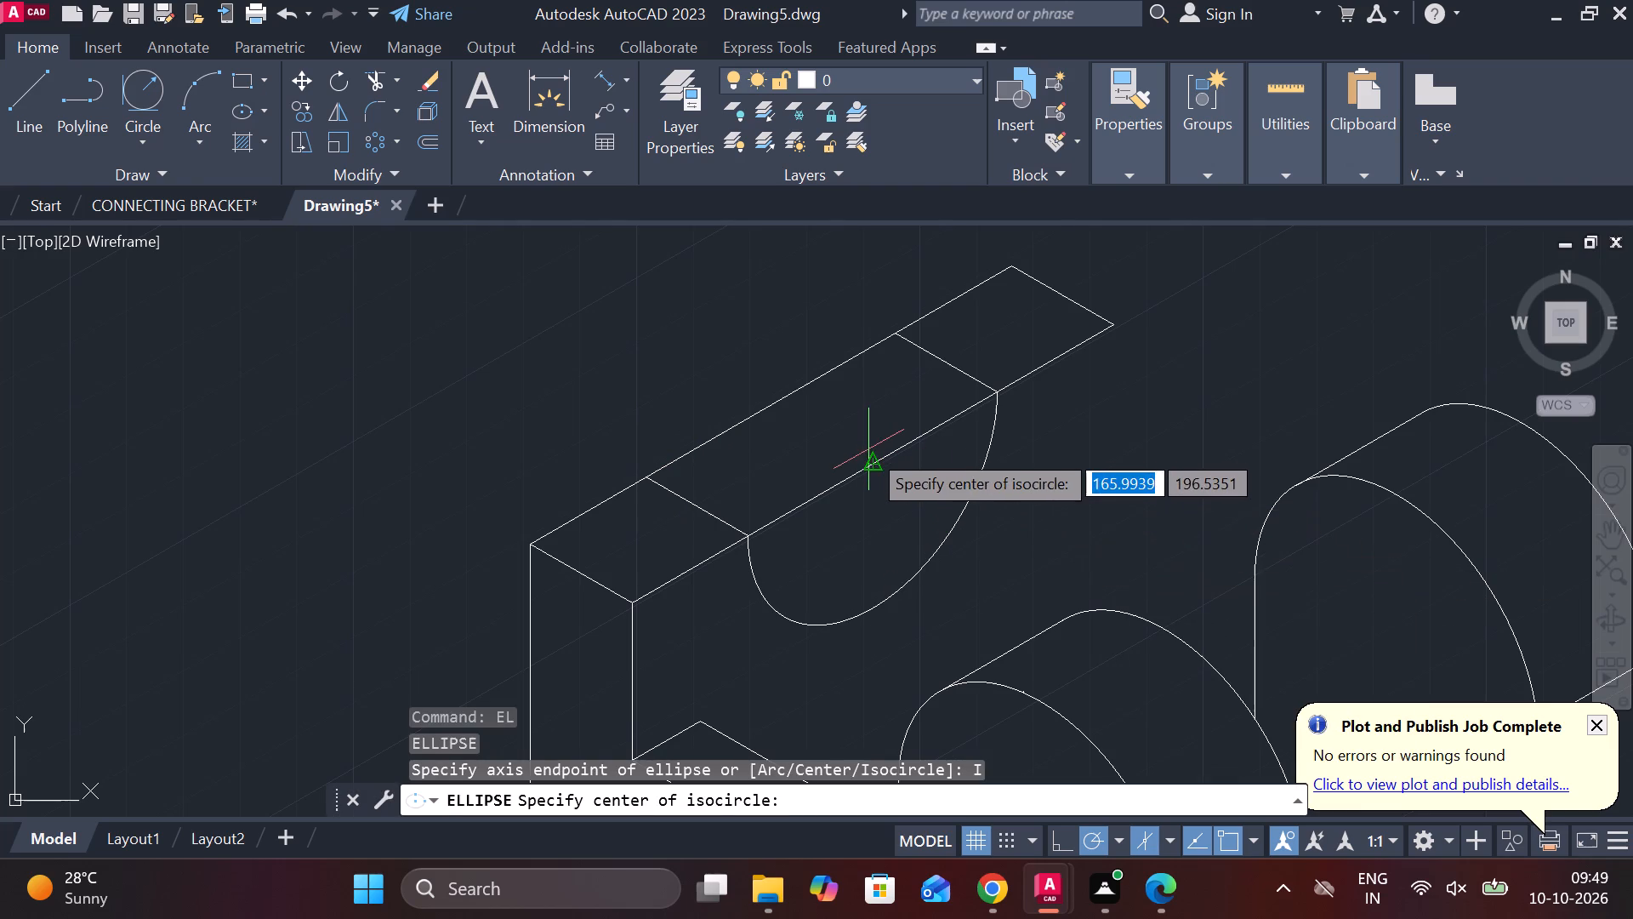
left_click(870, 454)
type("14")
key("space")
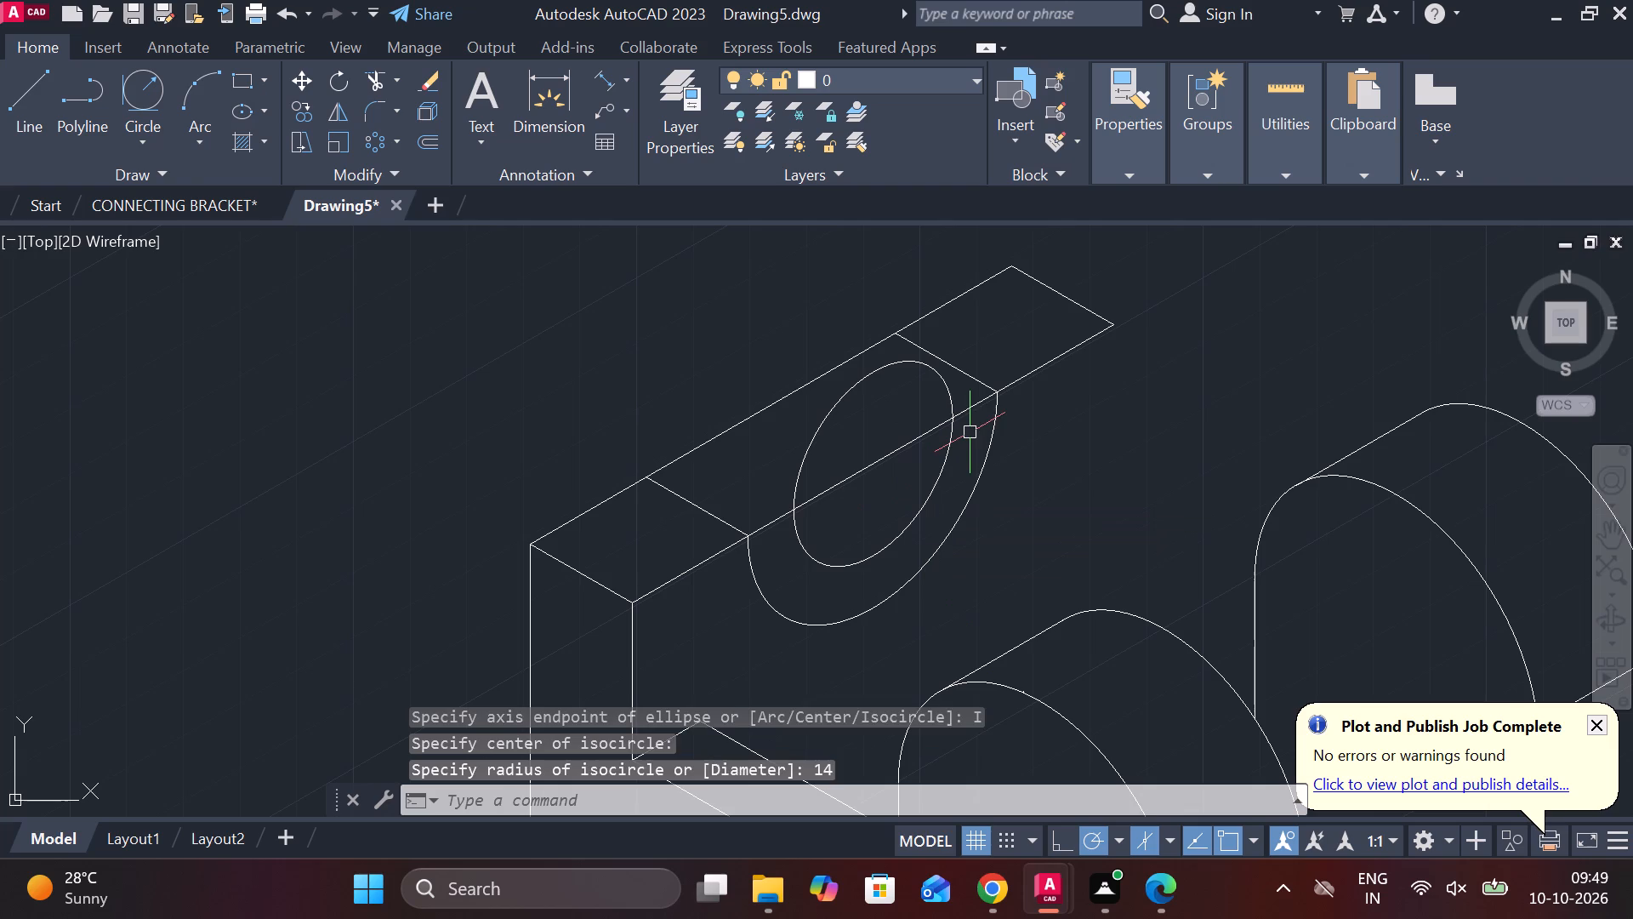
key("Escape")
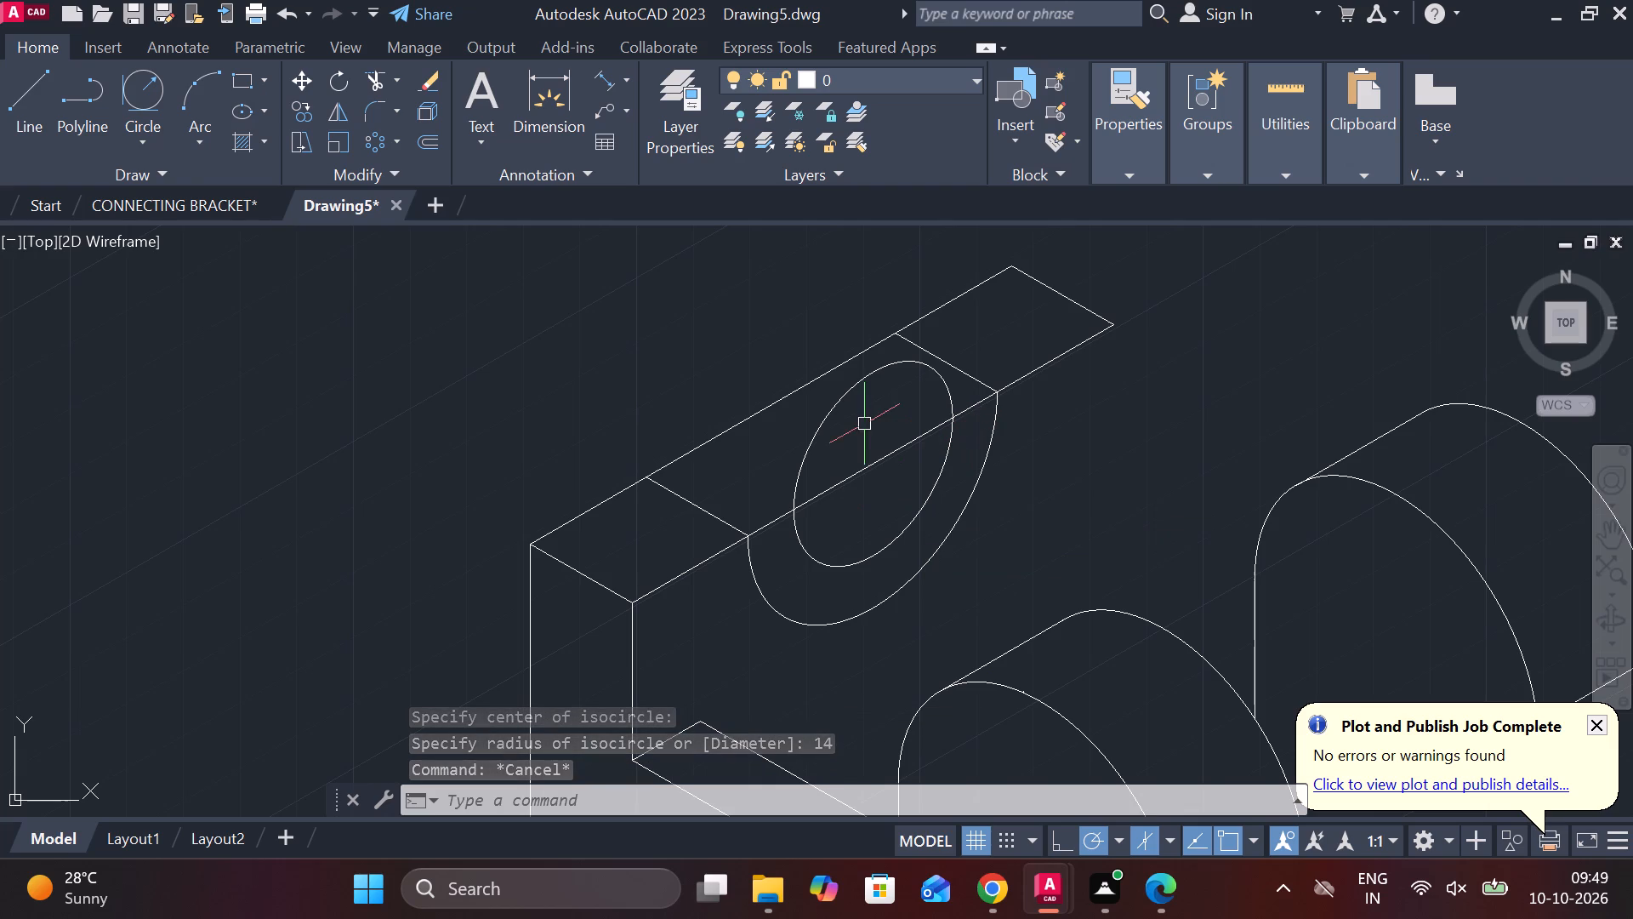
From the front cross line's outer end, draw a 28-long line at 330°, continuing with a 30° line parallel to the upright's top edge.
middle_click_drag(745, 347, 737, 325)
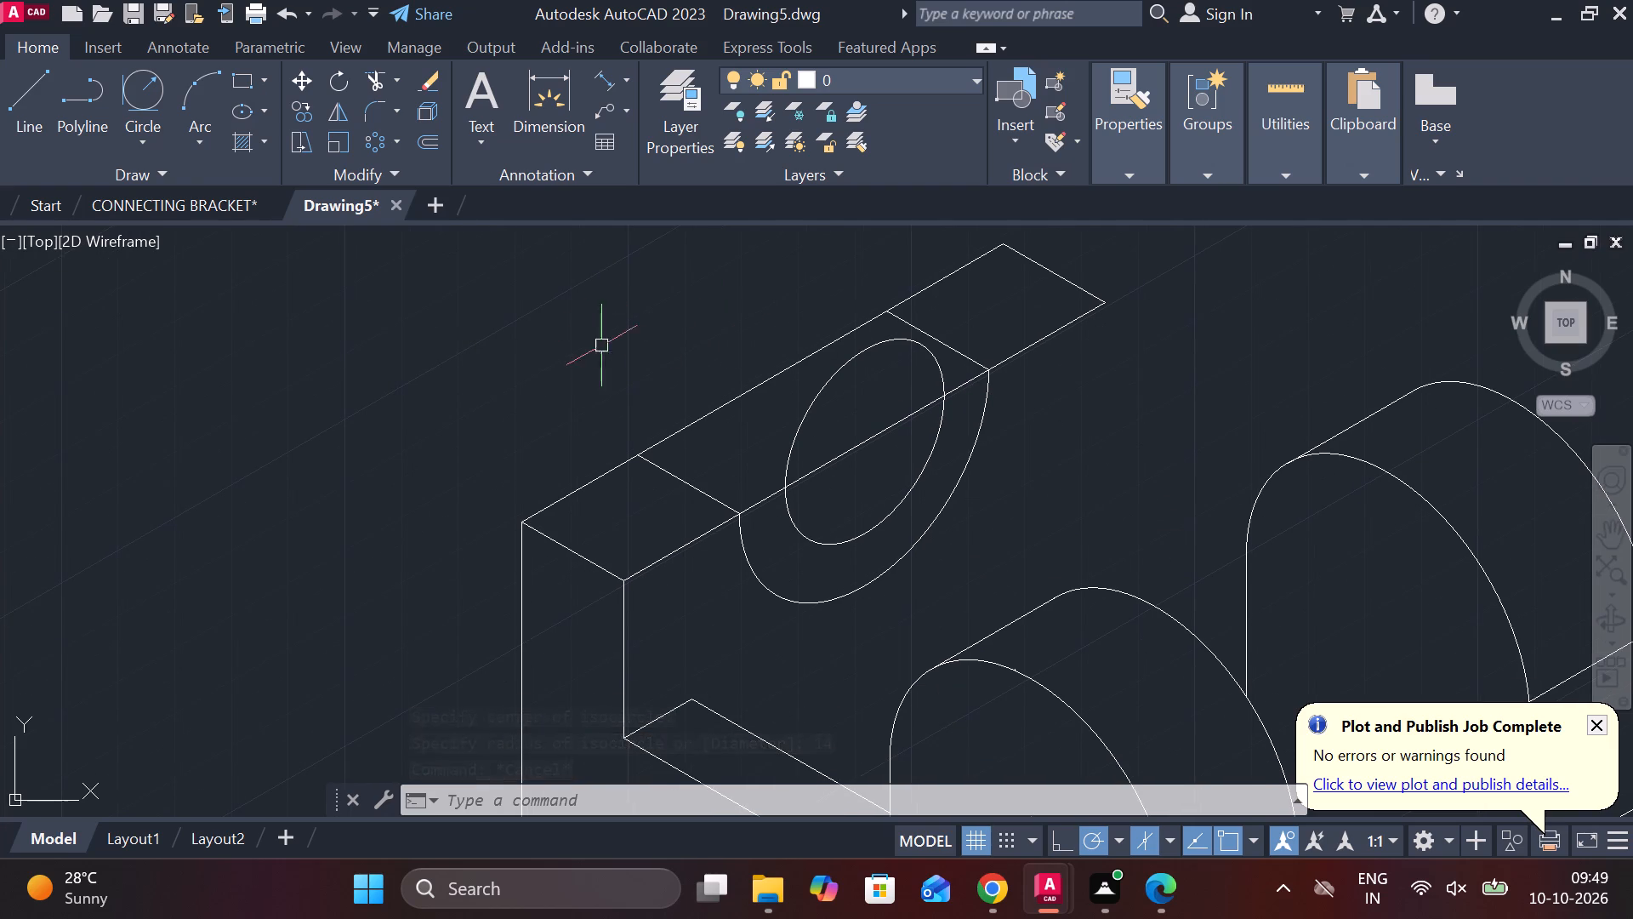
key("l")
key("Return")
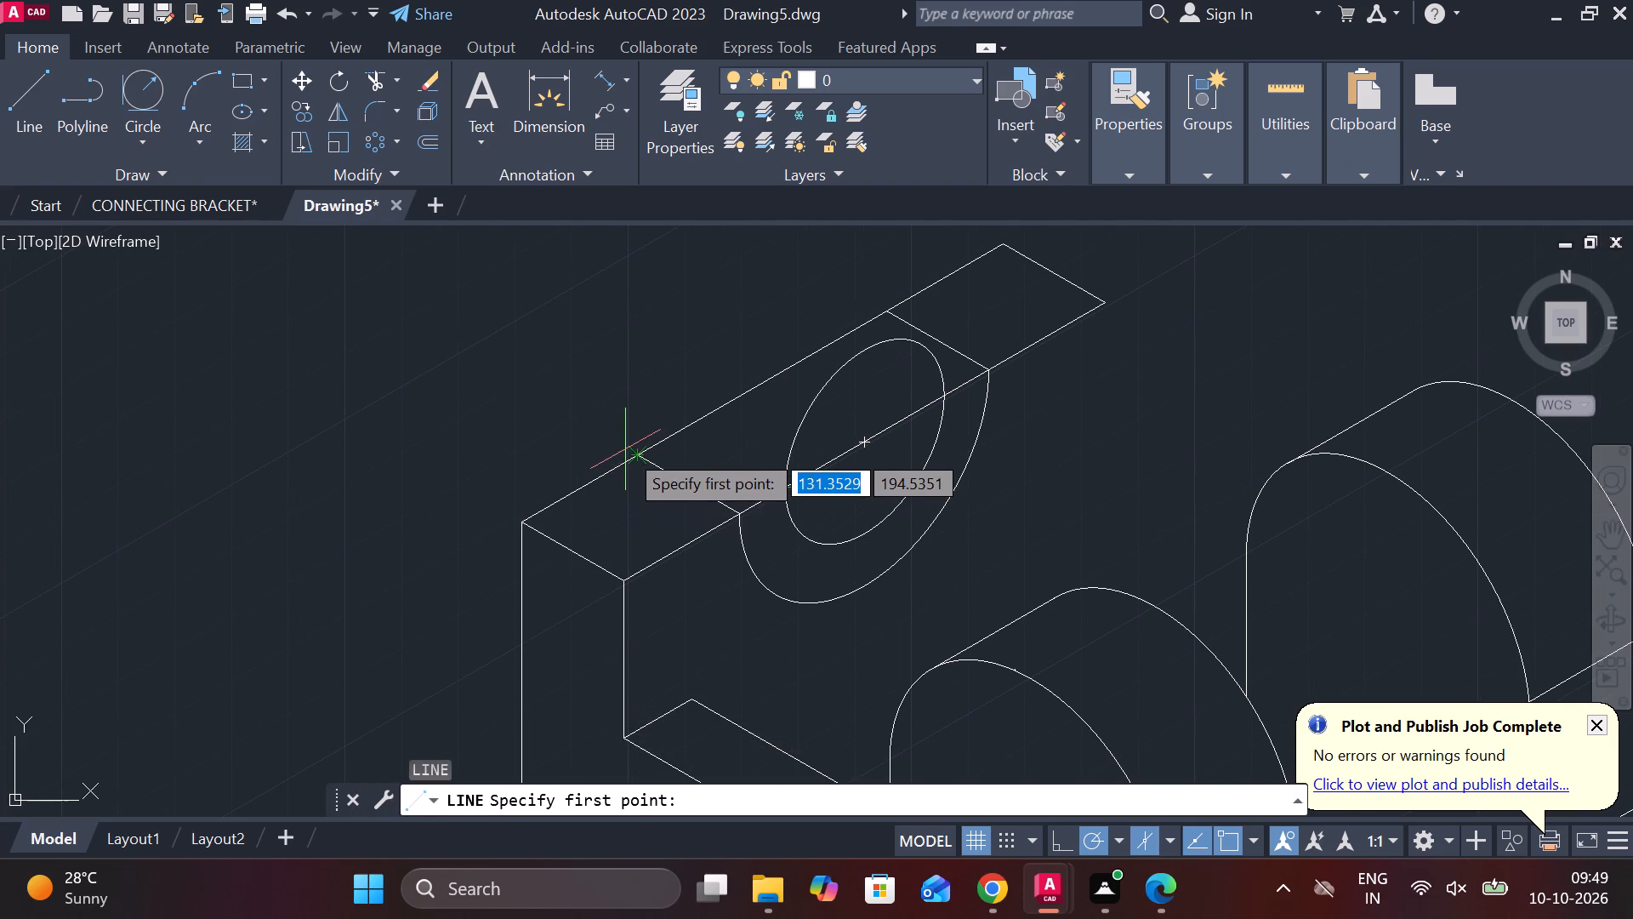
left_click(632, 453)
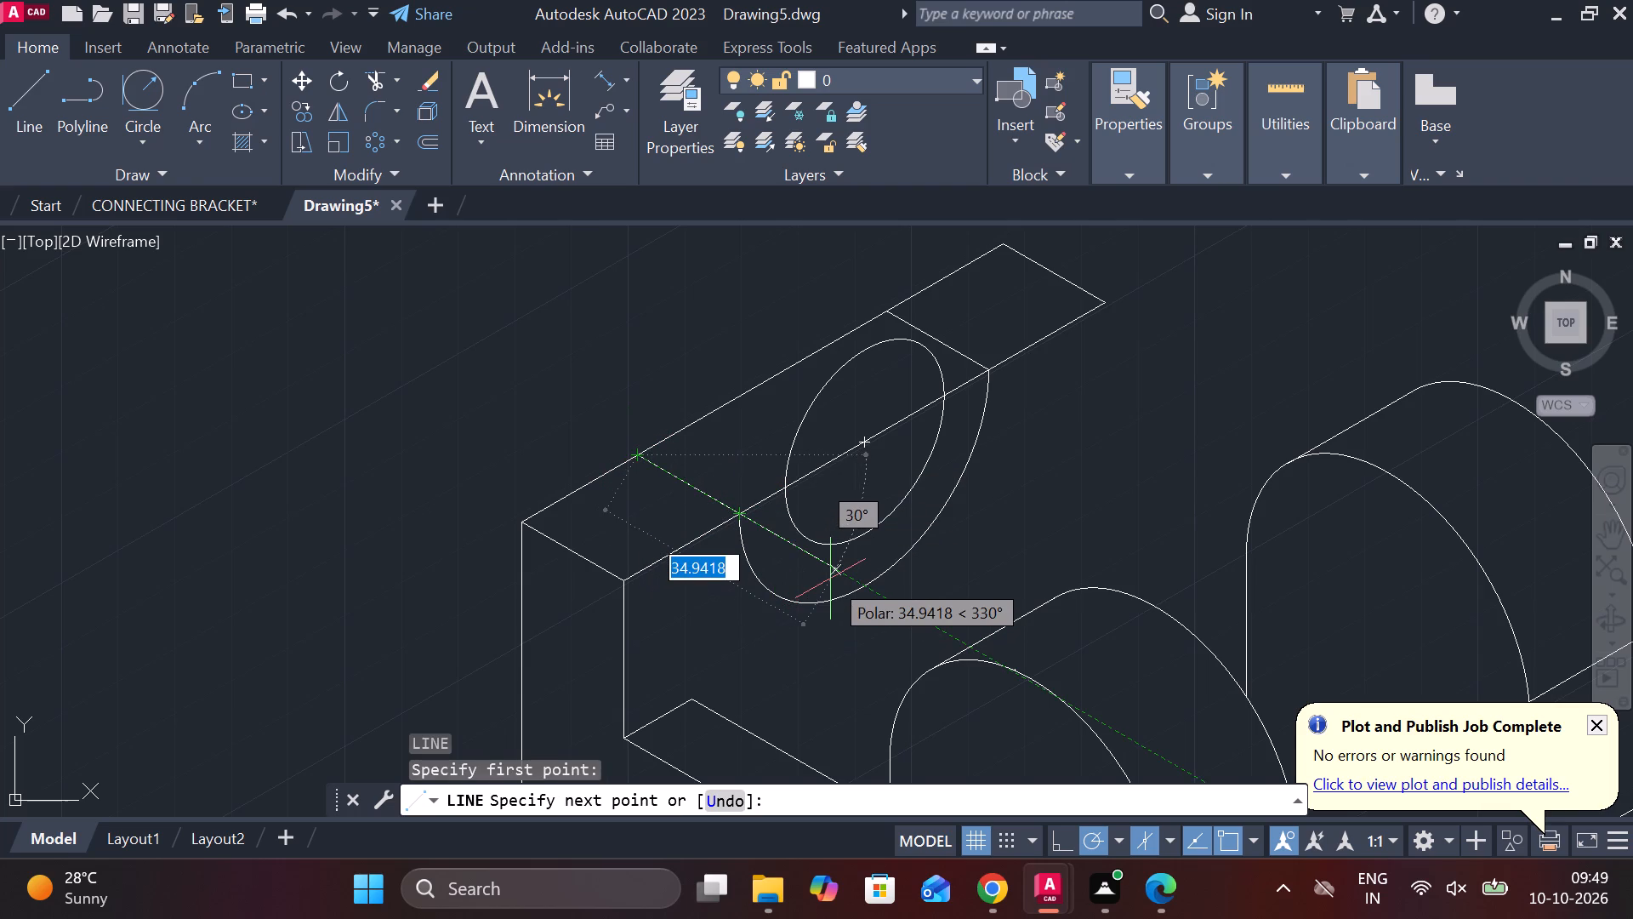
key("2")
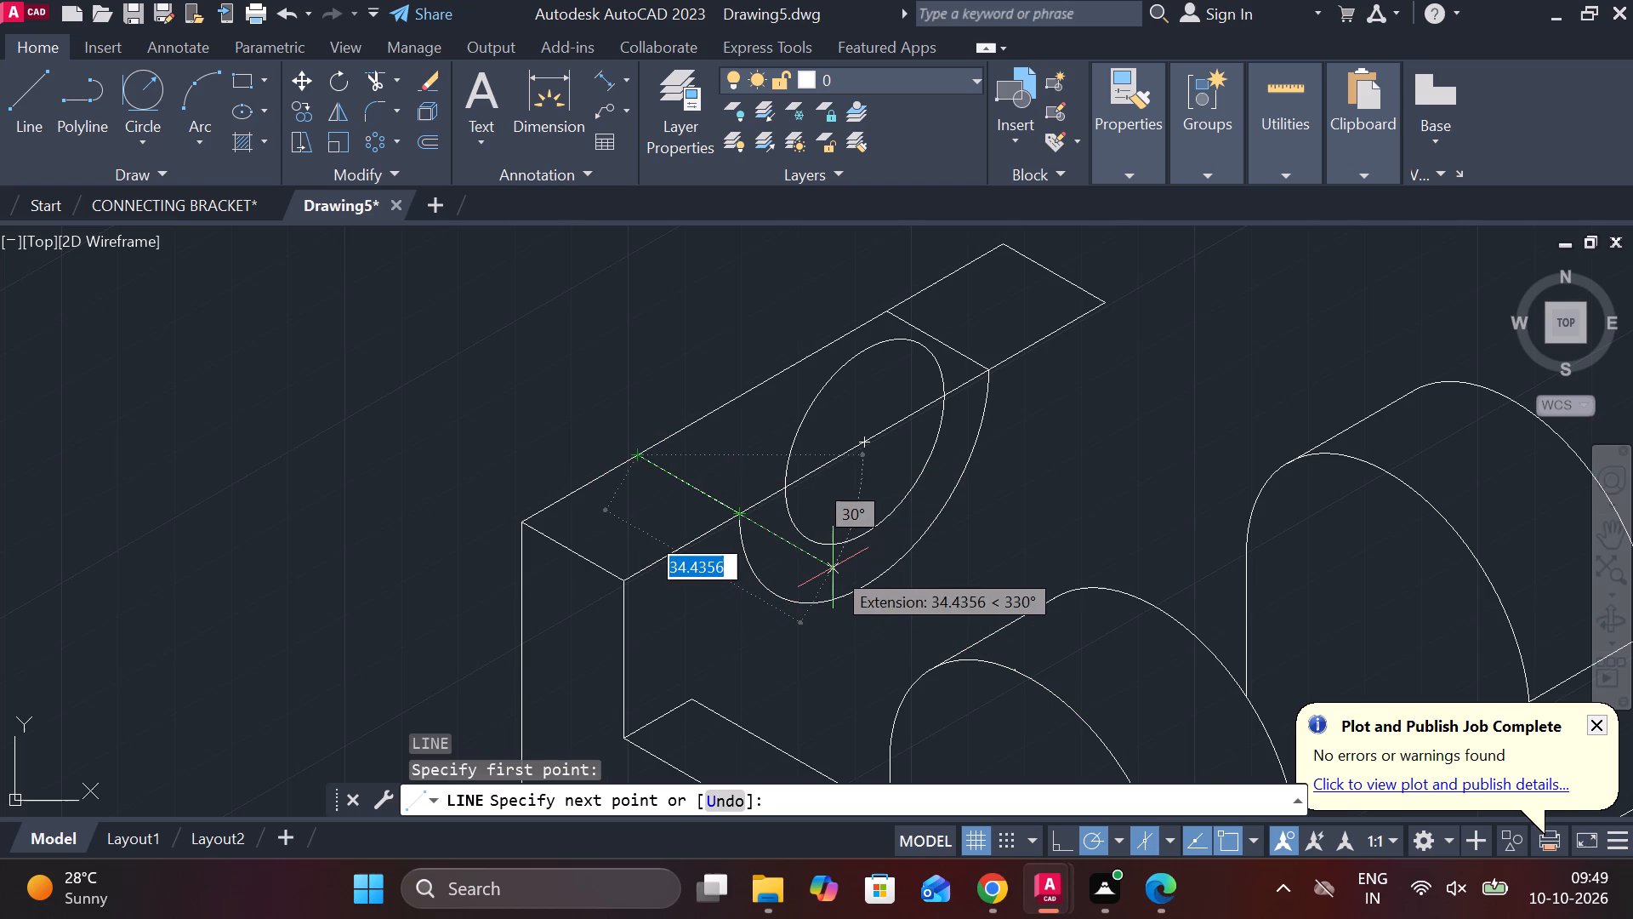
key("8")
key("Return")
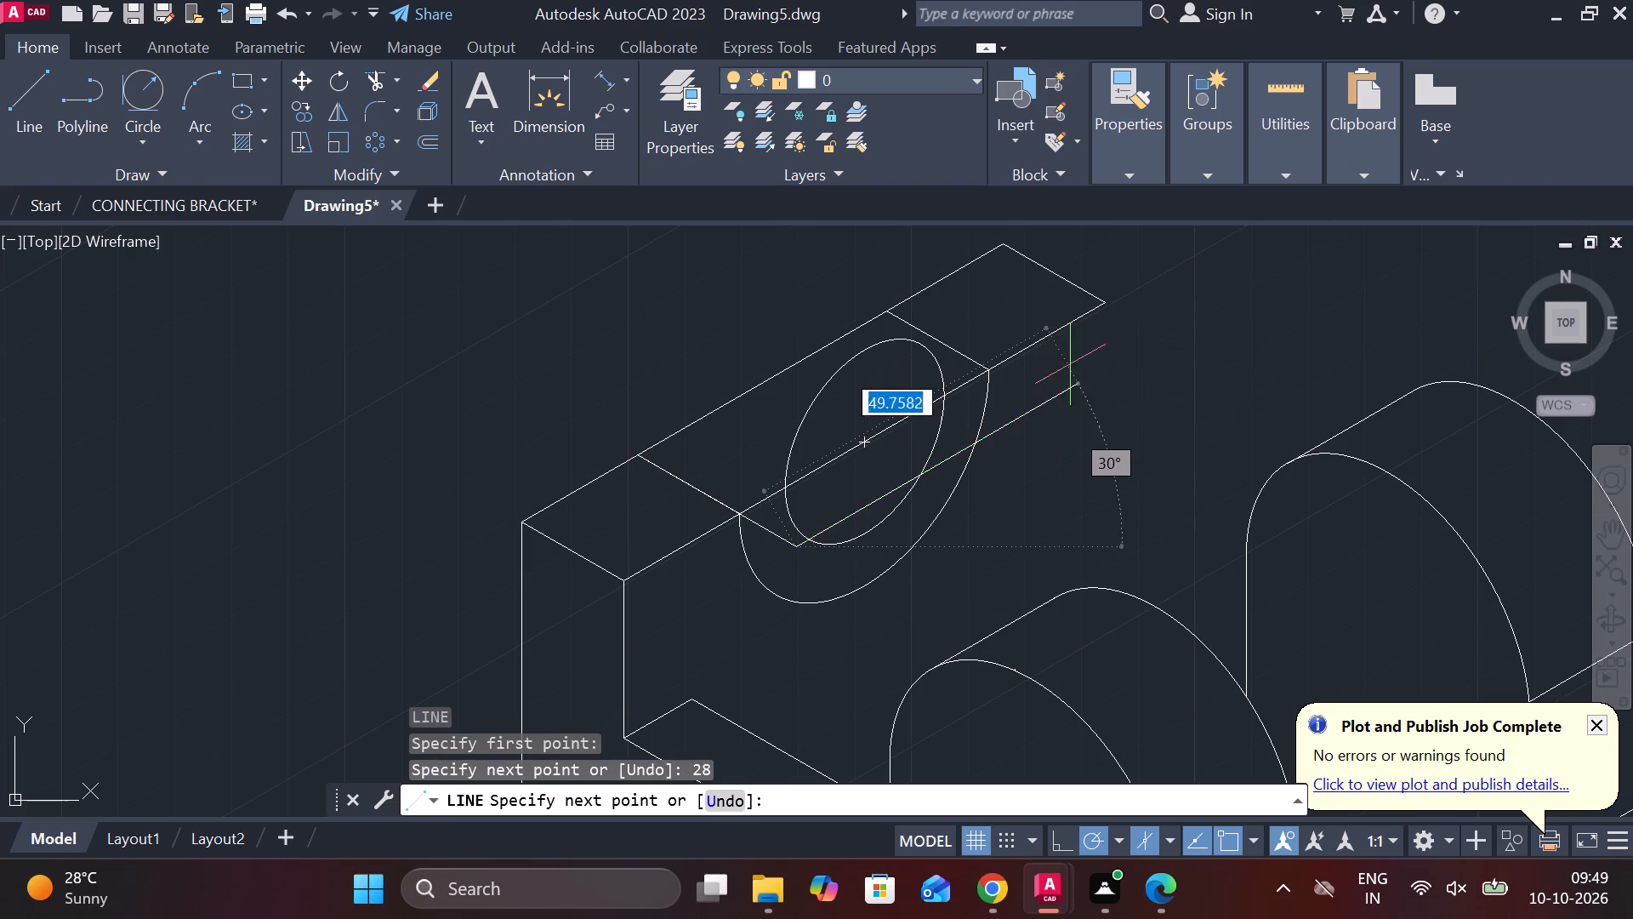
left_click(1181, 311)
key("Escape")
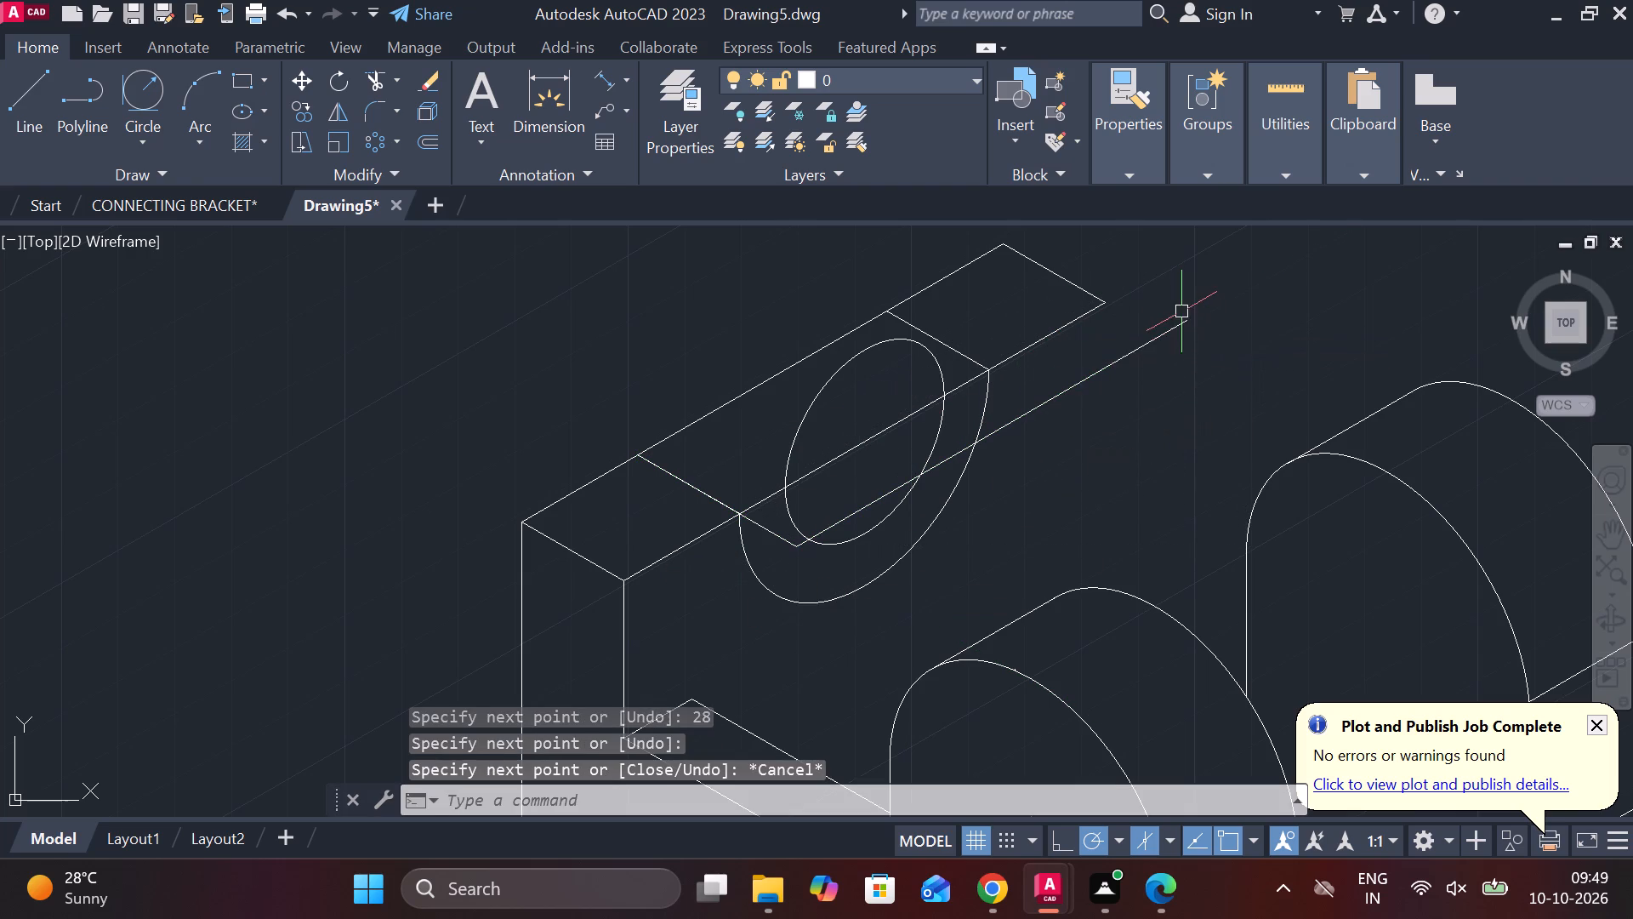
Copy the radius 22 arc from its front end to the 28-long line's end, 10 units away at 330°.
middle_click_drag(1019, 477, 1021, 454)
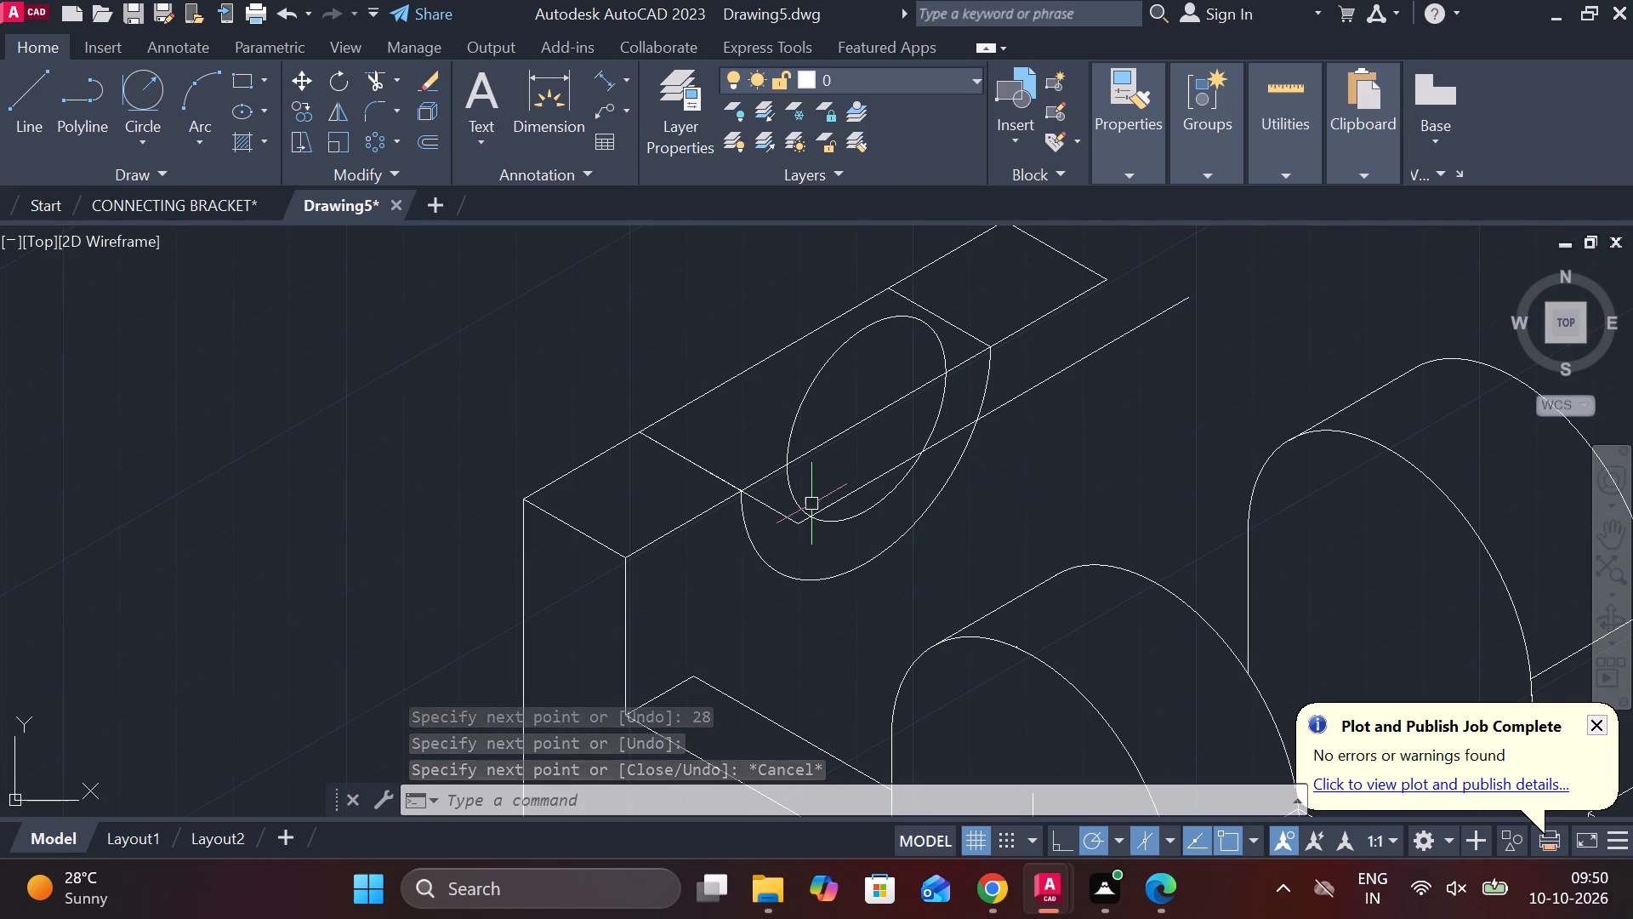
left_click(799, 576)
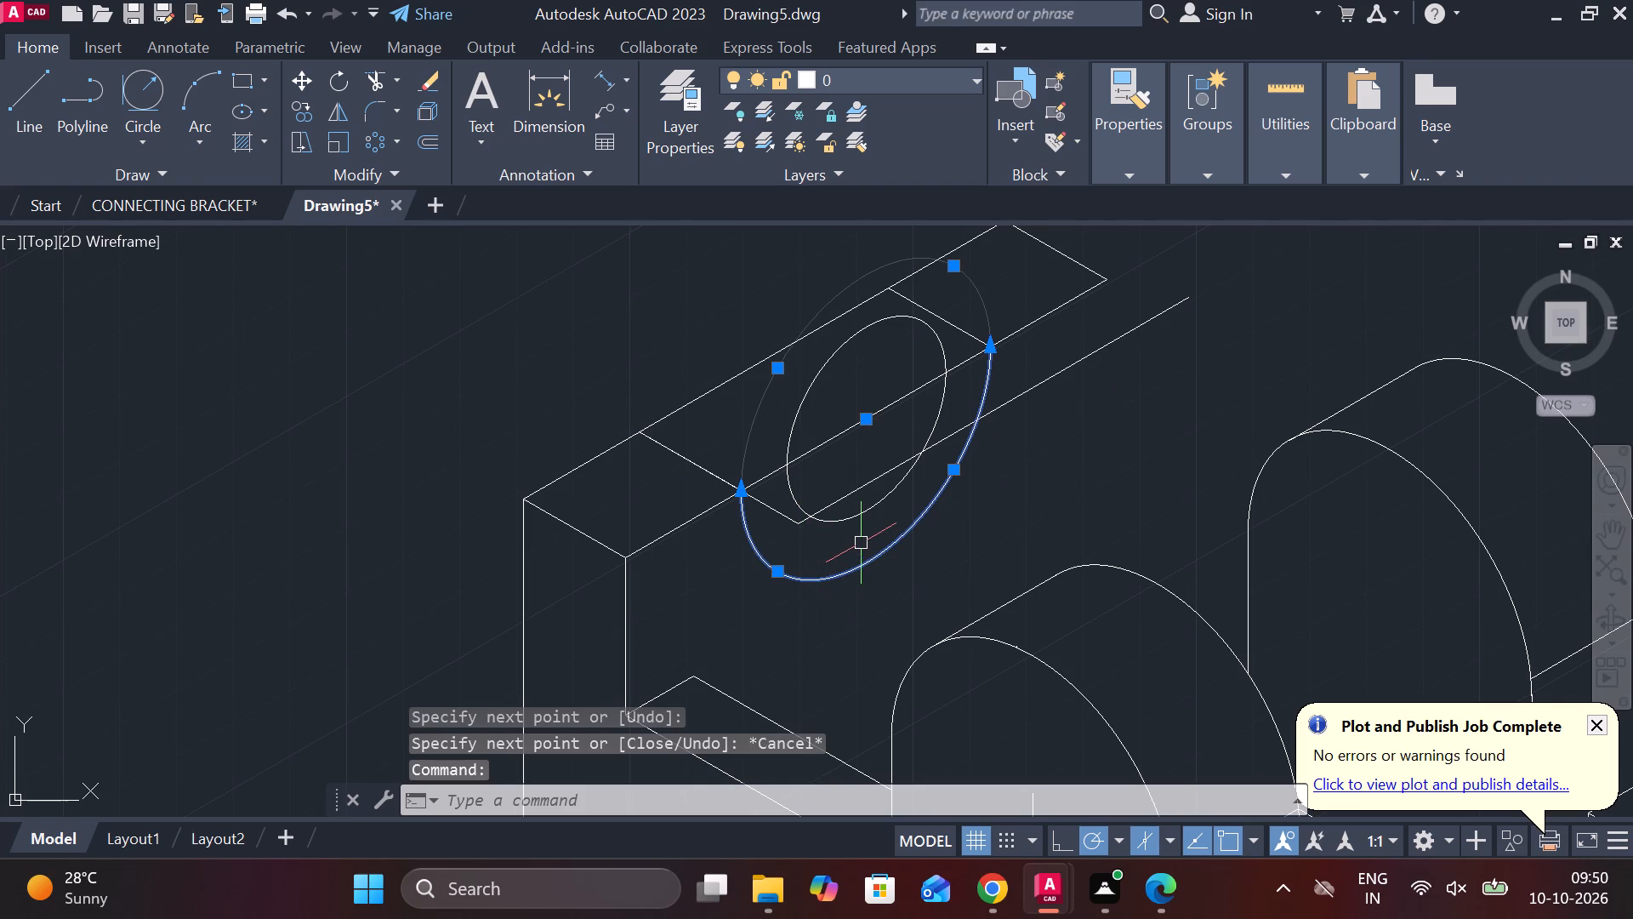
type("CO")
key("Return")
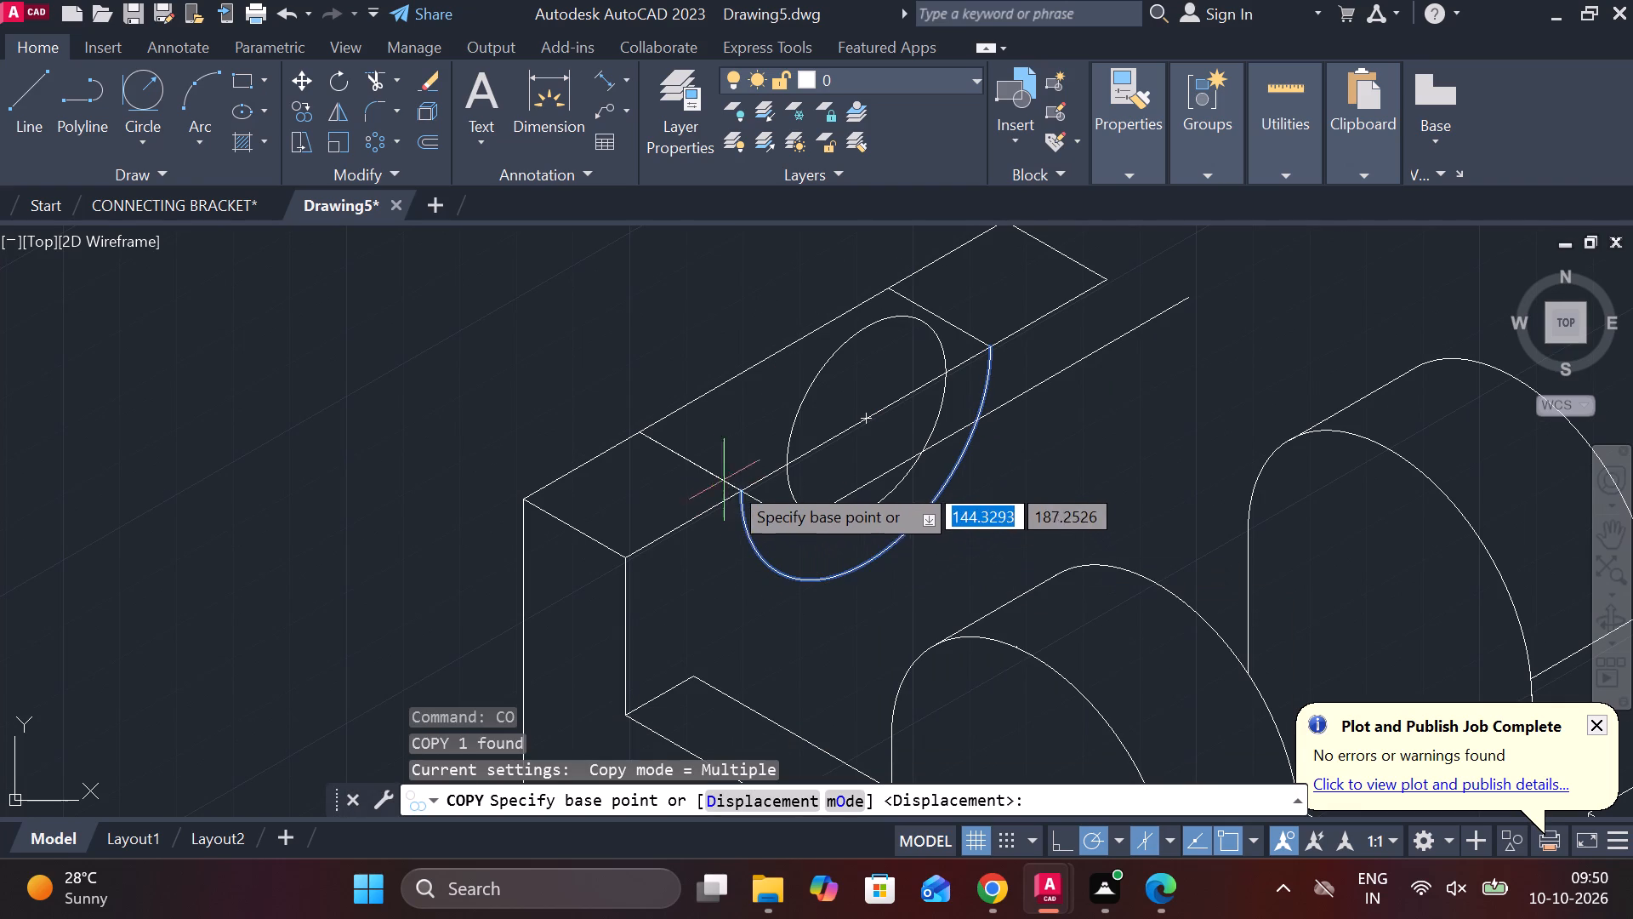
left_click(748, 496)
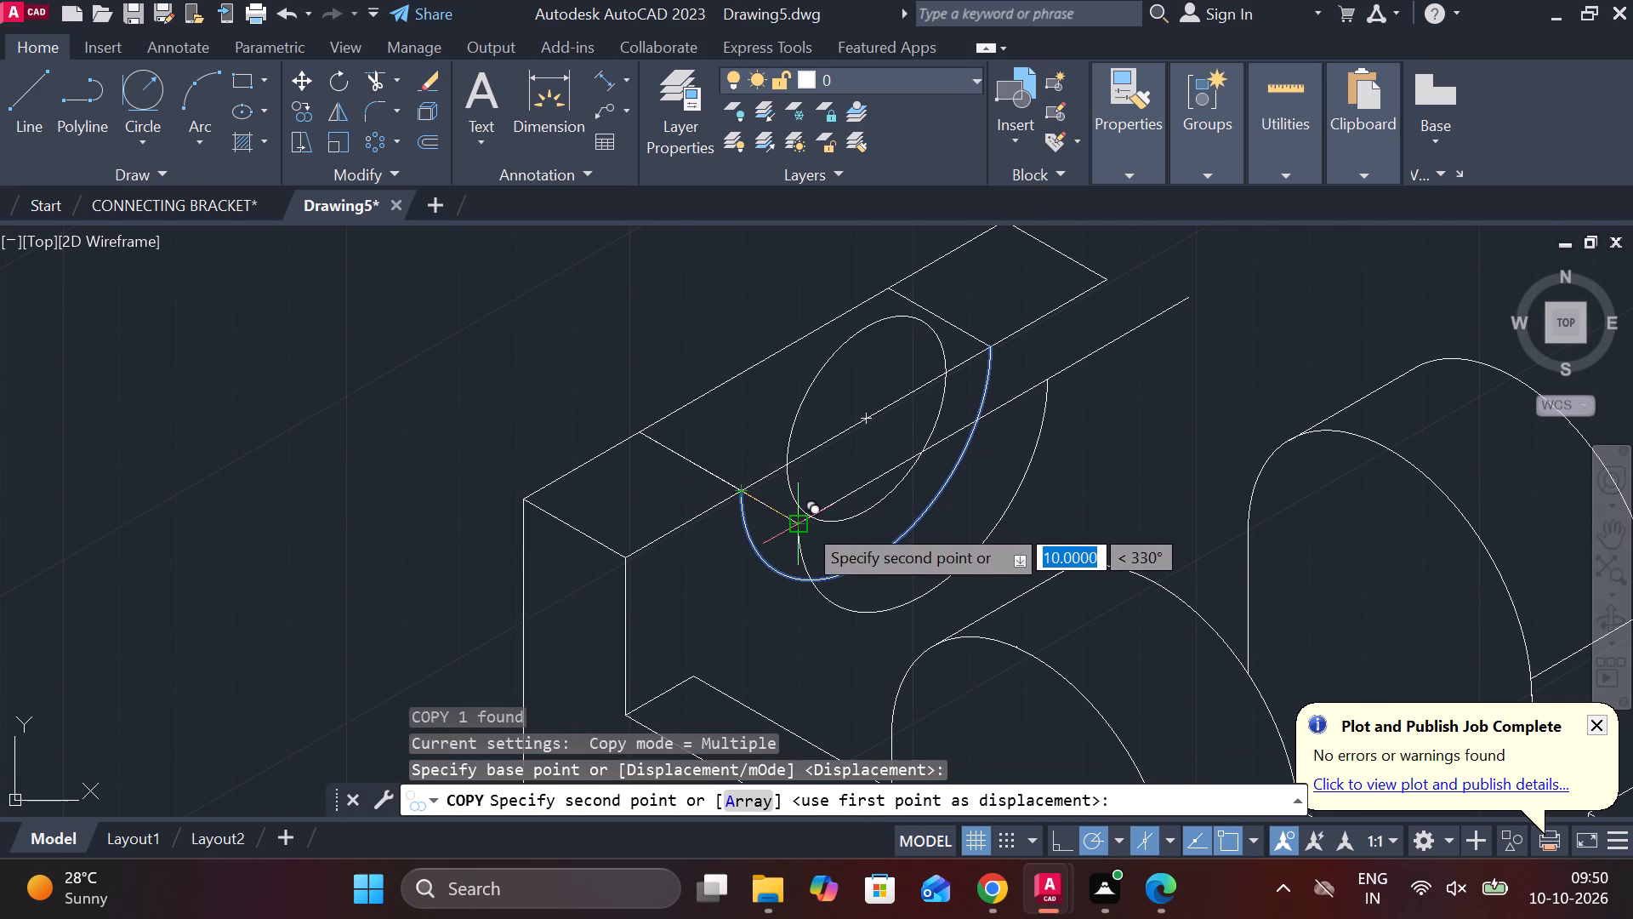
left_click(804, 523)
key("Escape")
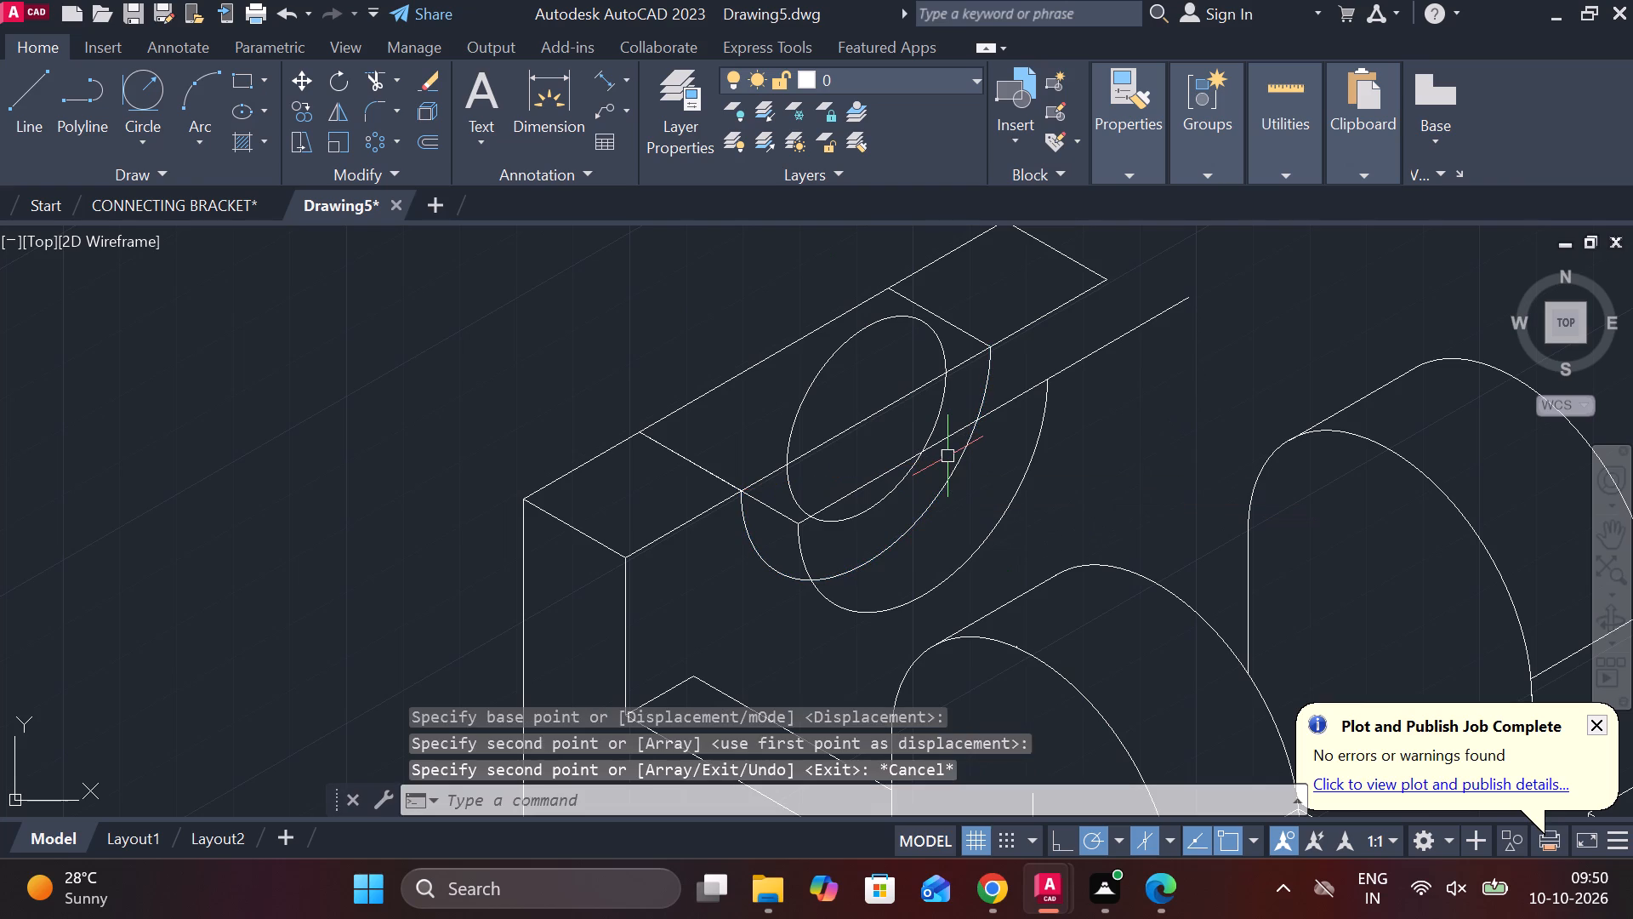
Trim the radius 14 isocircle to its lower half and remove the inner top edge and parallel line segments inside it.
middle_click_drag(912, 431, 831, 357)
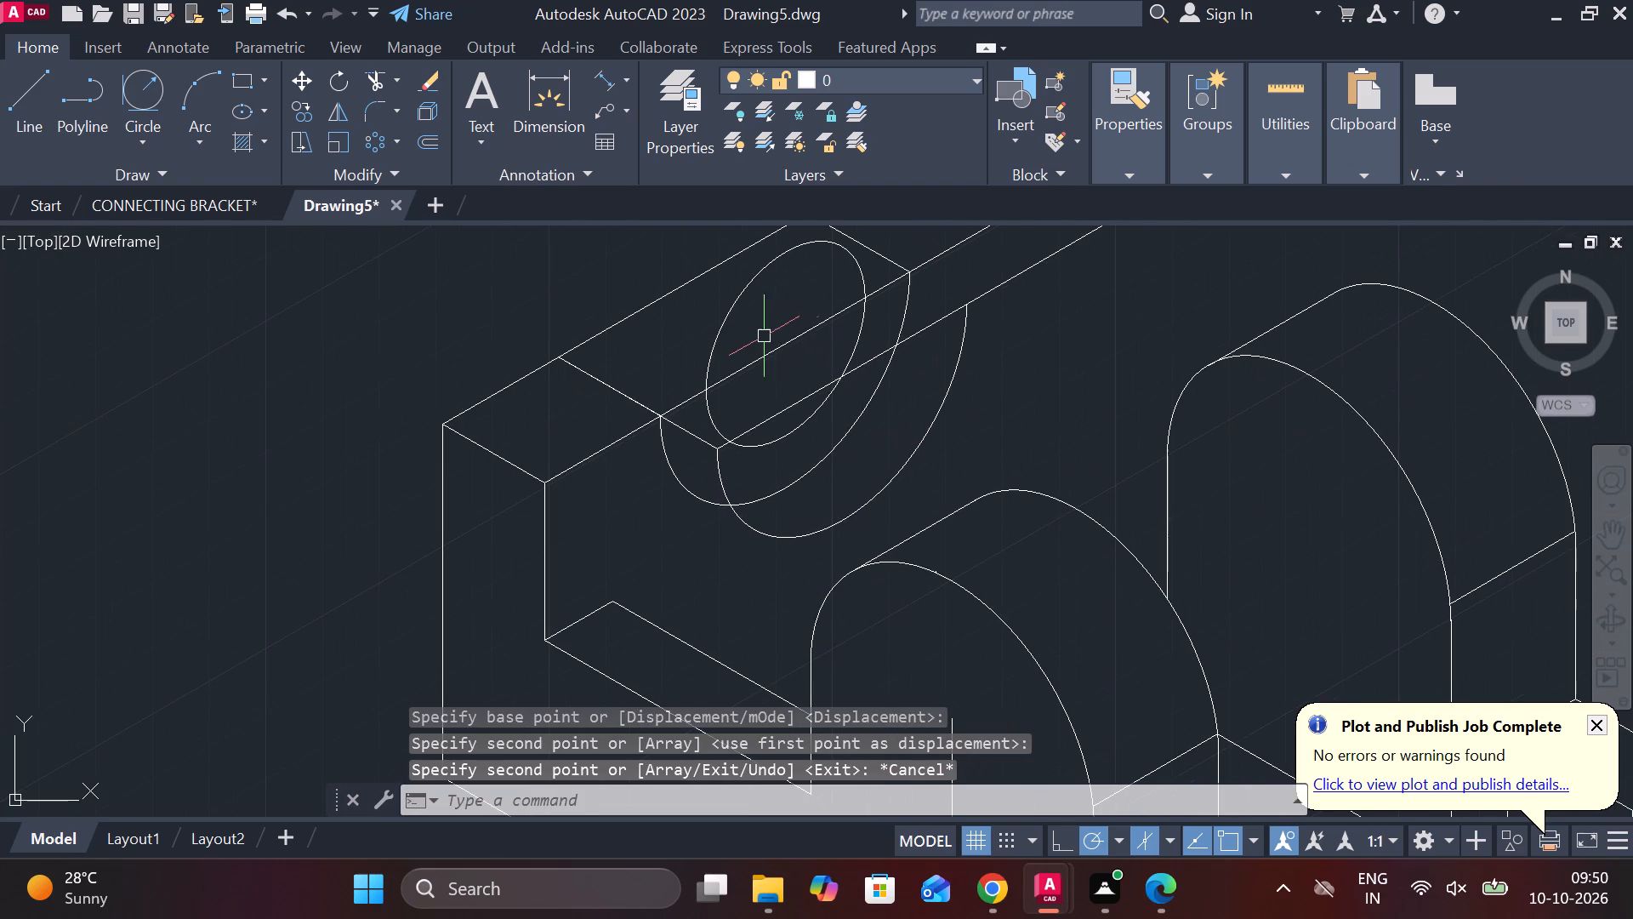
type("TR")
key("space")
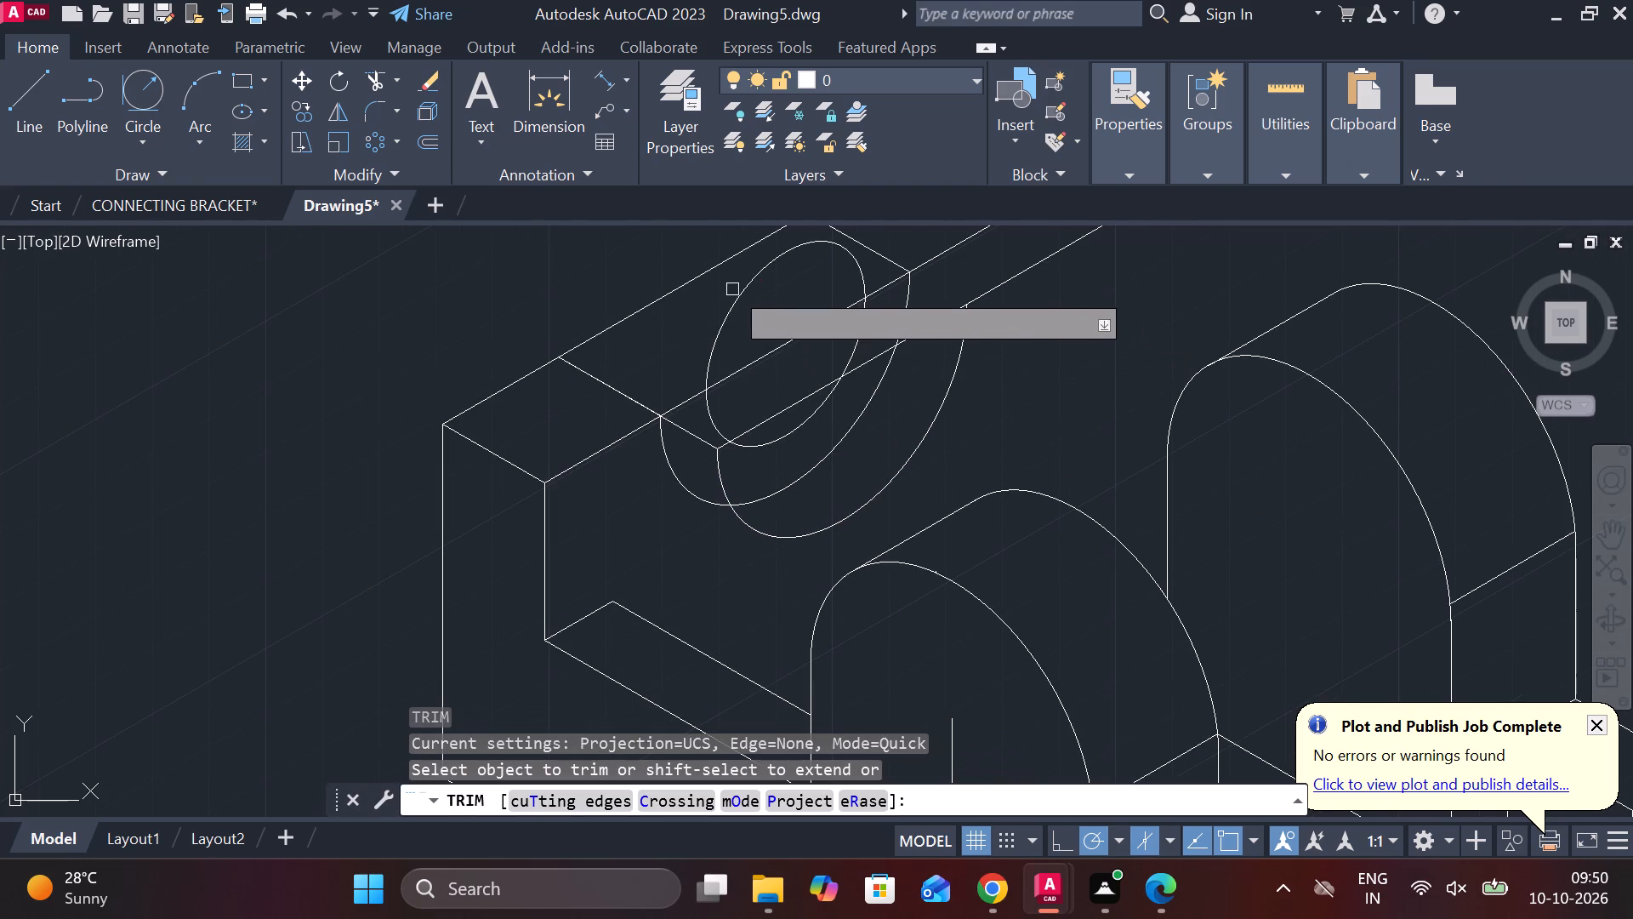
left_click(737, 293)
left_click(776, 349)
middle_click(776, 344)
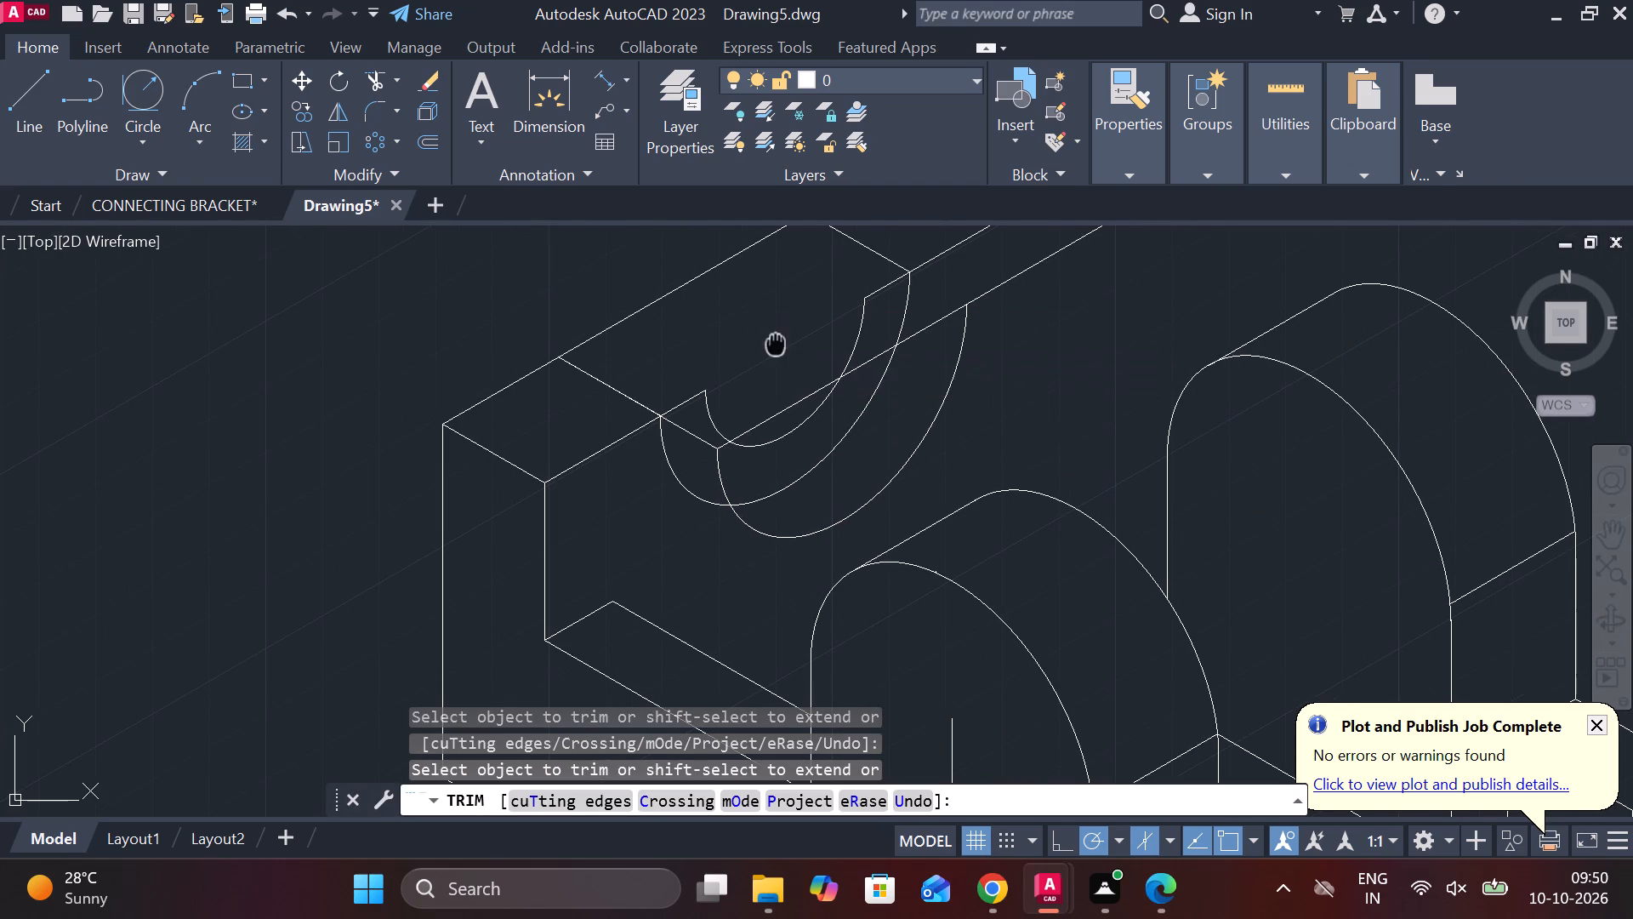
left_click(787, 413)
scroll(736, 464, "up", 1)
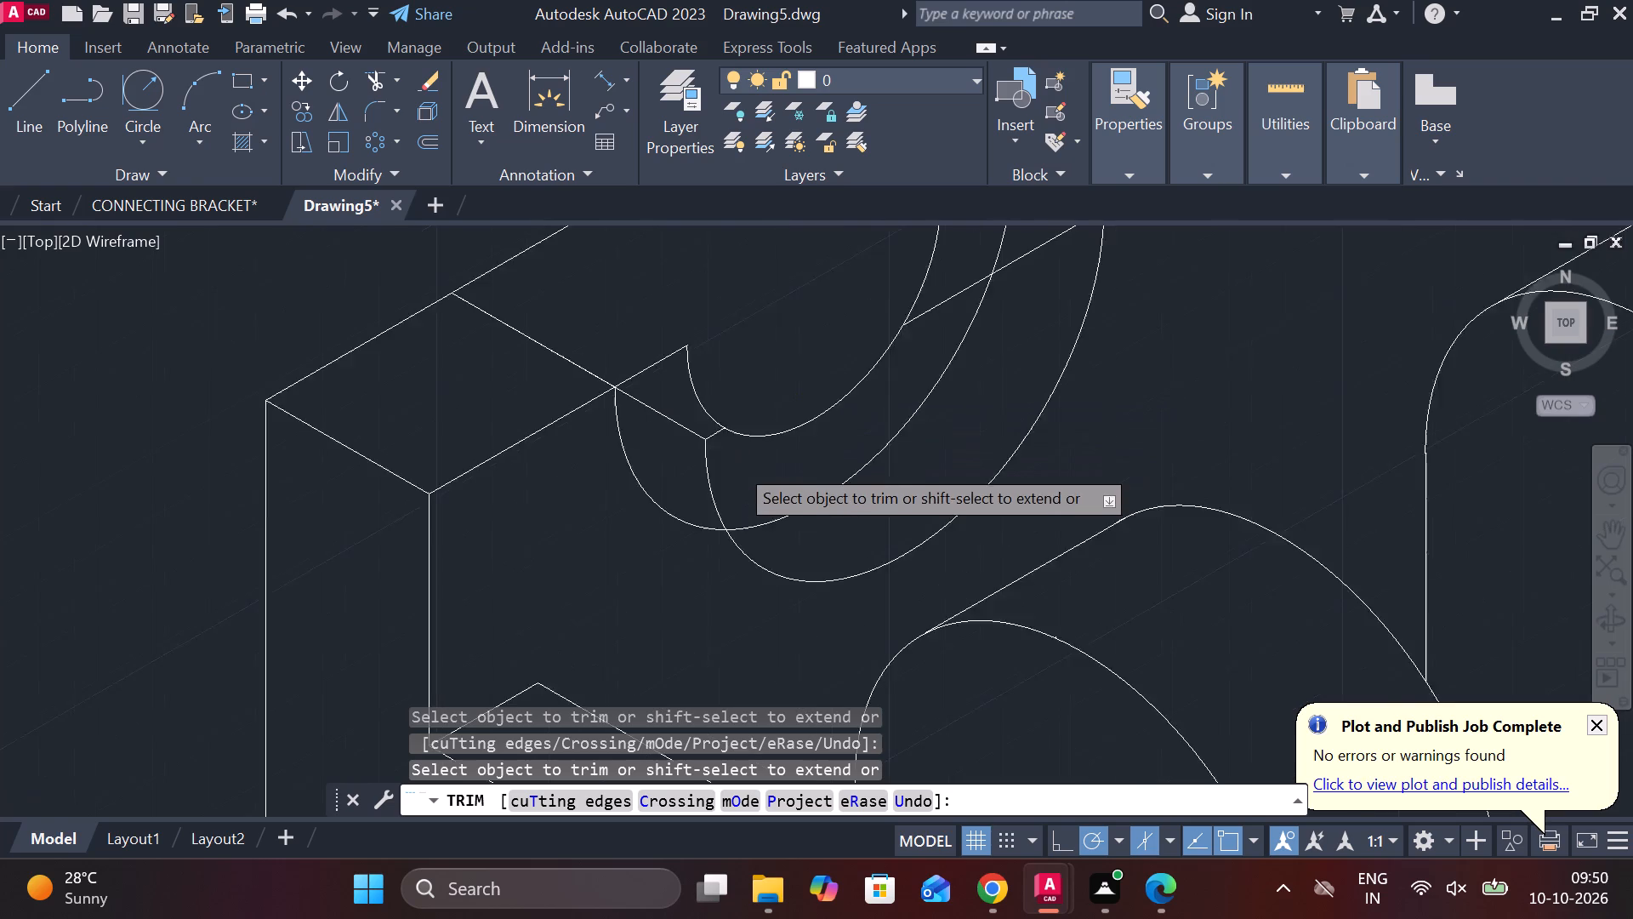
scroll(736, 464, "up", 1)
scroll(786, 318, "down", 2)
key("grave")
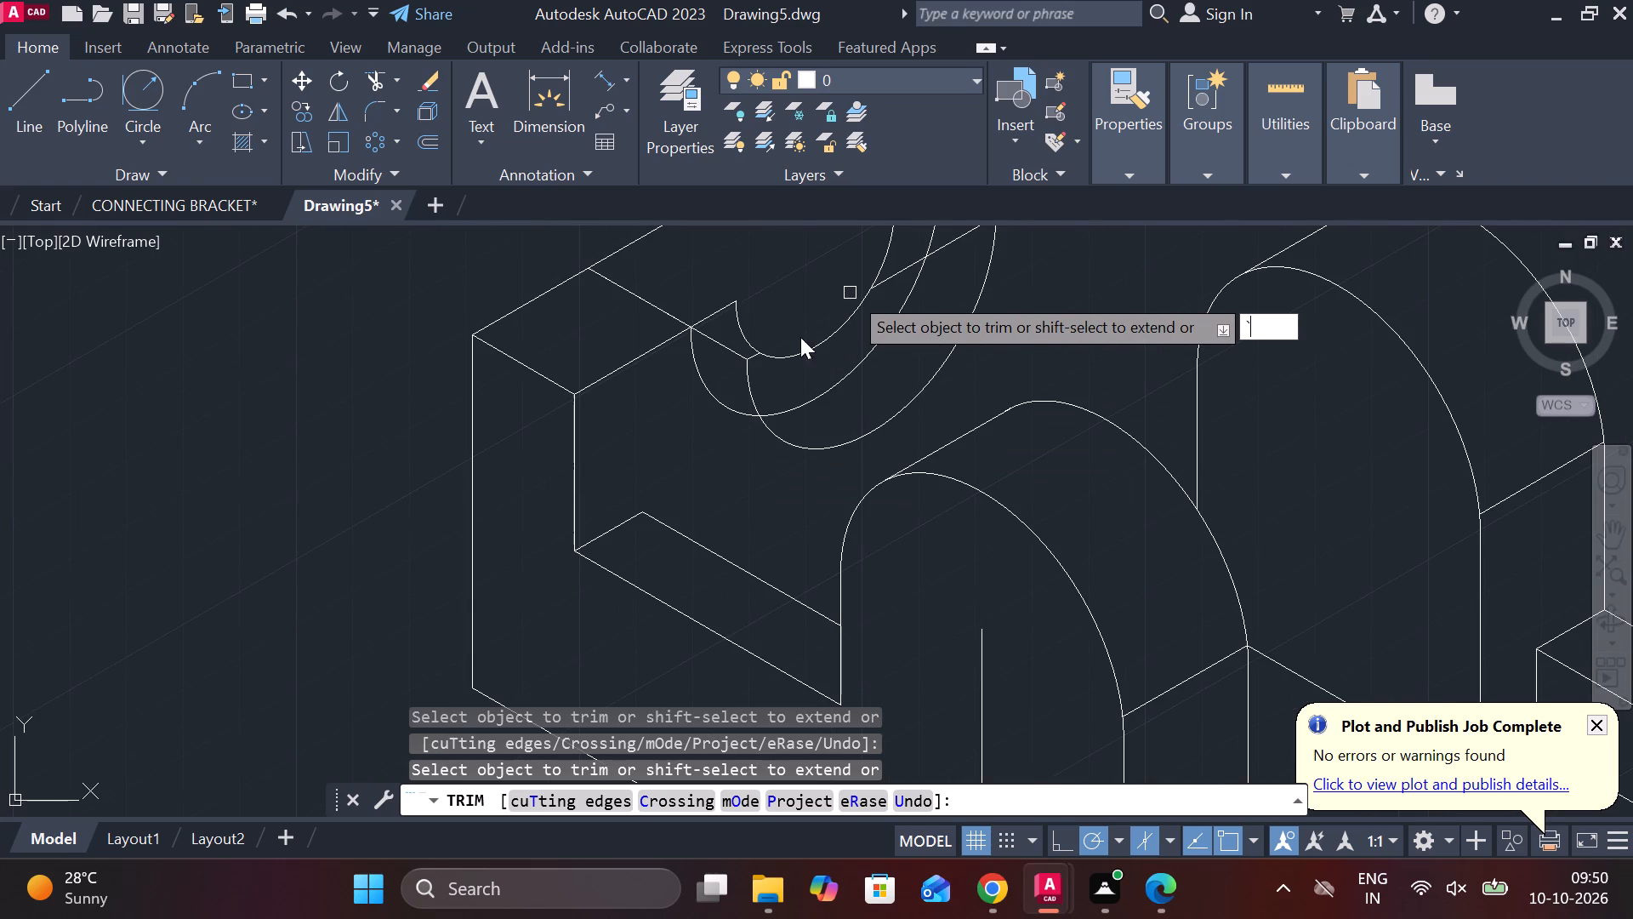
key("Escape")
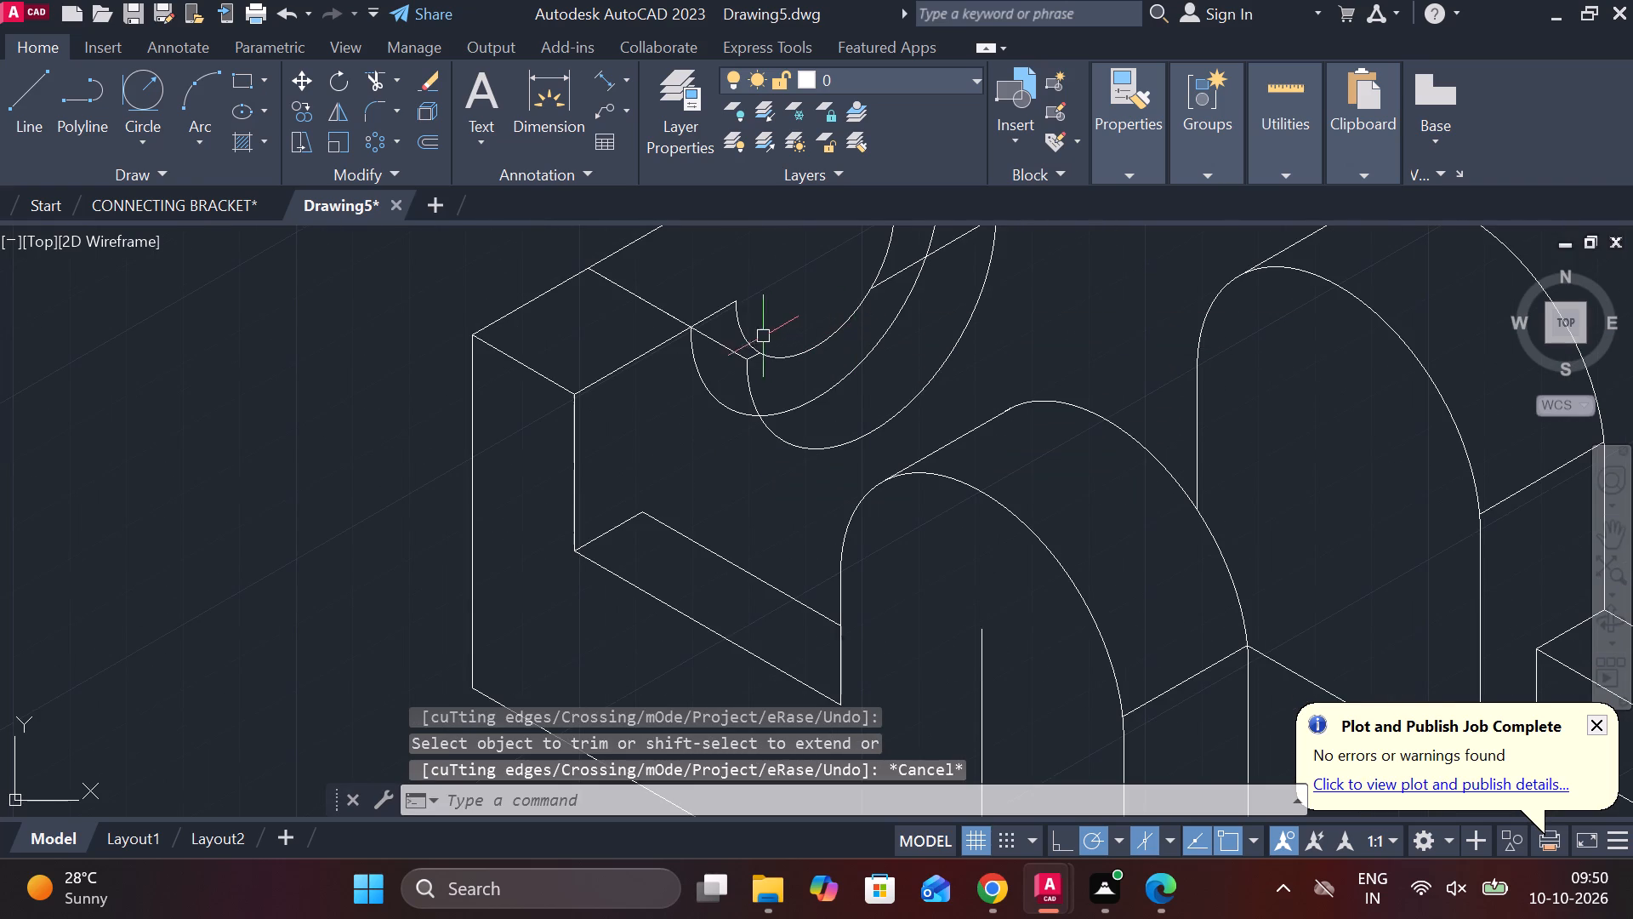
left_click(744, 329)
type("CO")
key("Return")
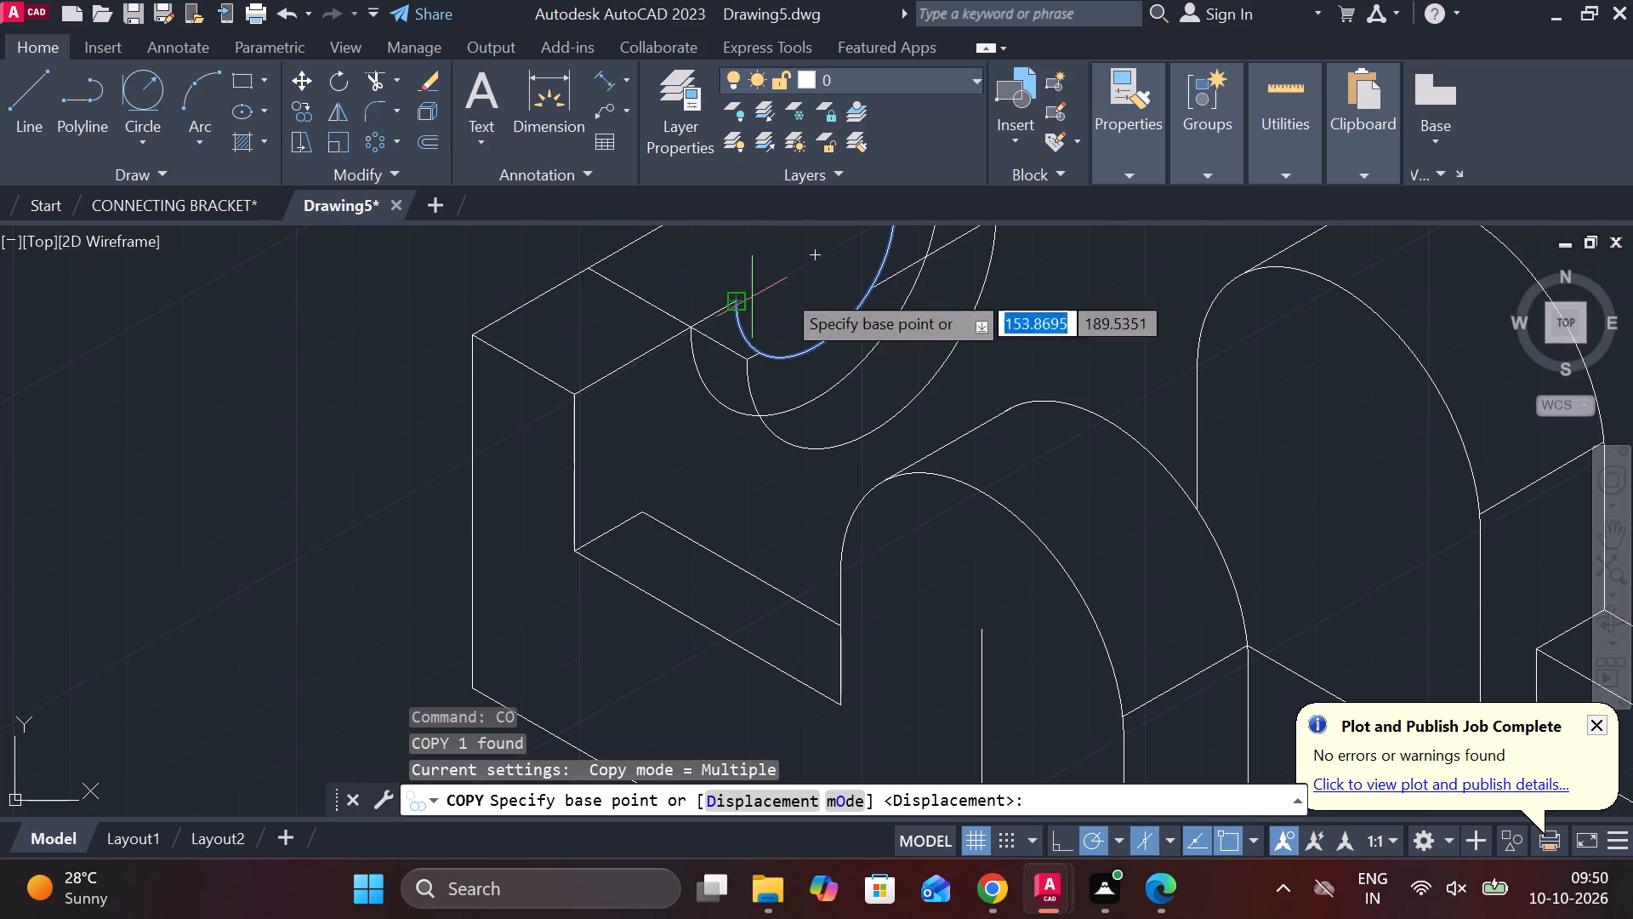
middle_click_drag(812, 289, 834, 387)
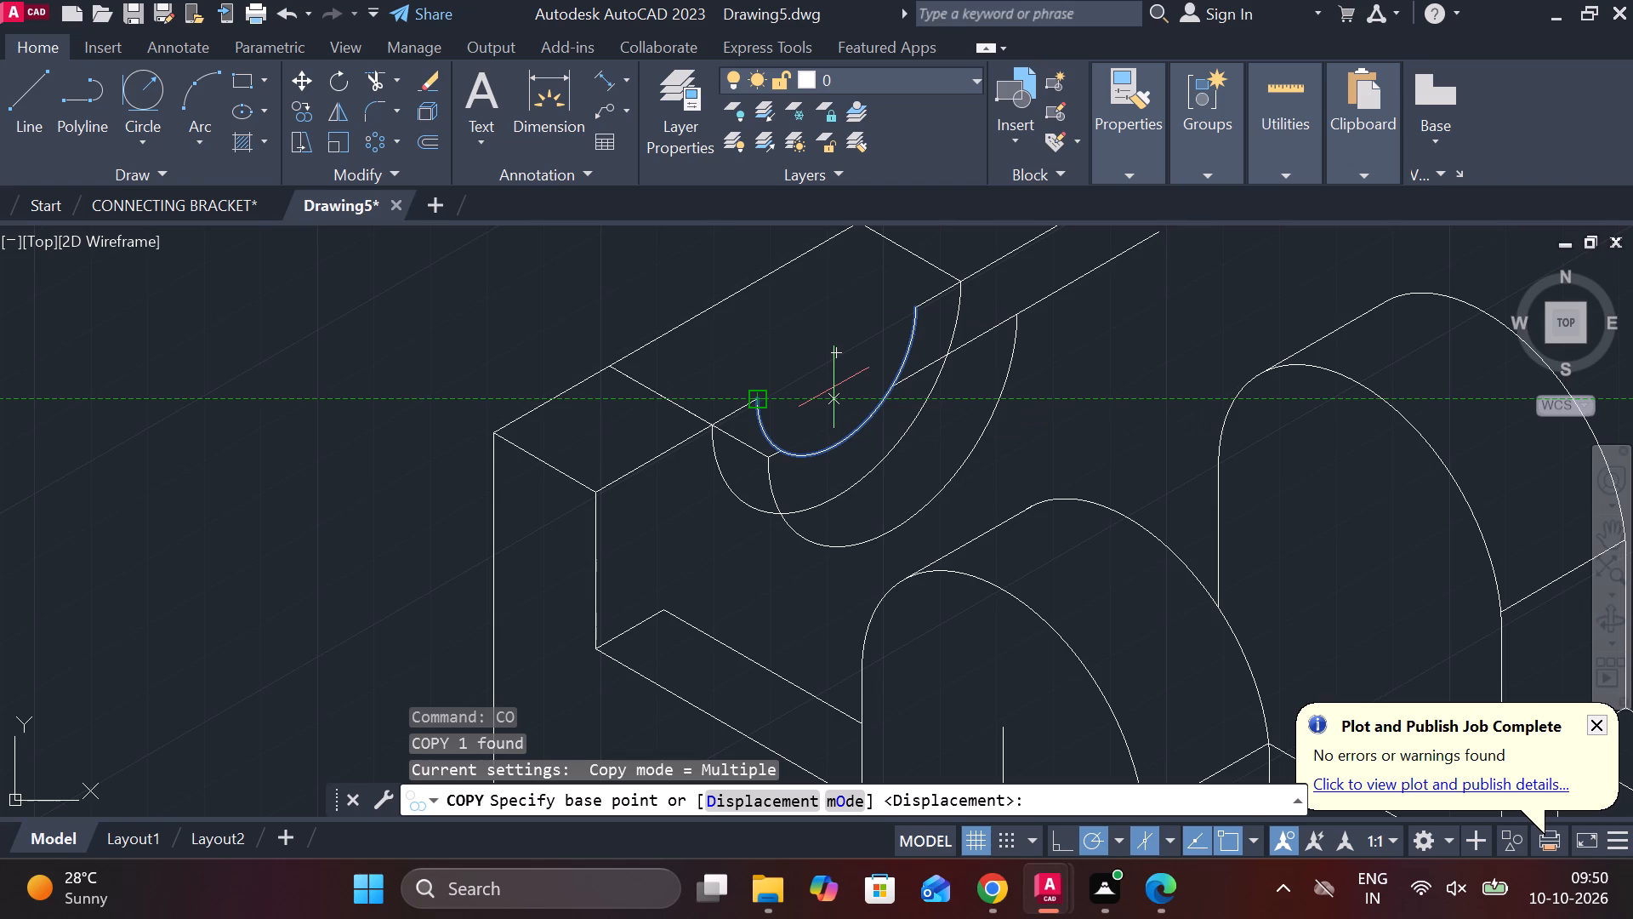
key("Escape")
Trim away the cross line spanning the end upright's top face at the front end of the radius 22 arc.
type("TR")
key("space")
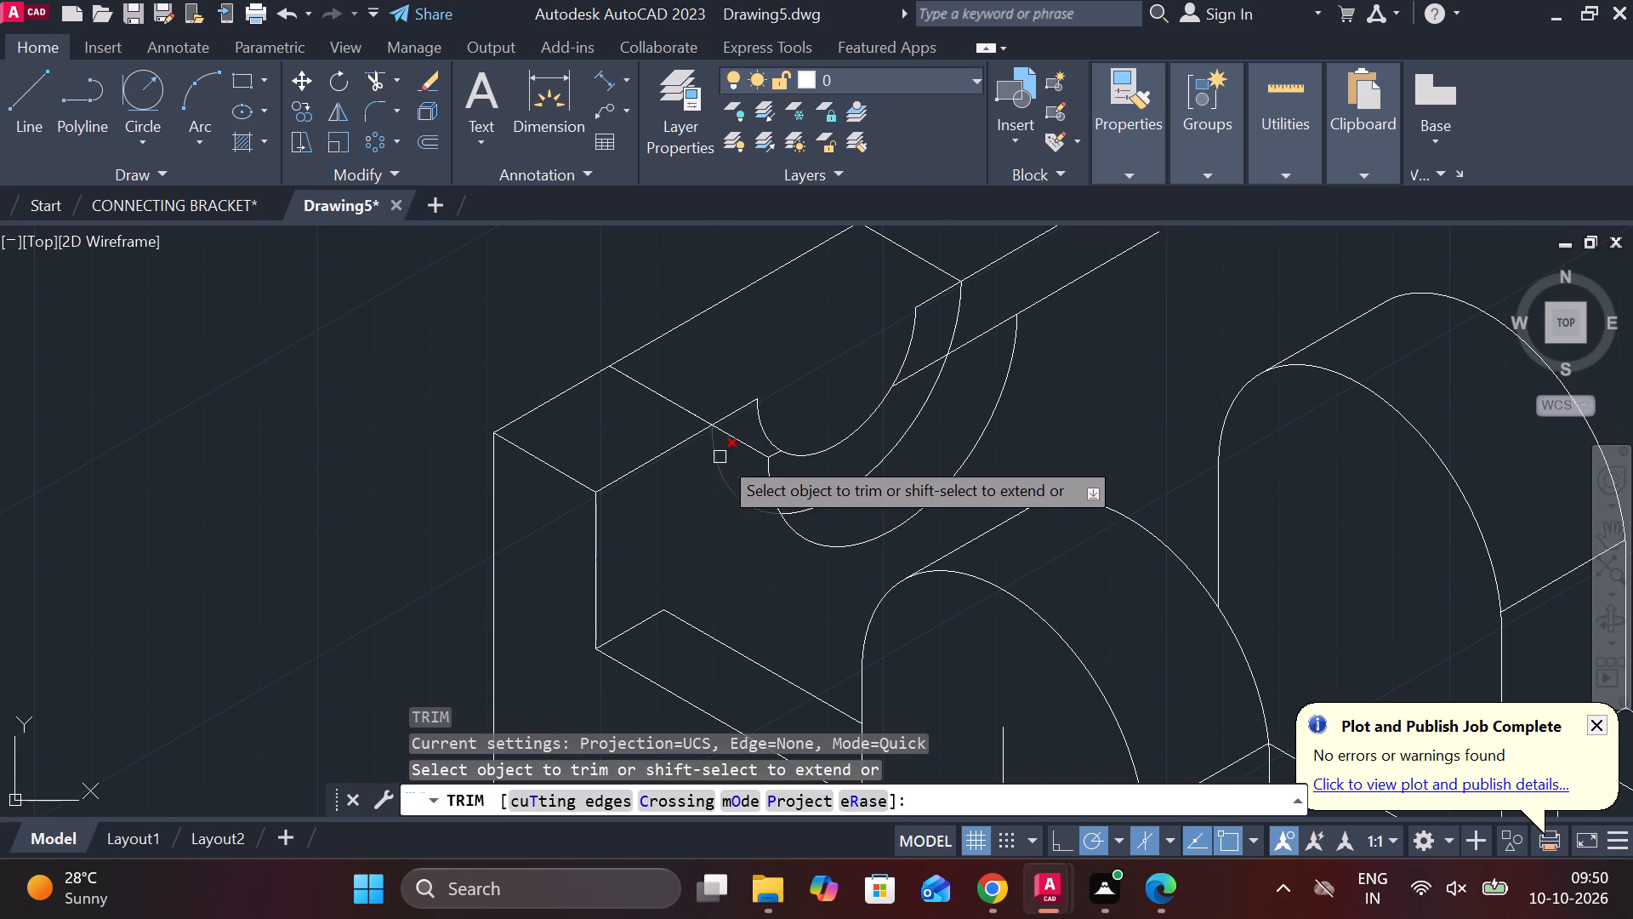
left_click(710, 423)
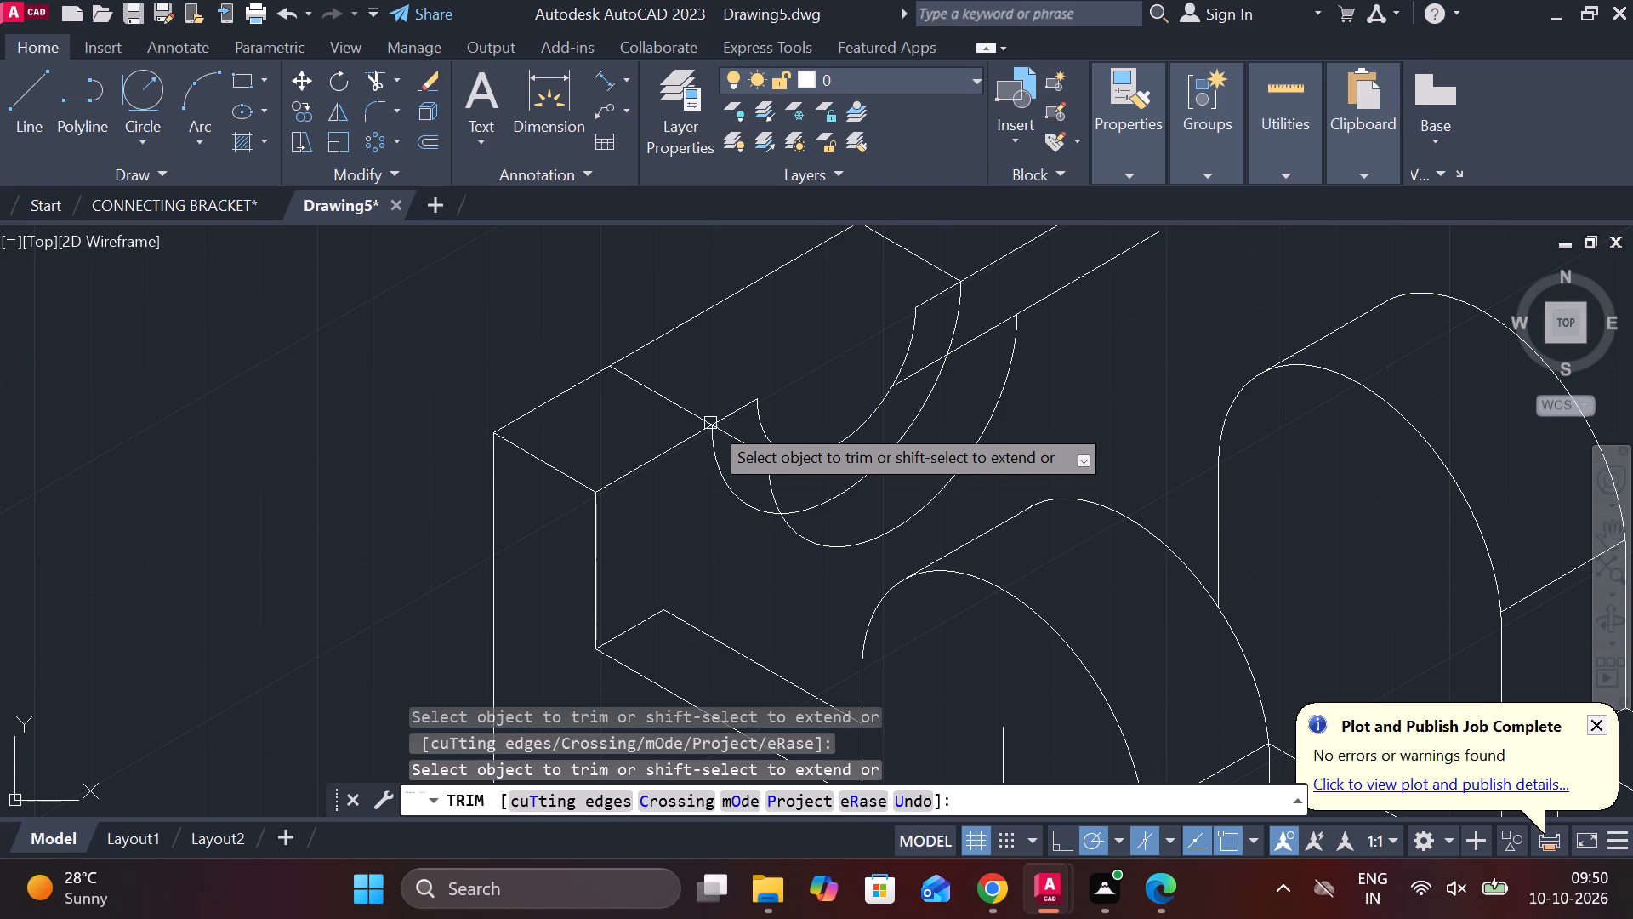
left_click(697, 413)
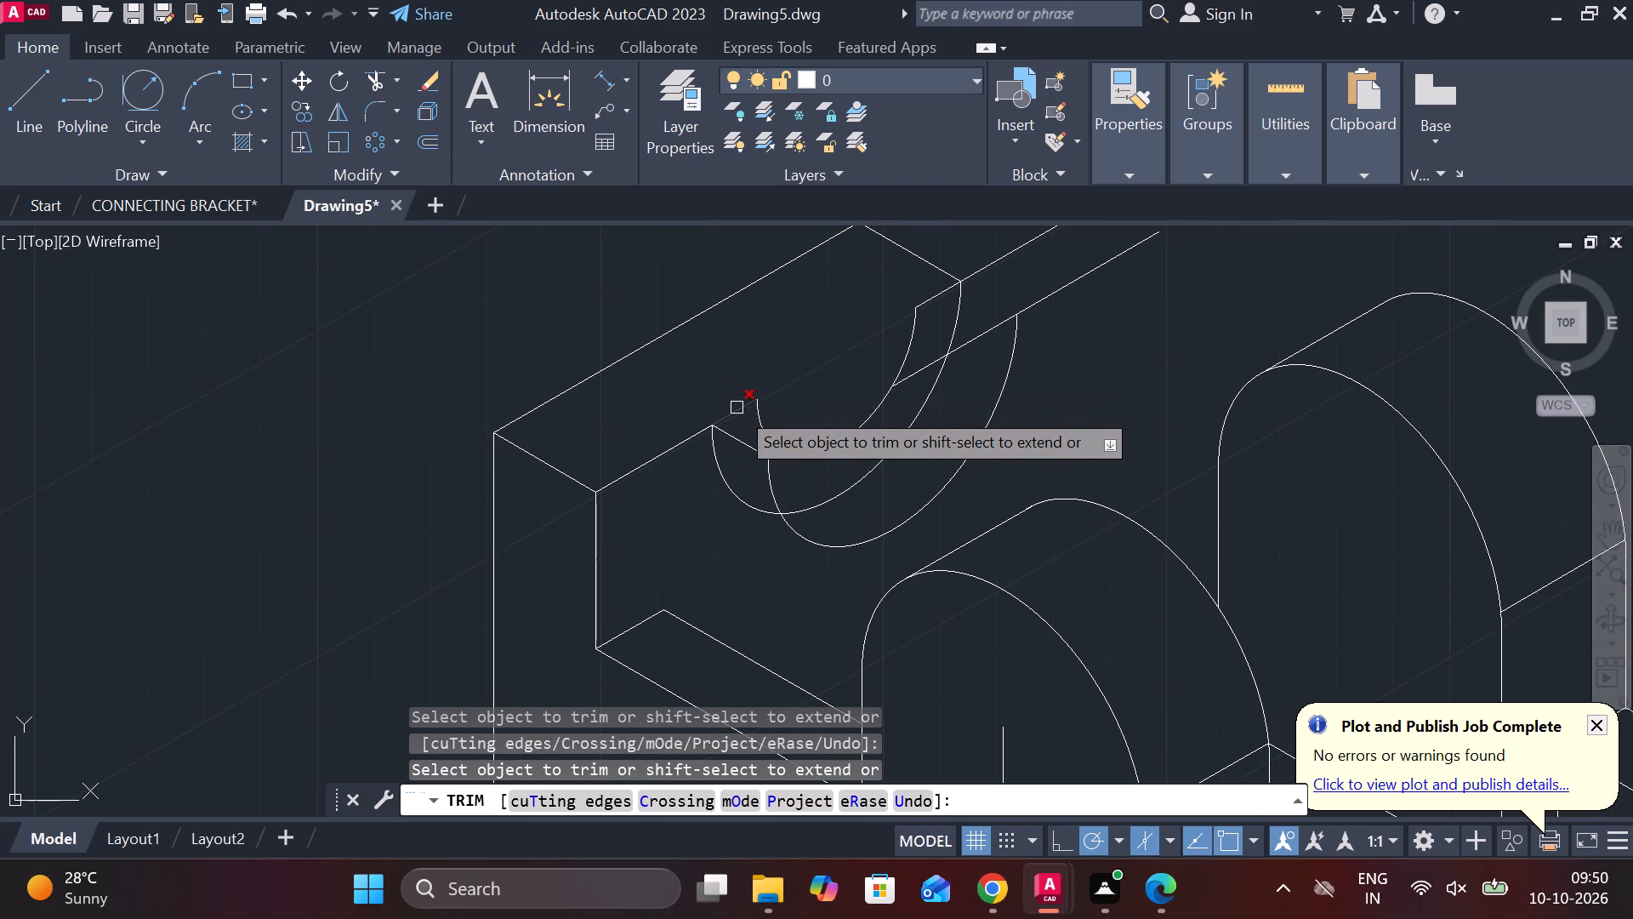
key("Escape")
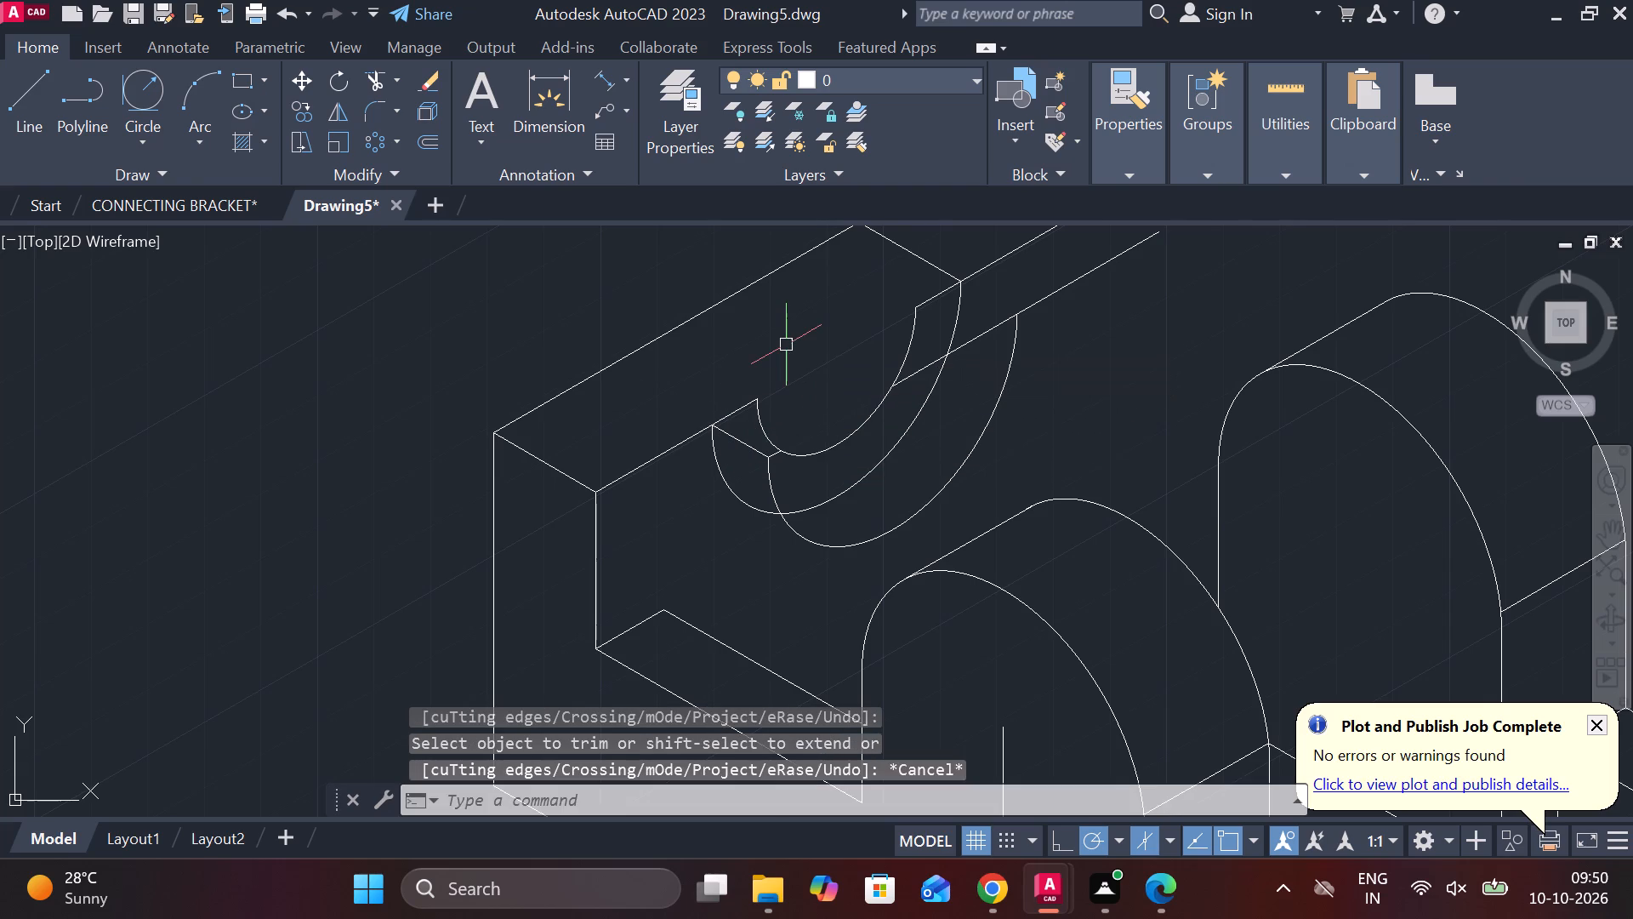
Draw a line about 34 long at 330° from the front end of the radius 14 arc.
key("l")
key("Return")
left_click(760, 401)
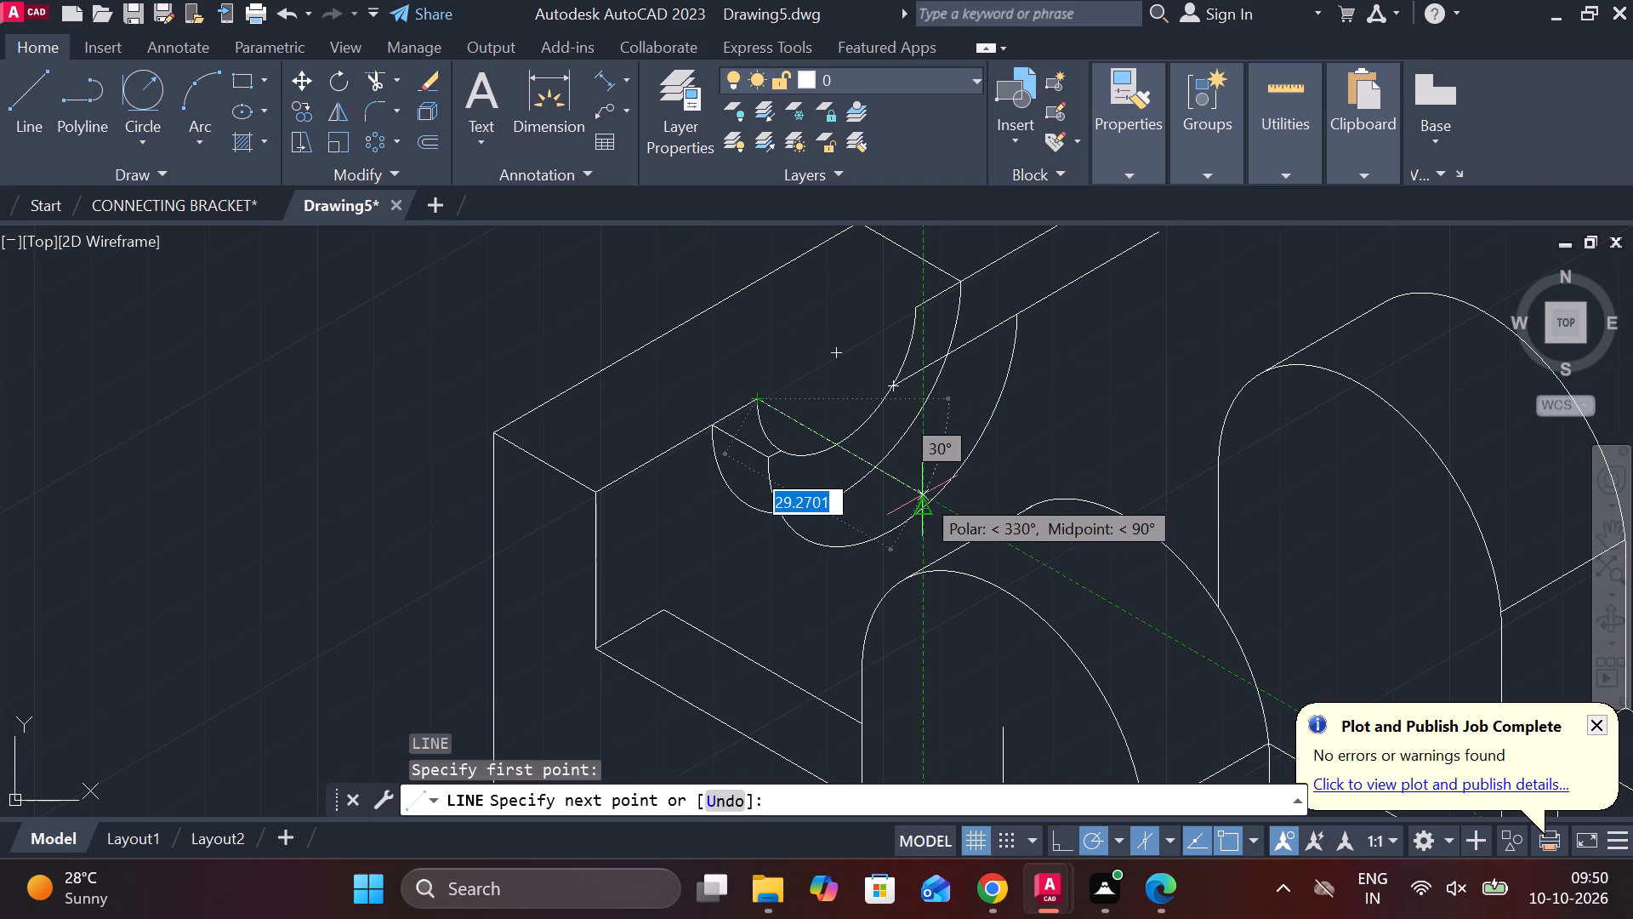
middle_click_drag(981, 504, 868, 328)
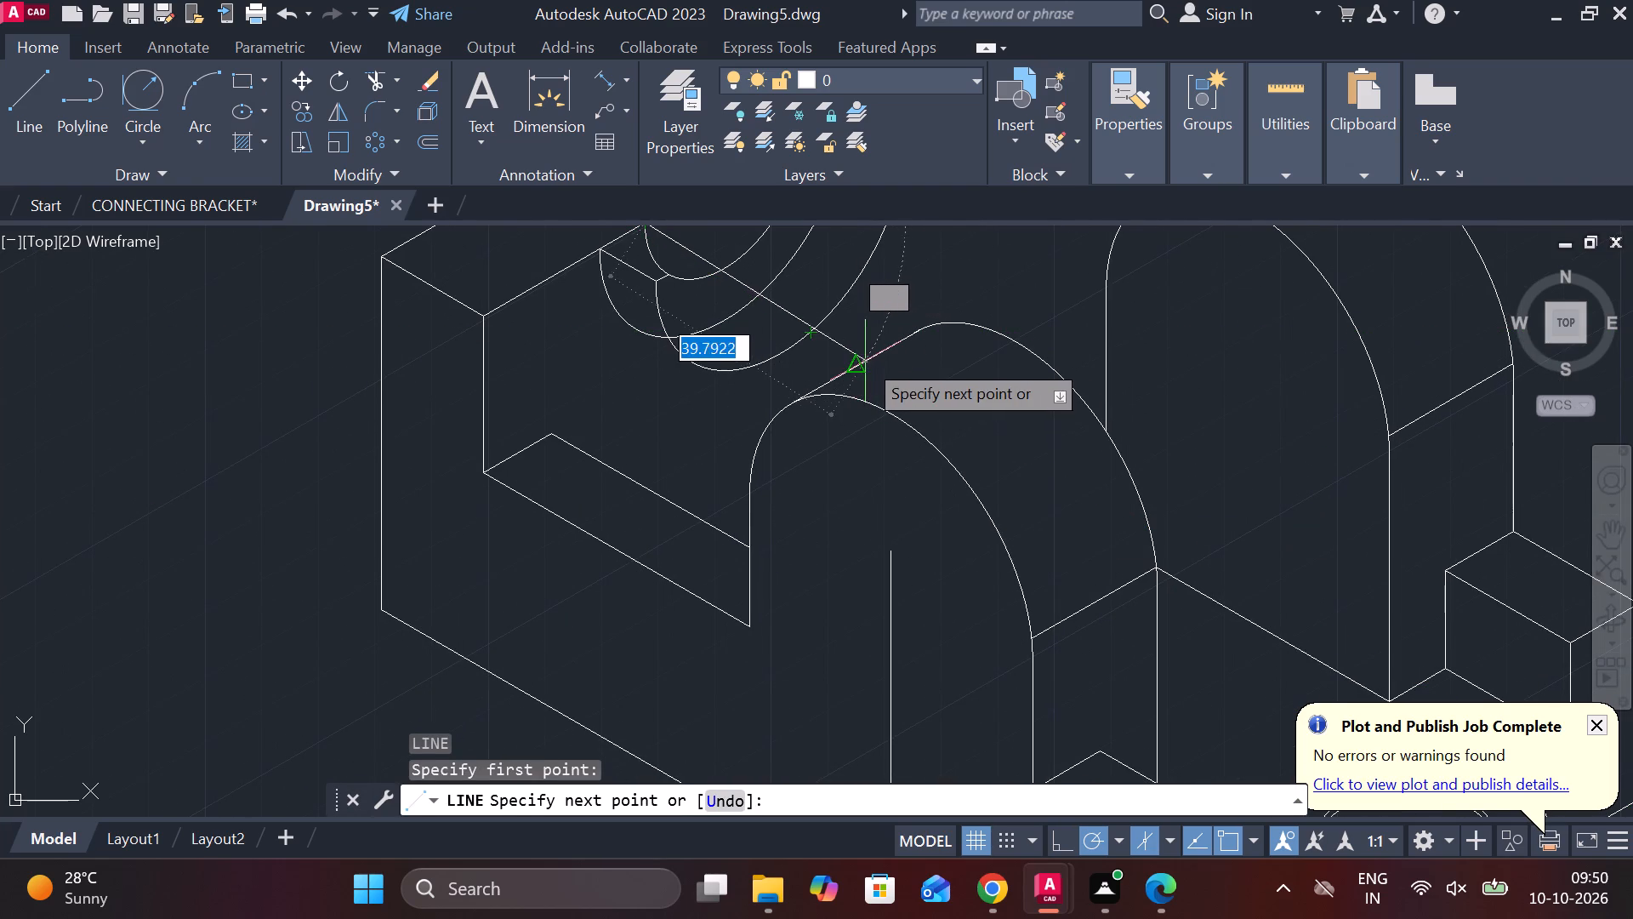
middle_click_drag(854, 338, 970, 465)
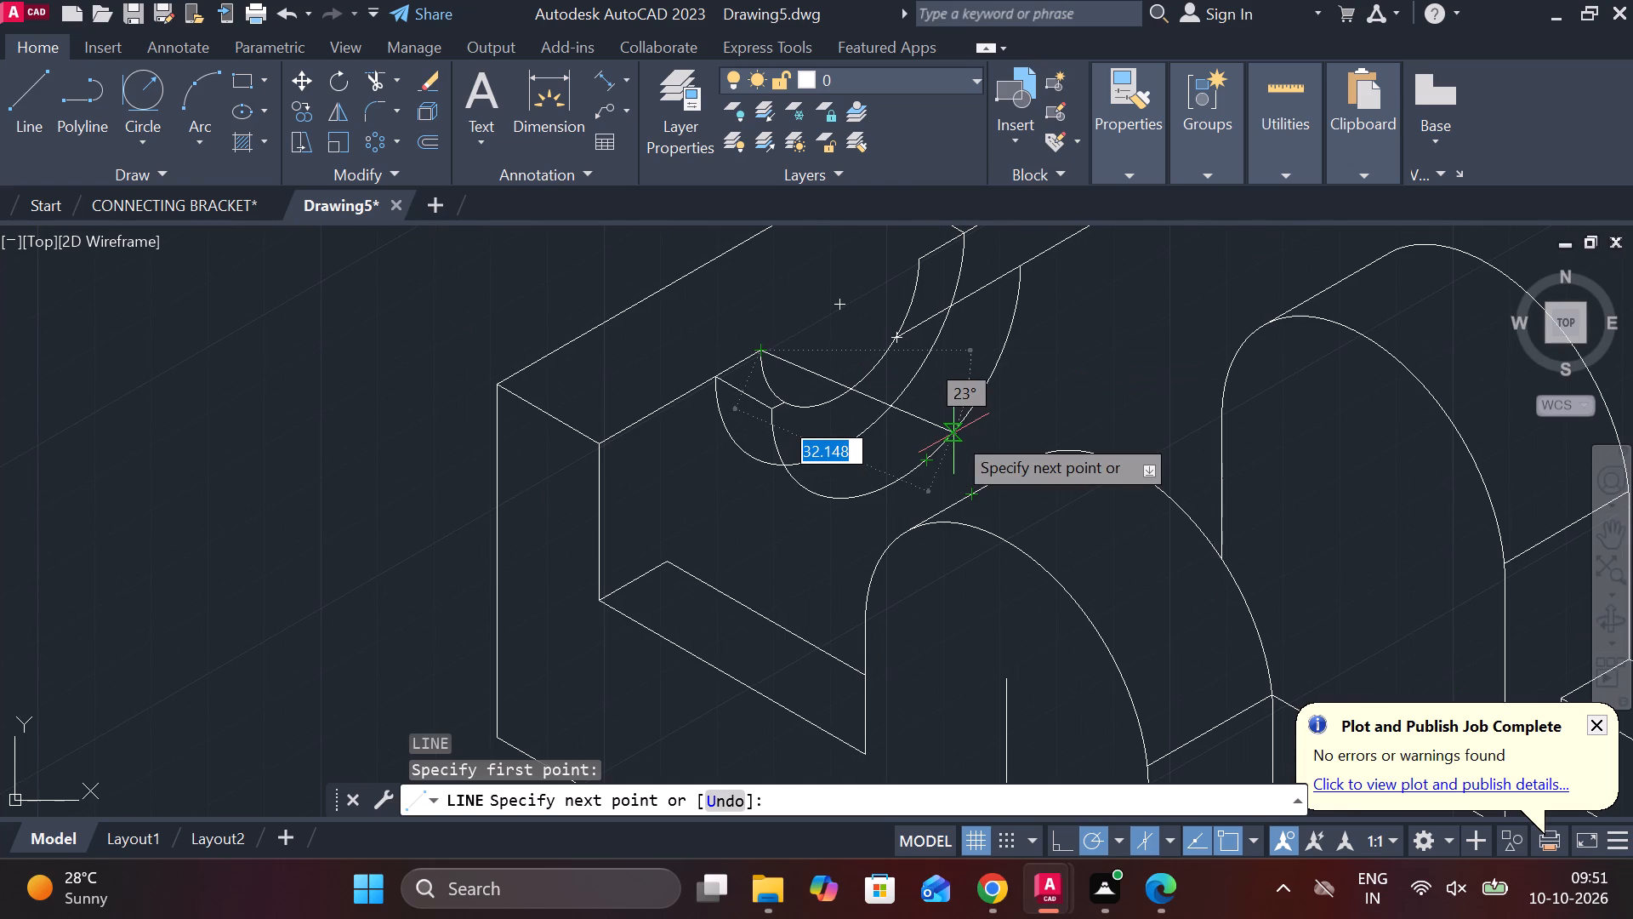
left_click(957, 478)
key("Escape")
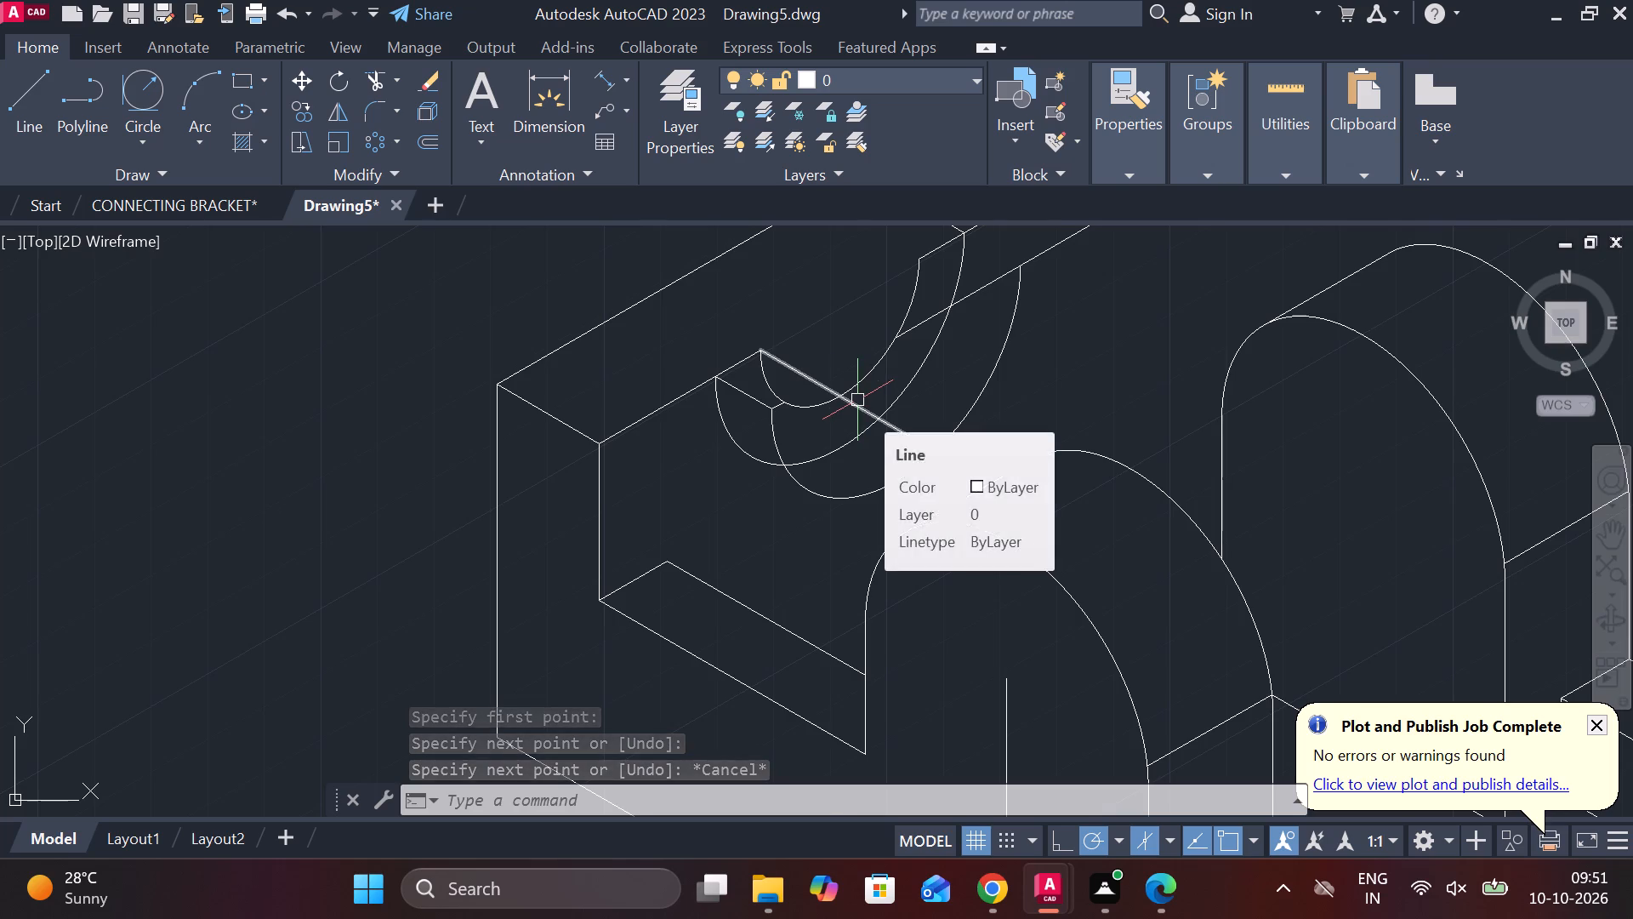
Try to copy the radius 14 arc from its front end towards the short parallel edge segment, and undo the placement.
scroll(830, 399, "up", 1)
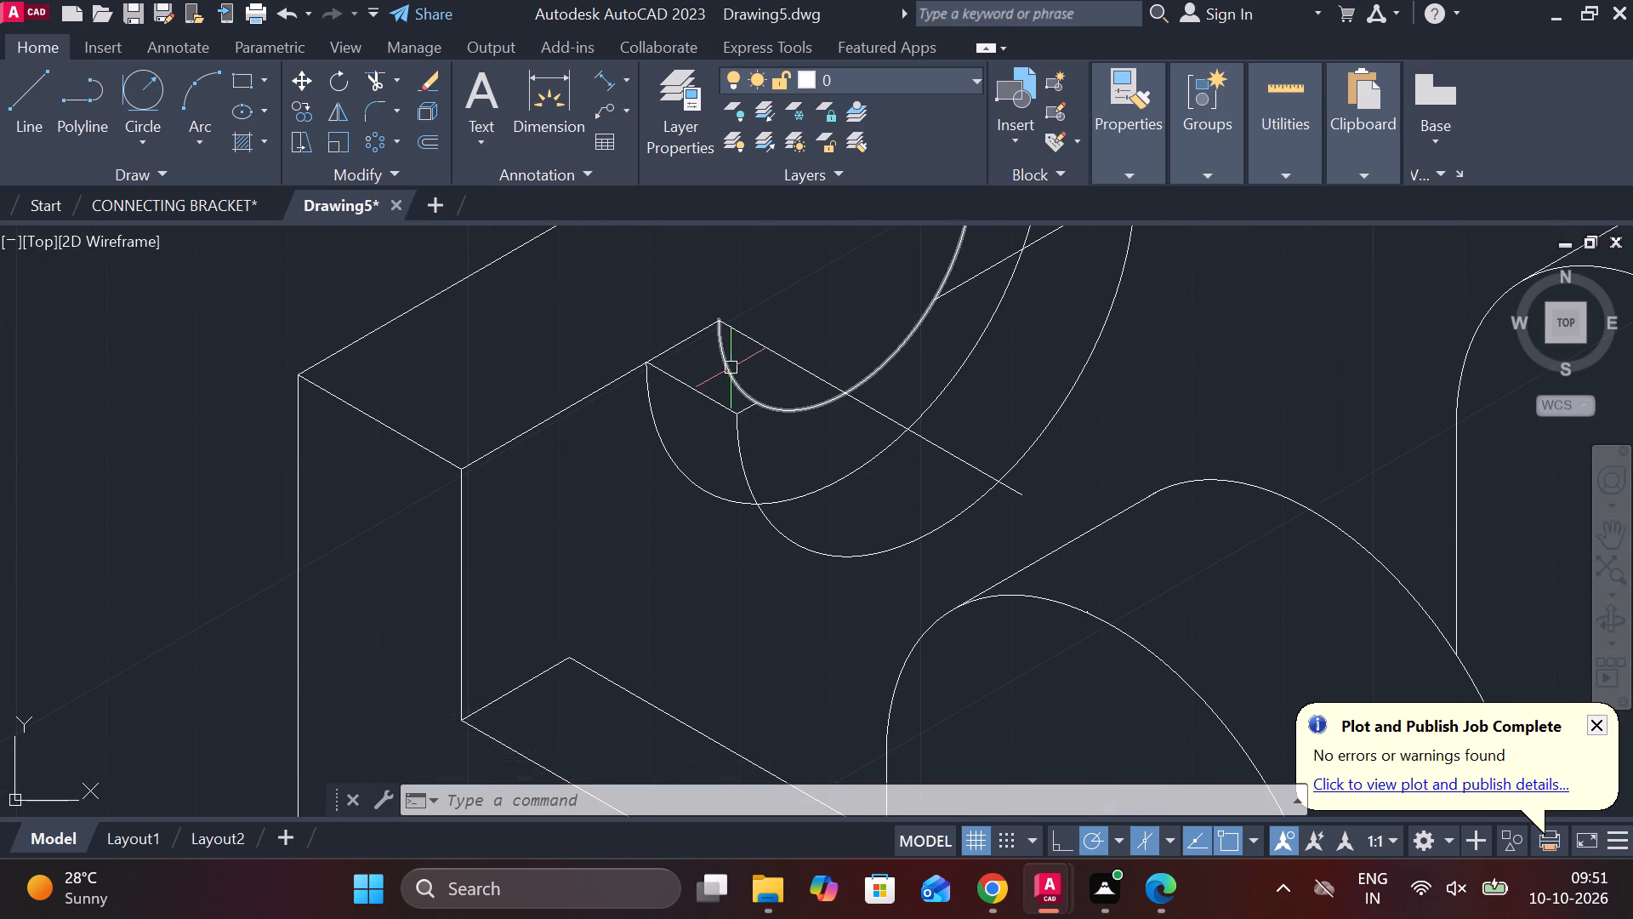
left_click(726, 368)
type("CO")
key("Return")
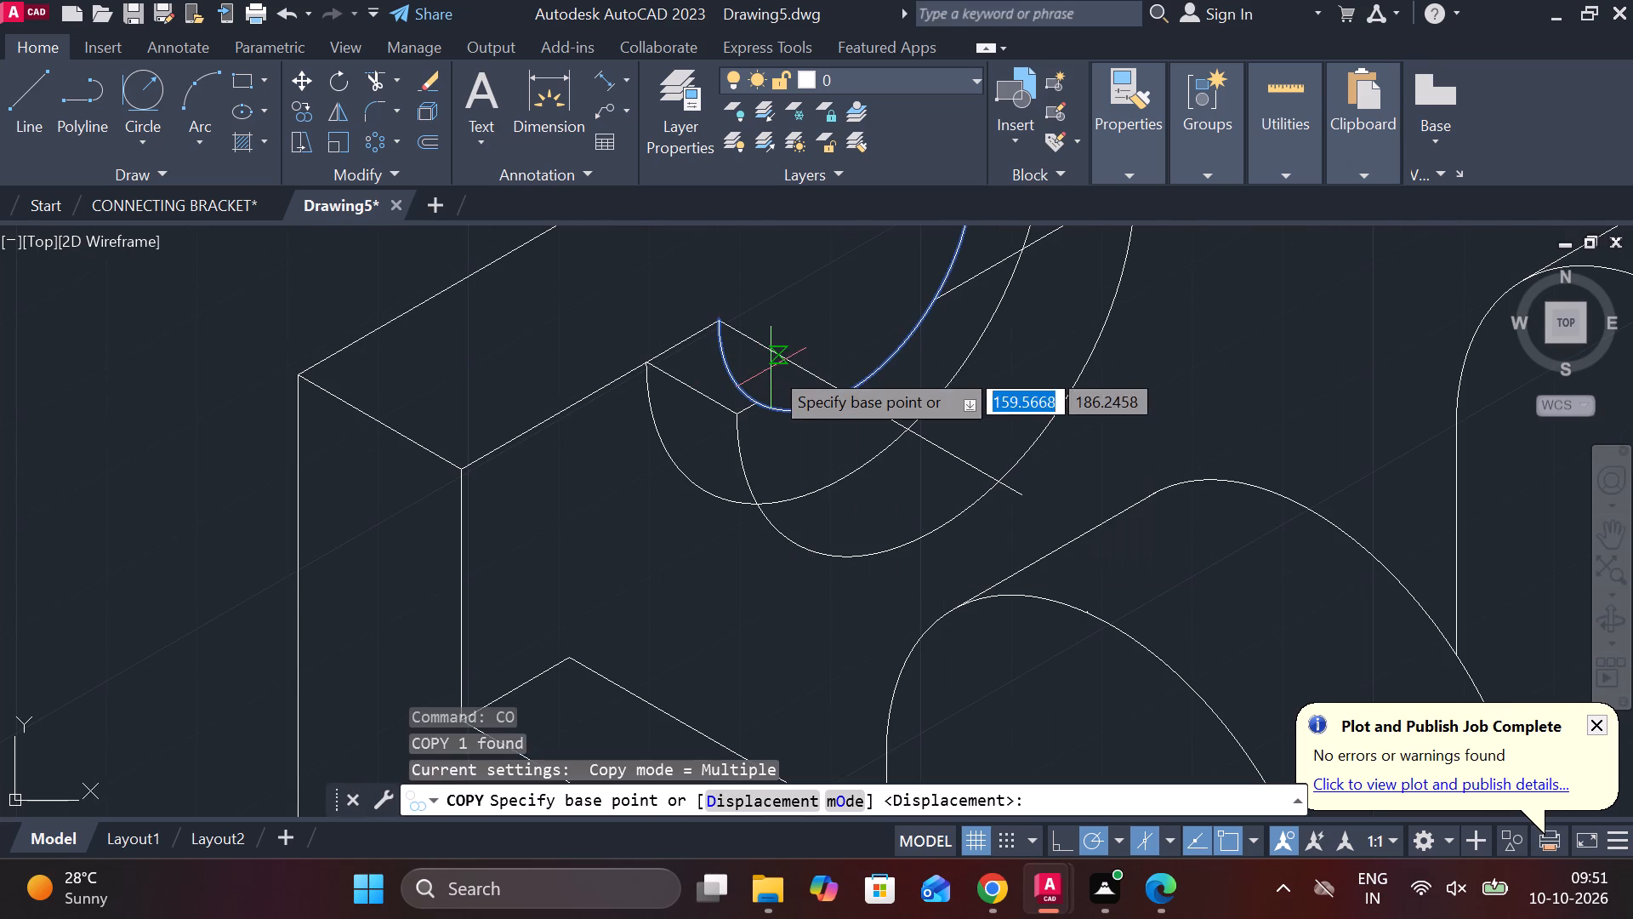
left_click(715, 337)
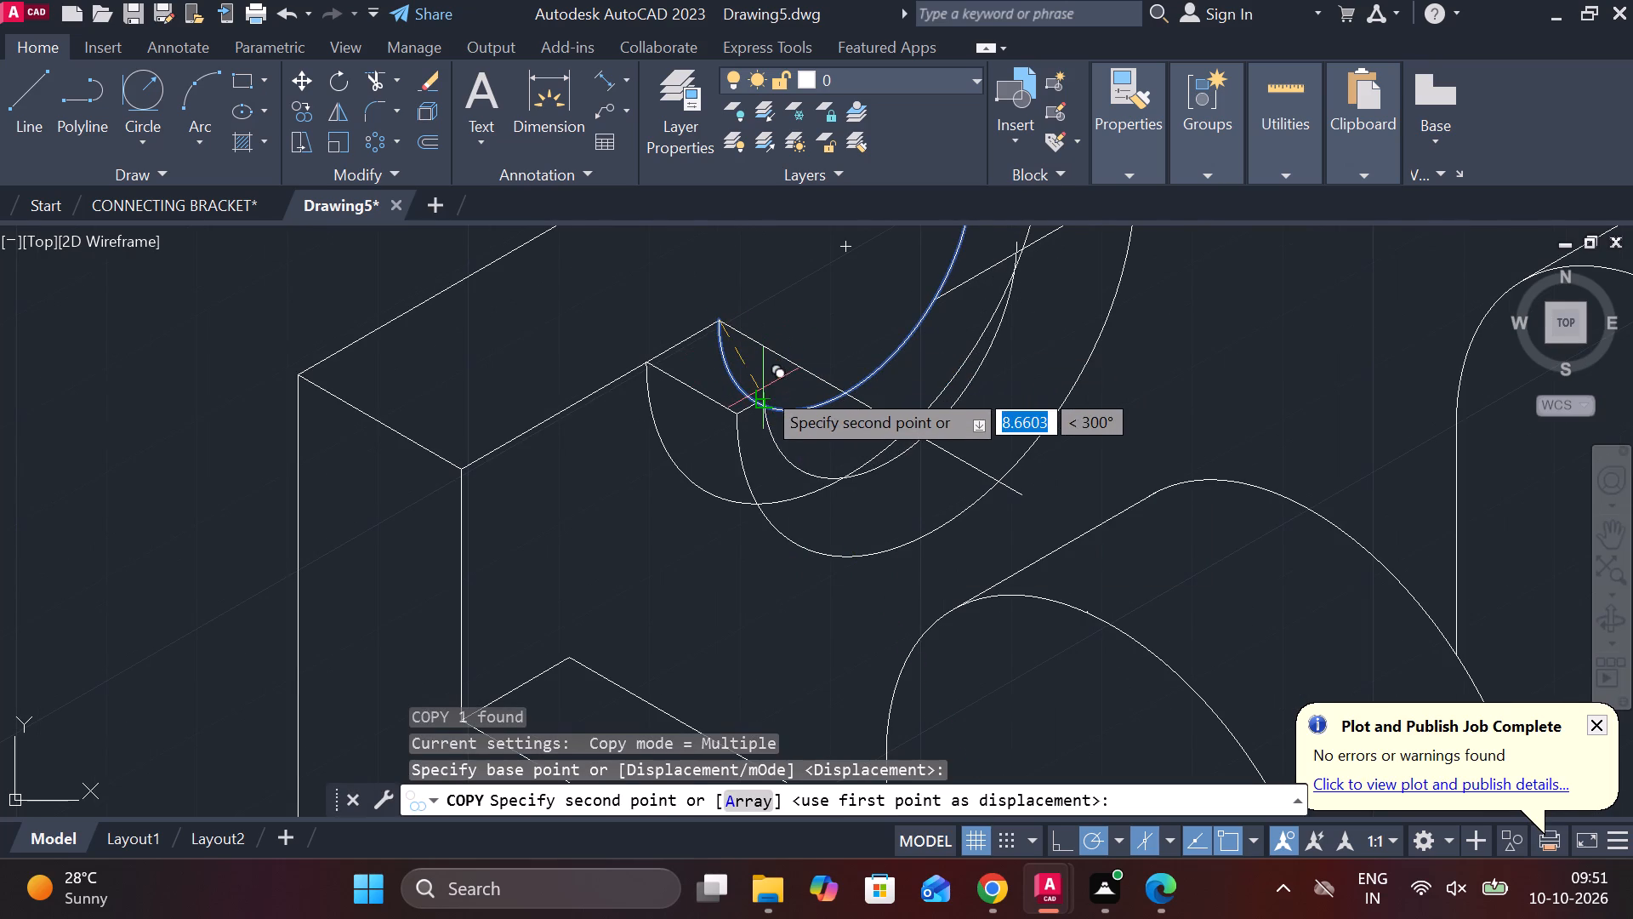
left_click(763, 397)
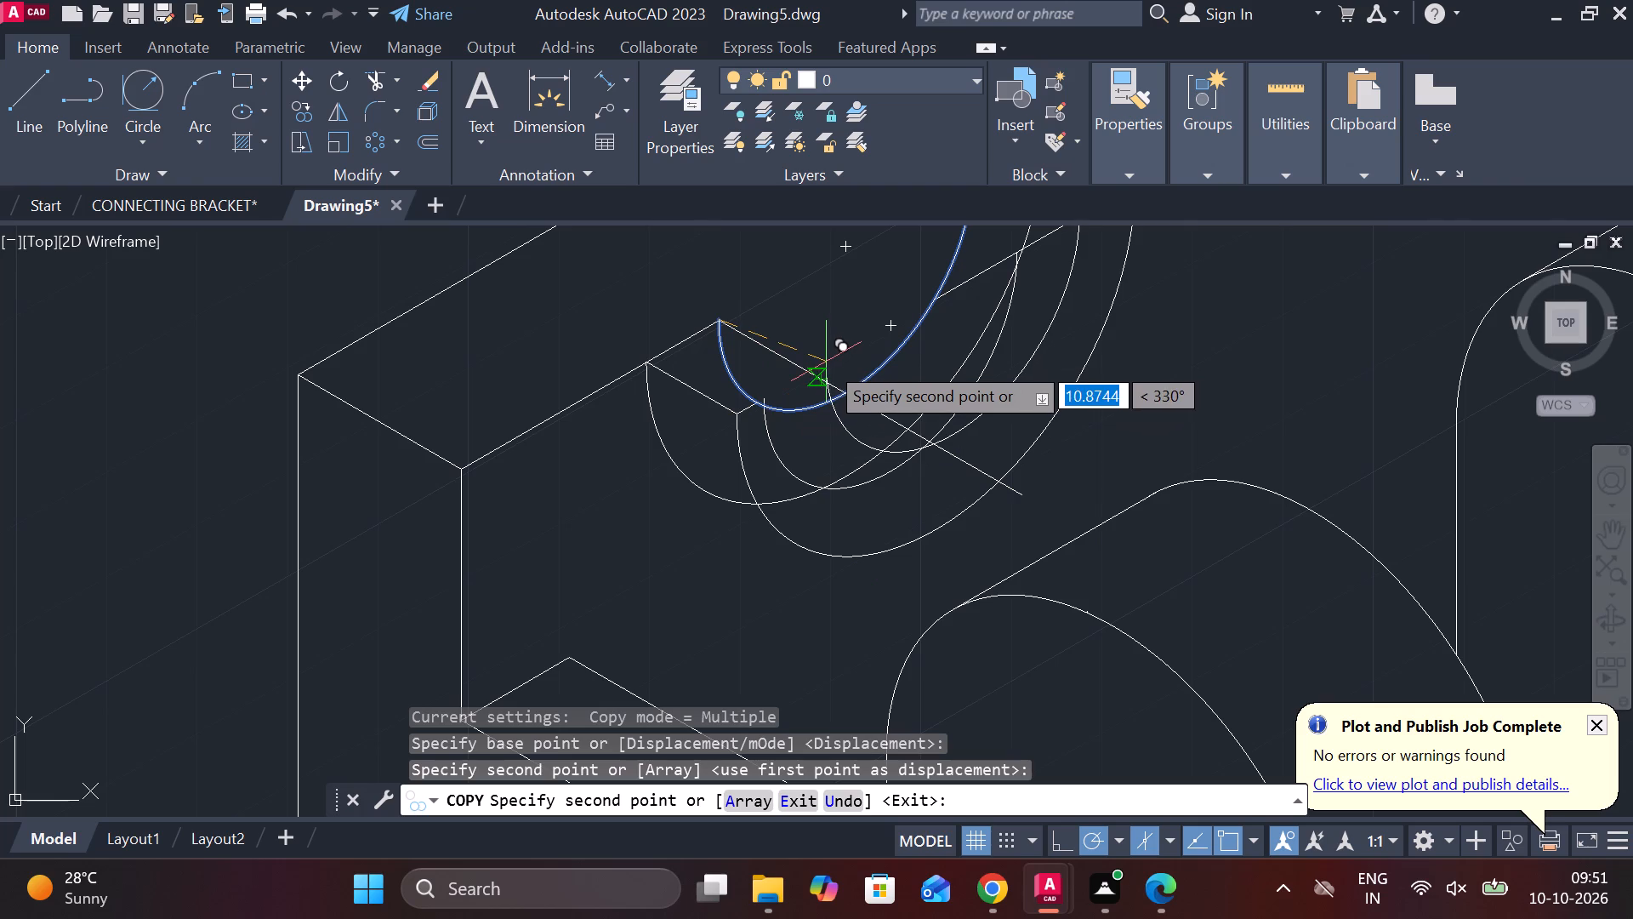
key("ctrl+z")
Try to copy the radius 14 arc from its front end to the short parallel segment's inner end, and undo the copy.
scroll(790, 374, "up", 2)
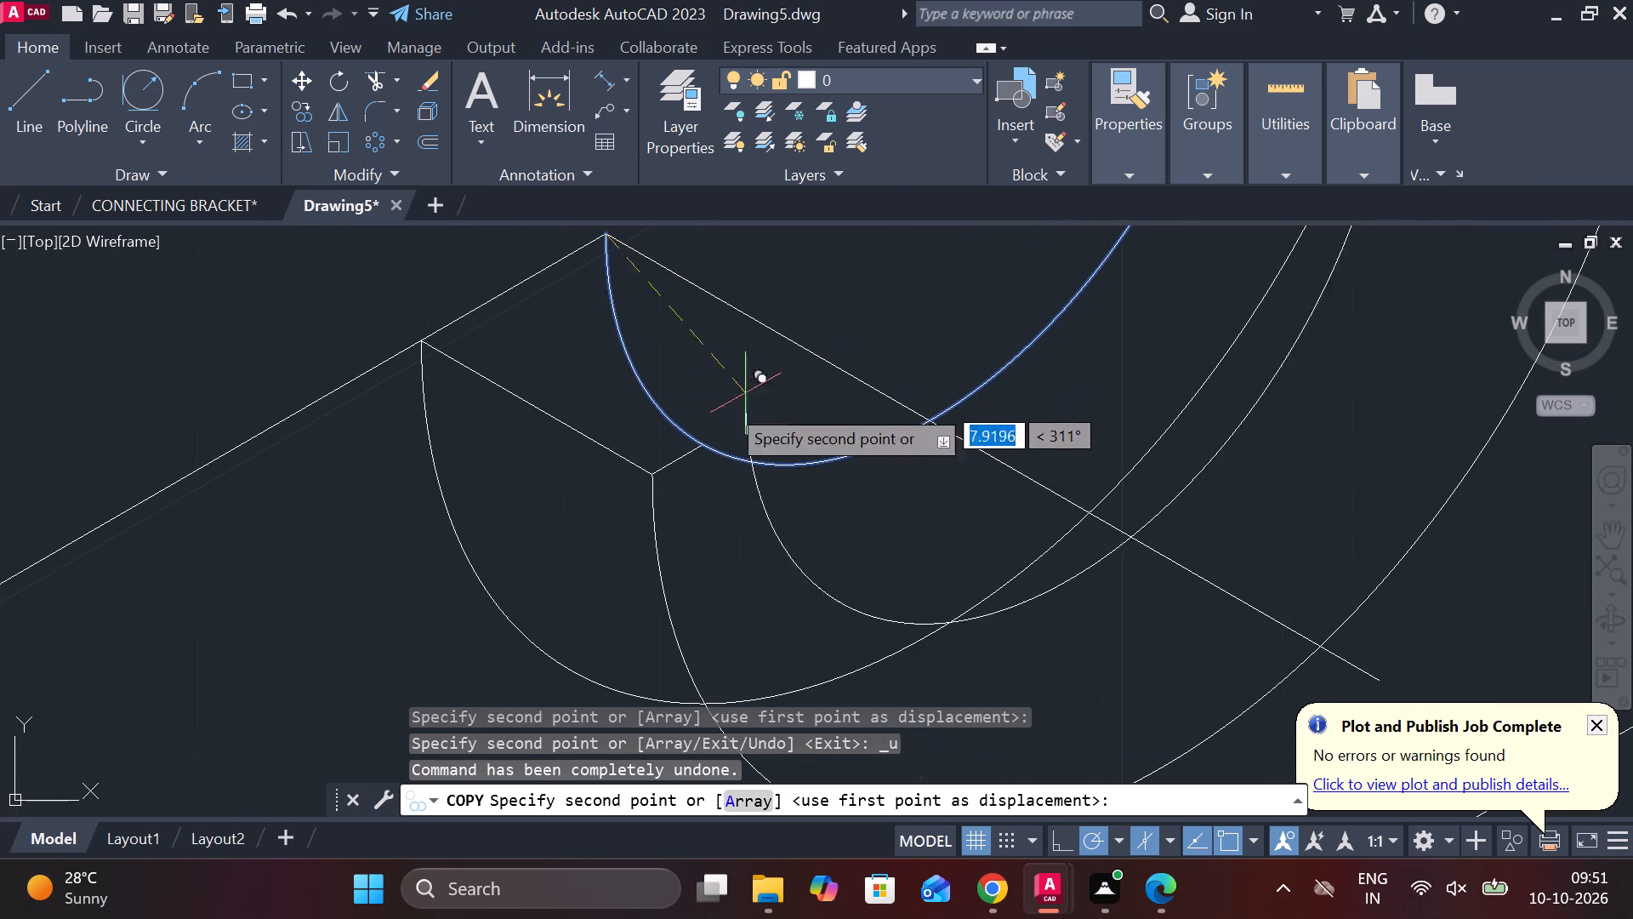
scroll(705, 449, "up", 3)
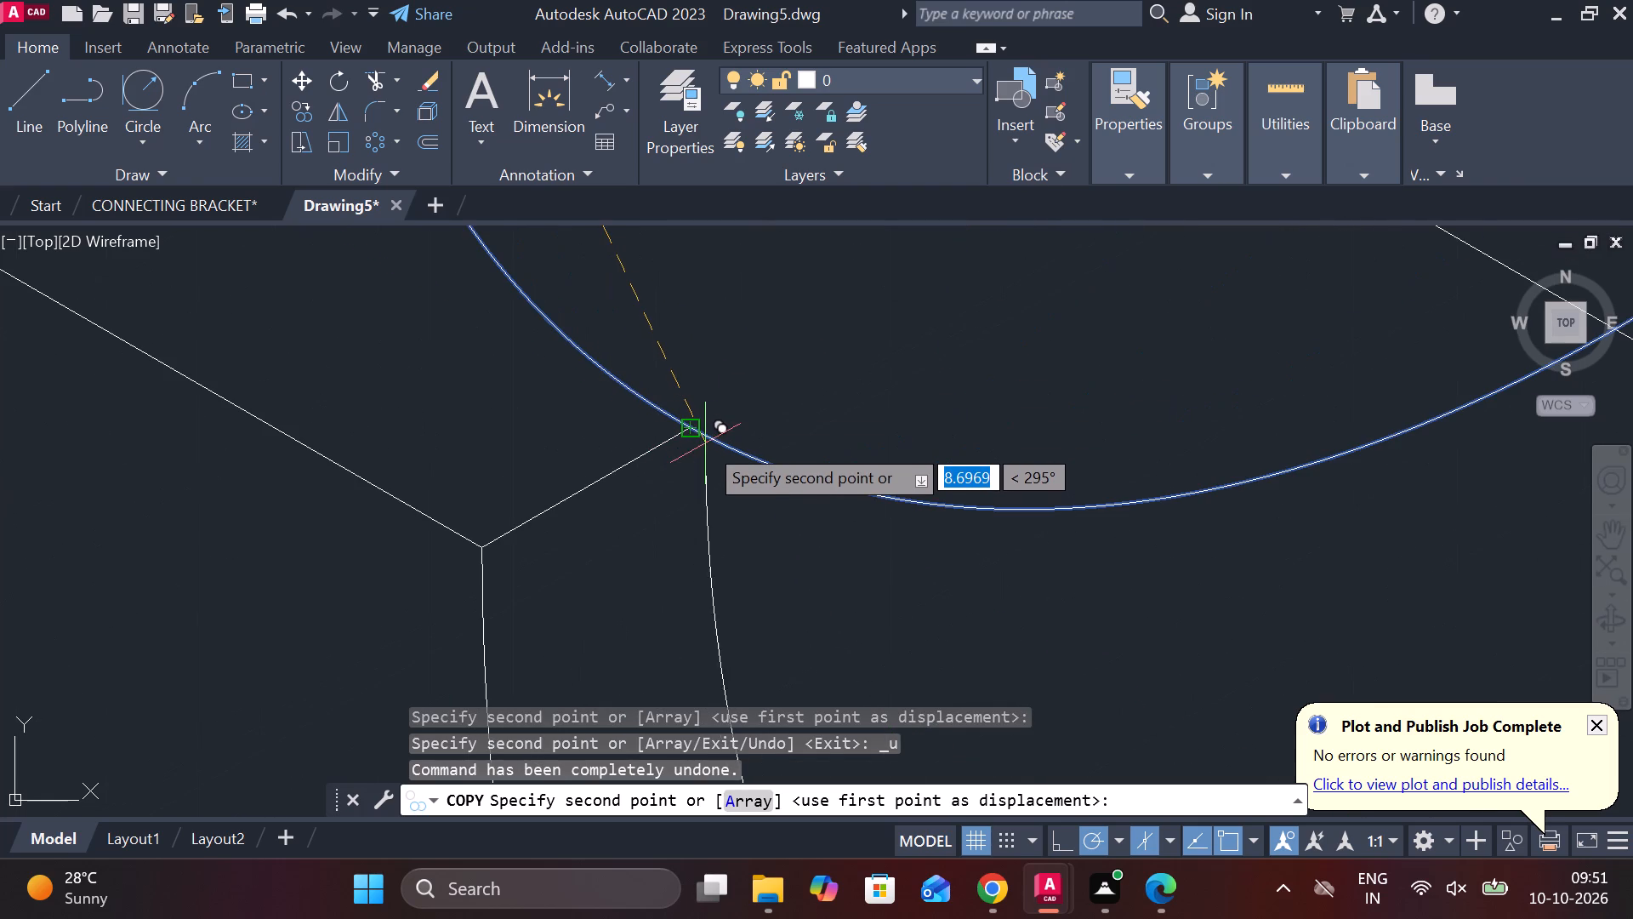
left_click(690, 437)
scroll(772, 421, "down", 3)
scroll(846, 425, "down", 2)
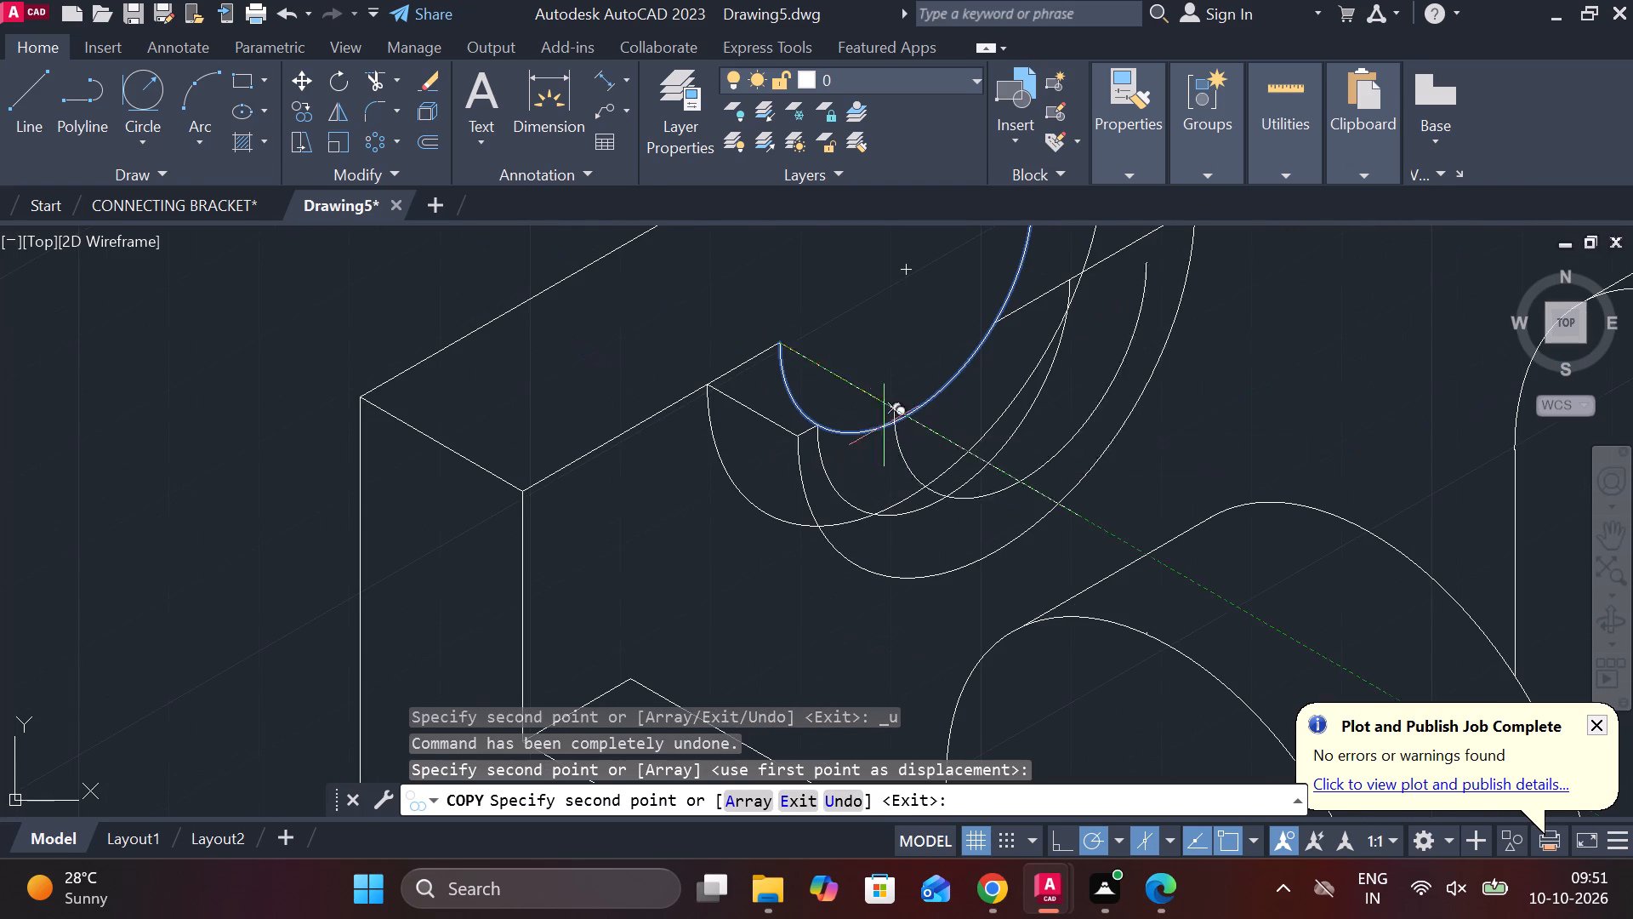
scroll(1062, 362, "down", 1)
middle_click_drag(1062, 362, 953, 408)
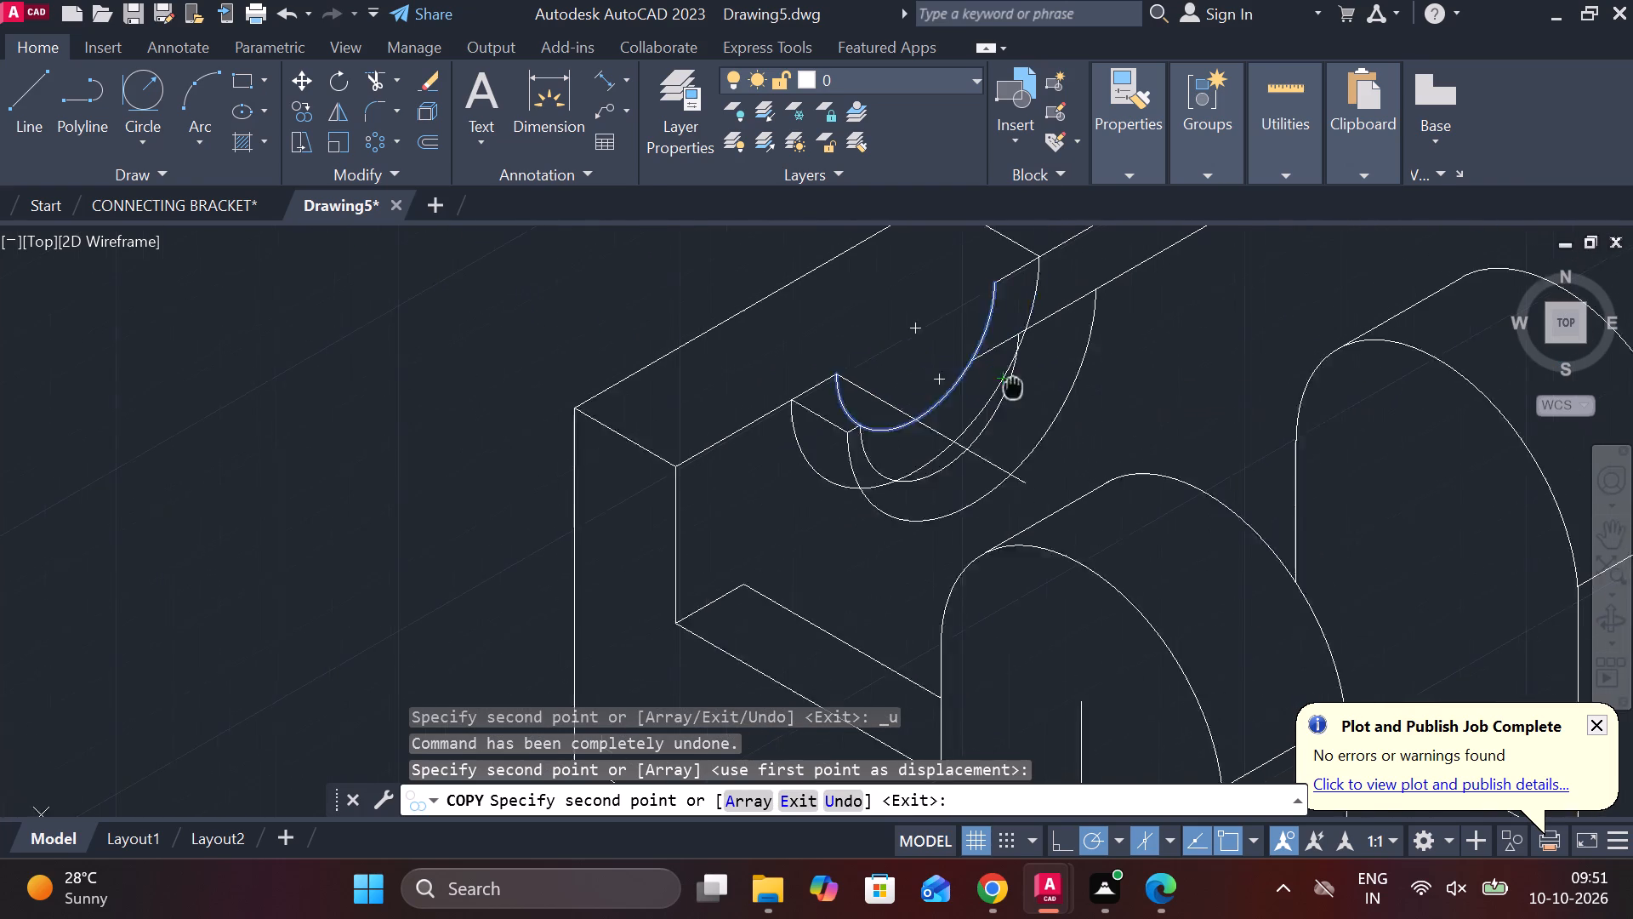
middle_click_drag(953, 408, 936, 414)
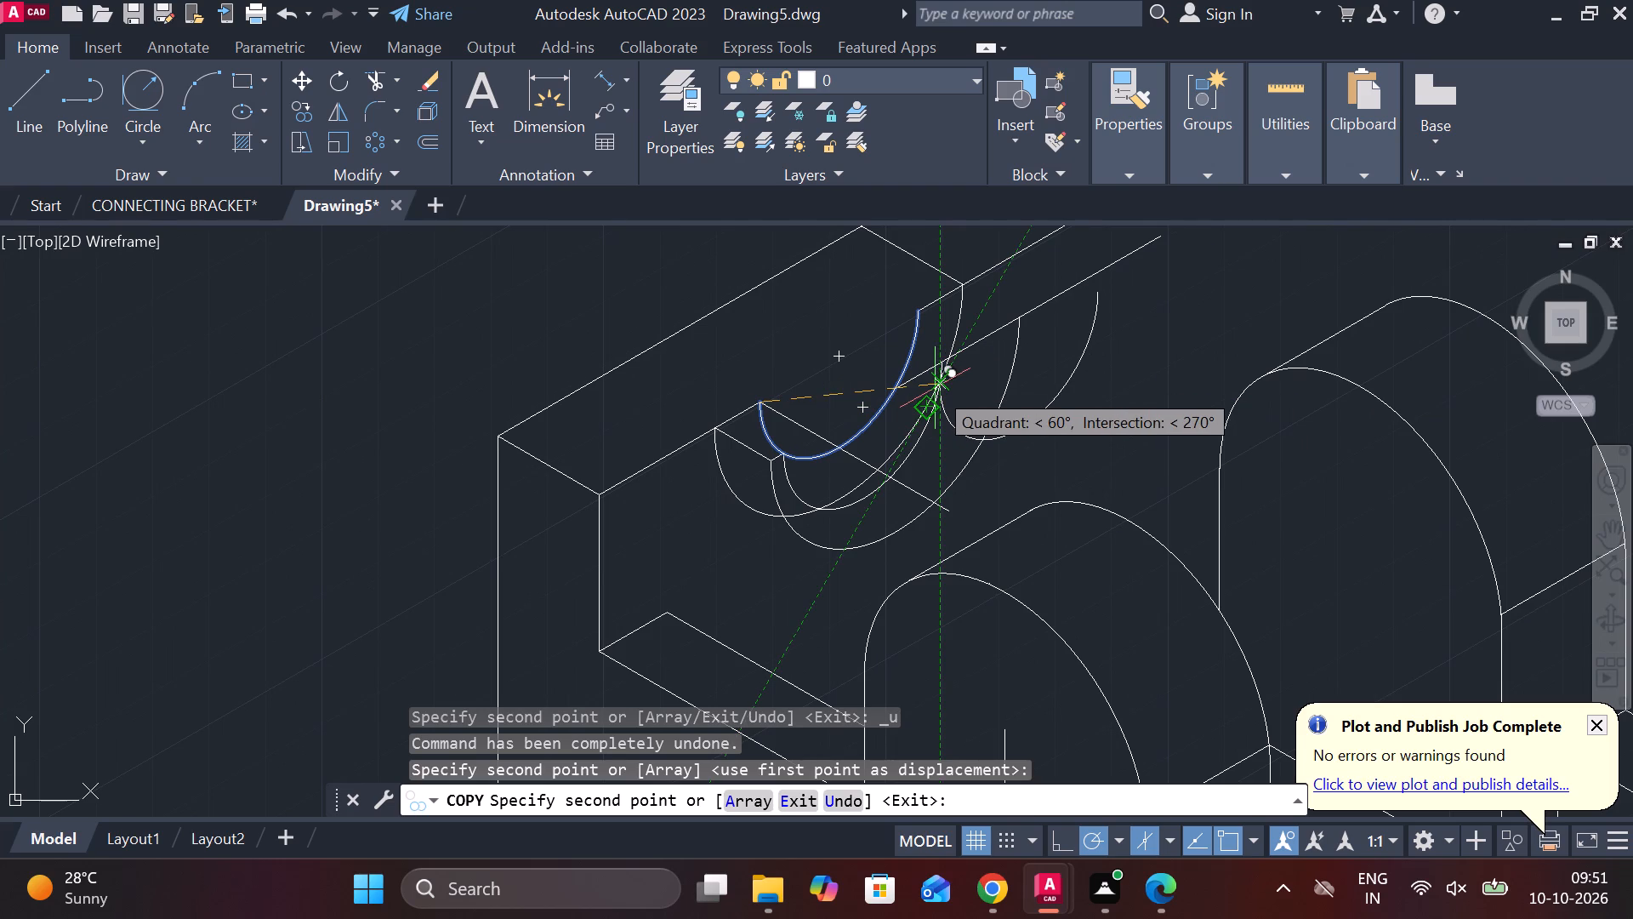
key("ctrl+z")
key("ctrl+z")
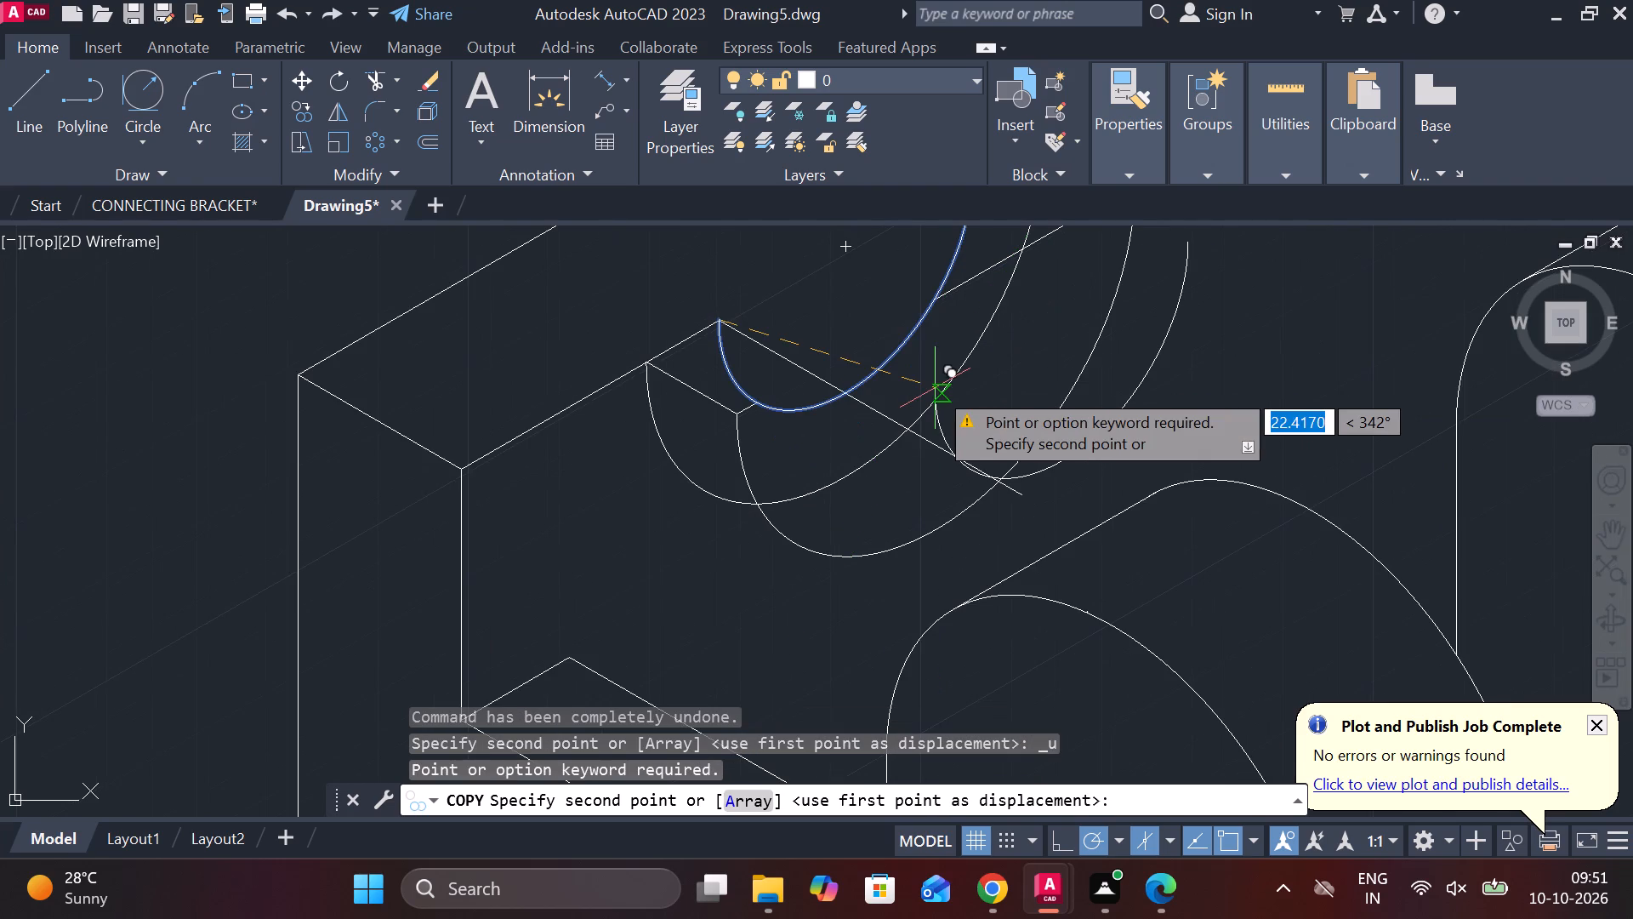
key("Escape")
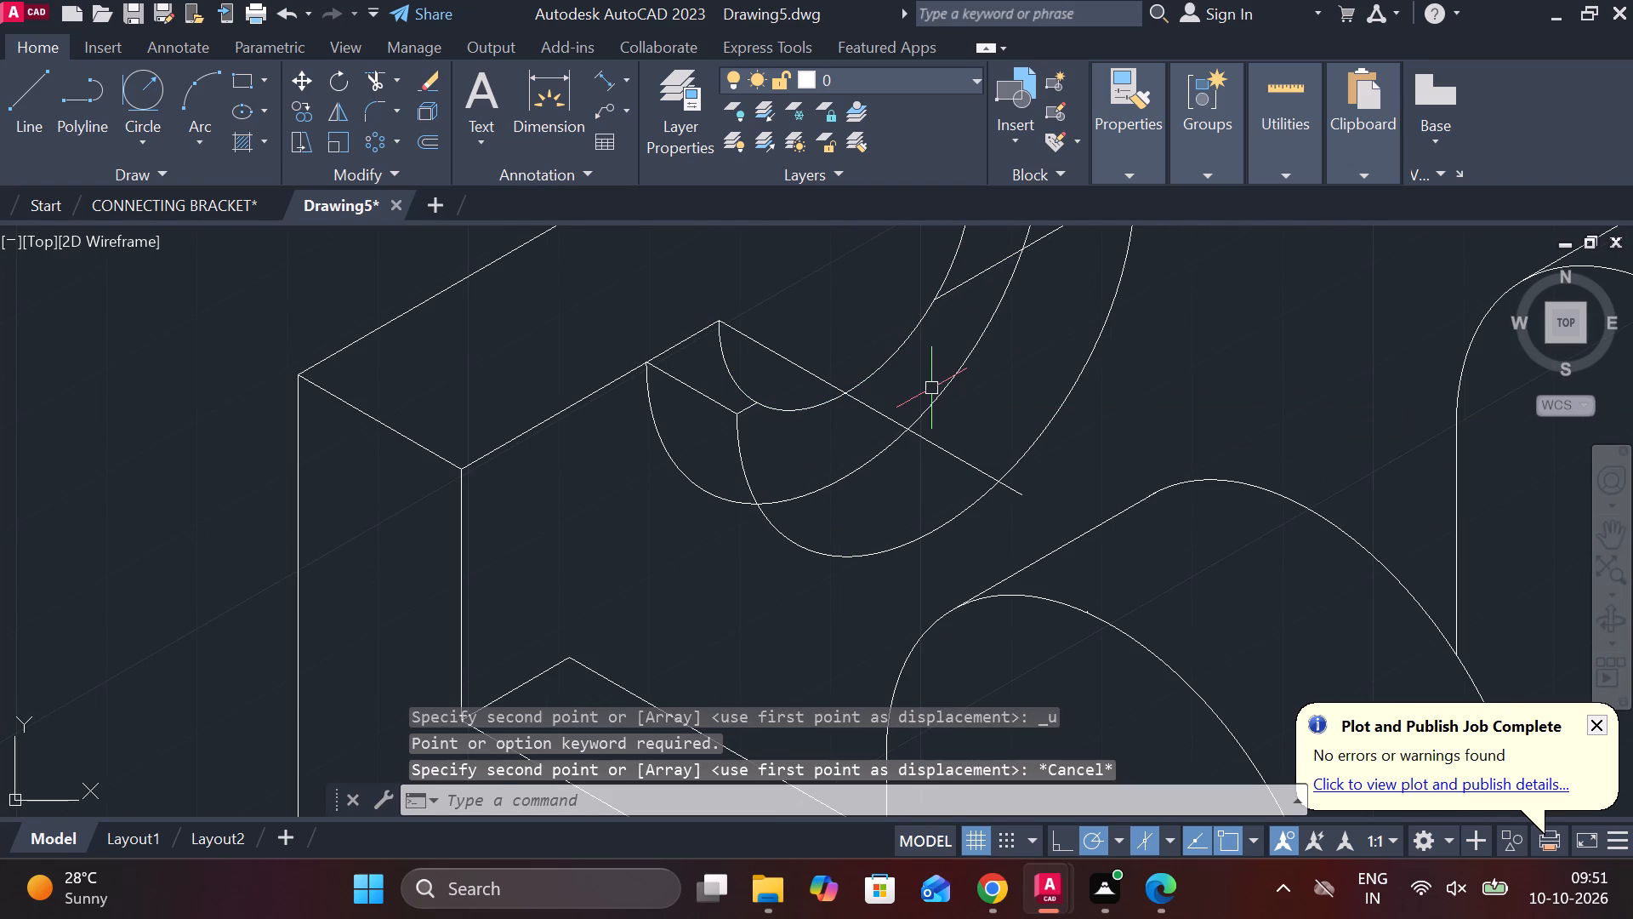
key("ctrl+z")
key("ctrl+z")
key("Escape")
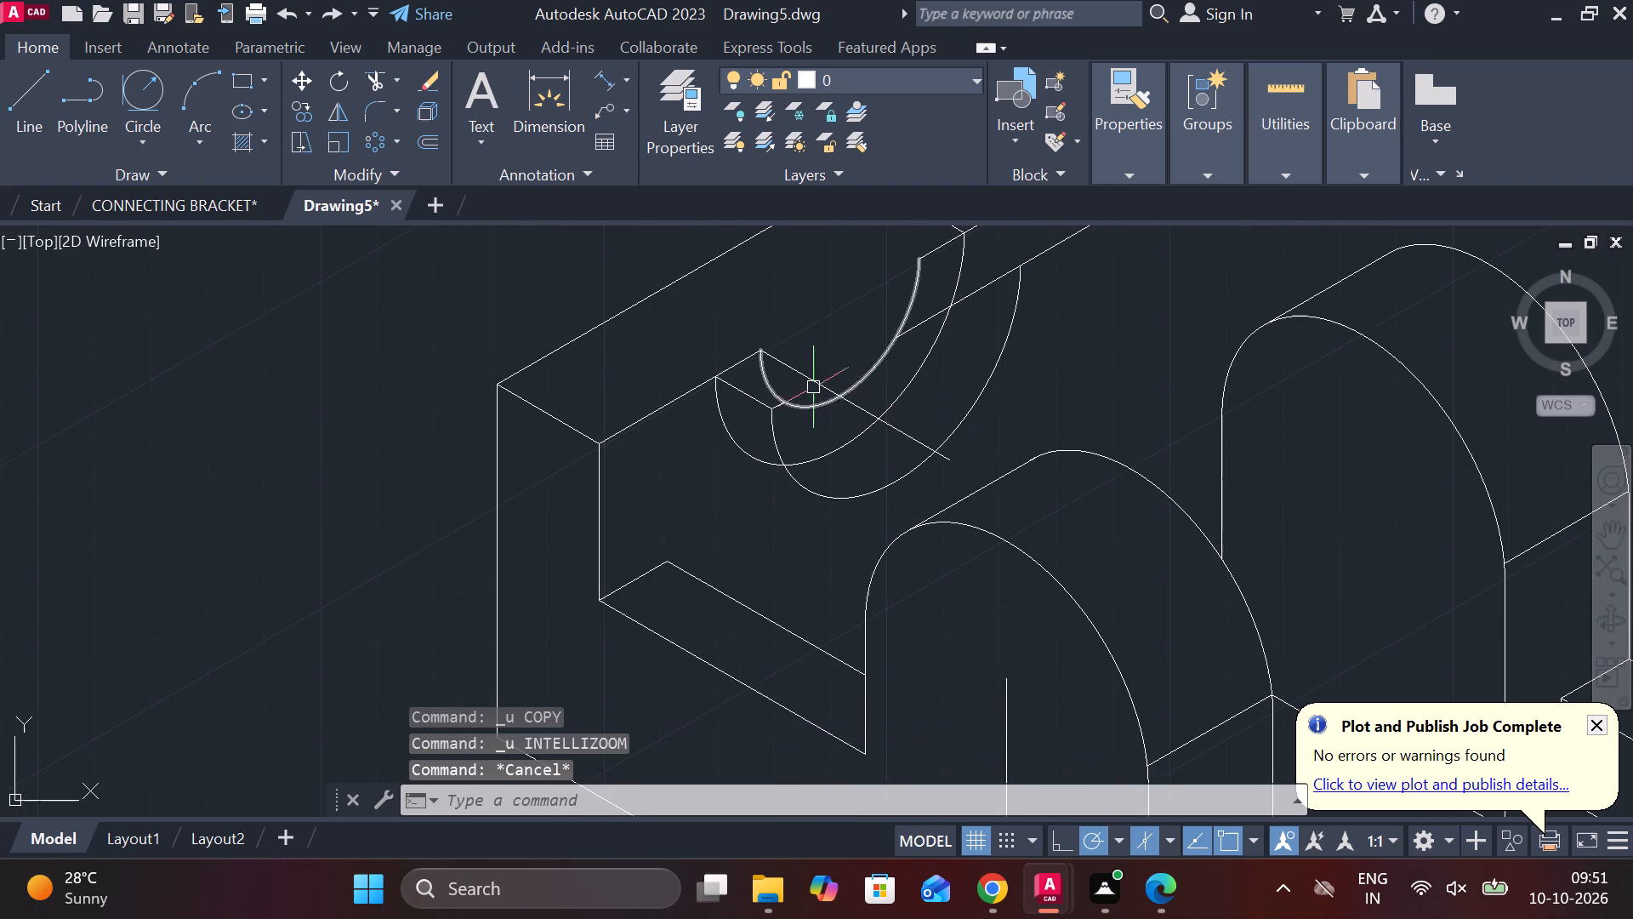
Erase the radius 14 arc and the 330° line starting at its front end.
left_click(827, 401)
left_click(803, 378)
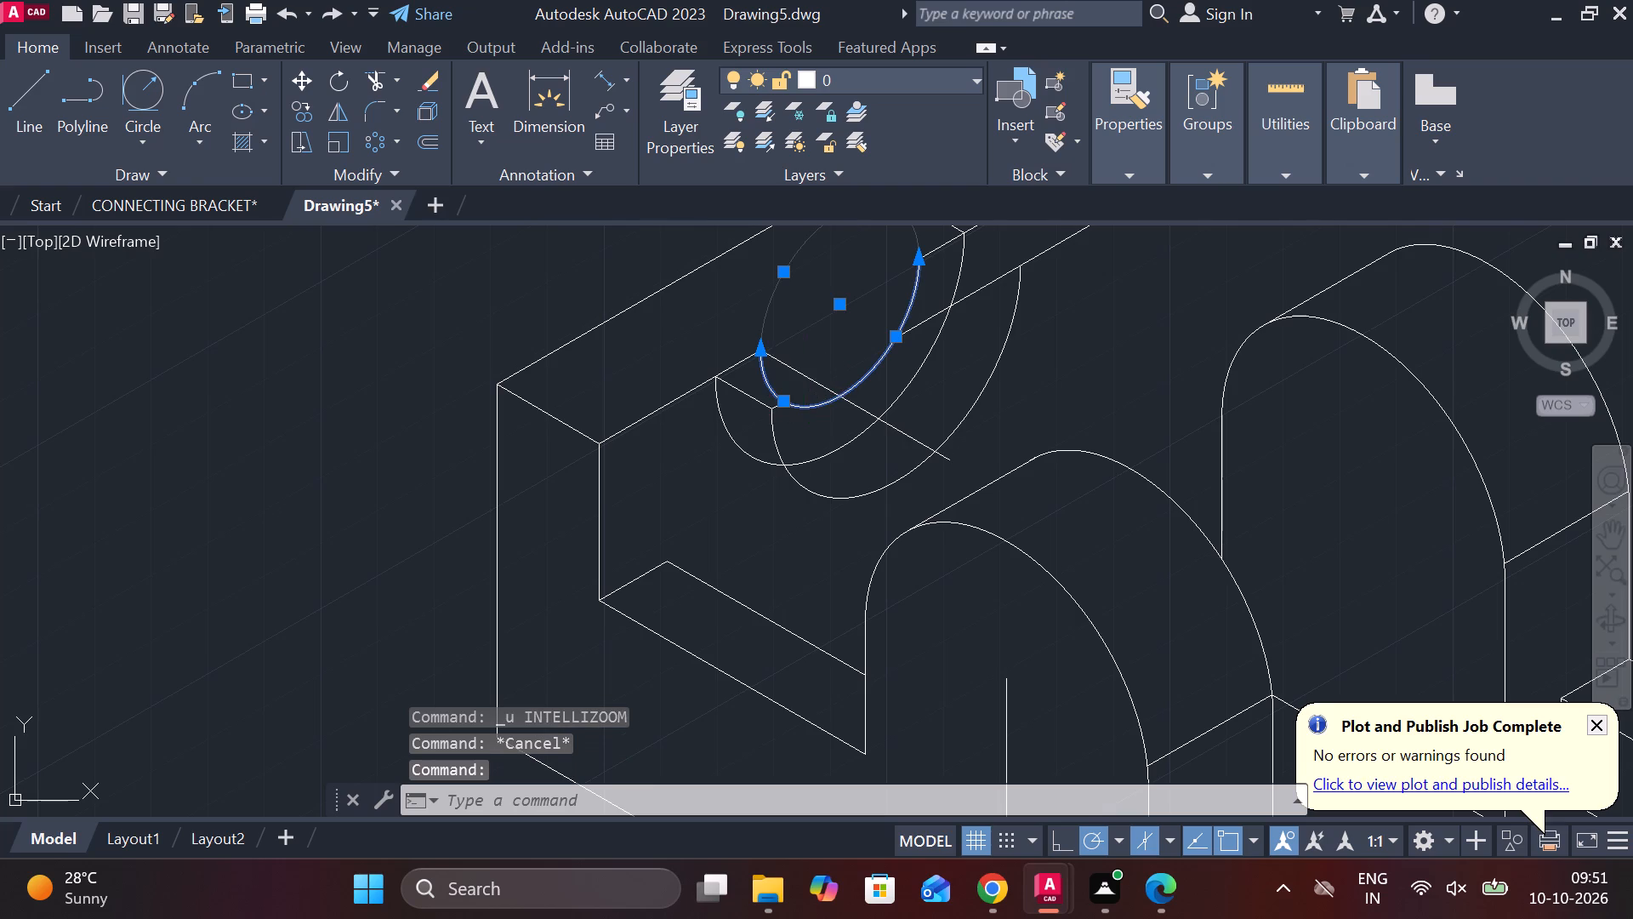
type("E")
key("space")
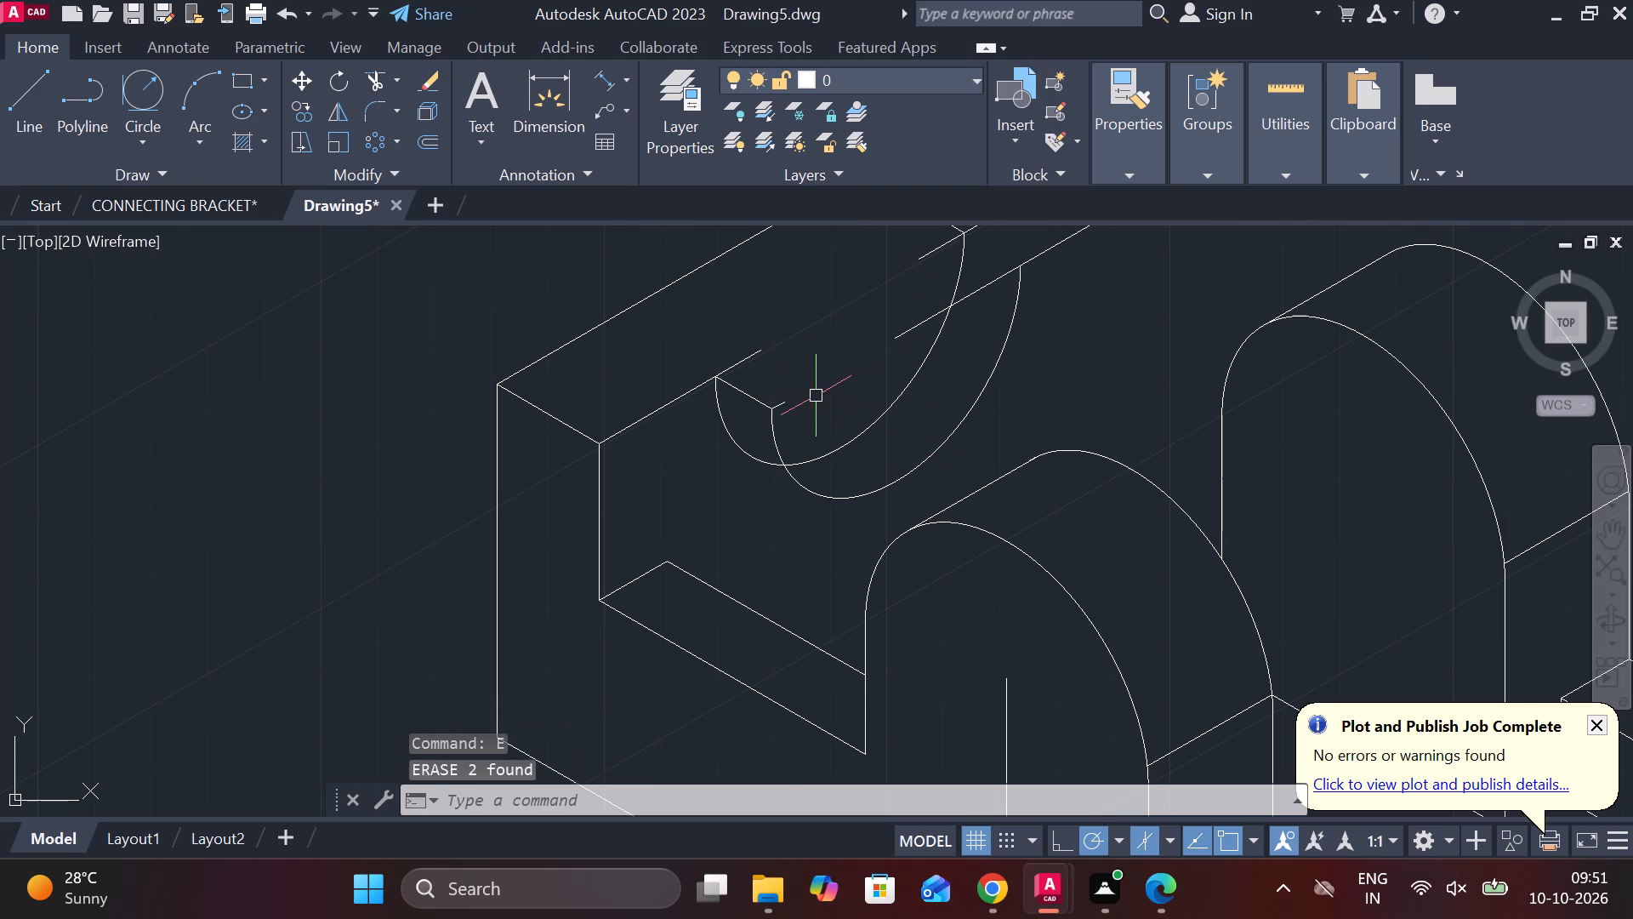
Trim the leftover edge stubs inside the two radius 22 arcs at both ends of the end upright's cutout.
scroll(816, 400, "up", 1)
left_click(773, 403)
left_click(775, 409)
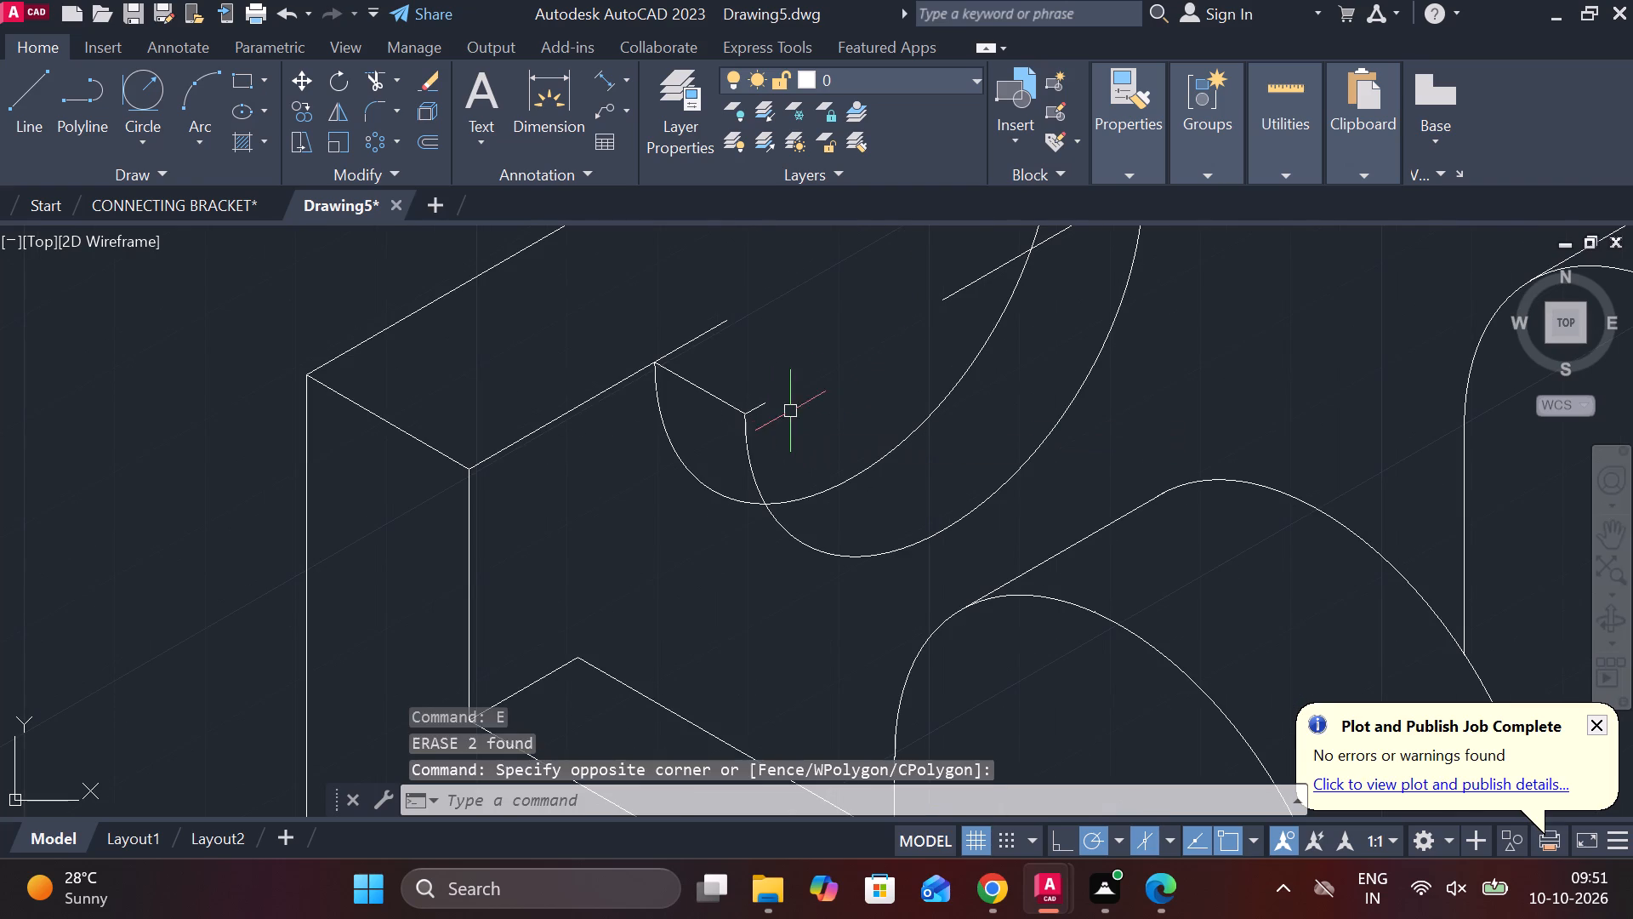
middle_click_drag(816, 357, 726, 434)
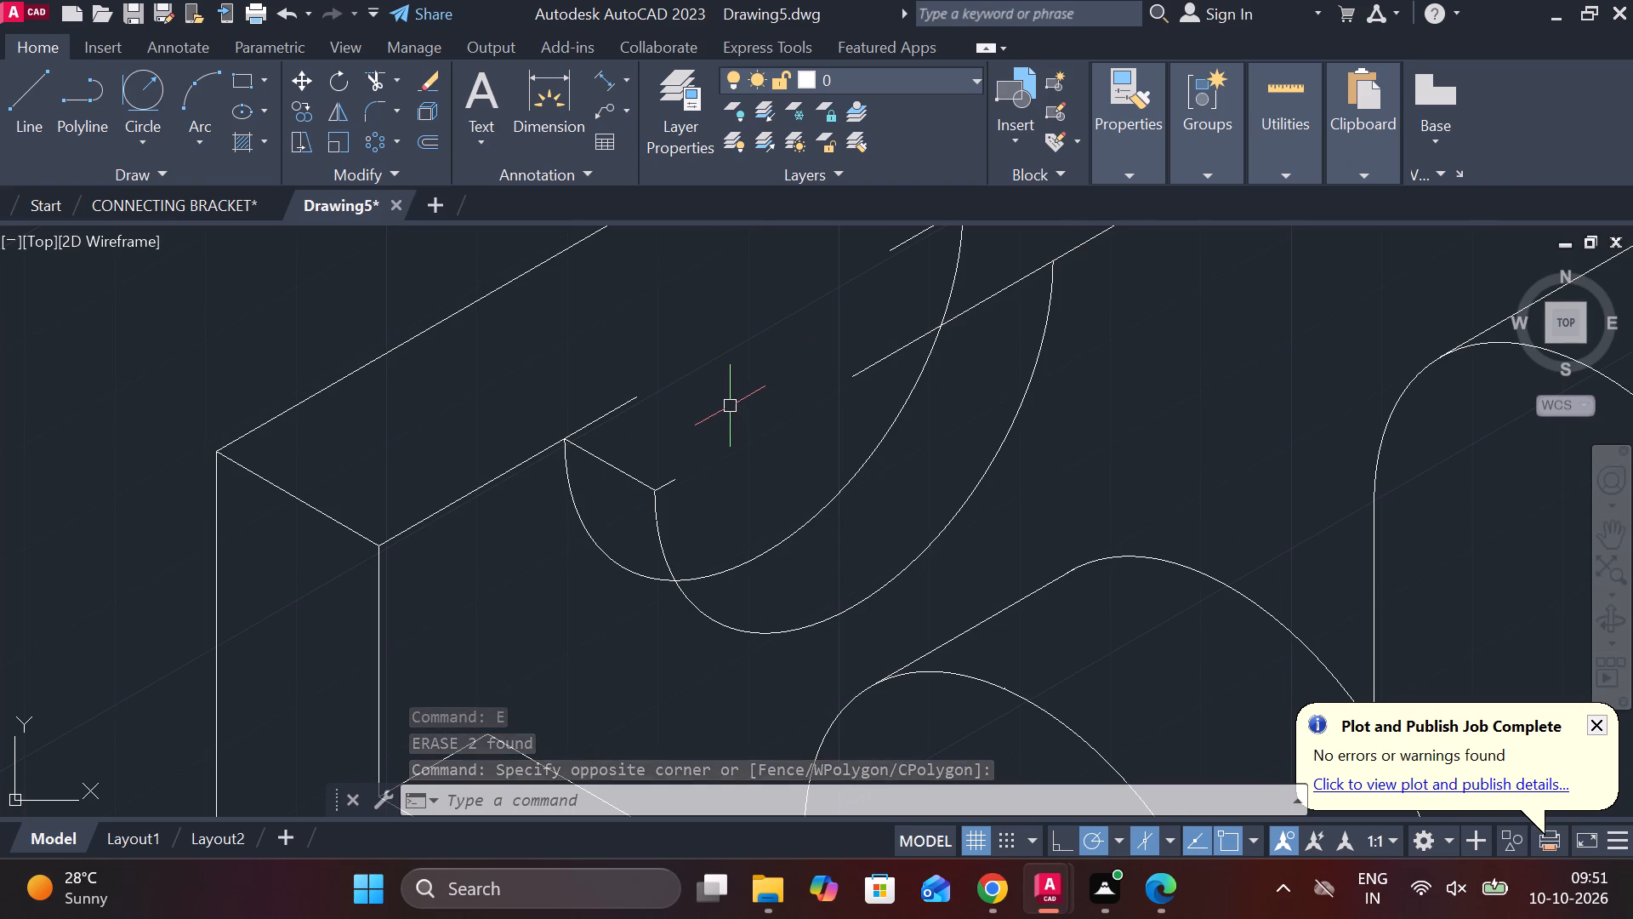
scroll(721, 397, "down", 2)
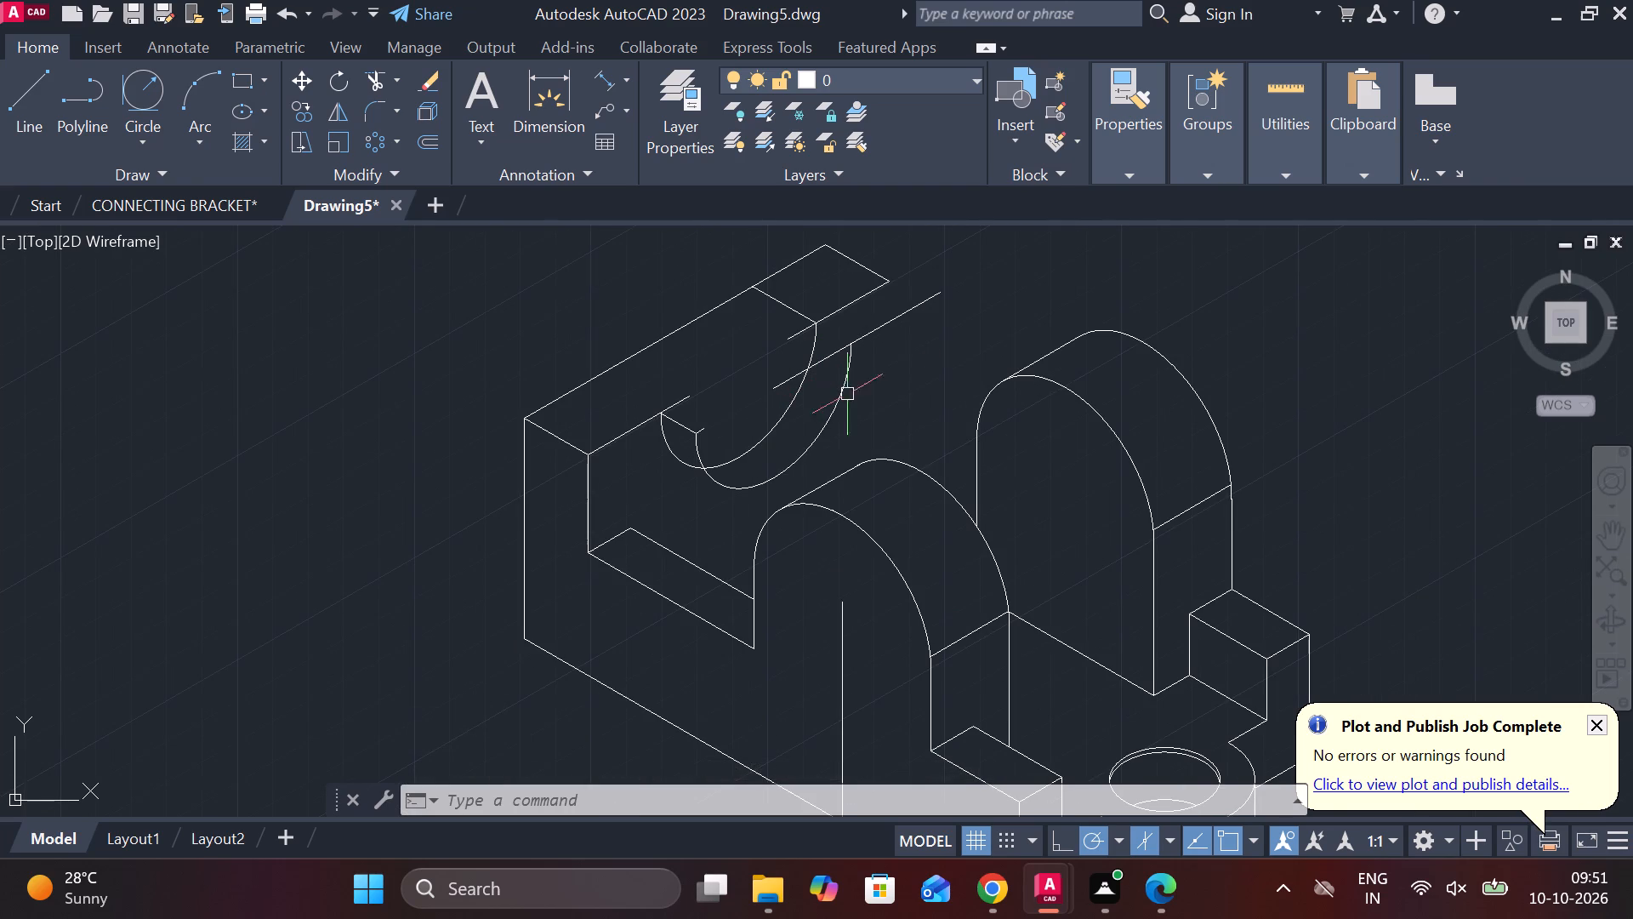
type("TR")
key("space")
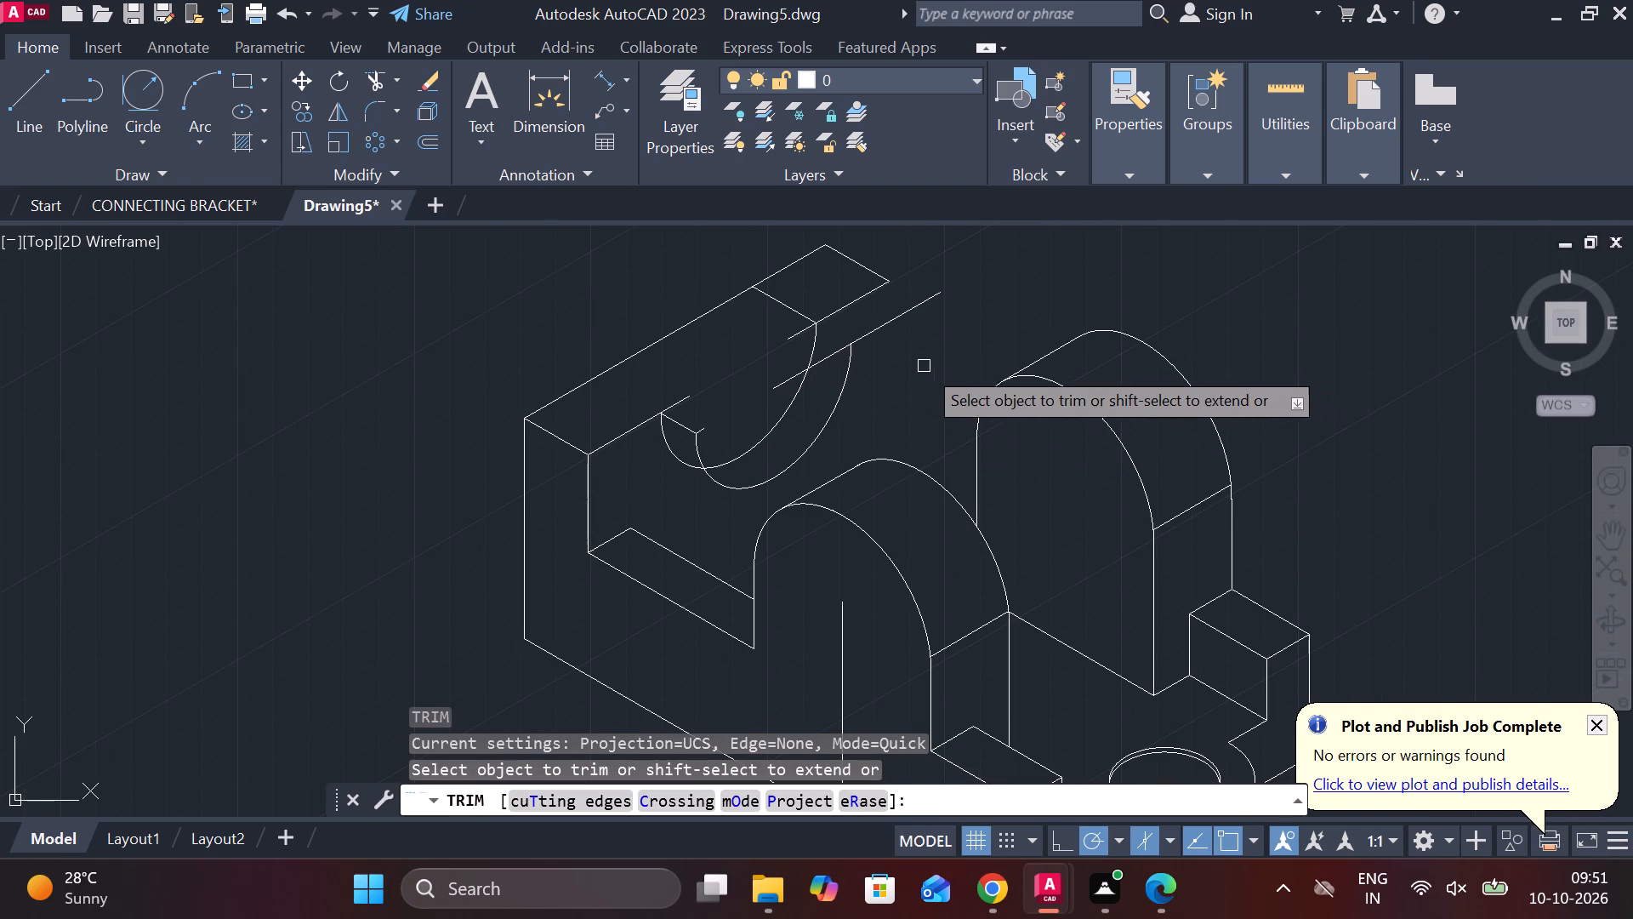
left_click(797, 338)
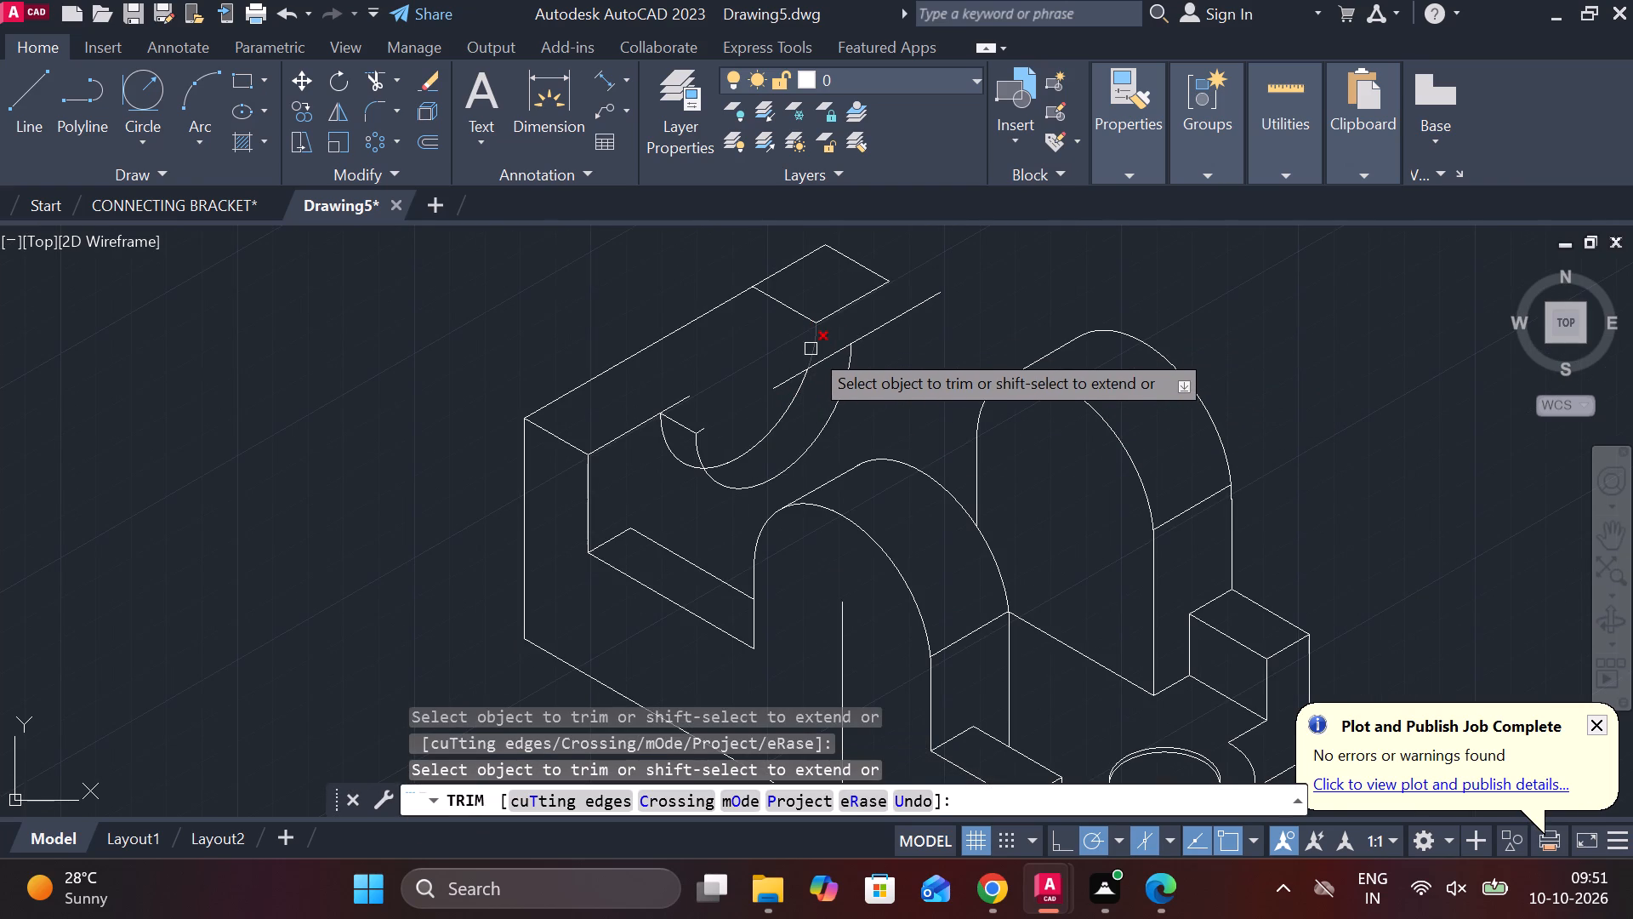
left_click(832, 362)
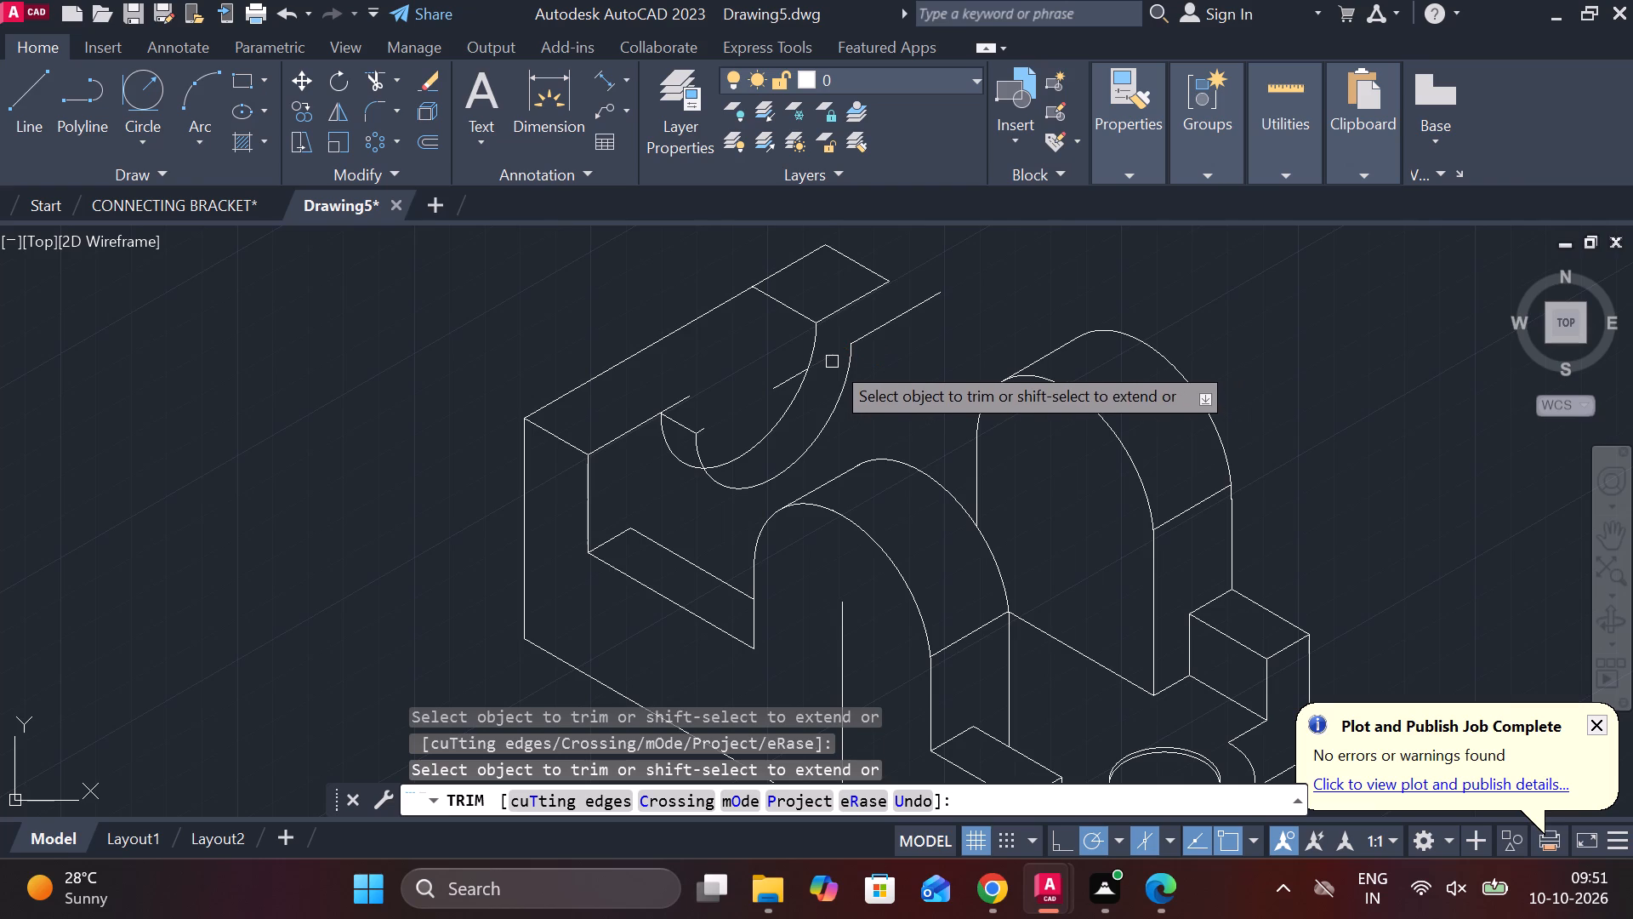
left_click(791, 381)
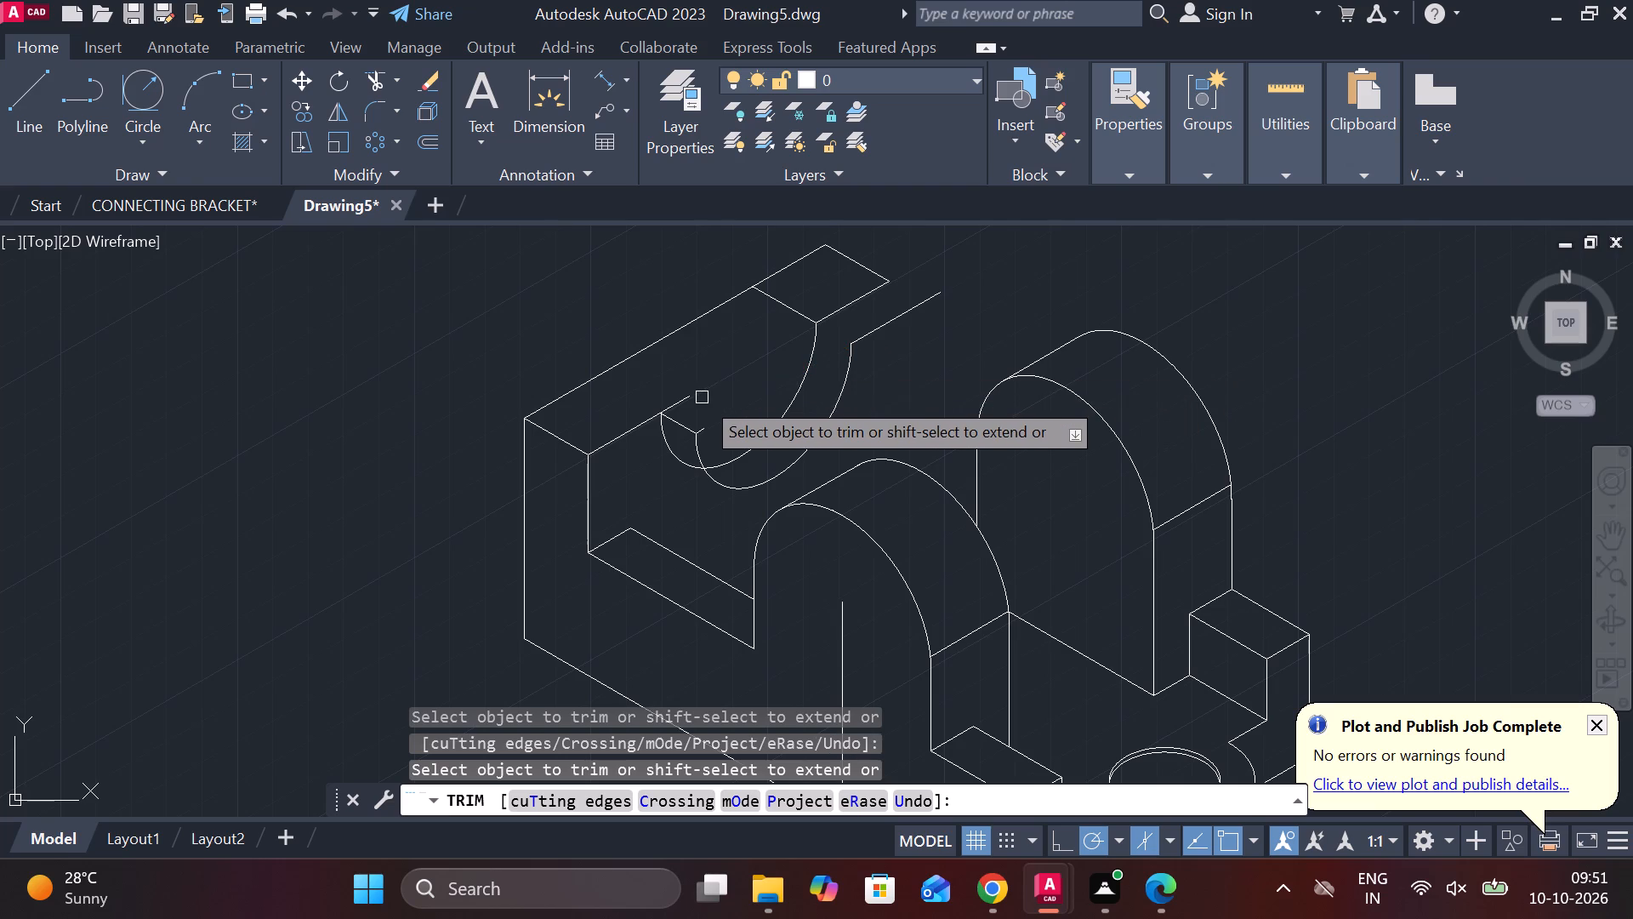
left_click(691, 397)
left_click(708, 431)
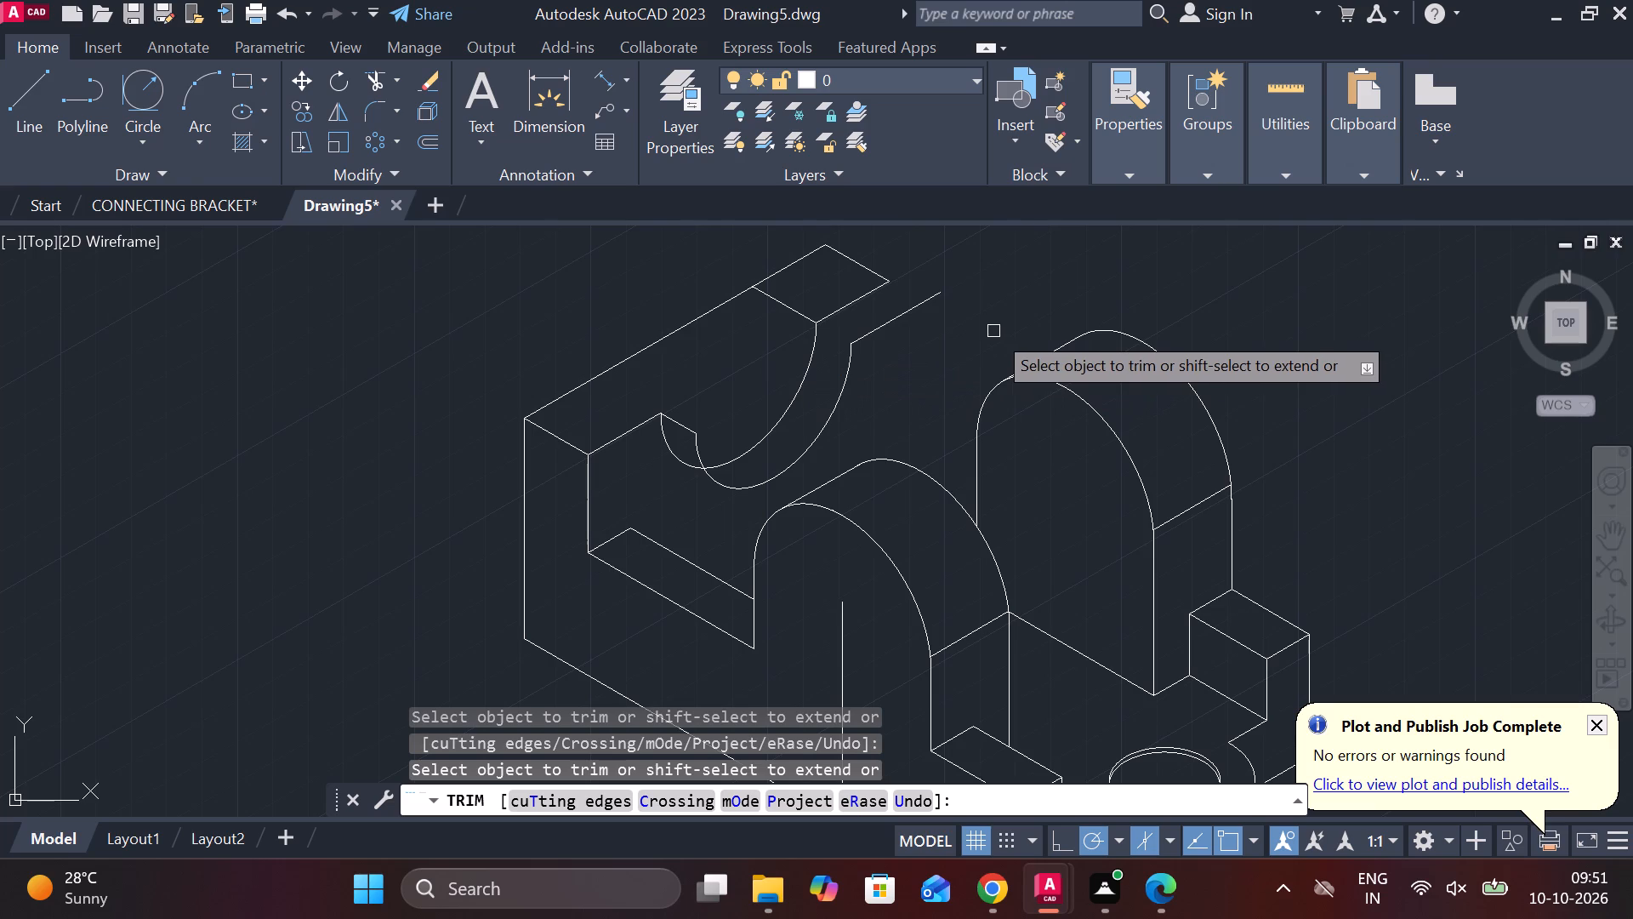
key("Escape")
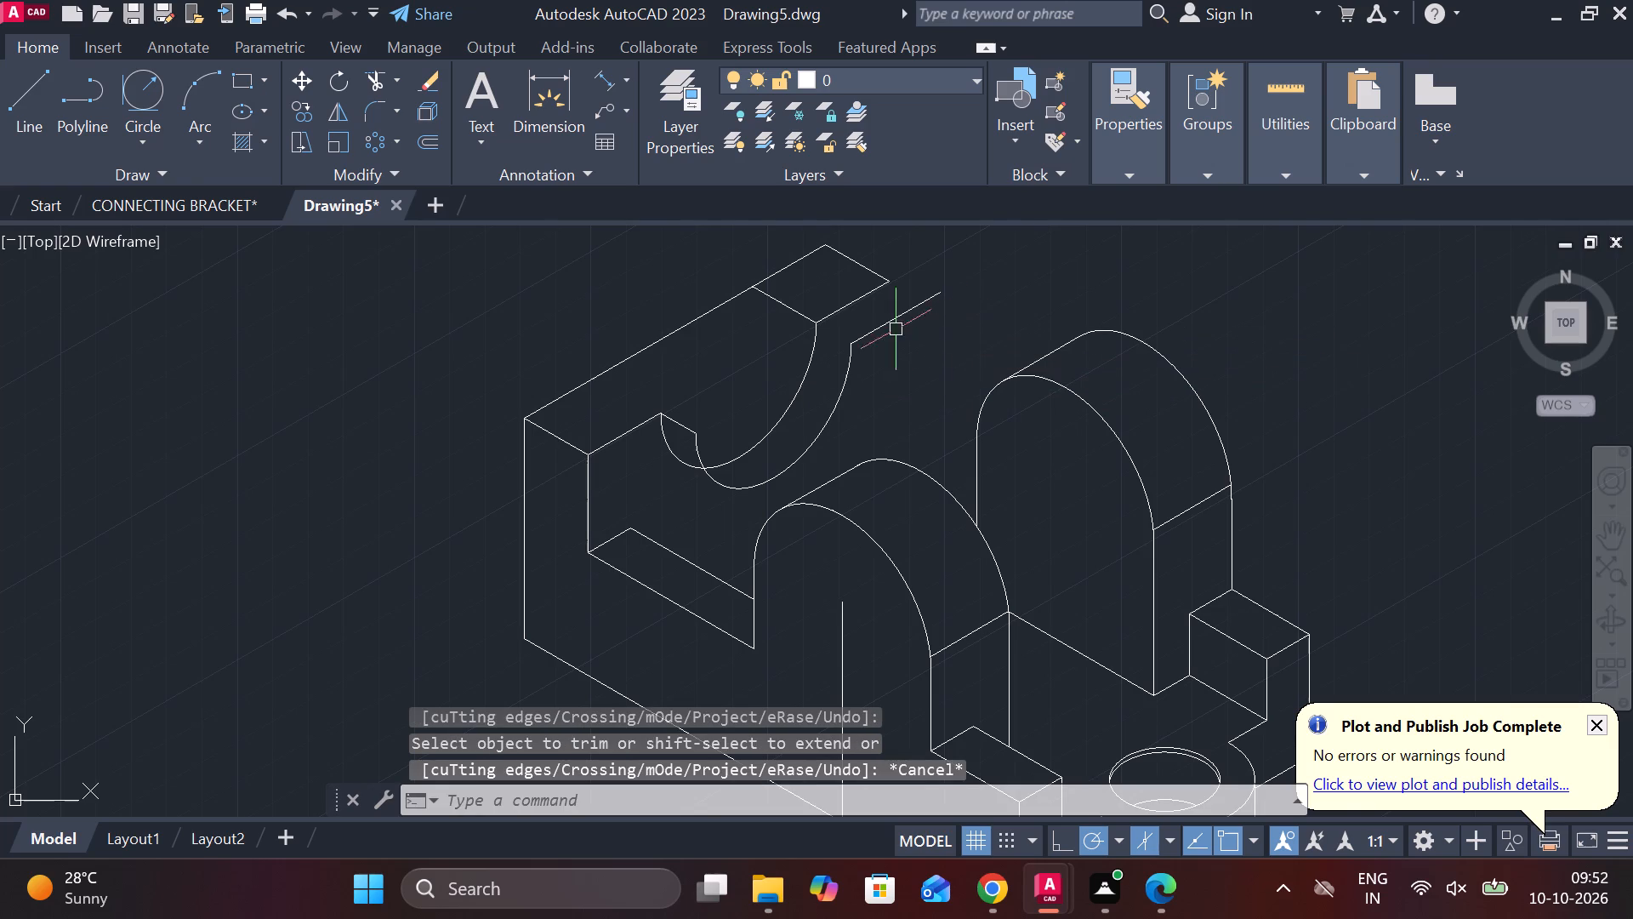
Lengthen the short cross edge at the far end of the cutout to meet the end of the front radius 22 arc.
left_click(788, 311)
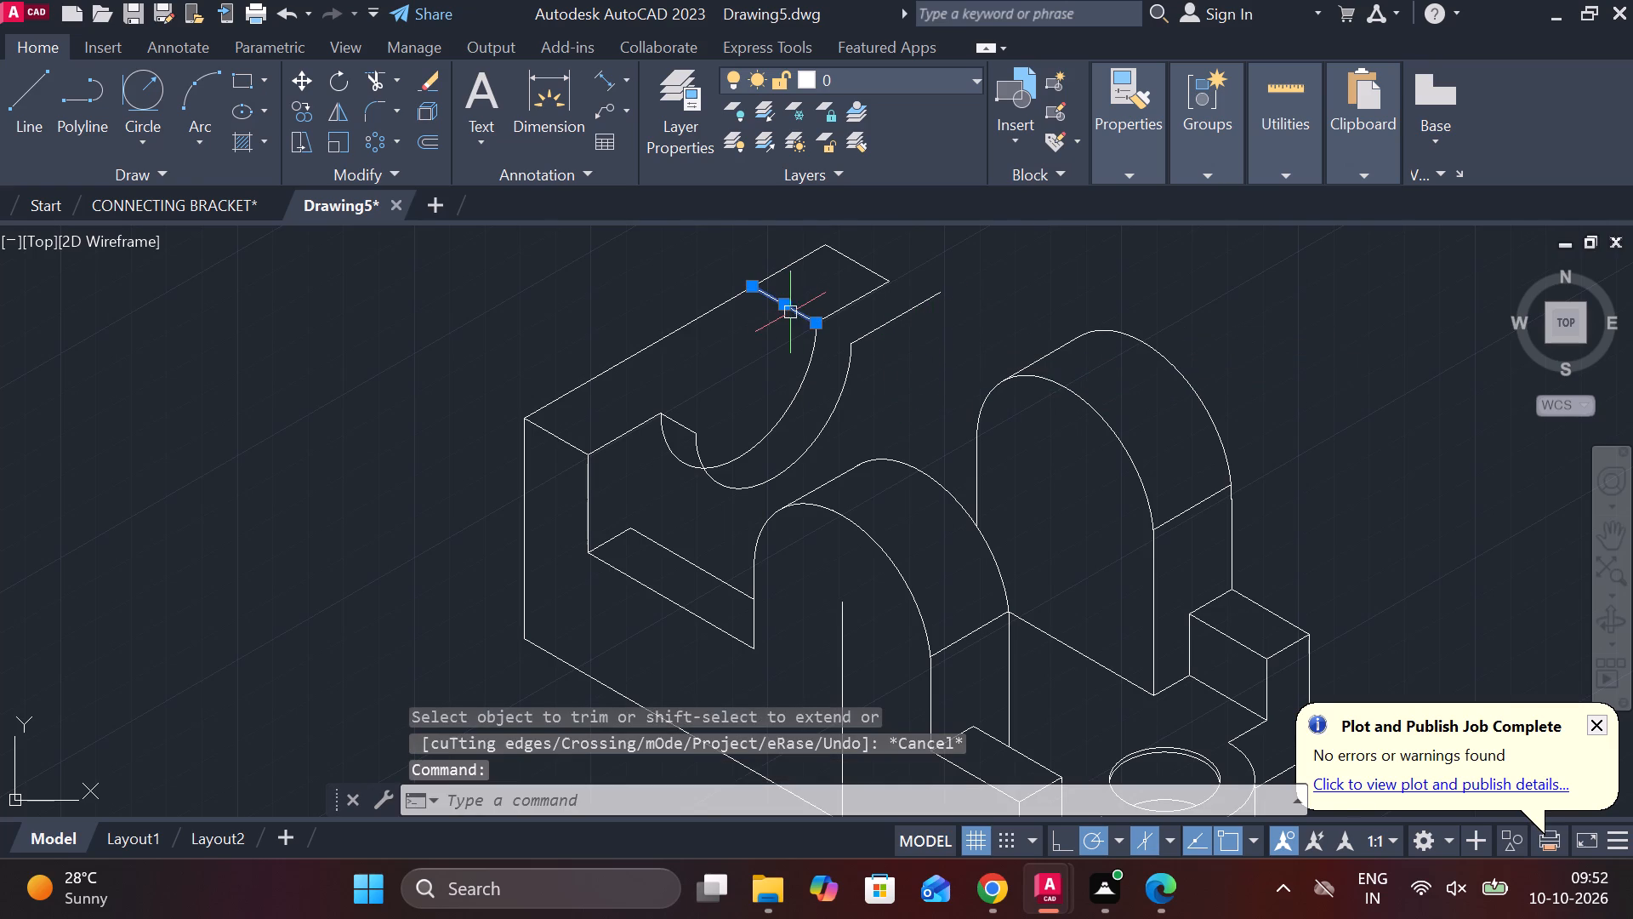
left_click(887, 383)
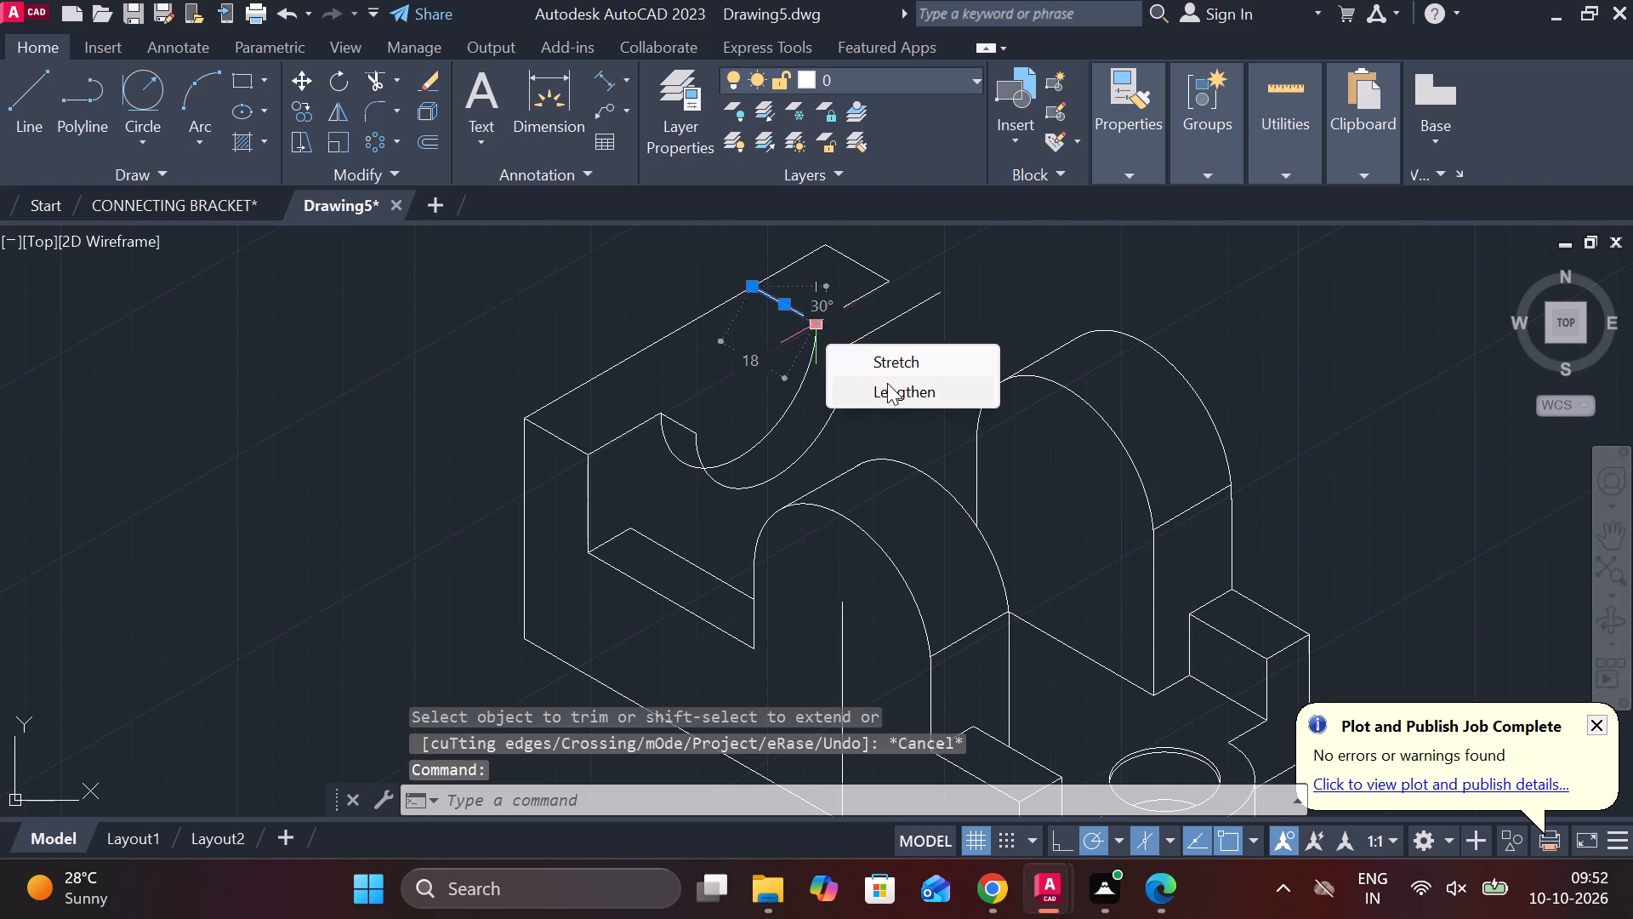
left_click(851, 357)
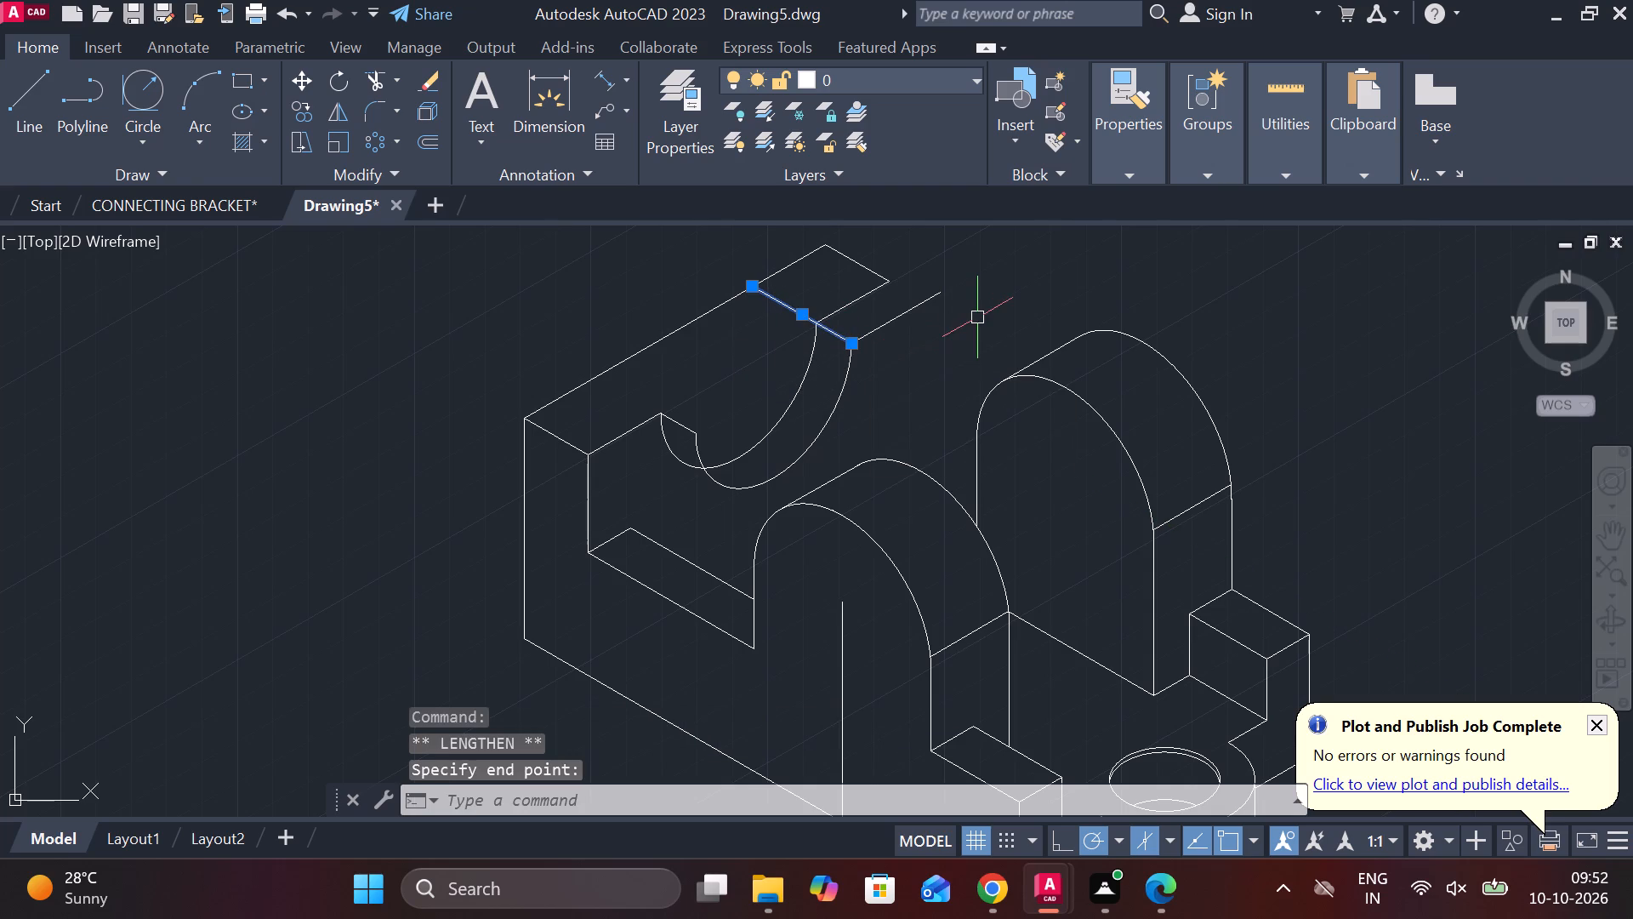
key("Escape")
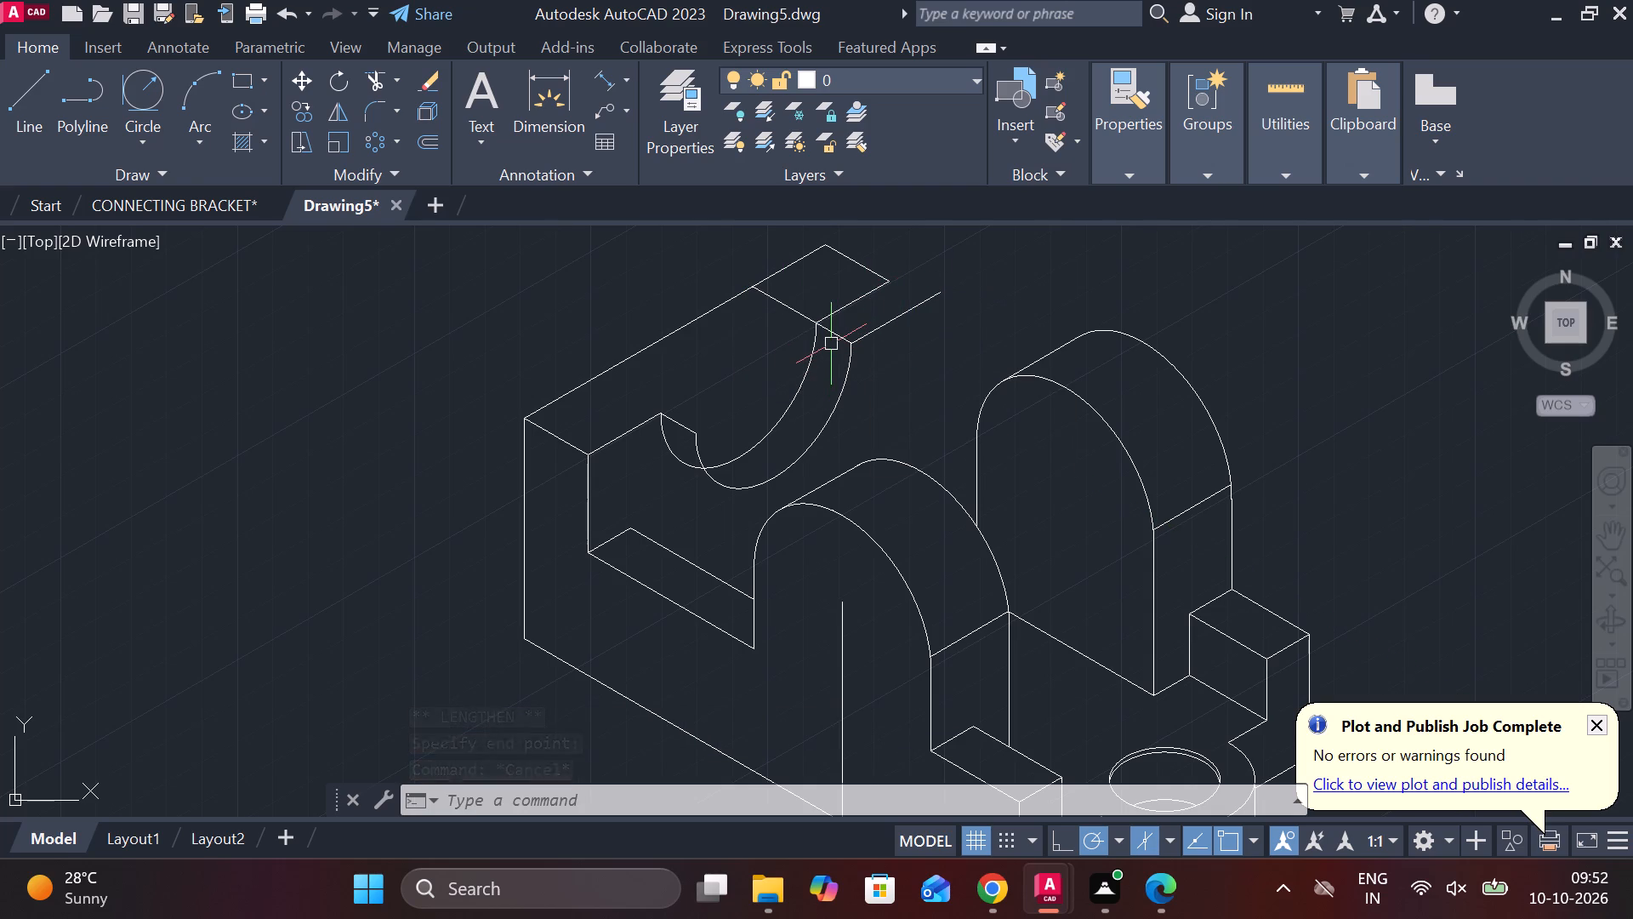
Erase the 30° line running outward from the far end of the front radius 22 arc.
left_click(907, 317)
type("E")
key("space")
Draw a radius 14 isocircle centred on the rear radius 22 arc of the end upright's cutout.
type("EL")
key("Return")
key("i")
key("Return")
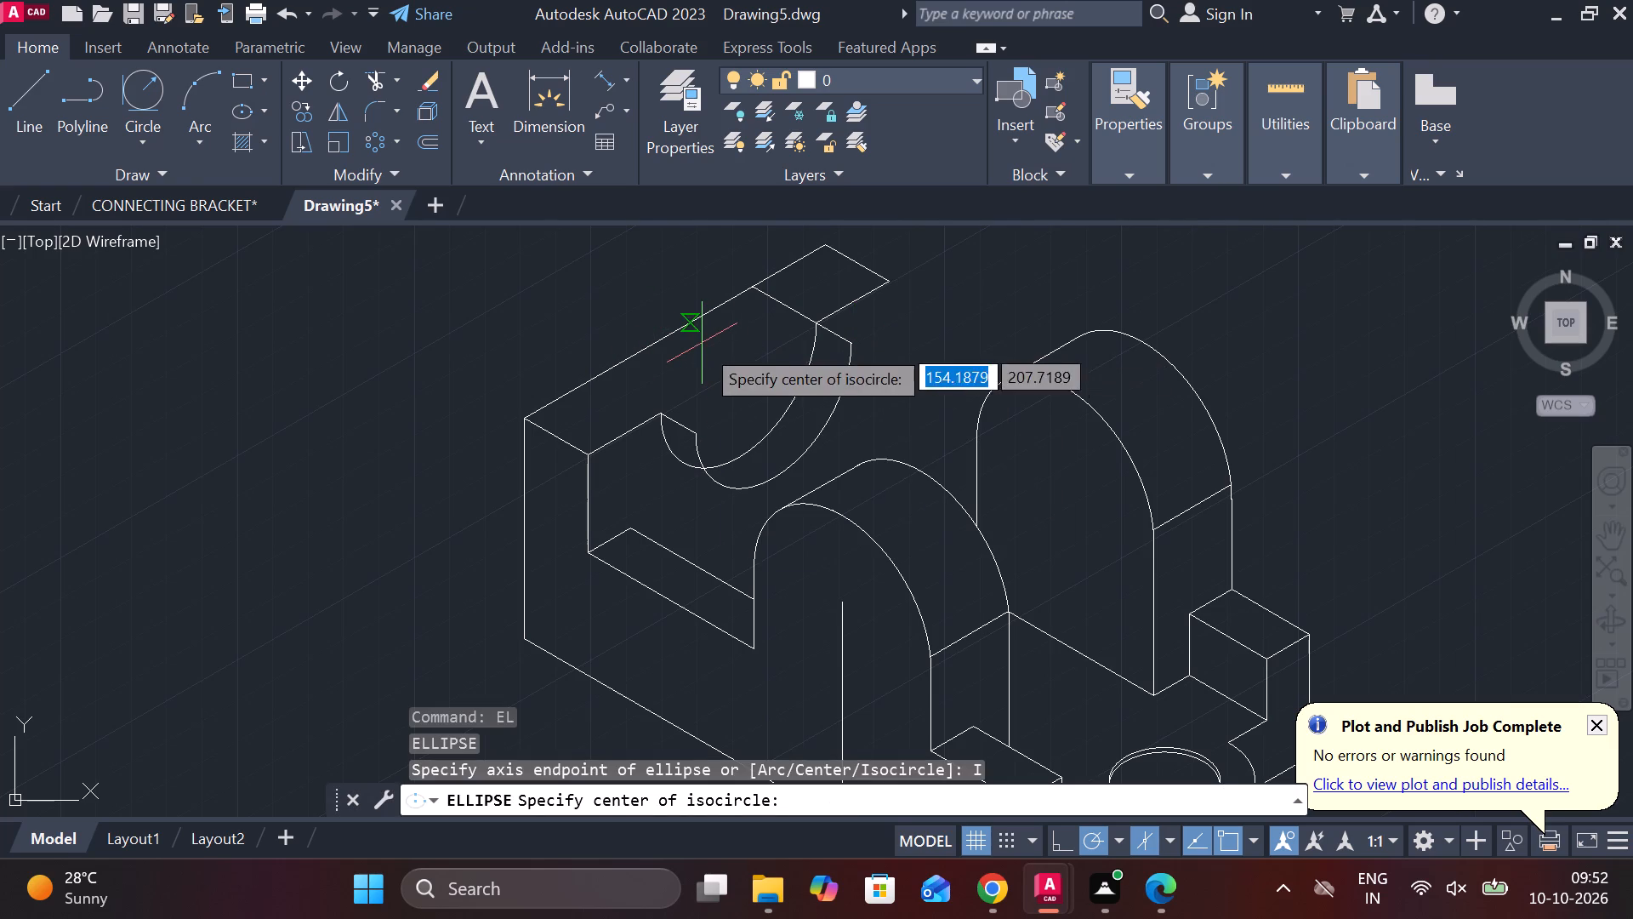
left_click(741, 368)
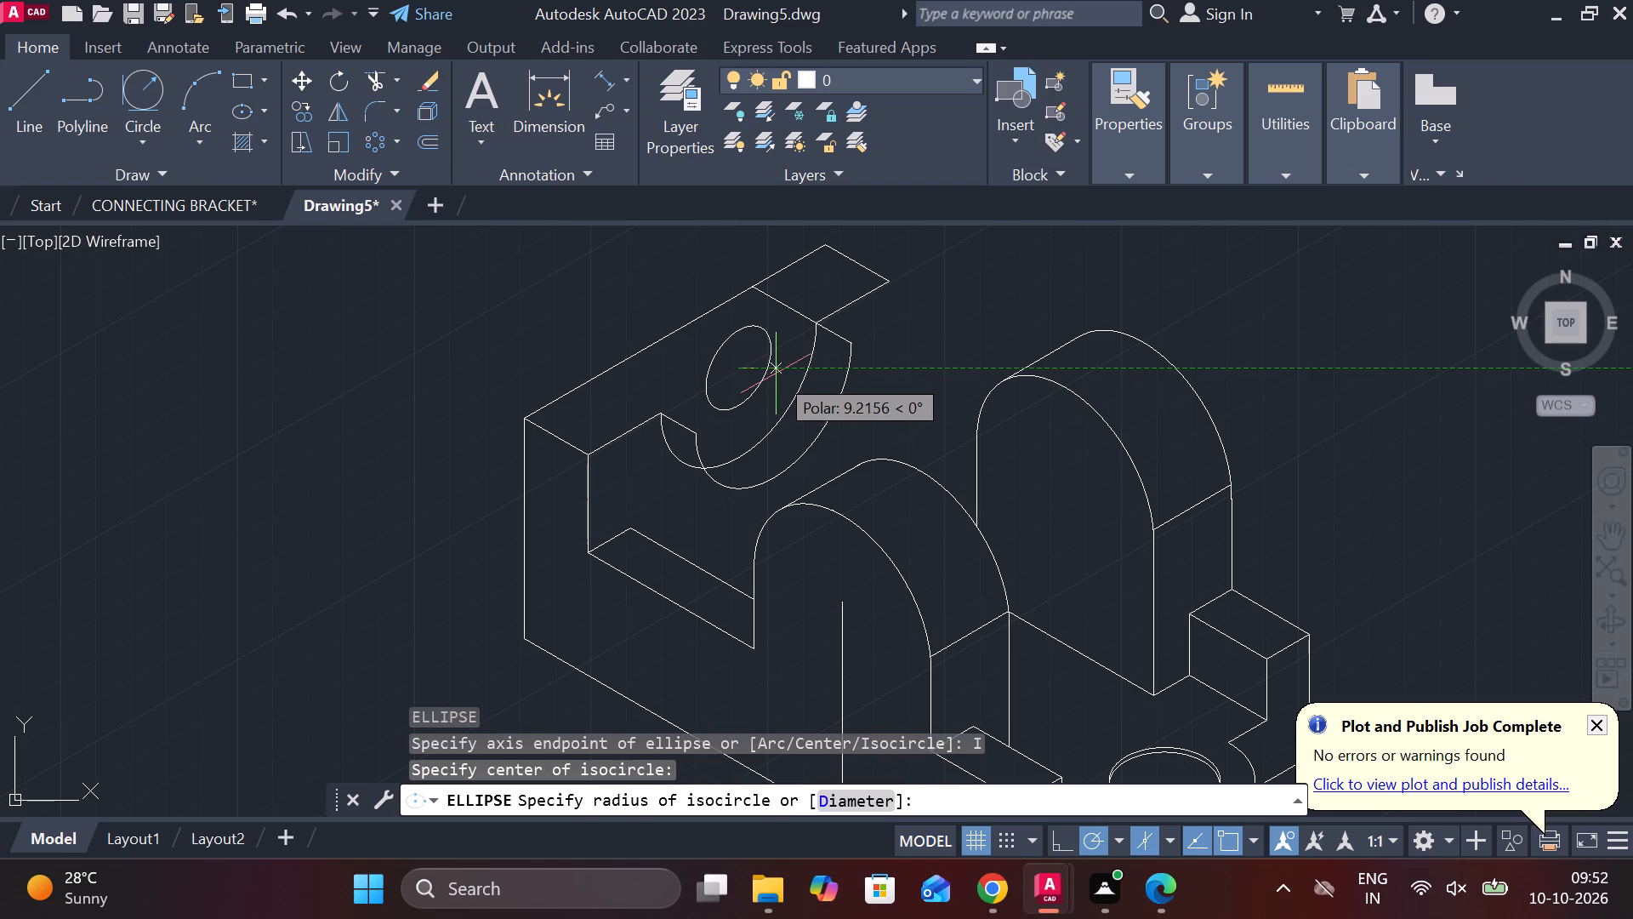
key("1")
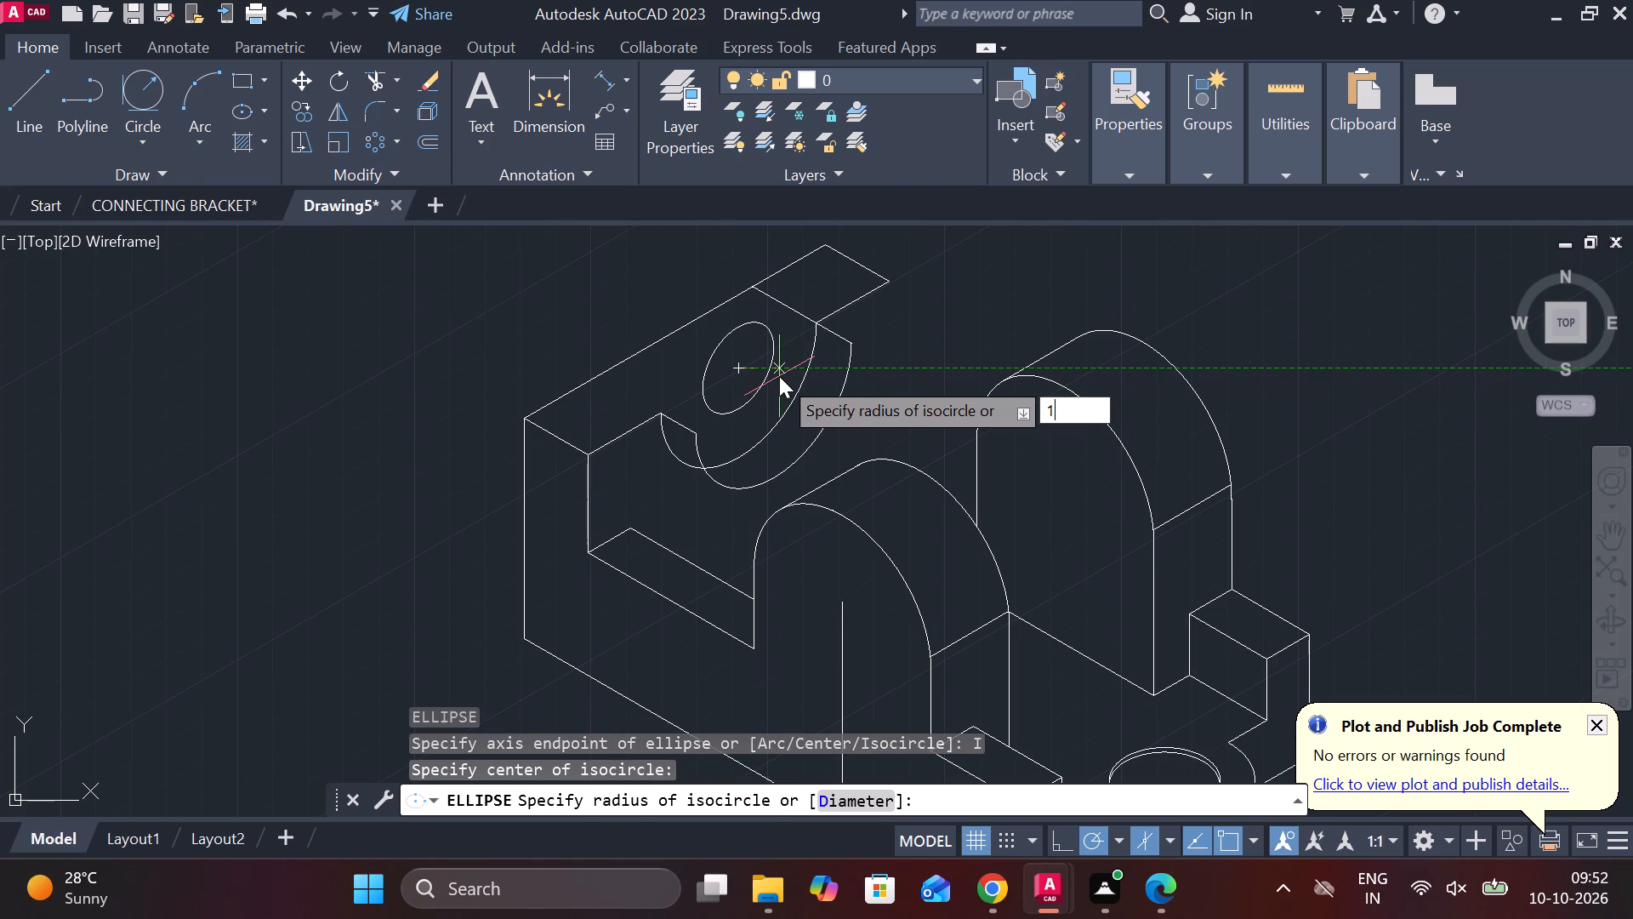
type("4")
key("space")
key("Escape")
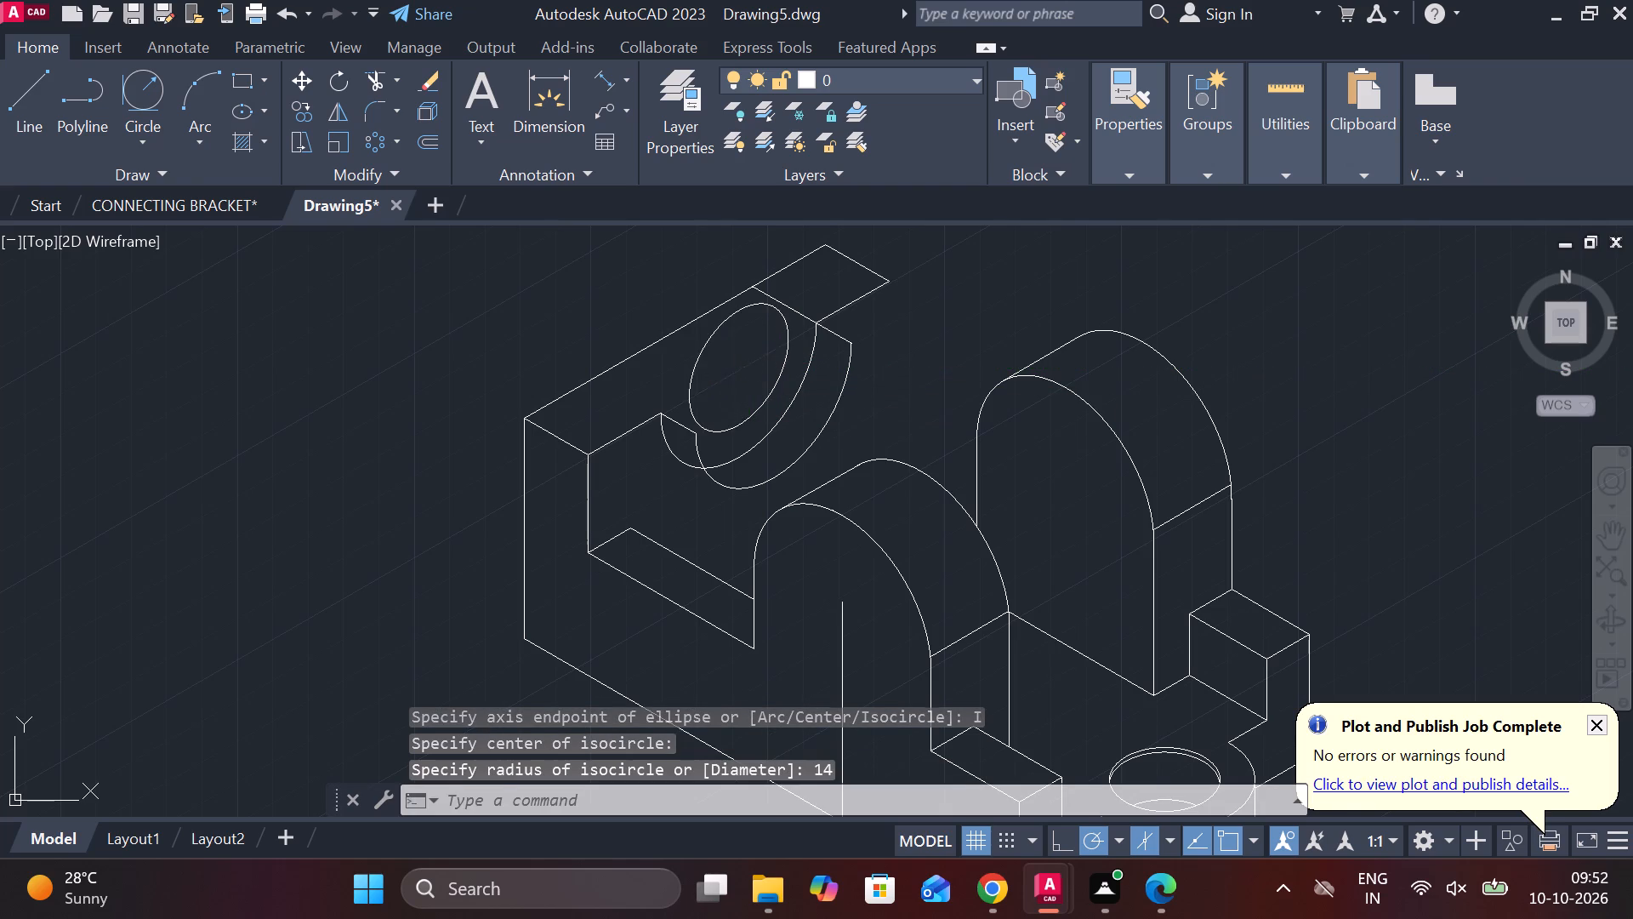
Copy the radius 14 isocircle from its centre by 10 along the 330° direction.
left_click(708, 344)
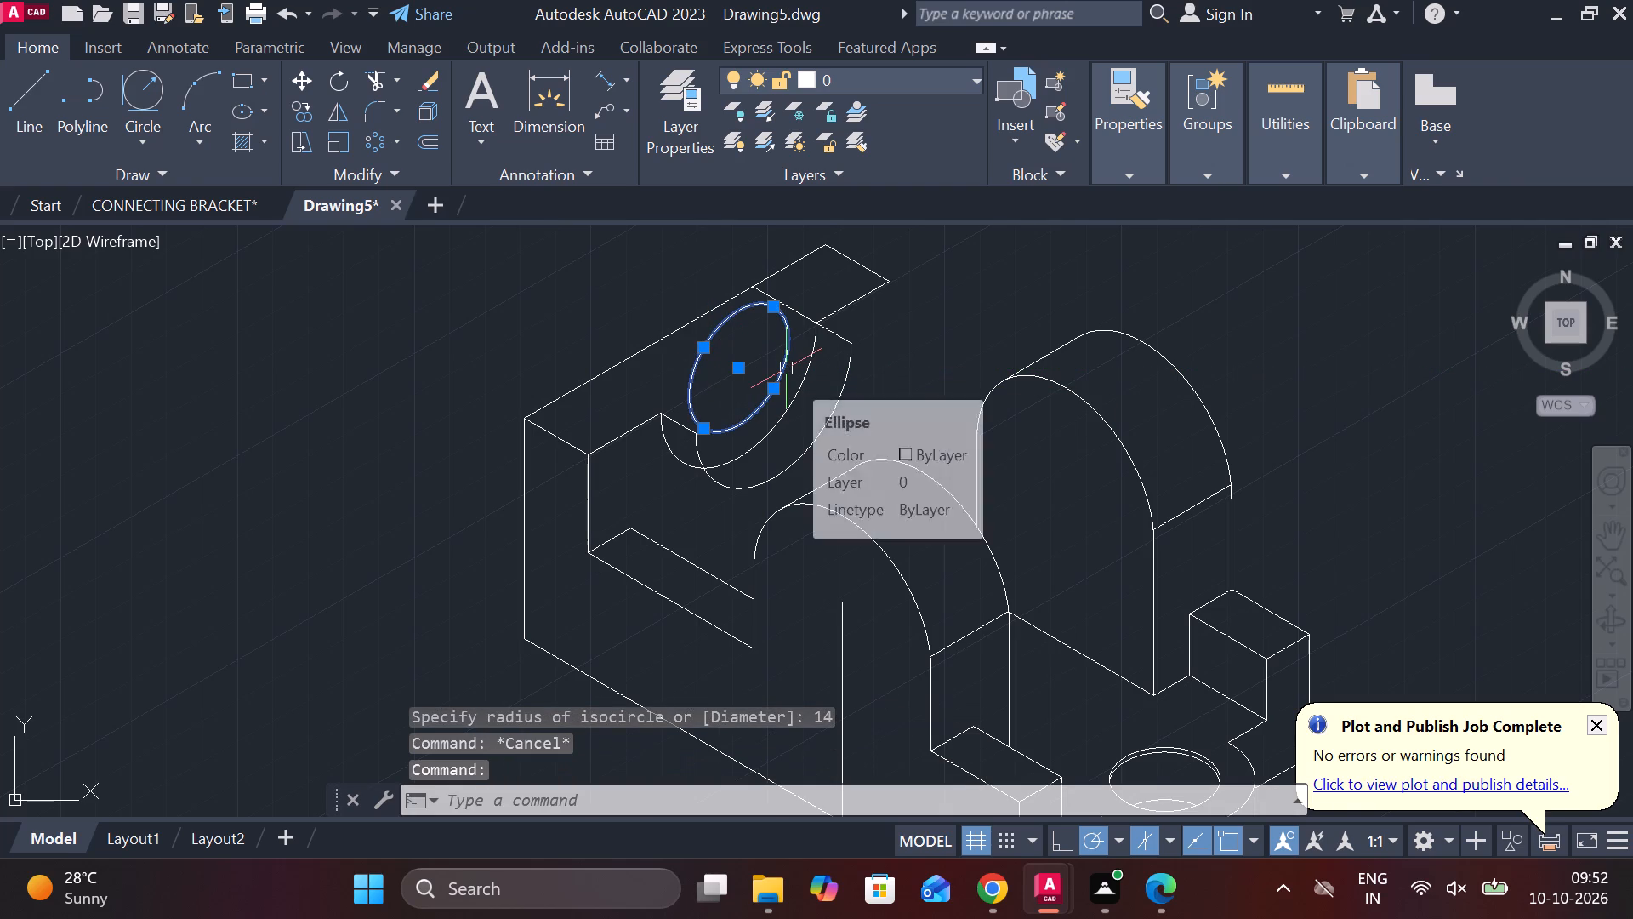
type("CO")
key("Return")
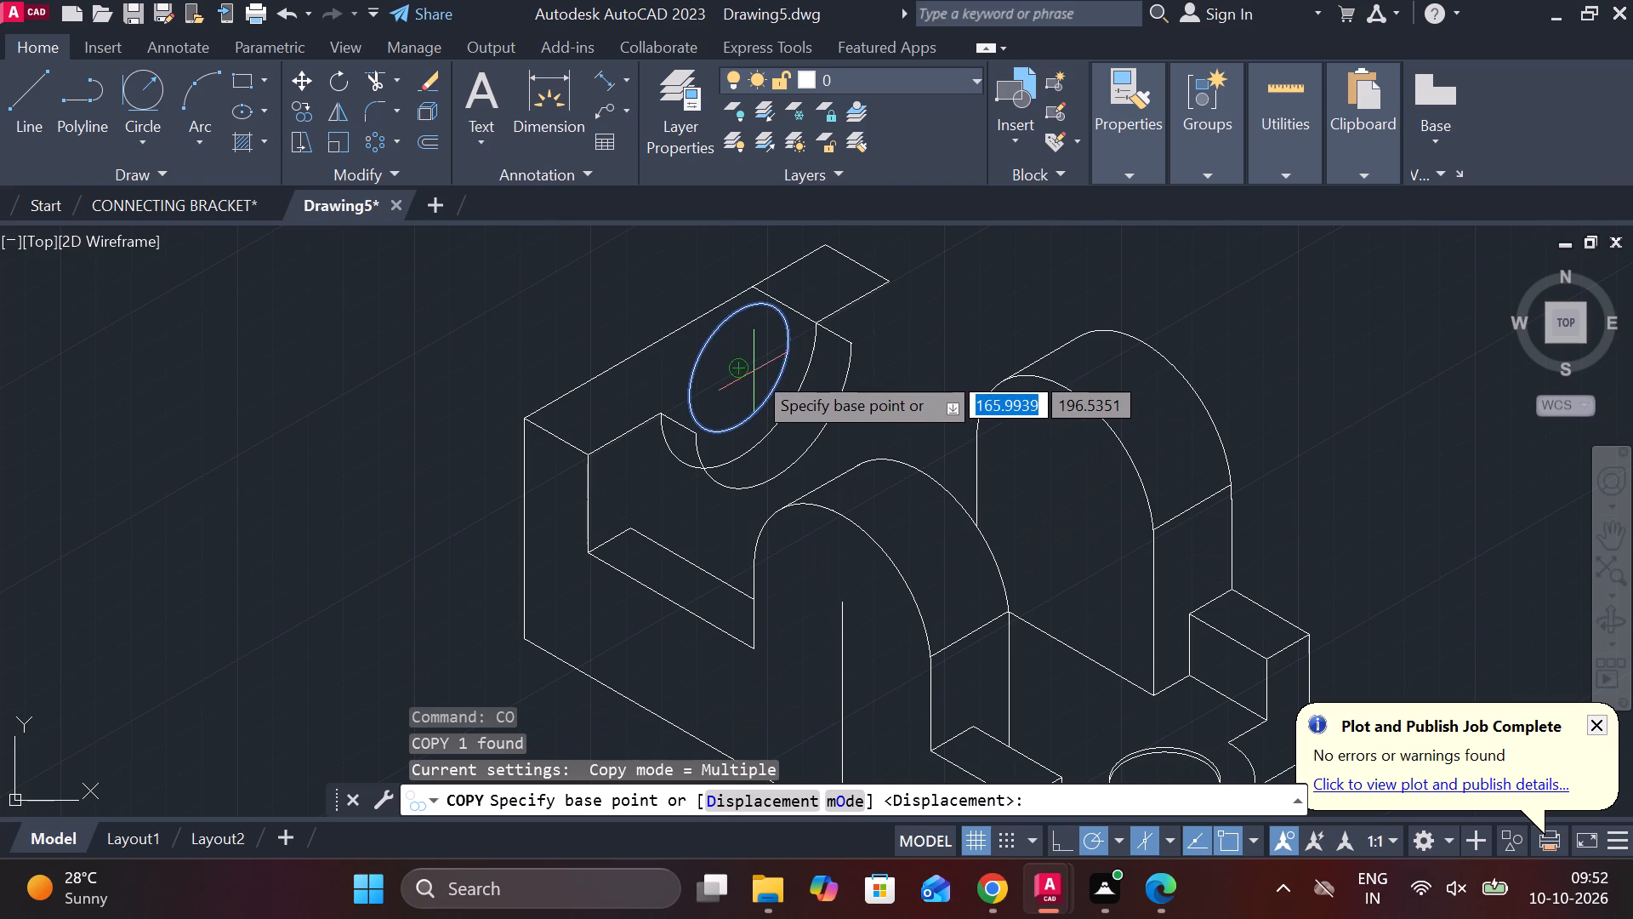
left_click(742, 365)
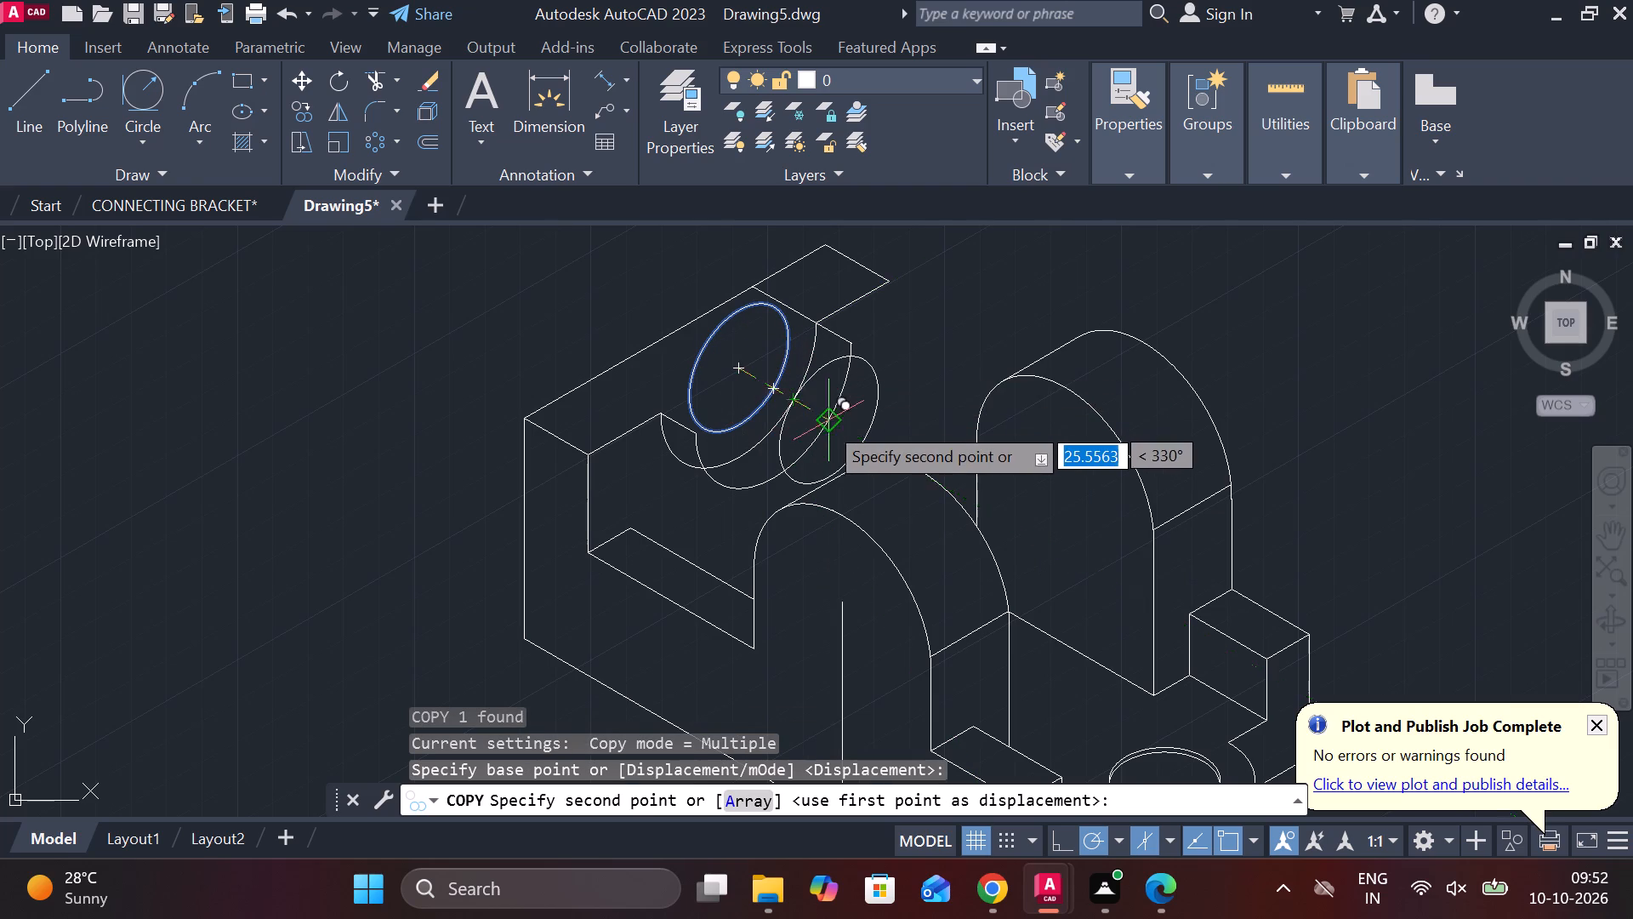
middle_click_drag(838, 428, 759, 345)
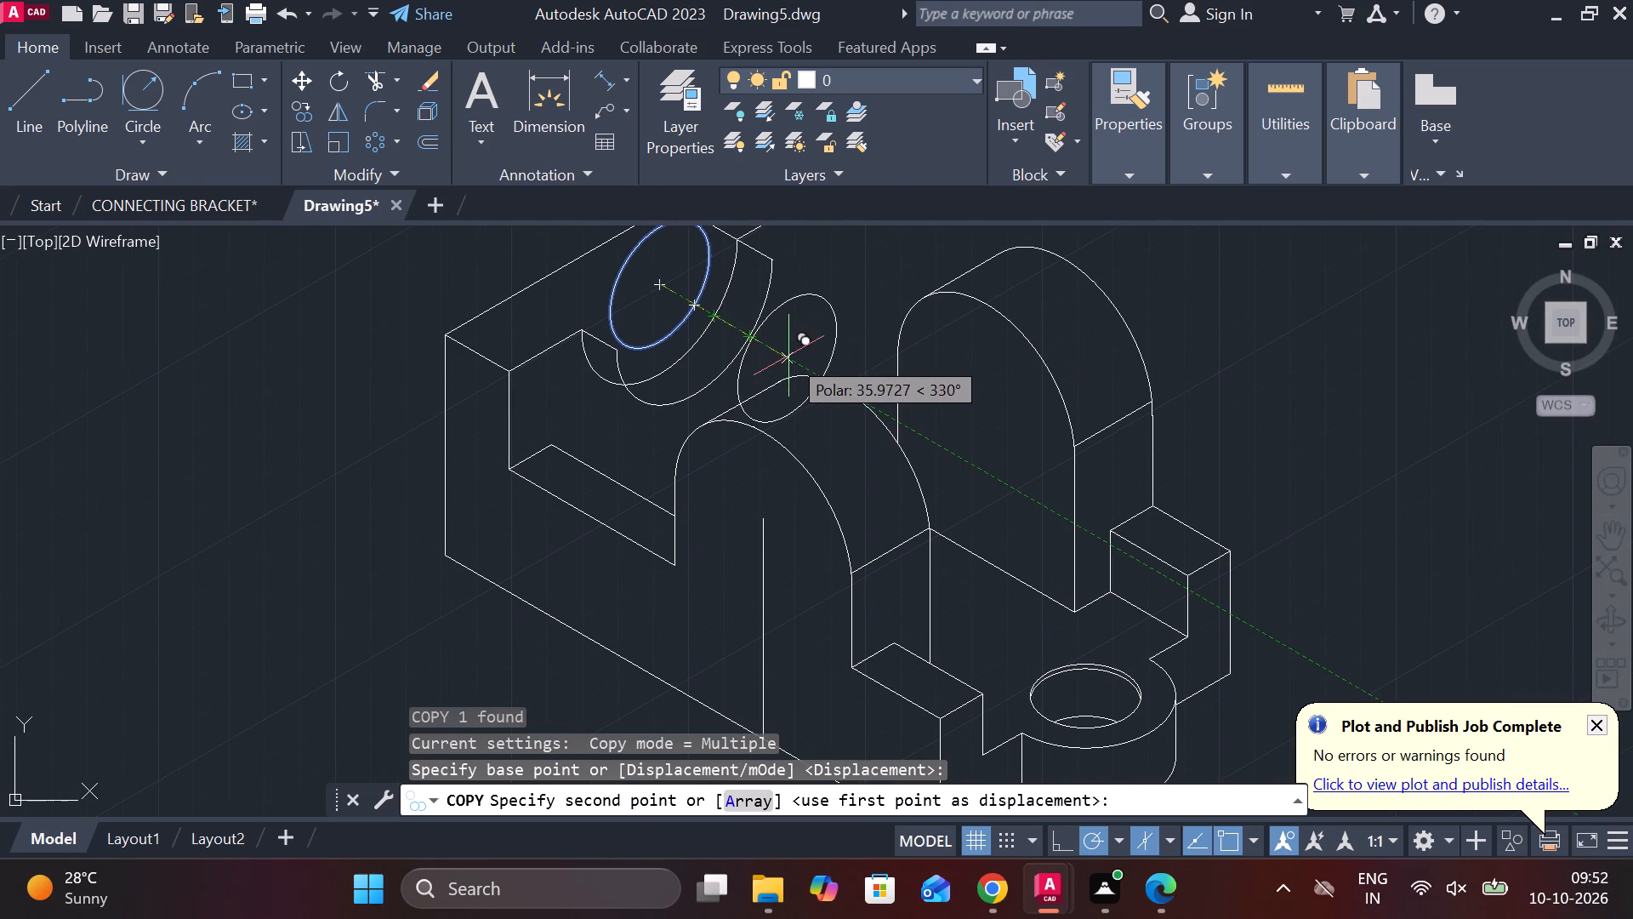
type("10")
key("Return")
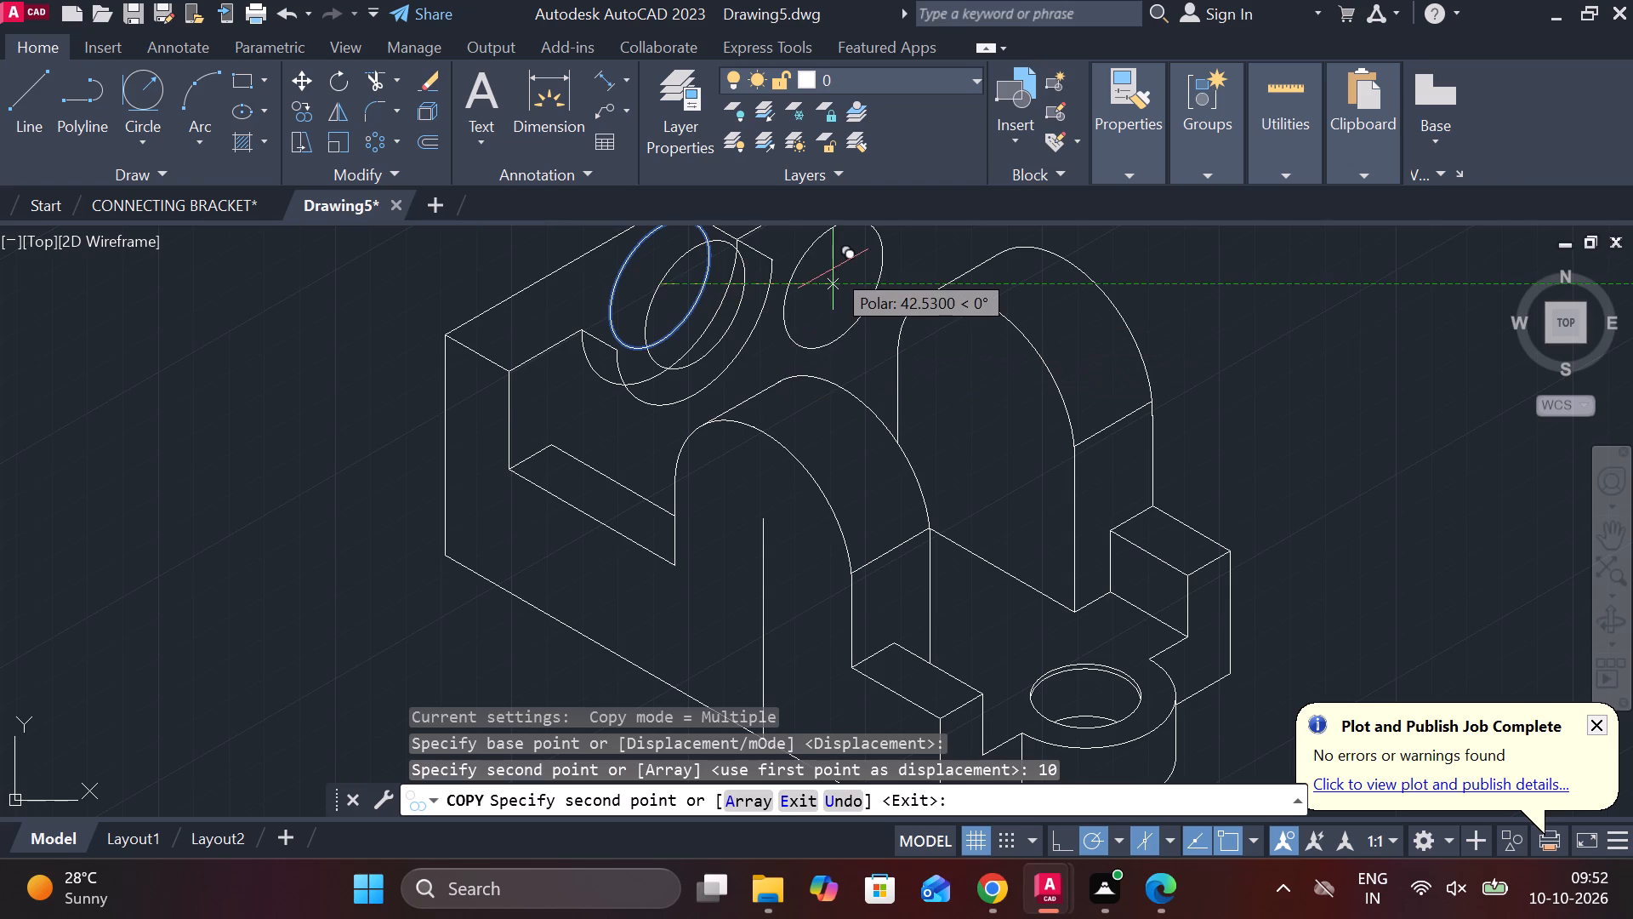
key("Escape")
Erase the original radius 14 isocircle, keeping its copy.
middle_click_drag(833, 269, 835, 329)
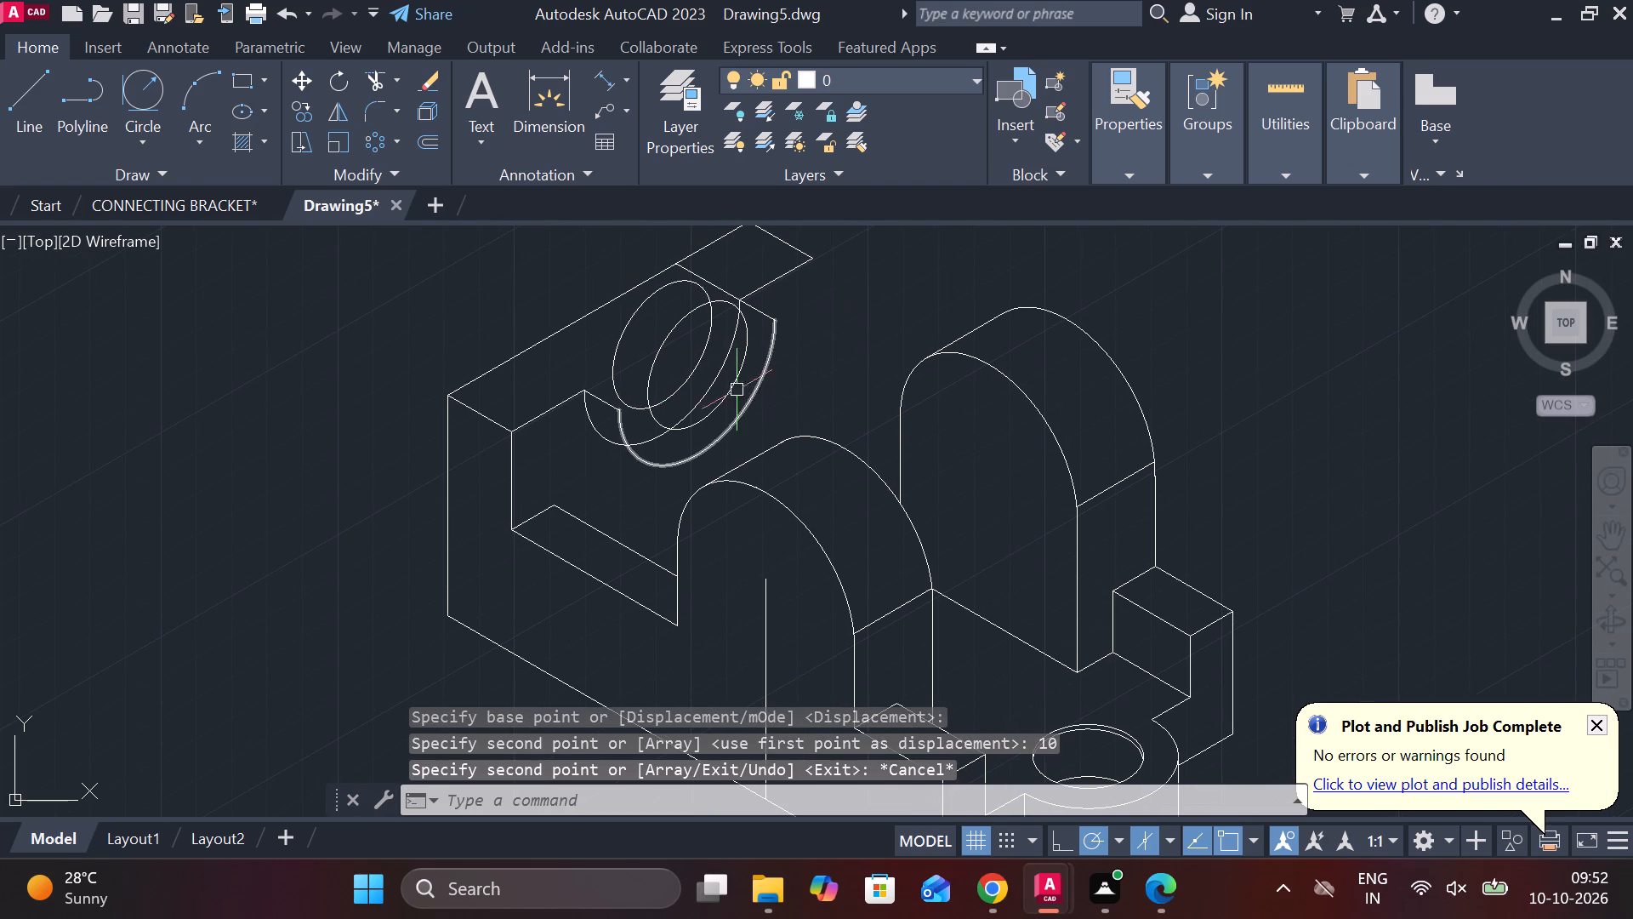
left_click(637, 311)
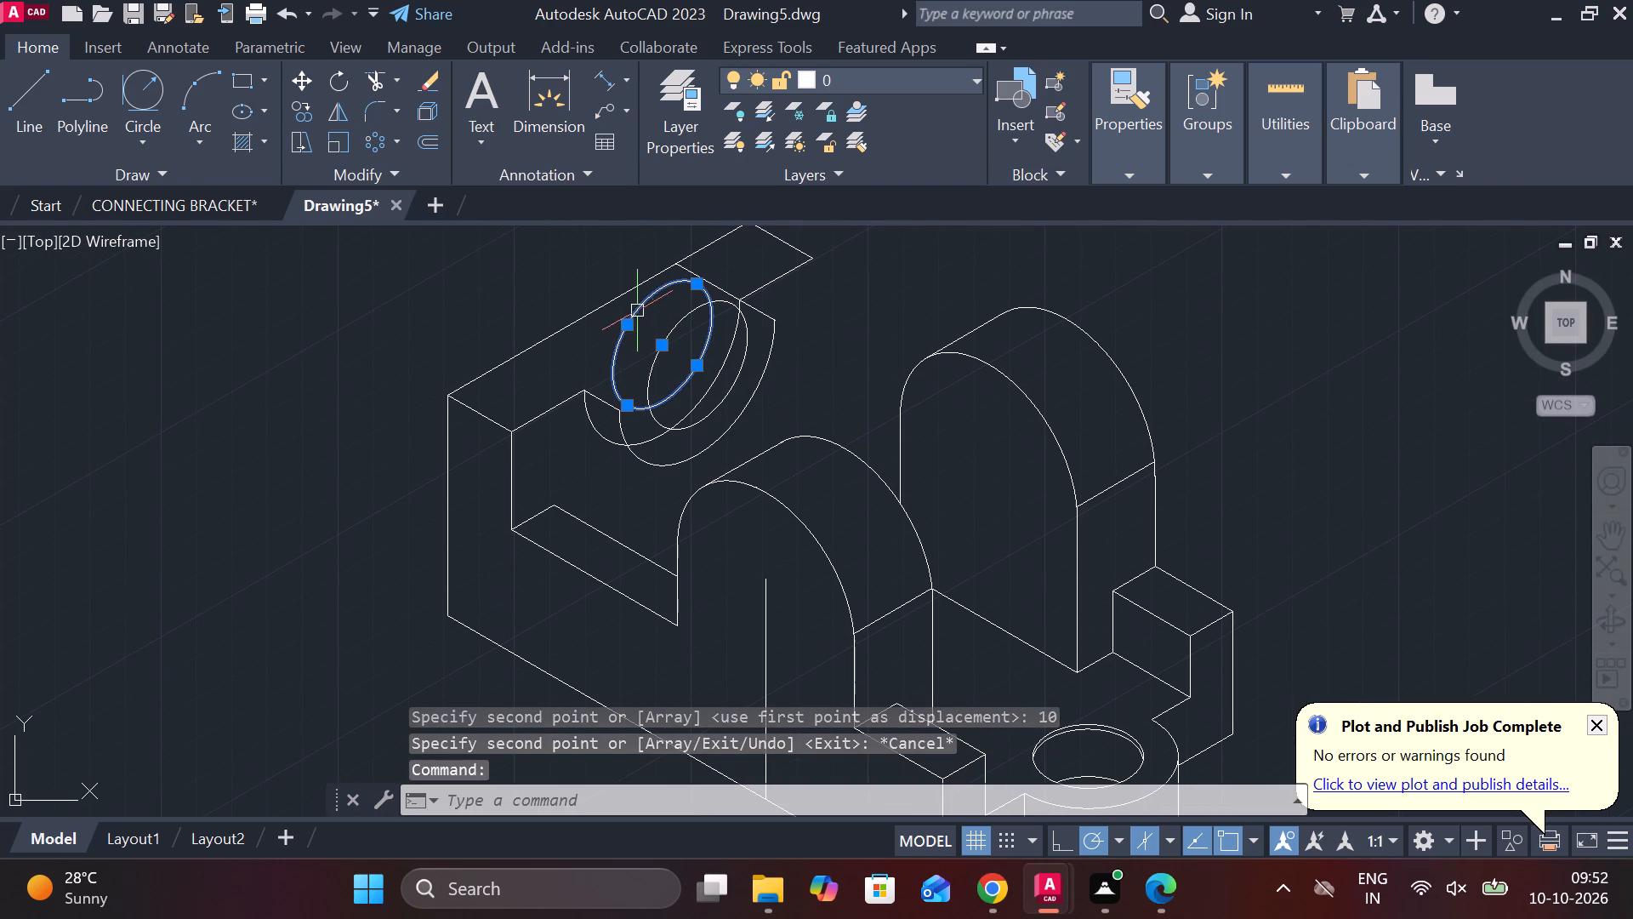
type("E")
key("space")
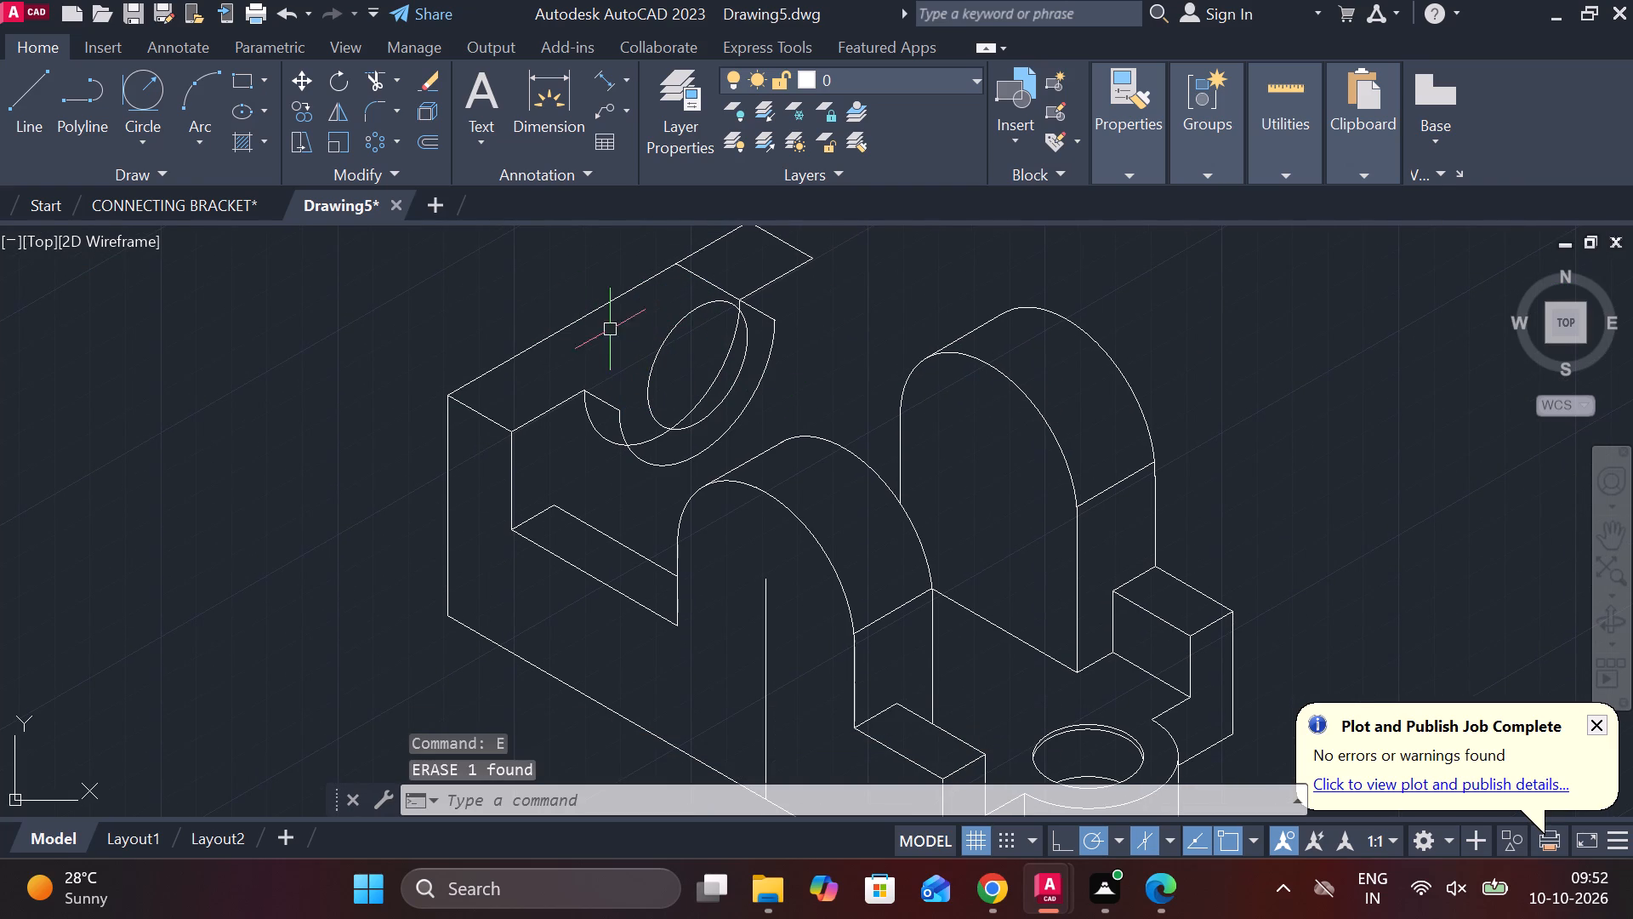
Draw a 30° line from the near end of the front radius 22 arc into the radius 14 isocircle, and trim the part inside it.
scroll(622, 331, "up", 1)
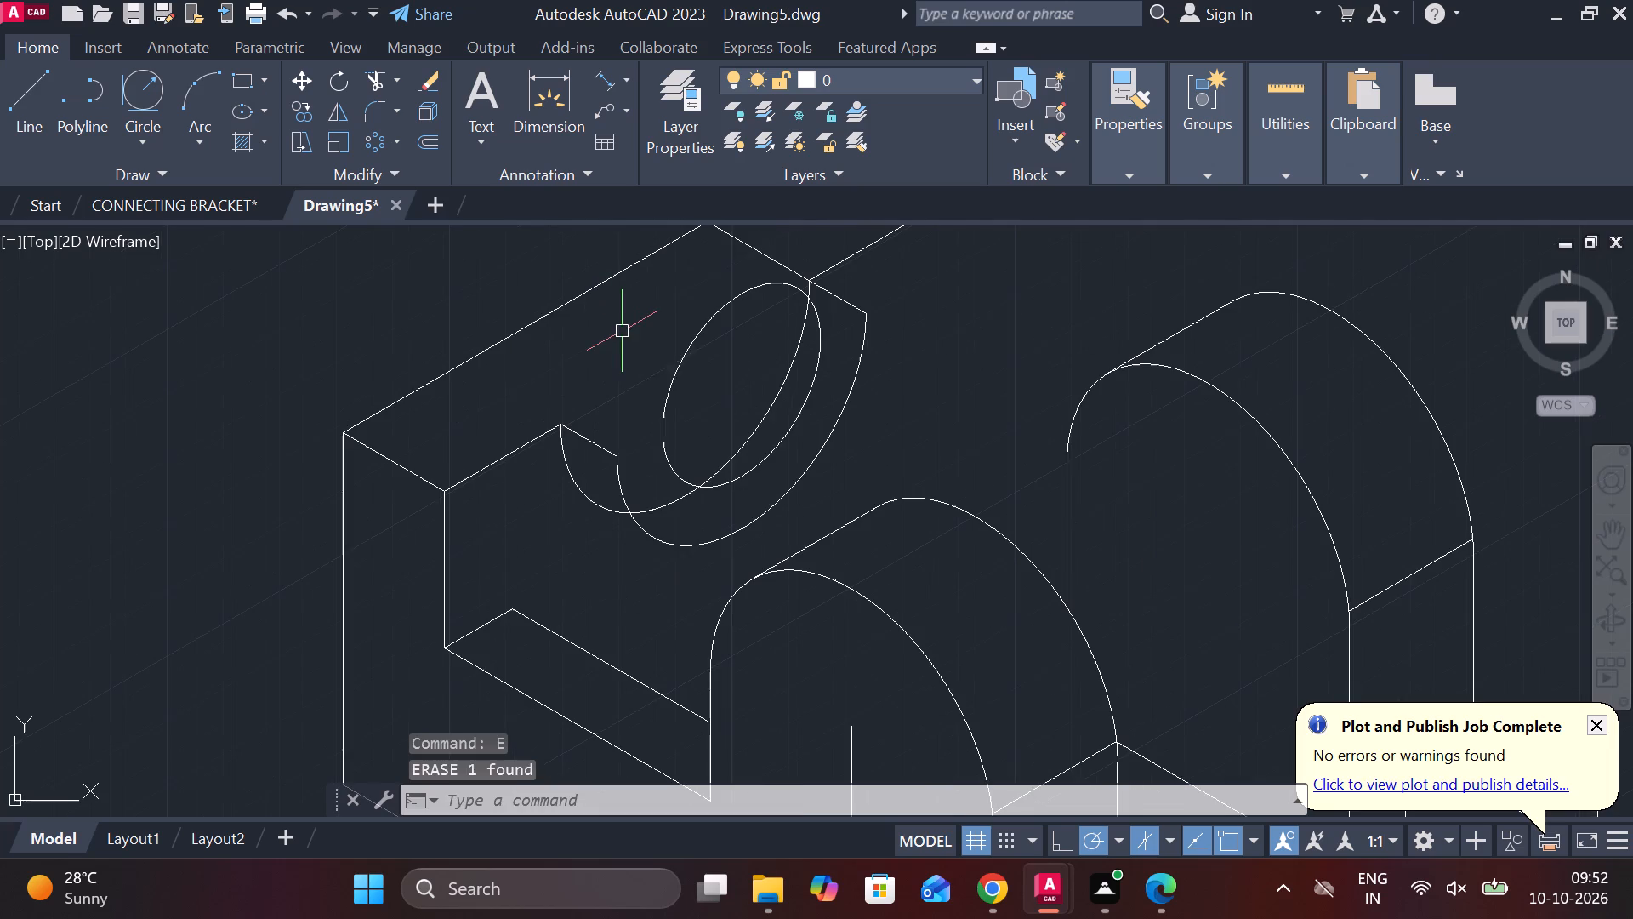
key("l")
key("Return")
left_click(620, 454)
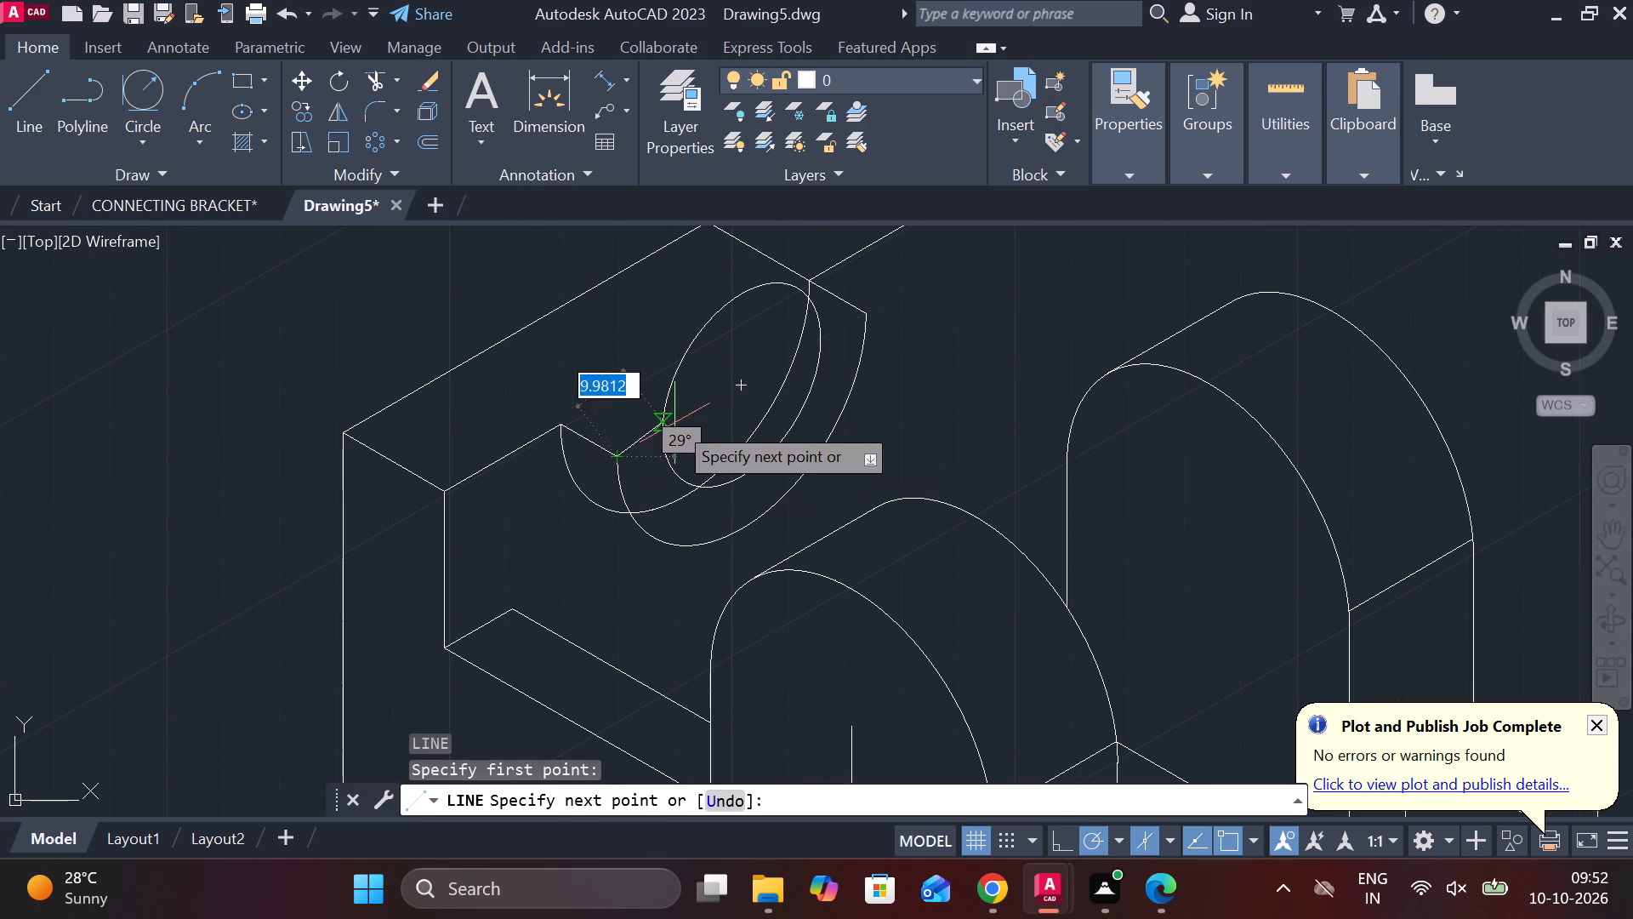
left_click(692, 418)
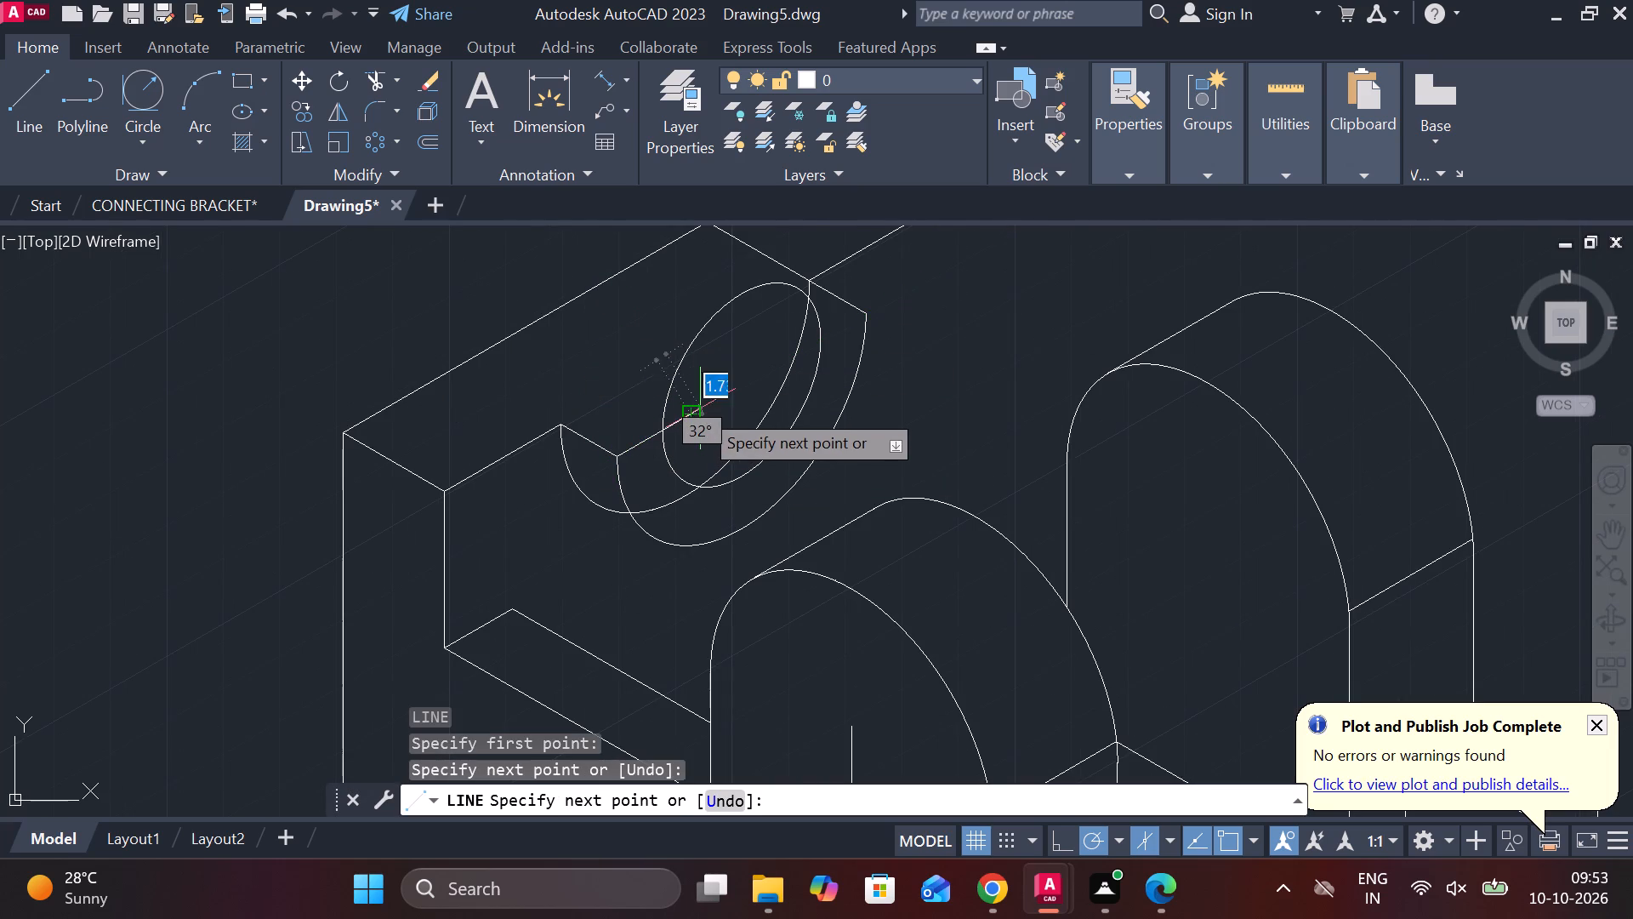
key("Escape")
type("TR")
key("space")
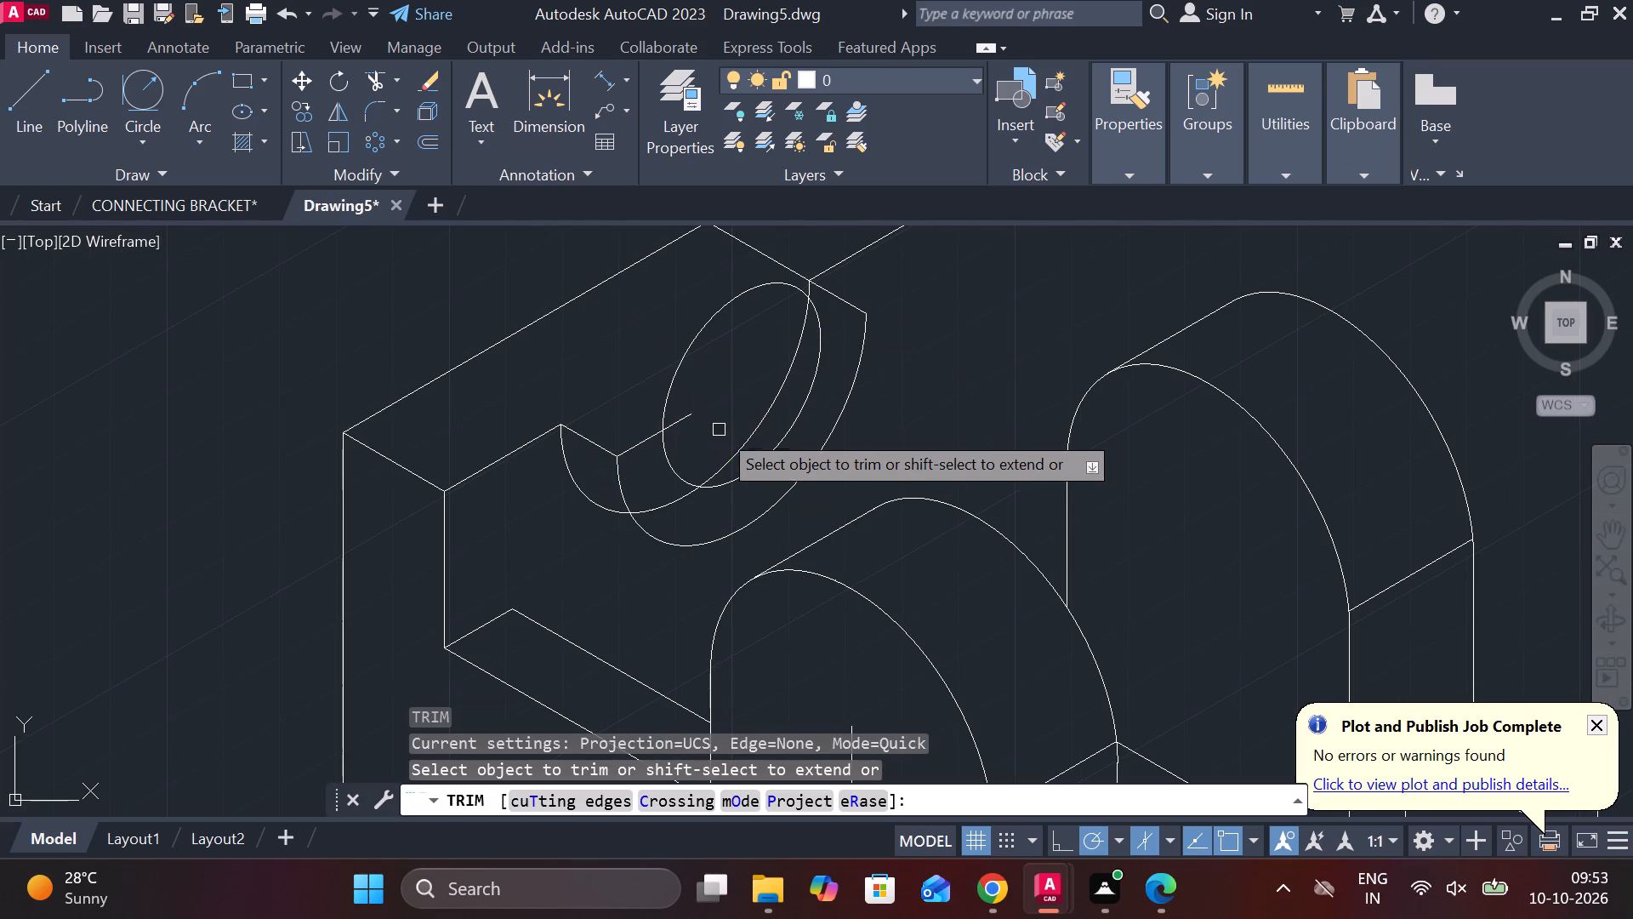
left_click(684, 419)
key("Escape")
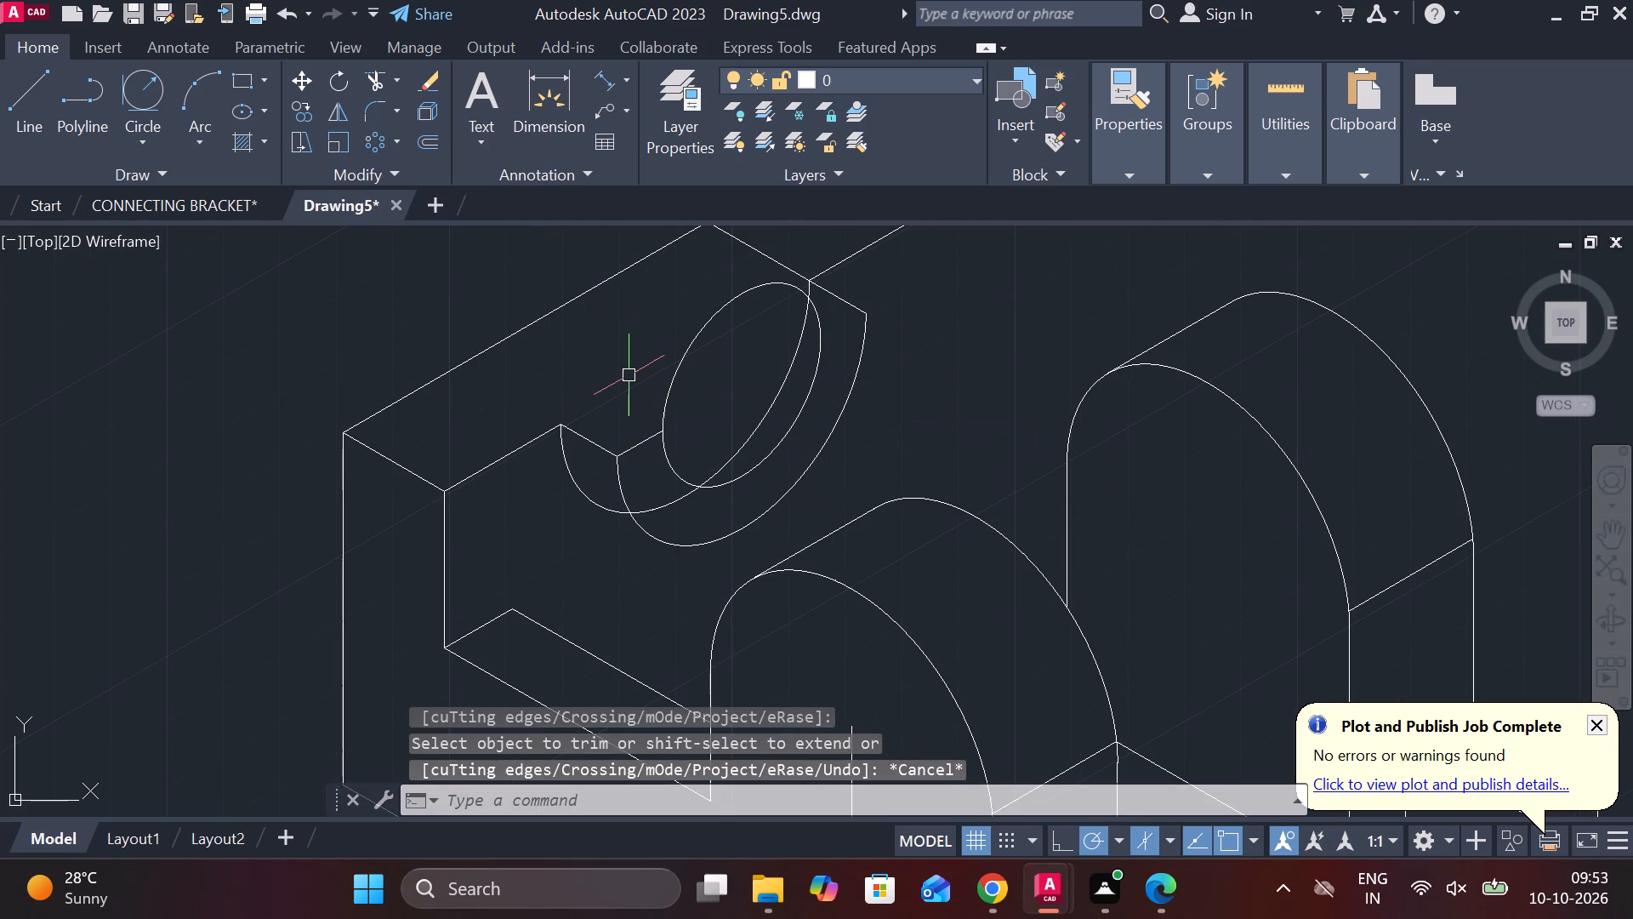
Draw a line at 150° from where the short 30° line meets the radius 14 isocircle to beyond the upright's outer top edge.
key("l")
key("Return")
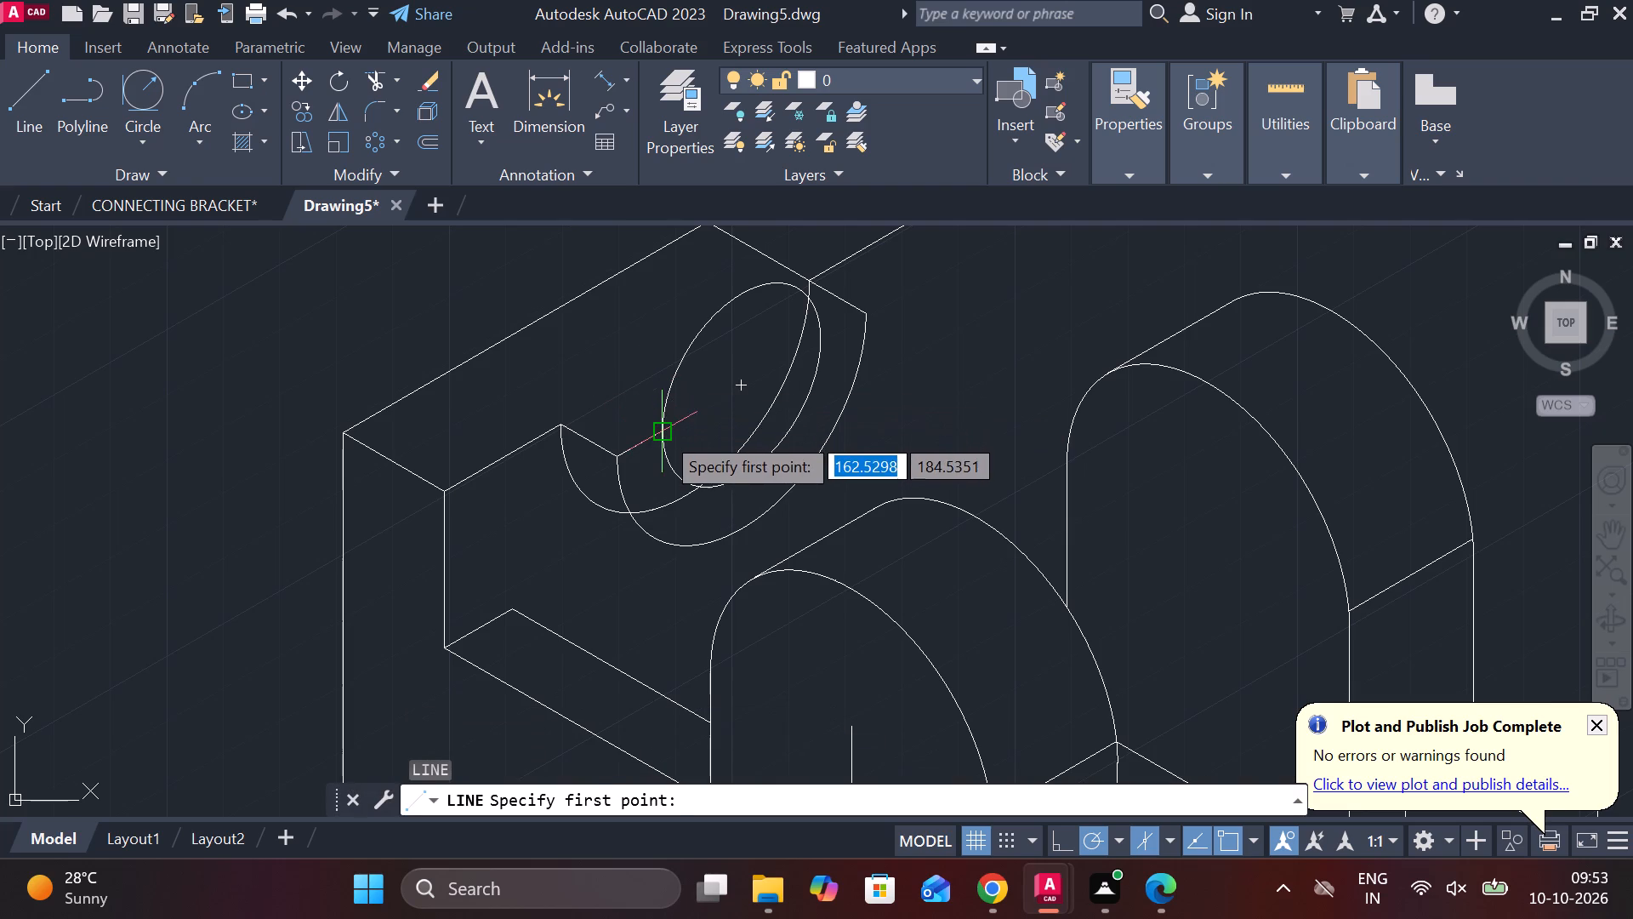
left_click(662, 432)
left_click(404, 261)
key("Escape")
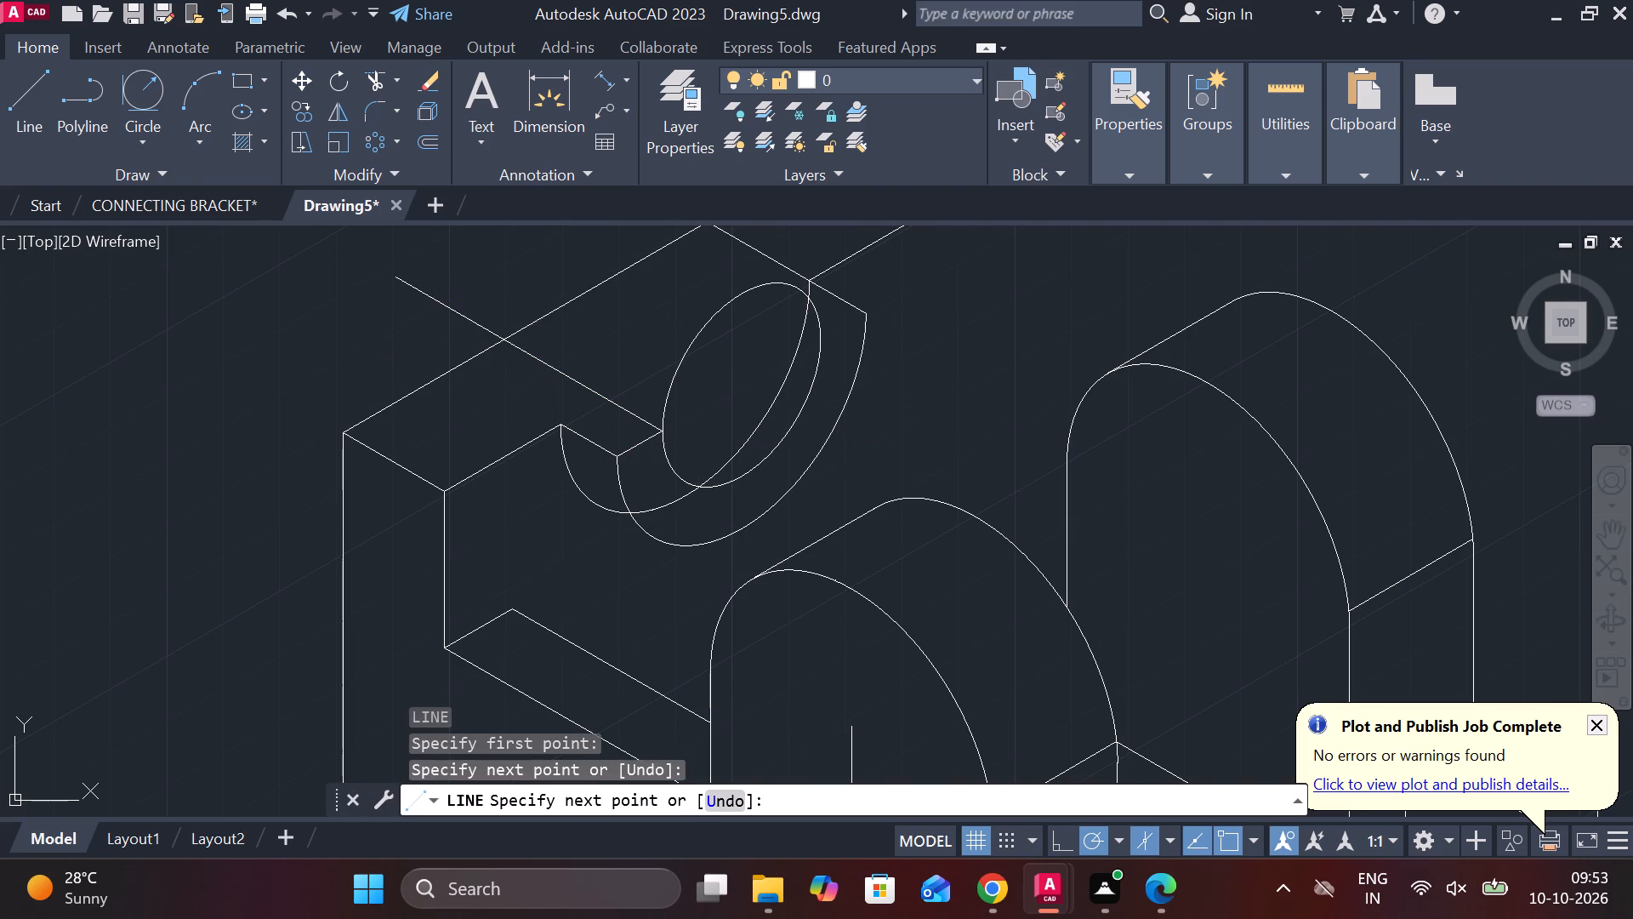
Trim the upright's outer top edge on the cutout side of the new 150° line.
type("TR")
key("space")
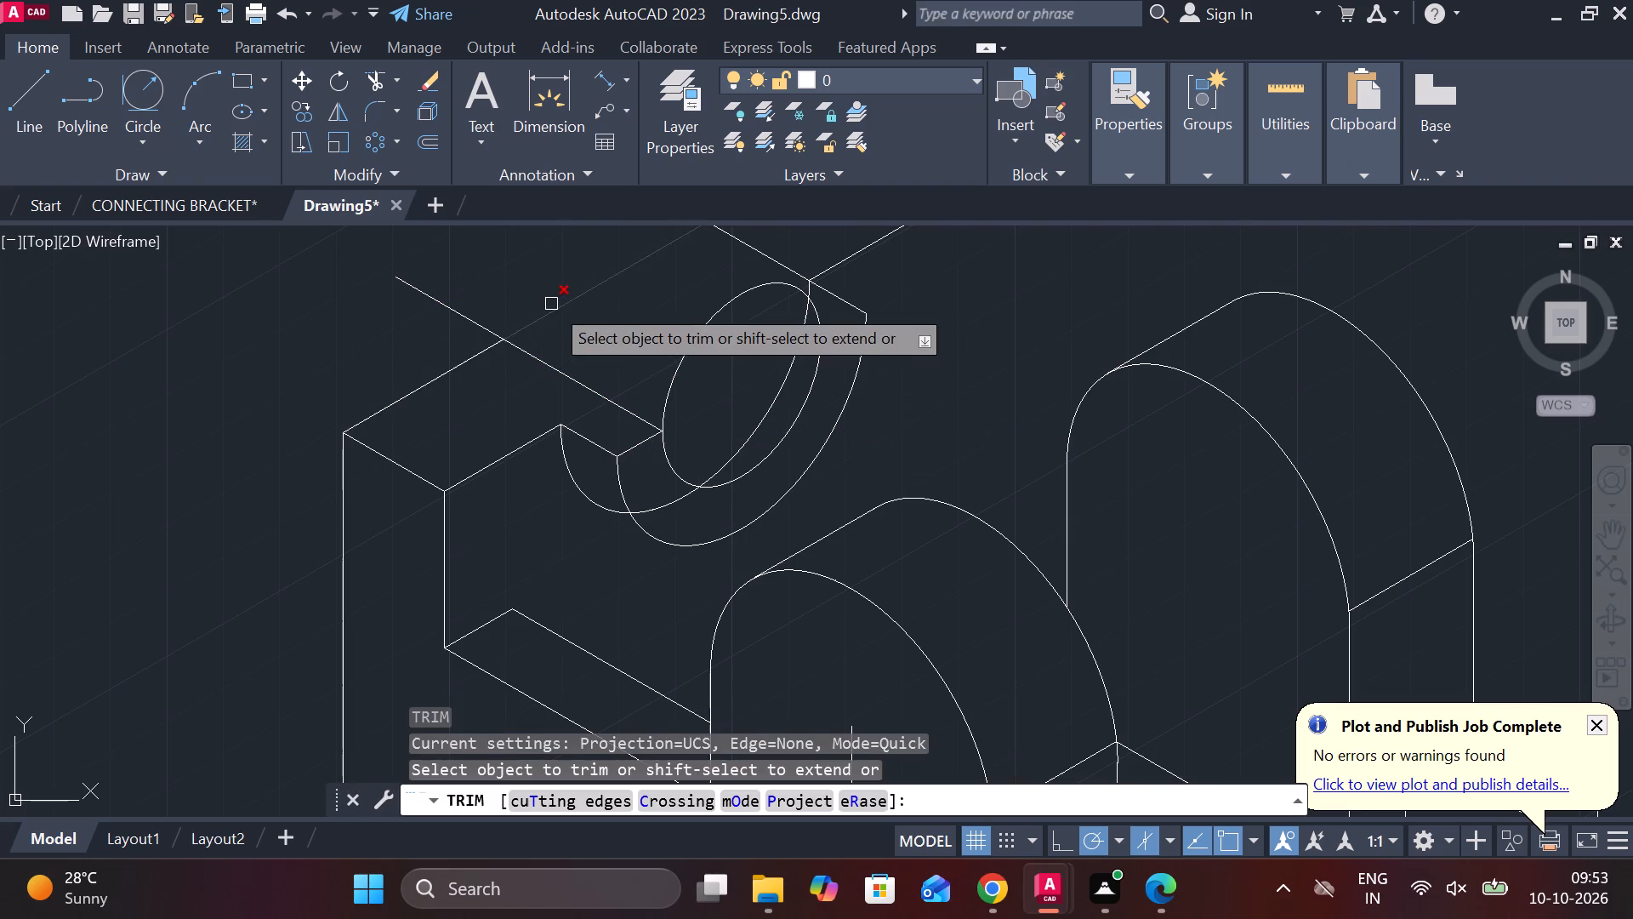
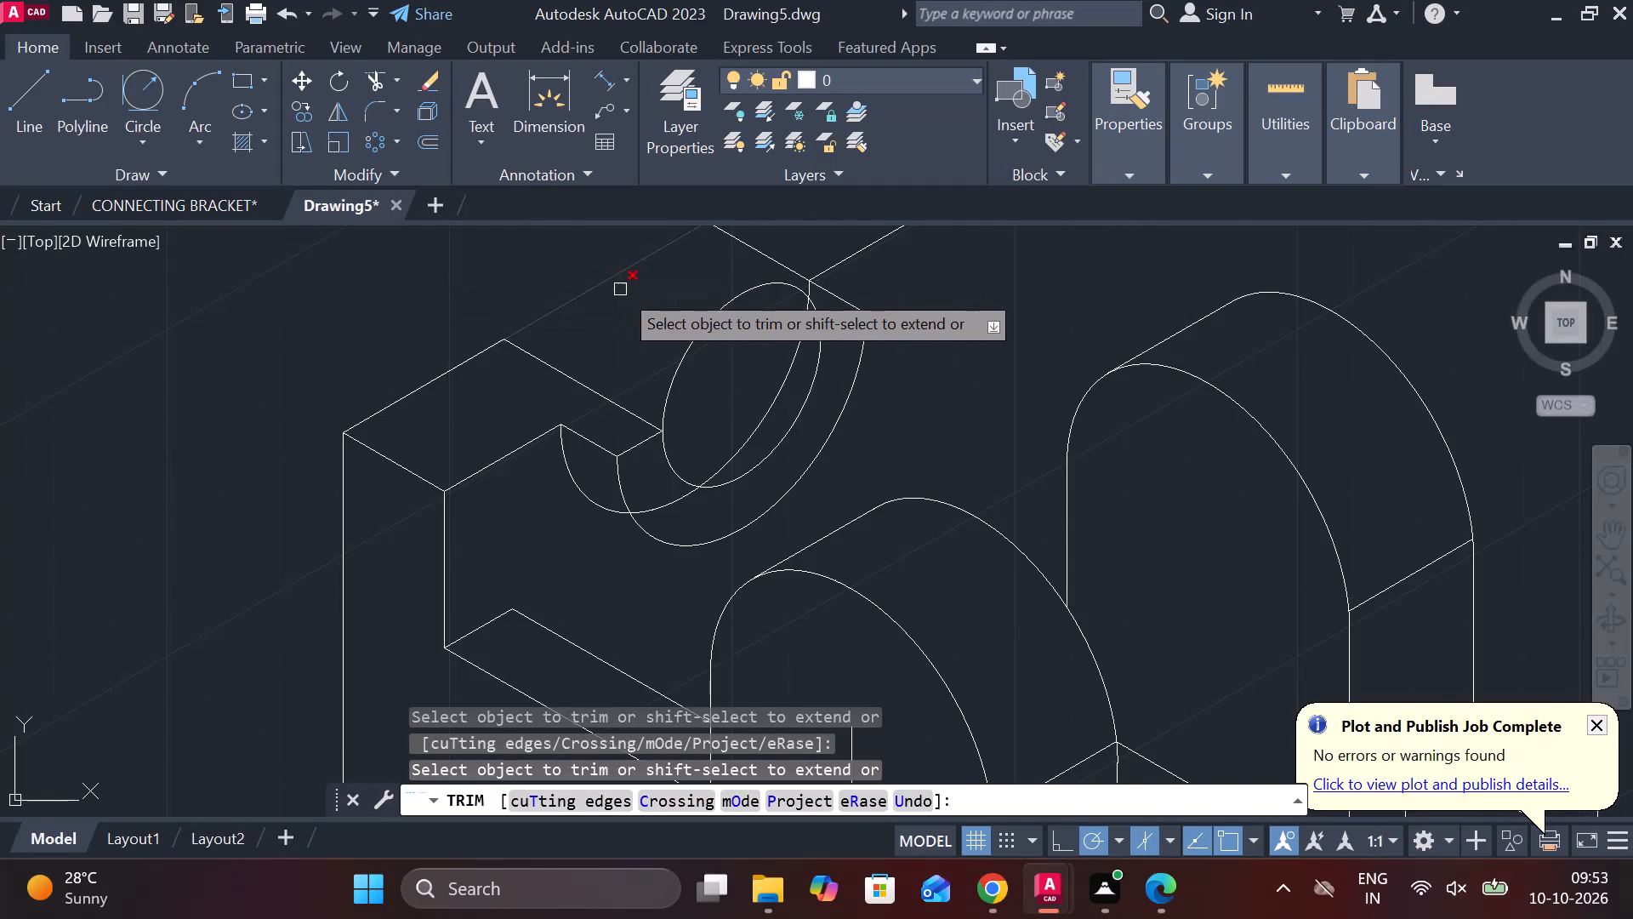
Trim away the leftover slanted line between the left block's top corner and the upper block.
left_click(625, 278)
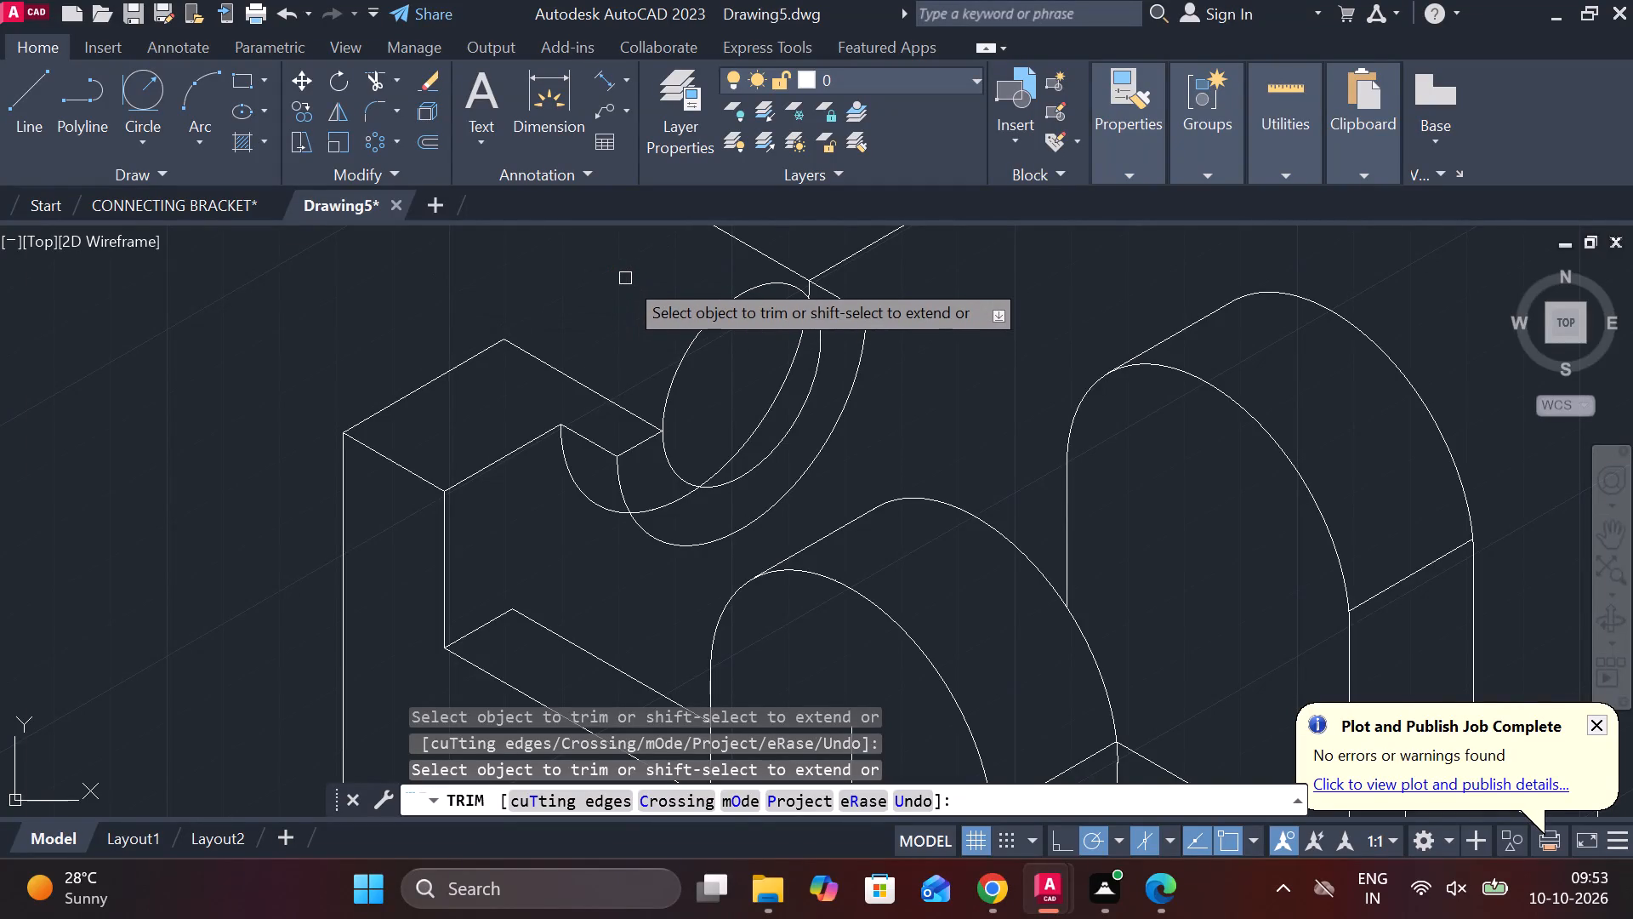
middle_click_drag(625, 278, 409, 320)
key("Escape")
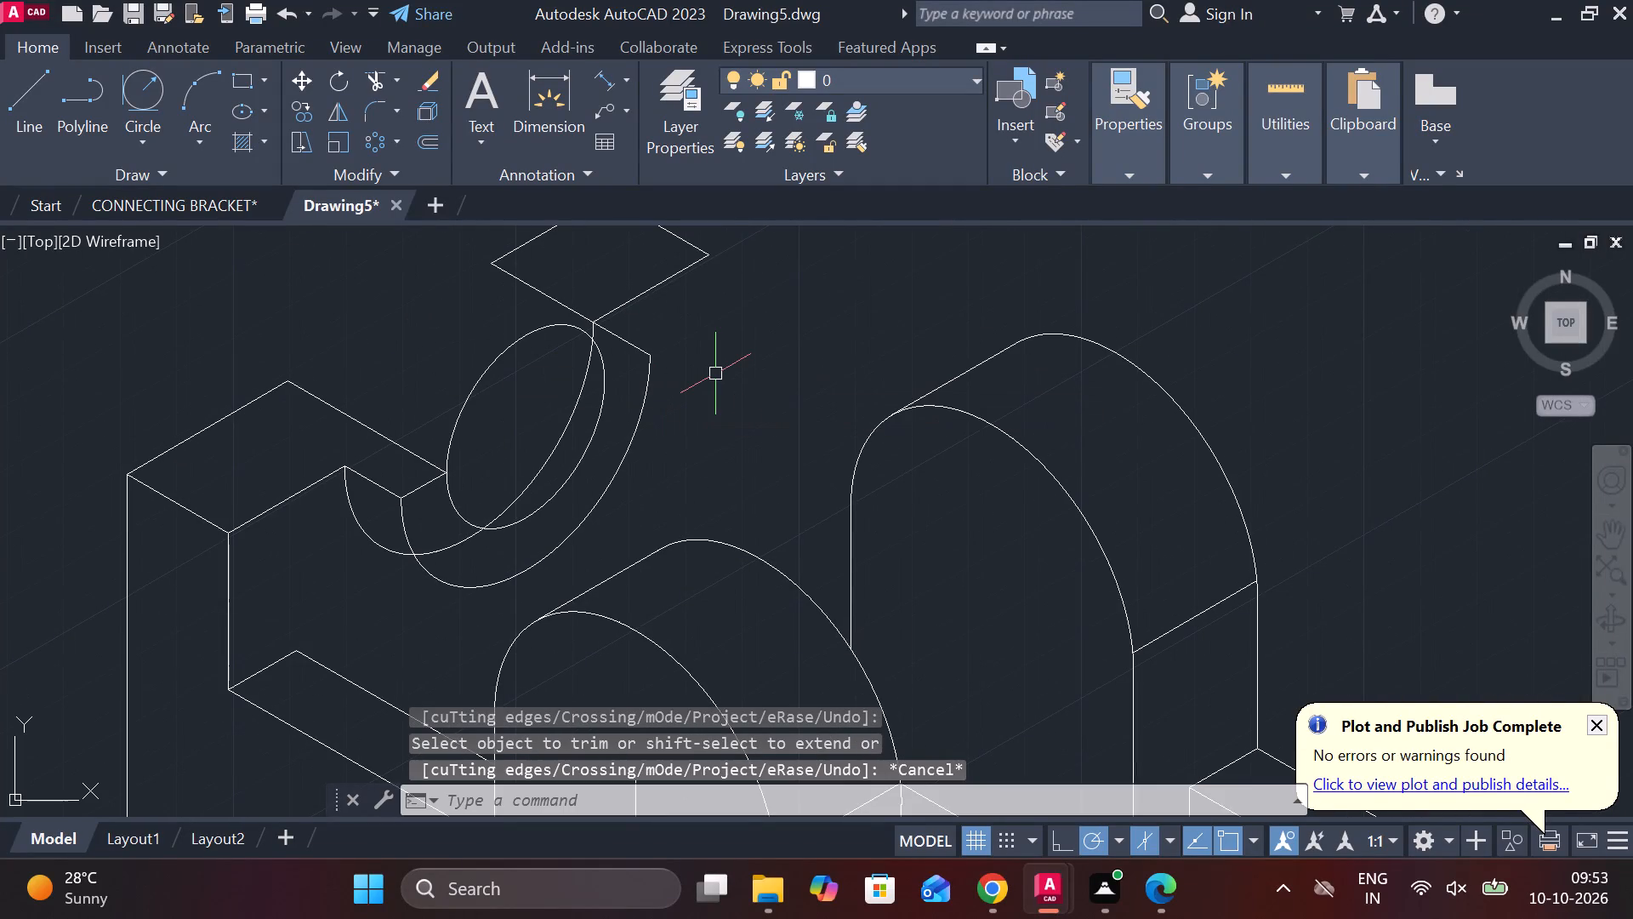
Draw an isometric line from the upper block's lower right corner, down-left across the ellipses.
key("l")
key("Return")
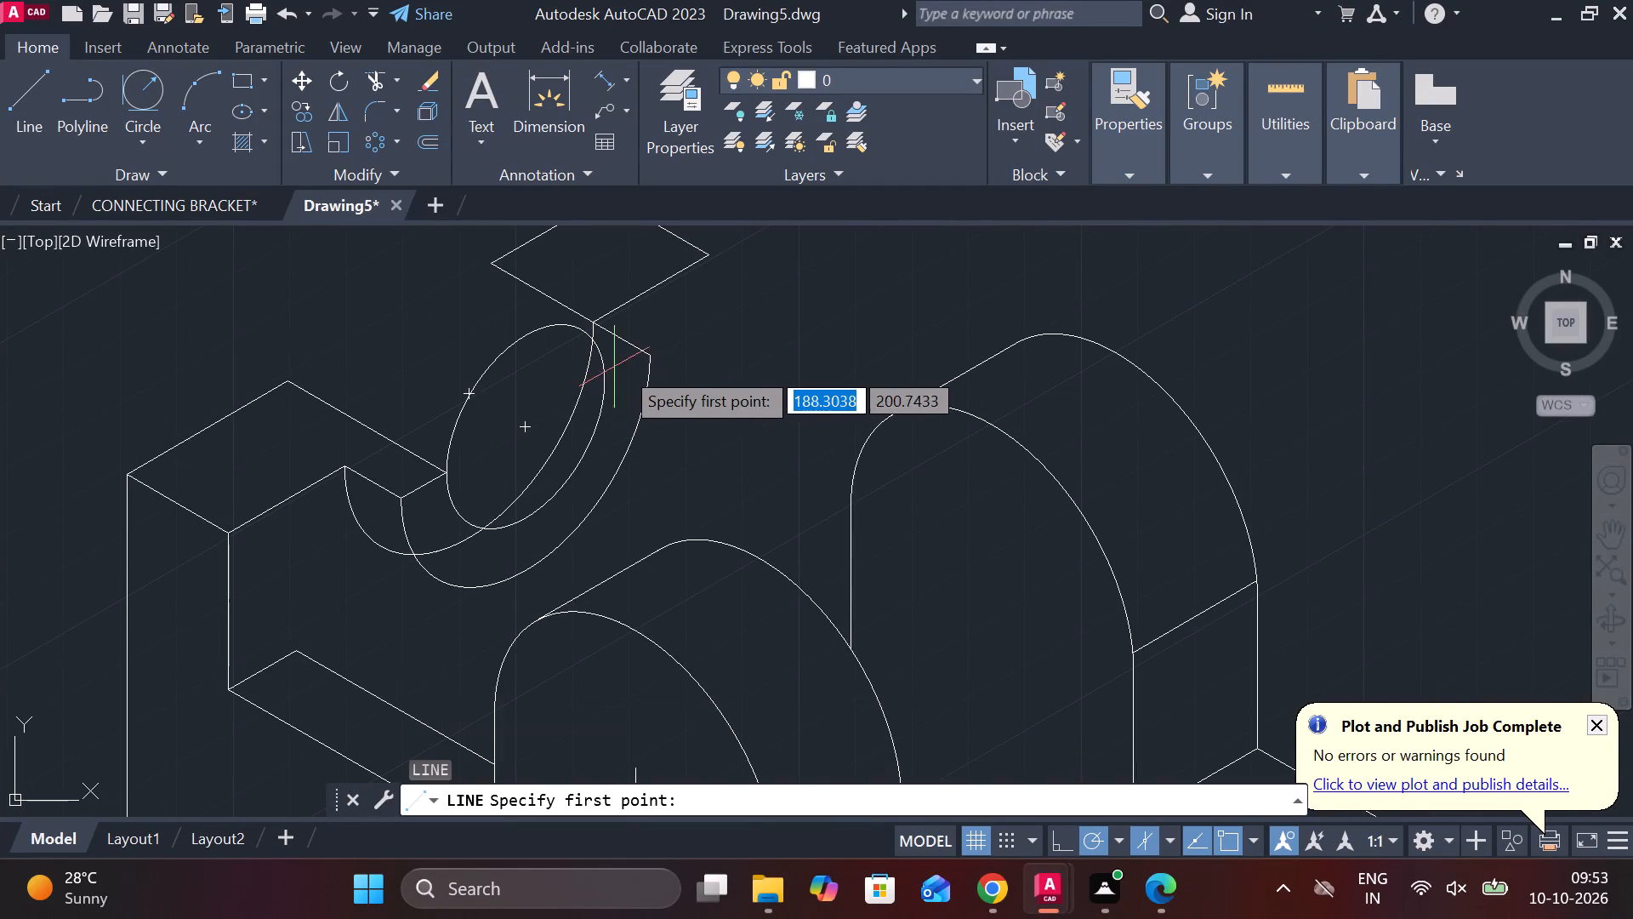
left_click(642, 359)
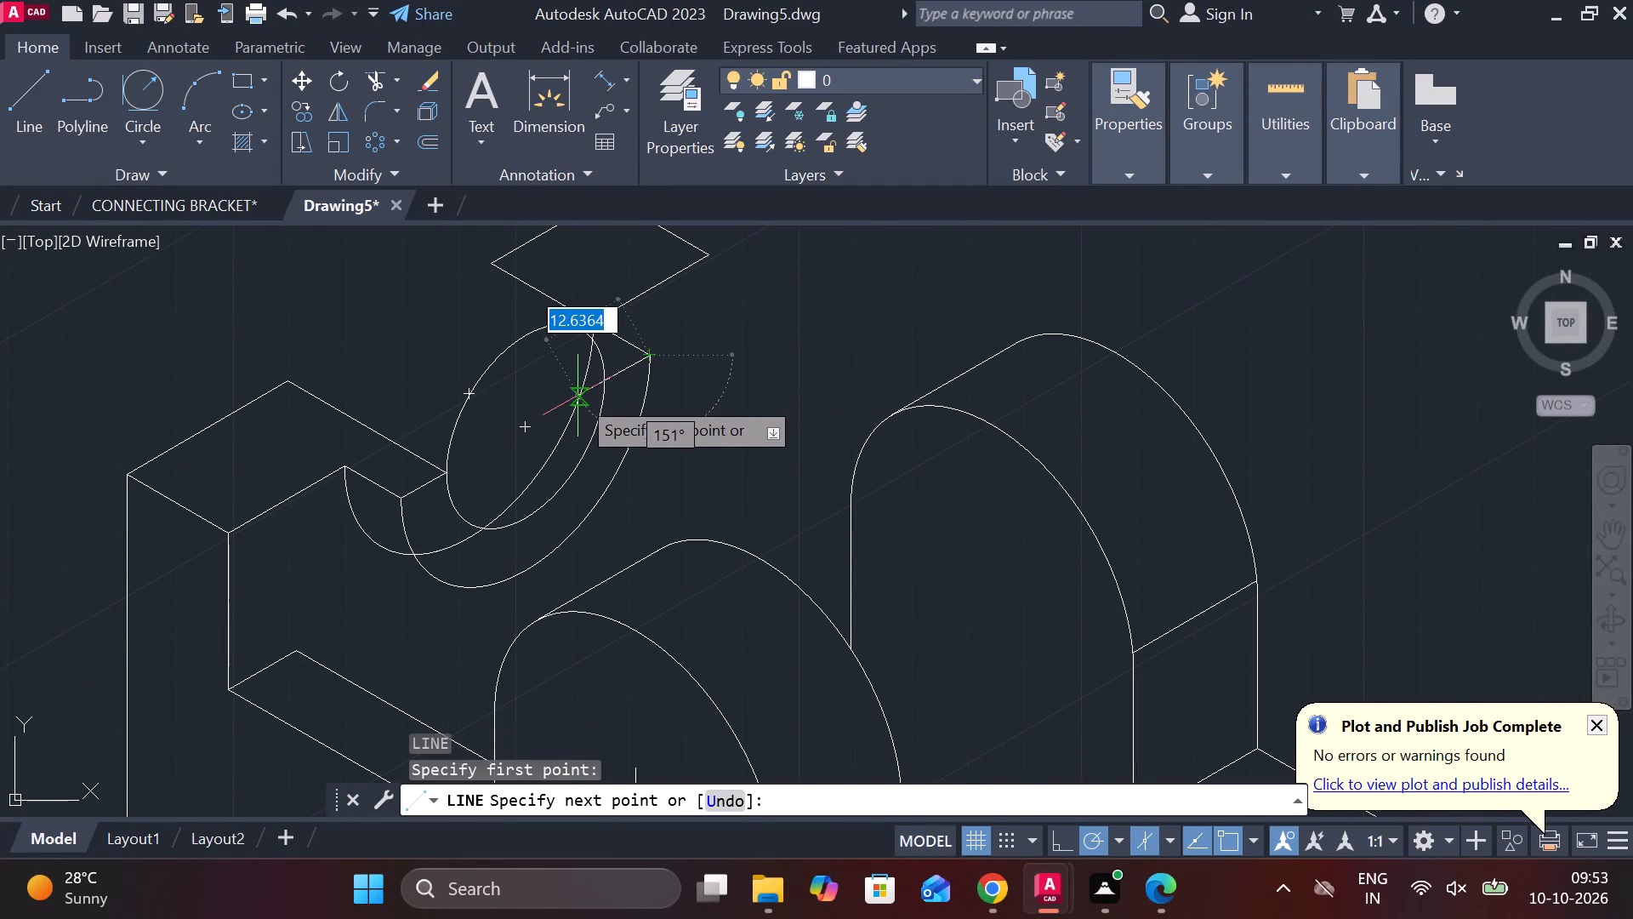
scroll(578, 396, "up", 2)
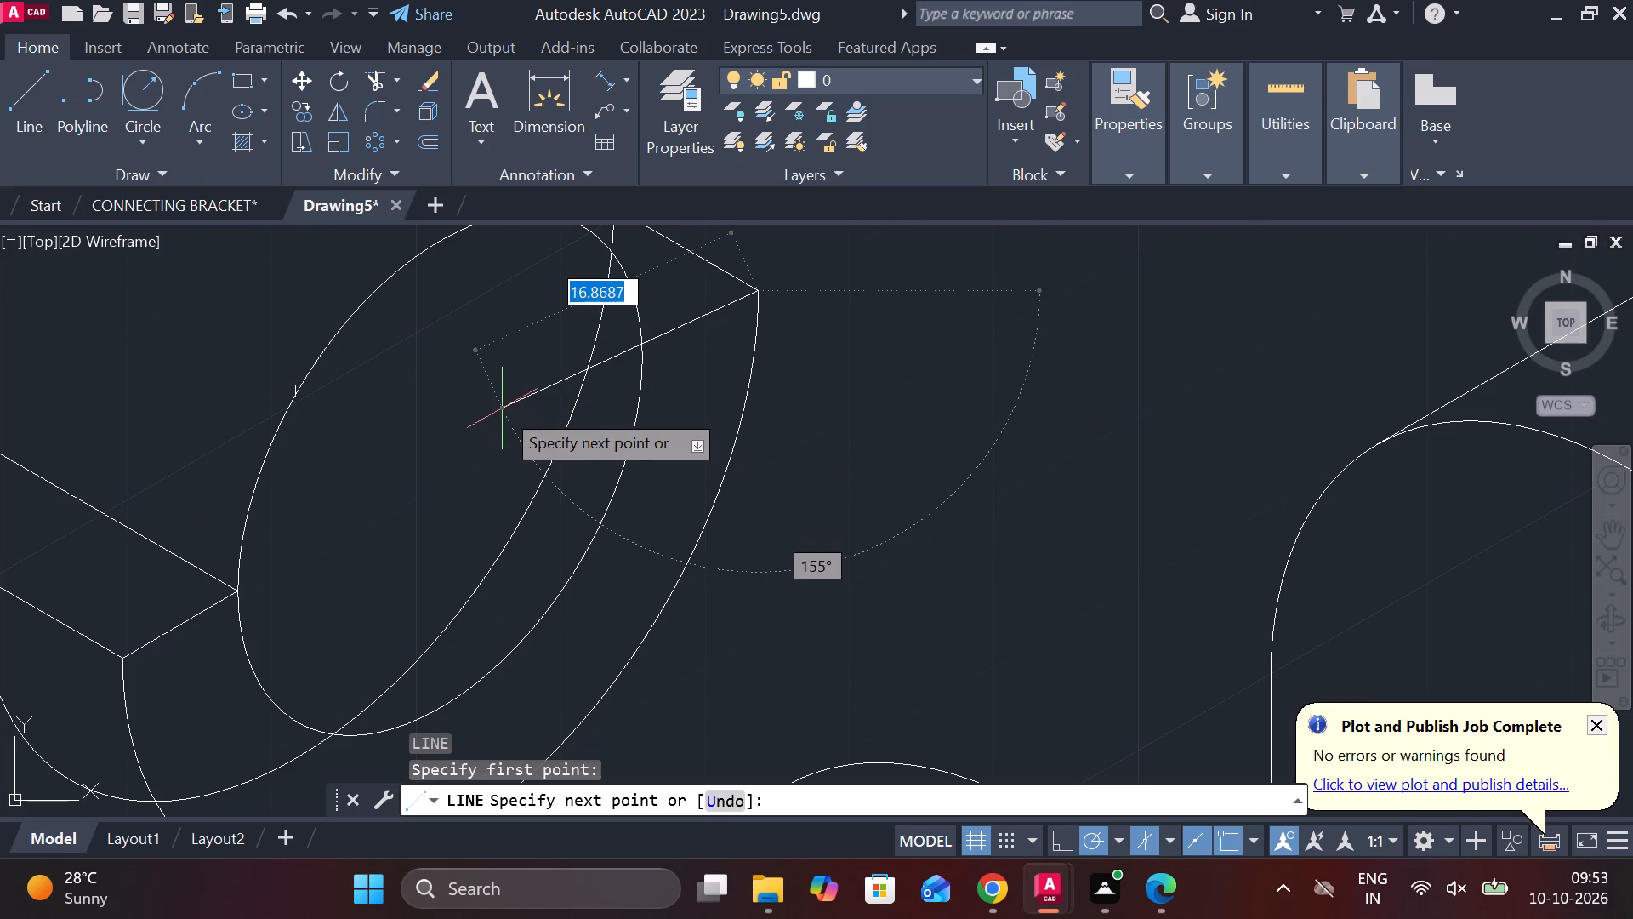
left_click(512, 415)
key("Escape")
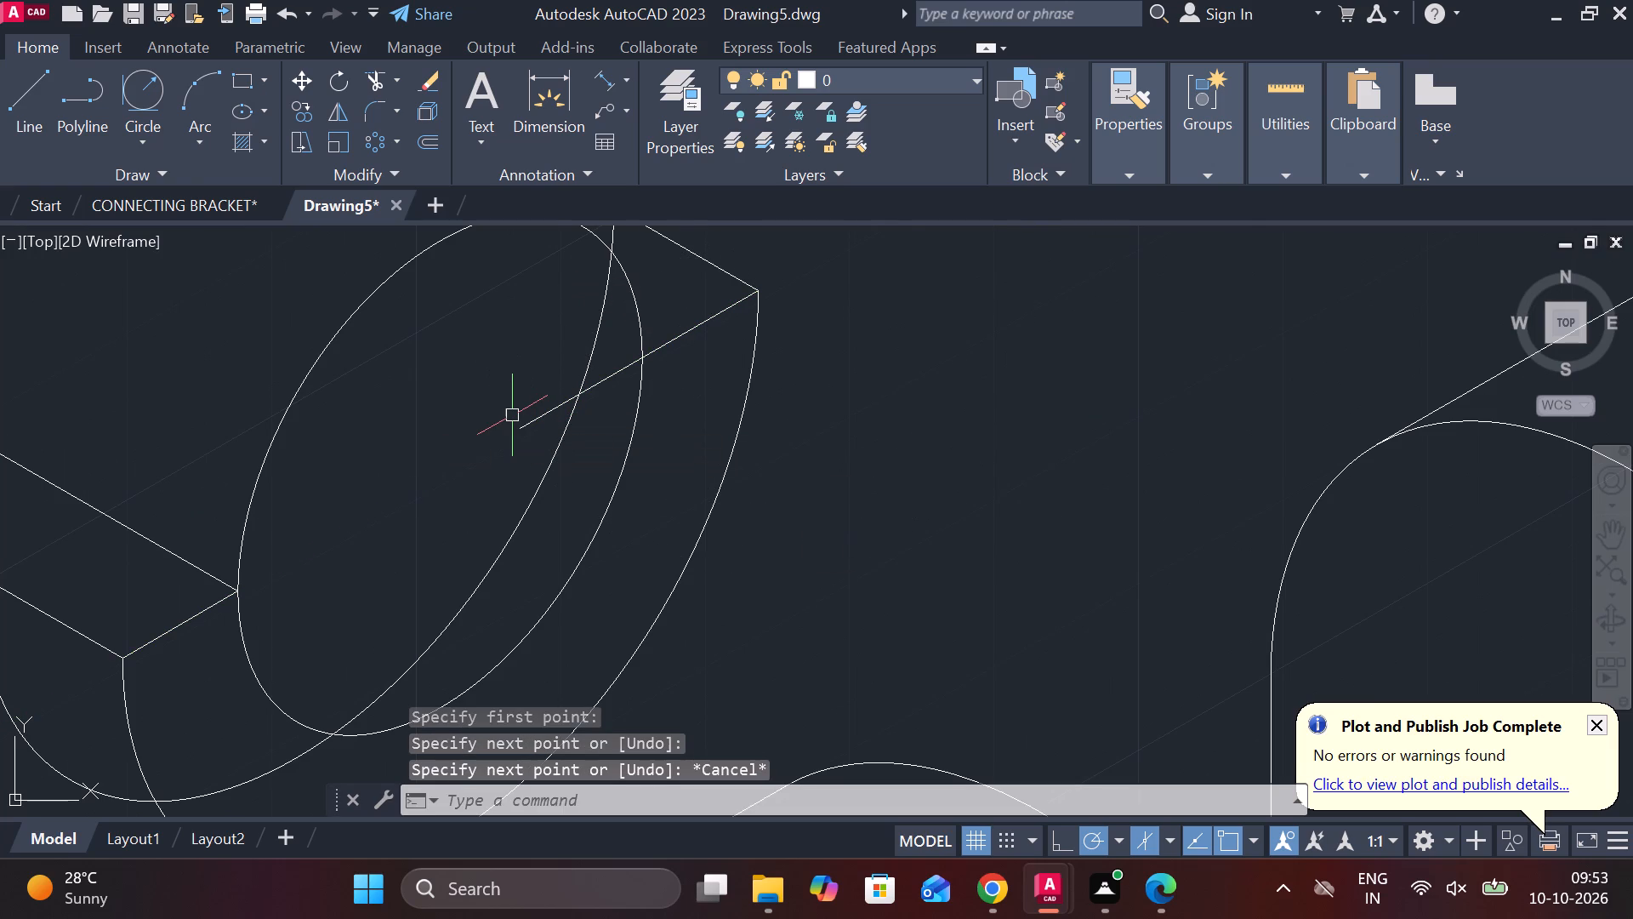
Trim the new line back to the front ellipse, leaving only the short edge from the block corner.
type("TR")
key("space")
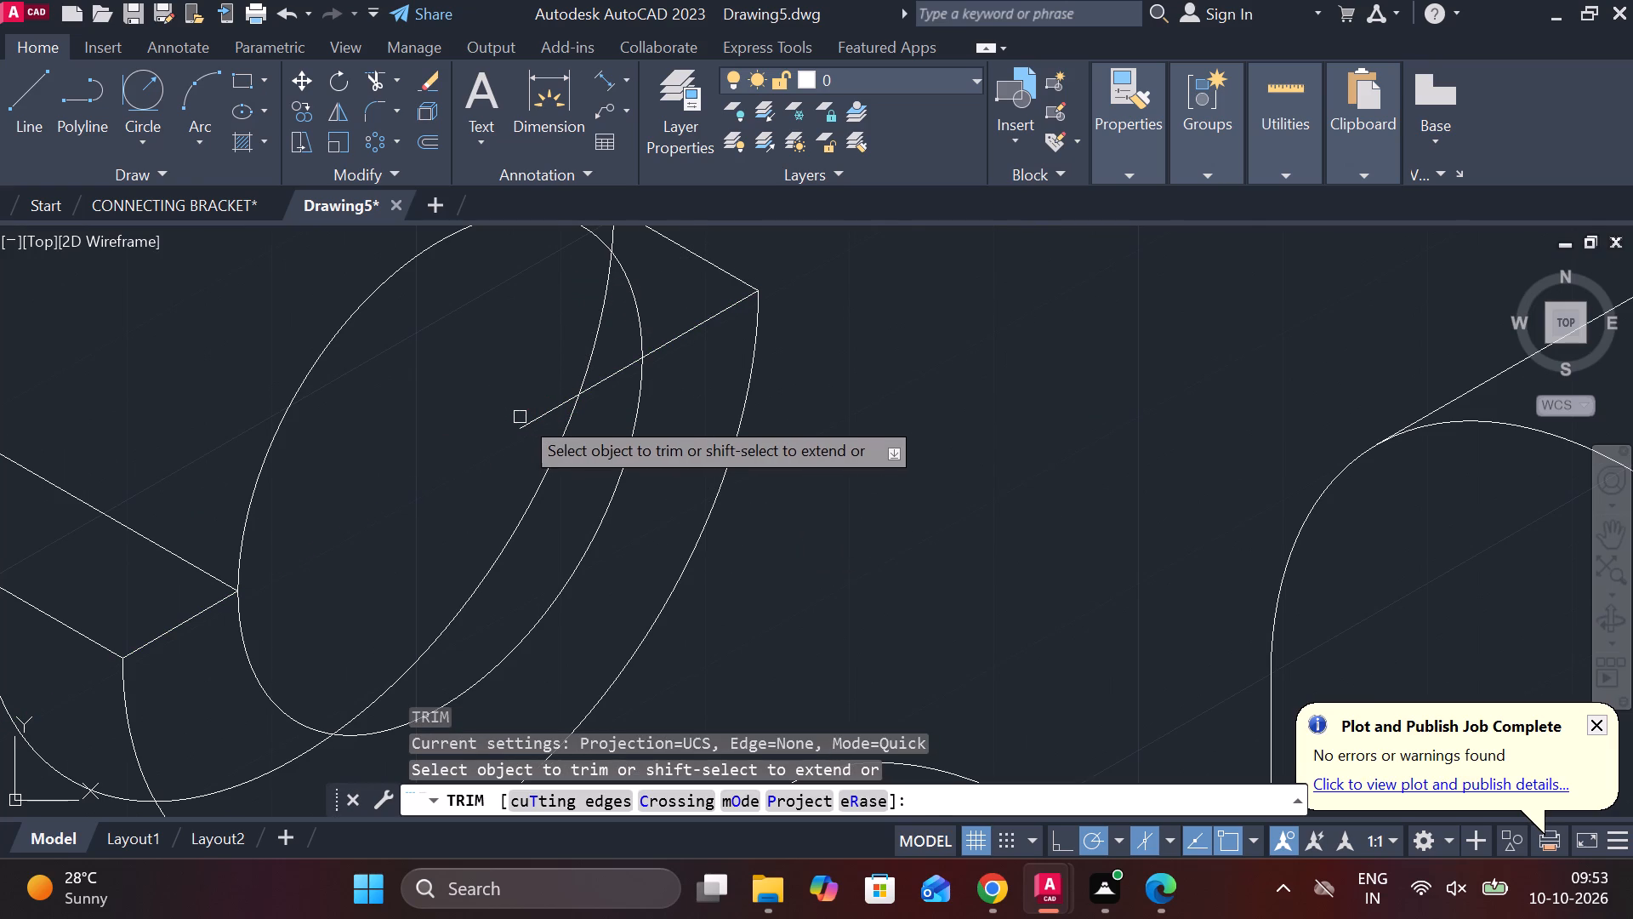
left_click(538, 416)
left_click(616, 374)
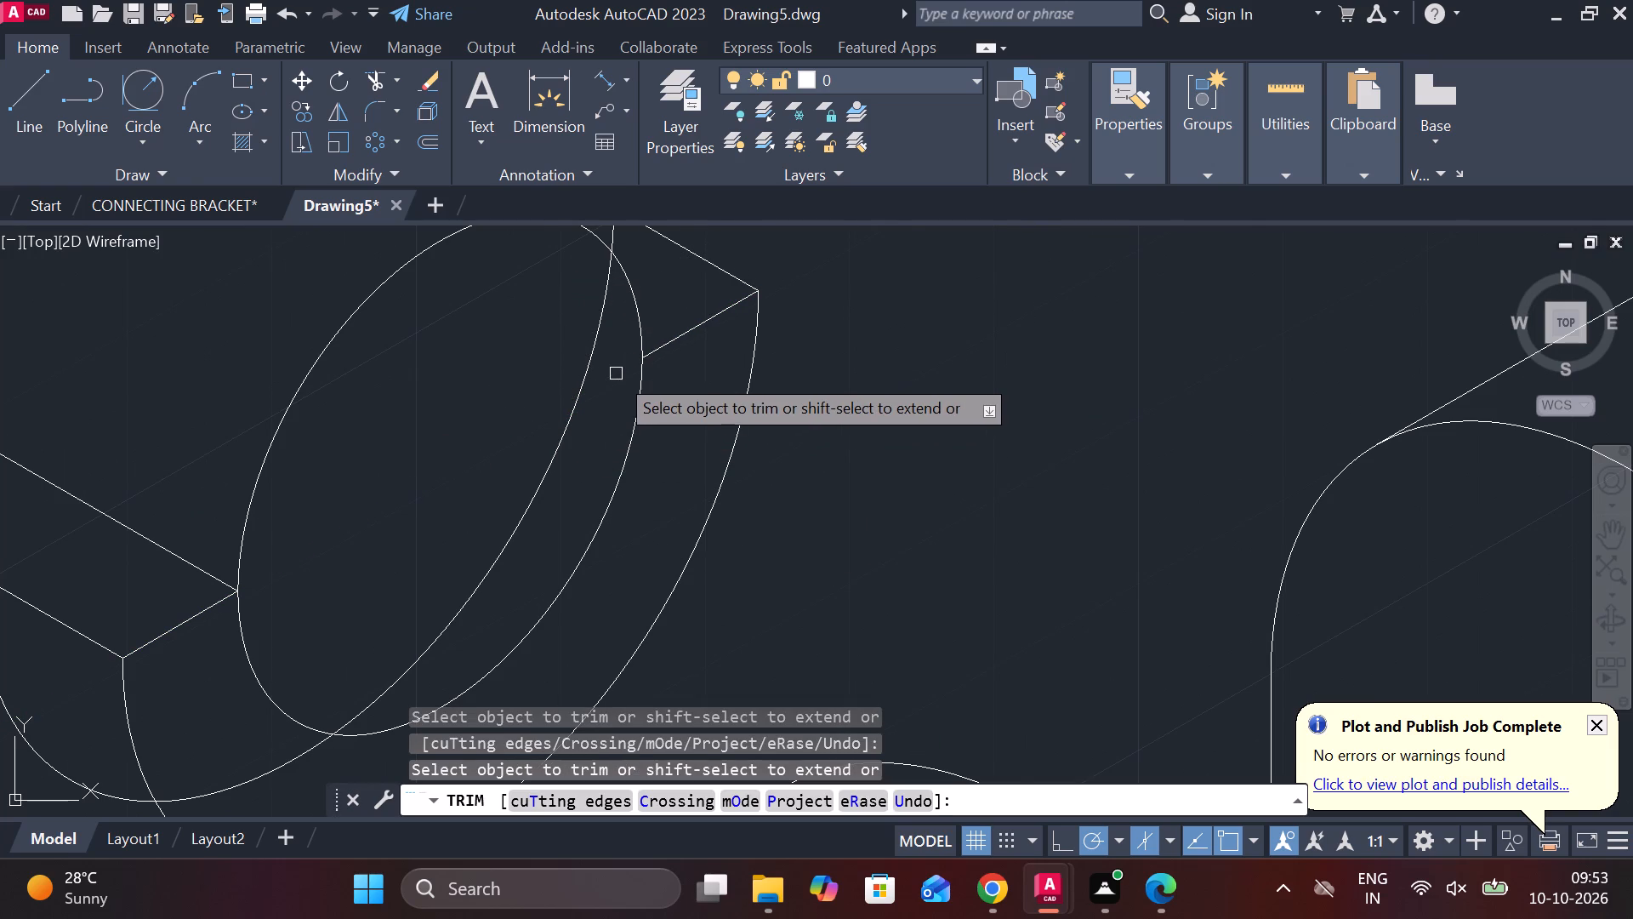
Trim the two hidden arc segments crossing the front ellipse and the short stub below the upper block's inner corner.
scroll(616, 374, "down", 1)
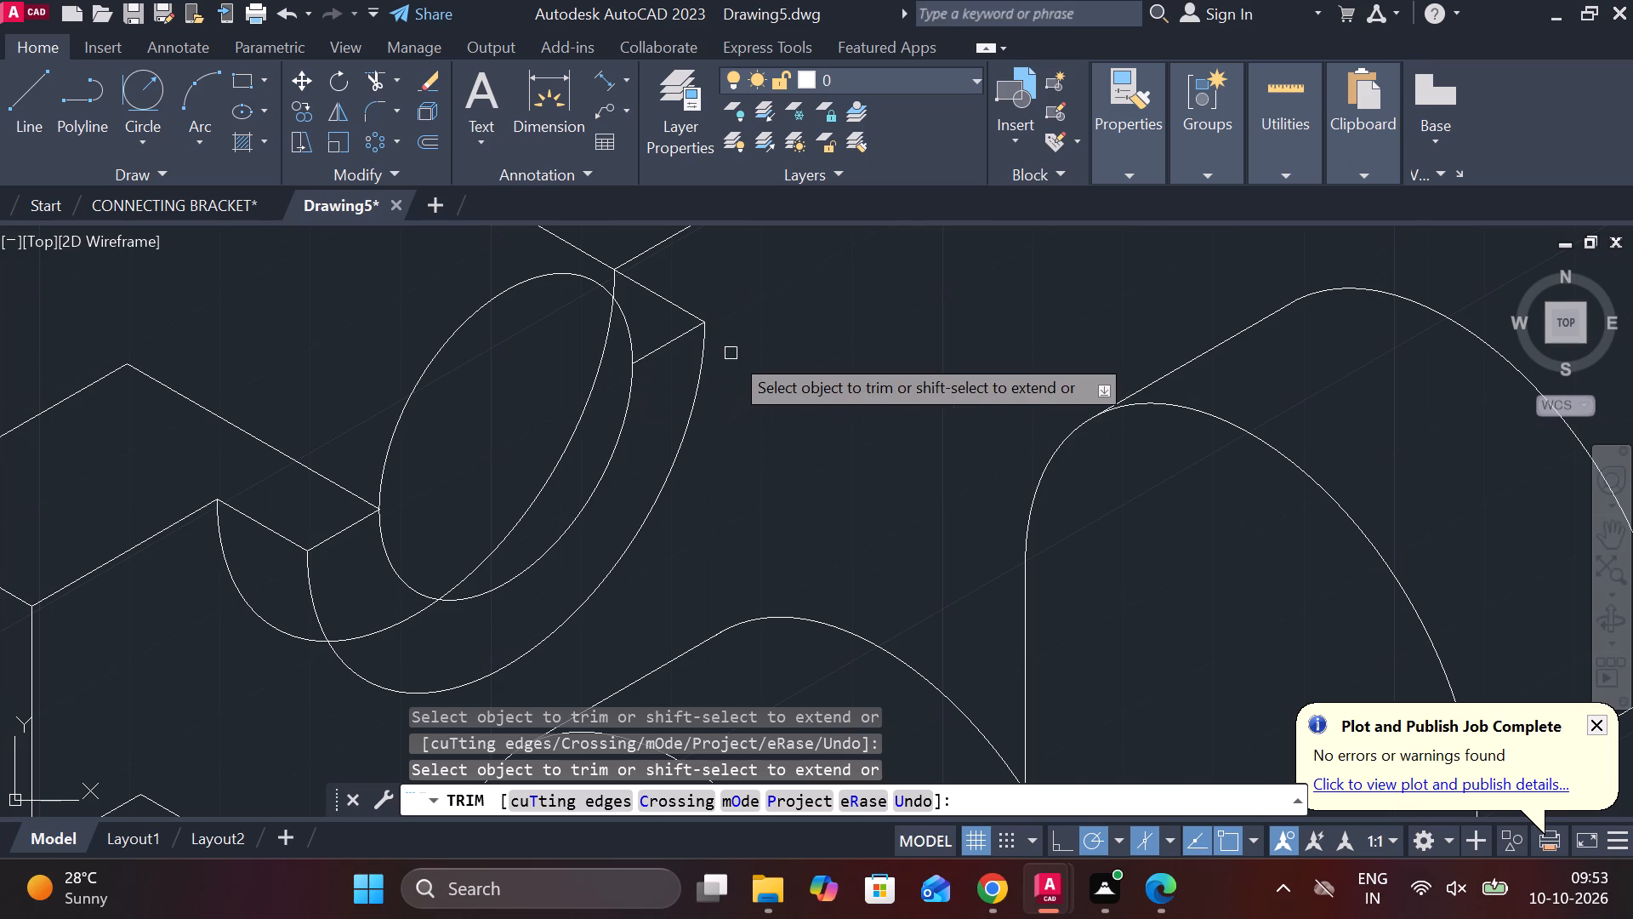
scroll(693, 328, "down", 1)
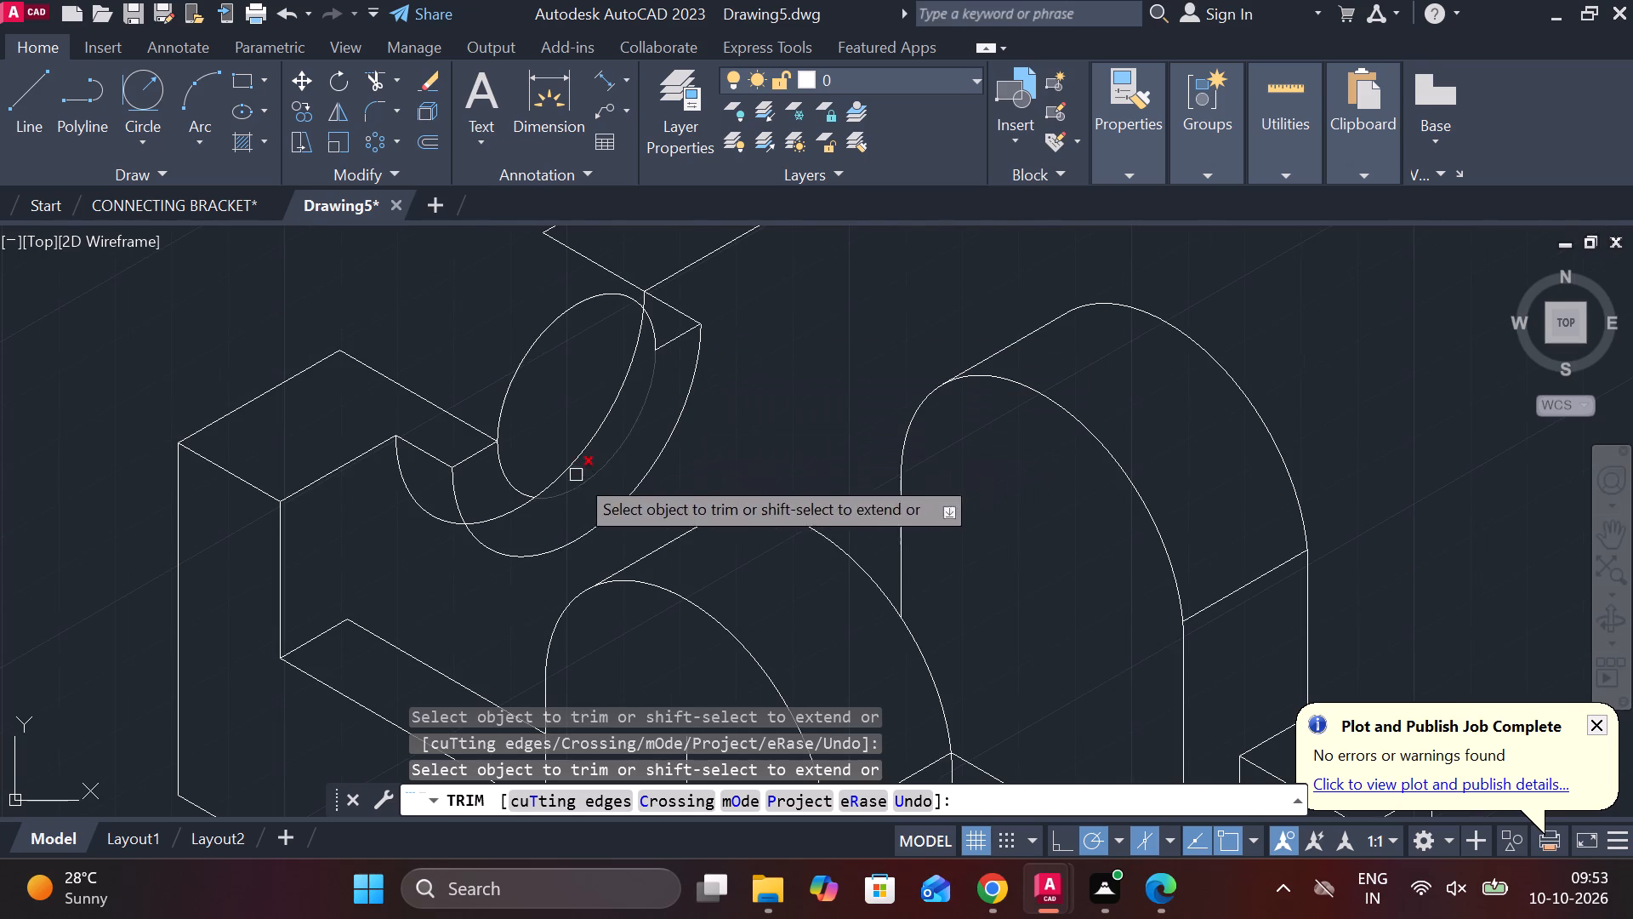
left_click(496, 514)
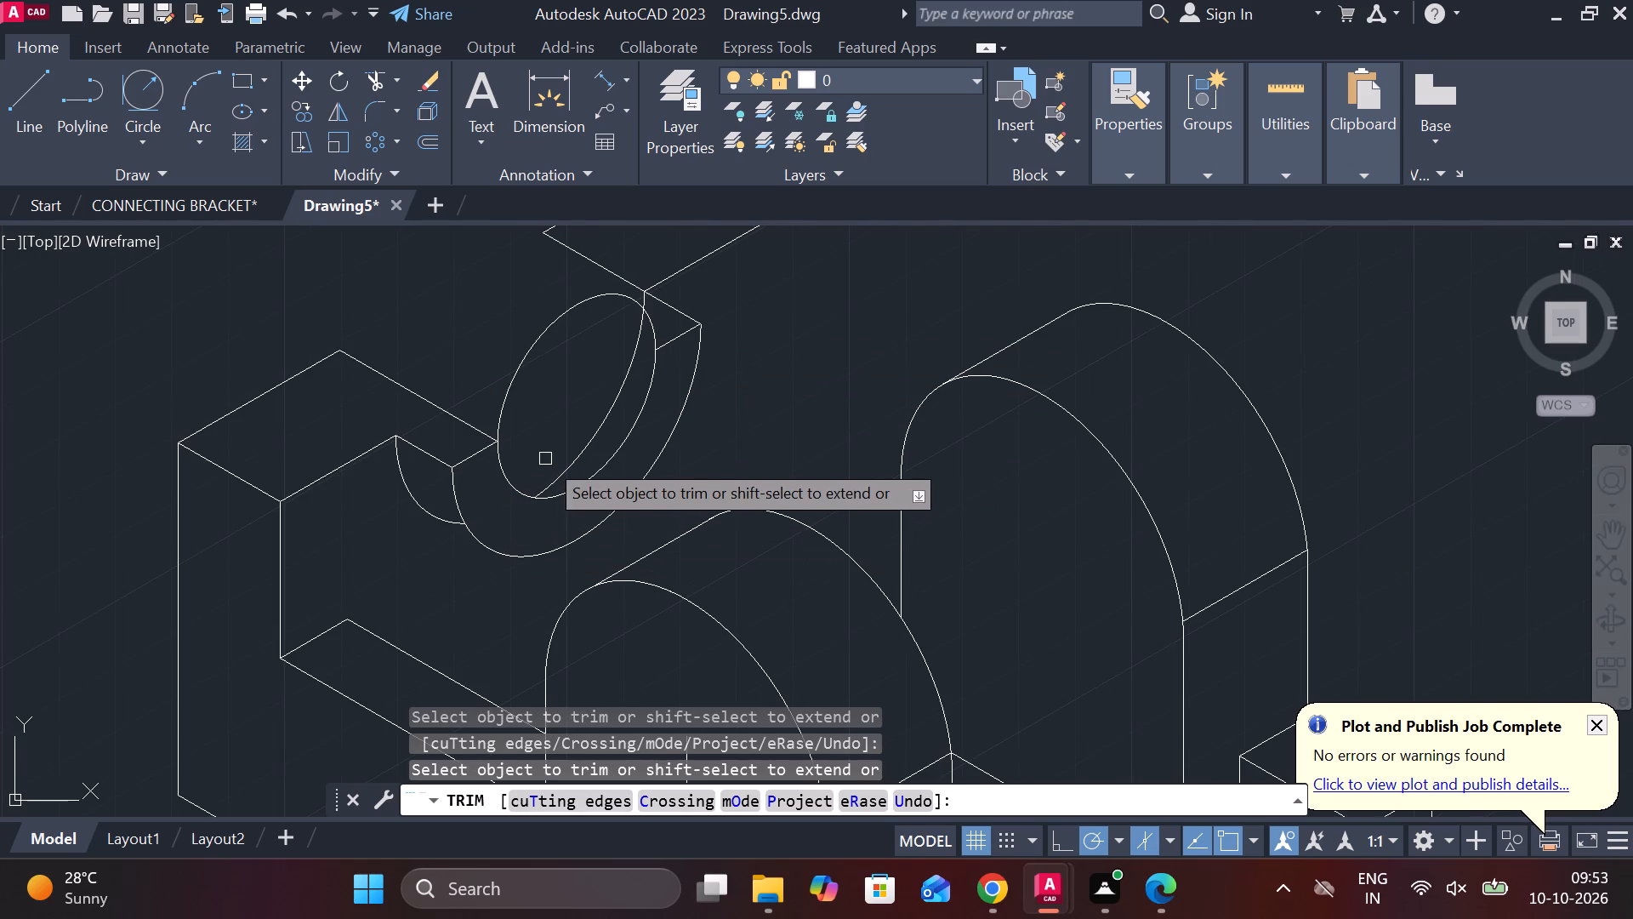
left_click(587, 451)
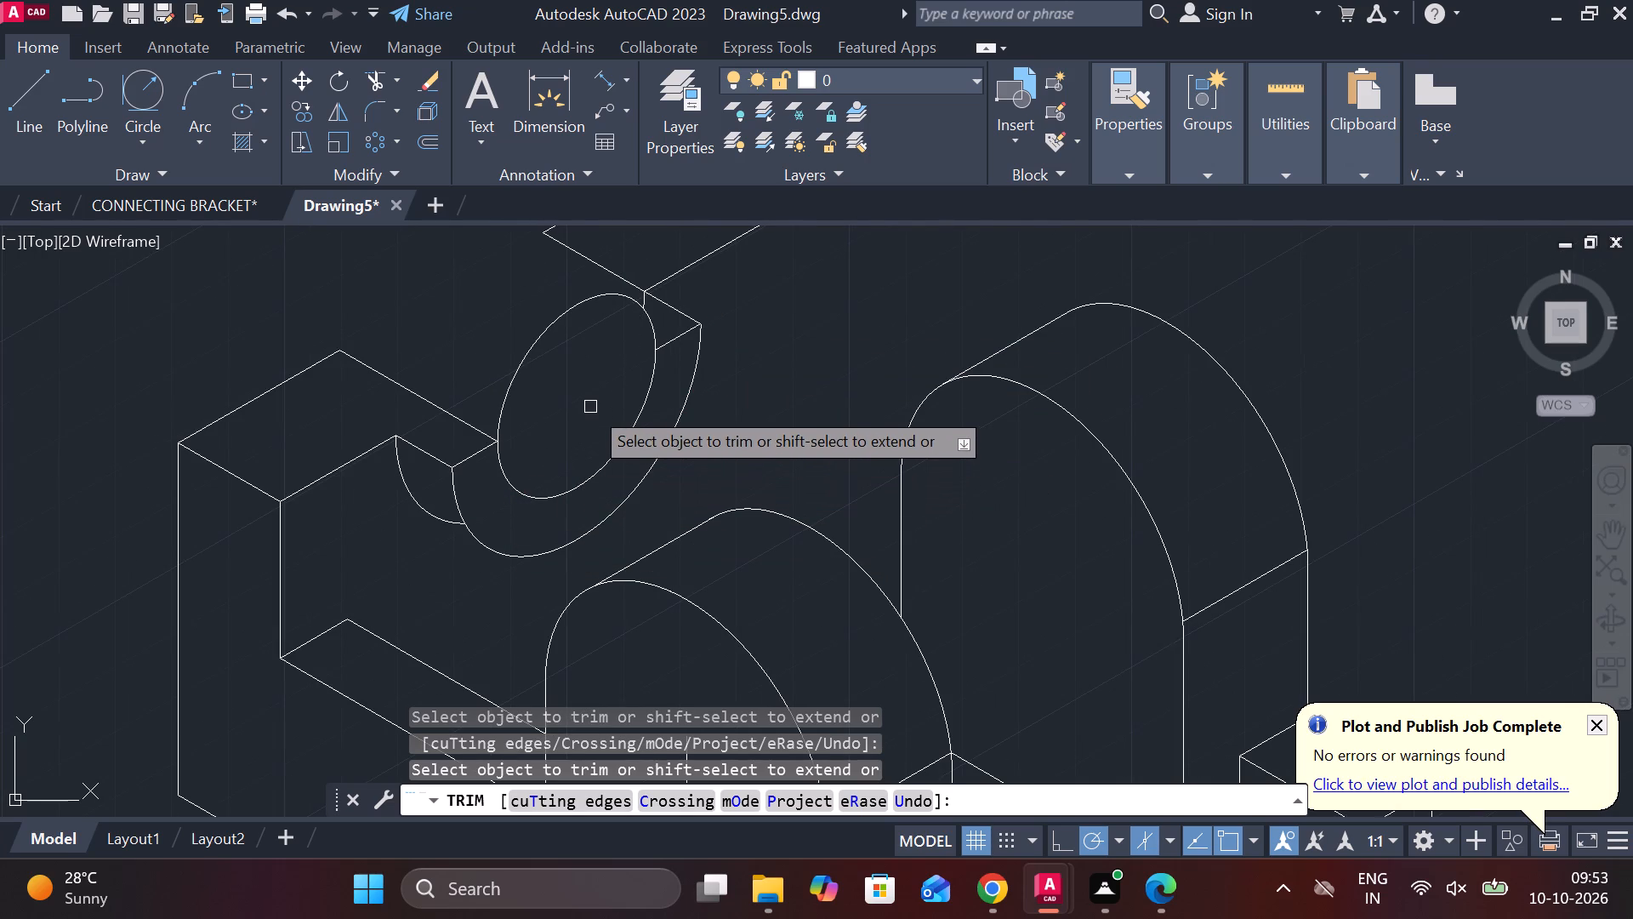
scroll(663, 293, "up", 1)
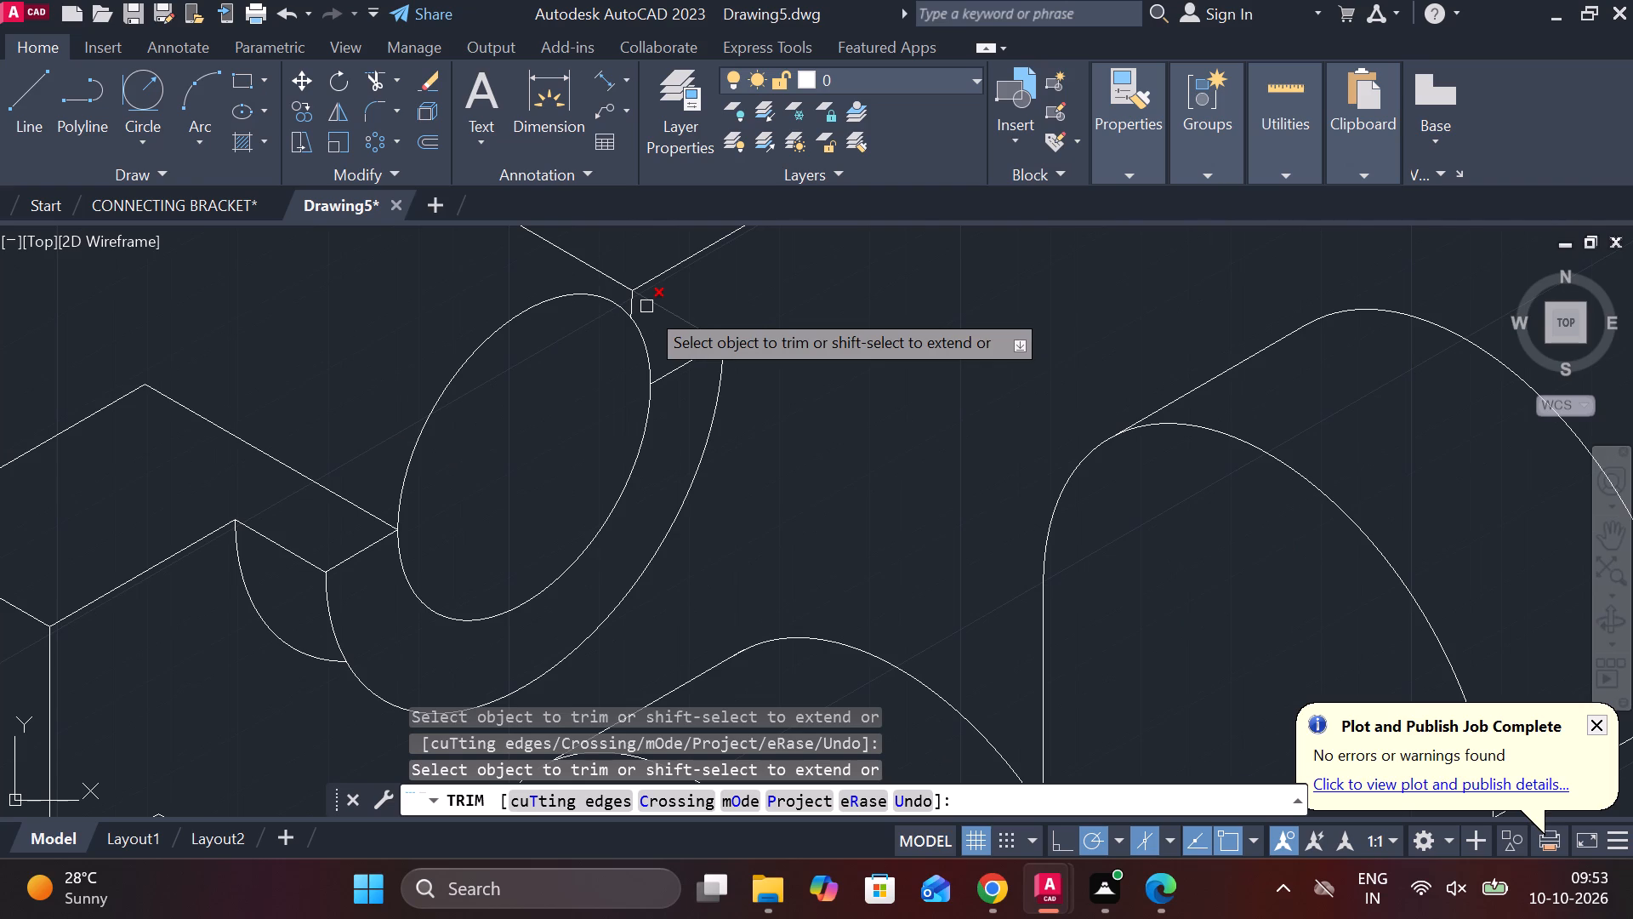
middle_click_drag(720, 305, 731, 347)
scroll(652, 345, "up", 2)
left_click(625, 347)
scroll(720, 342, "down", 2)
key("Escape")
Draw a line at 150° from where the short edge meets the front ellipse, extending past the upper block's left side.
key("l")
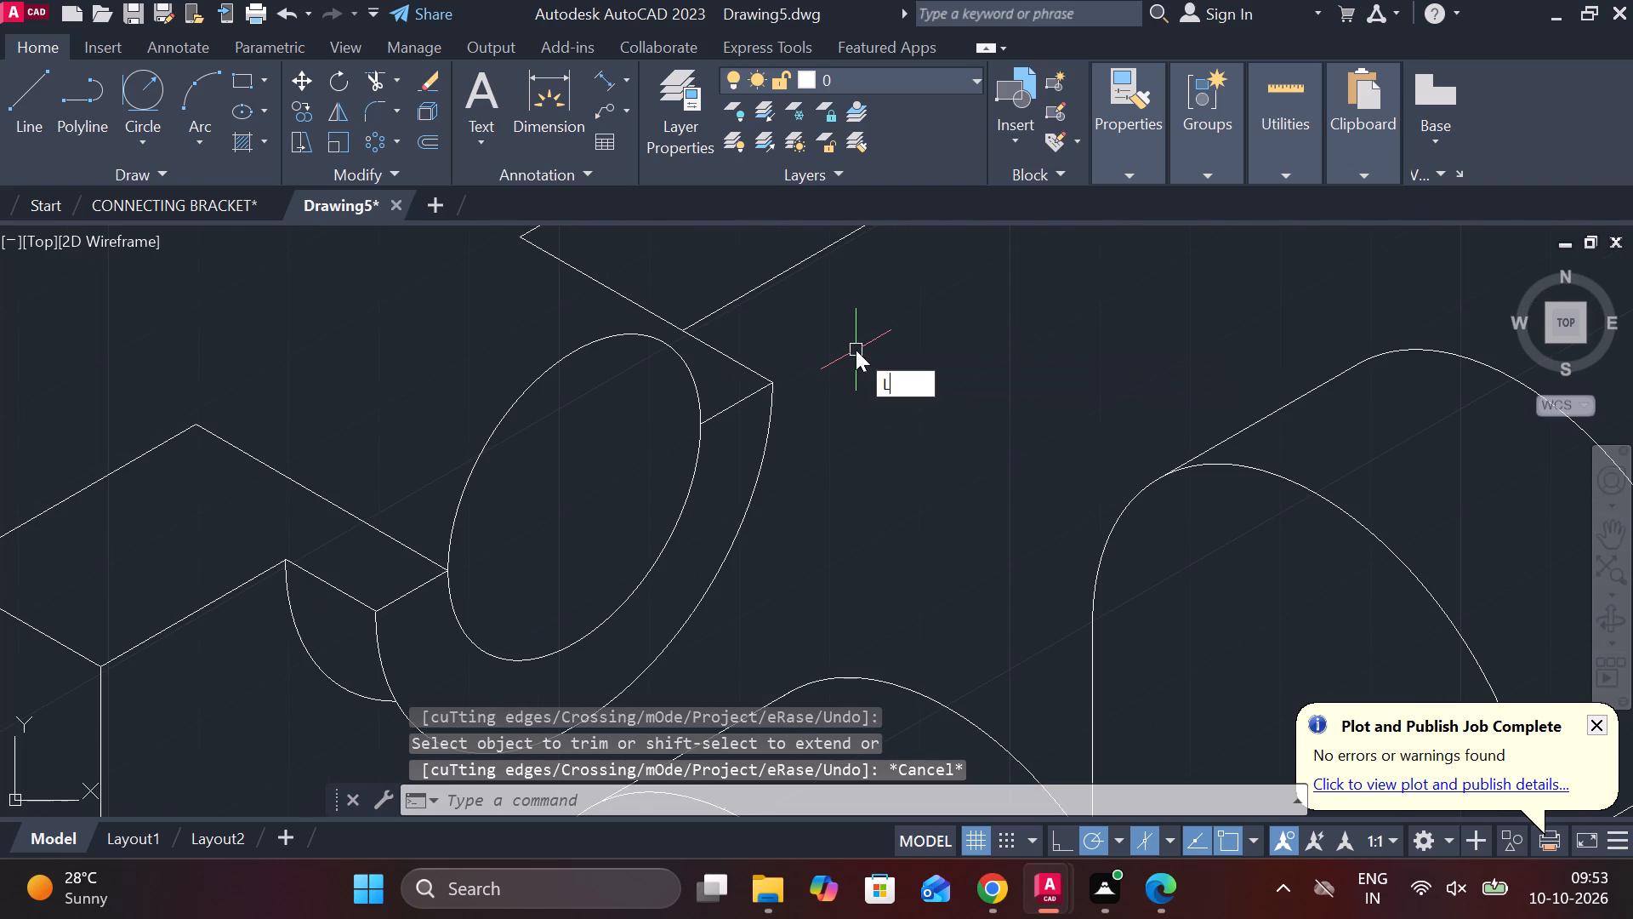
key("Return")
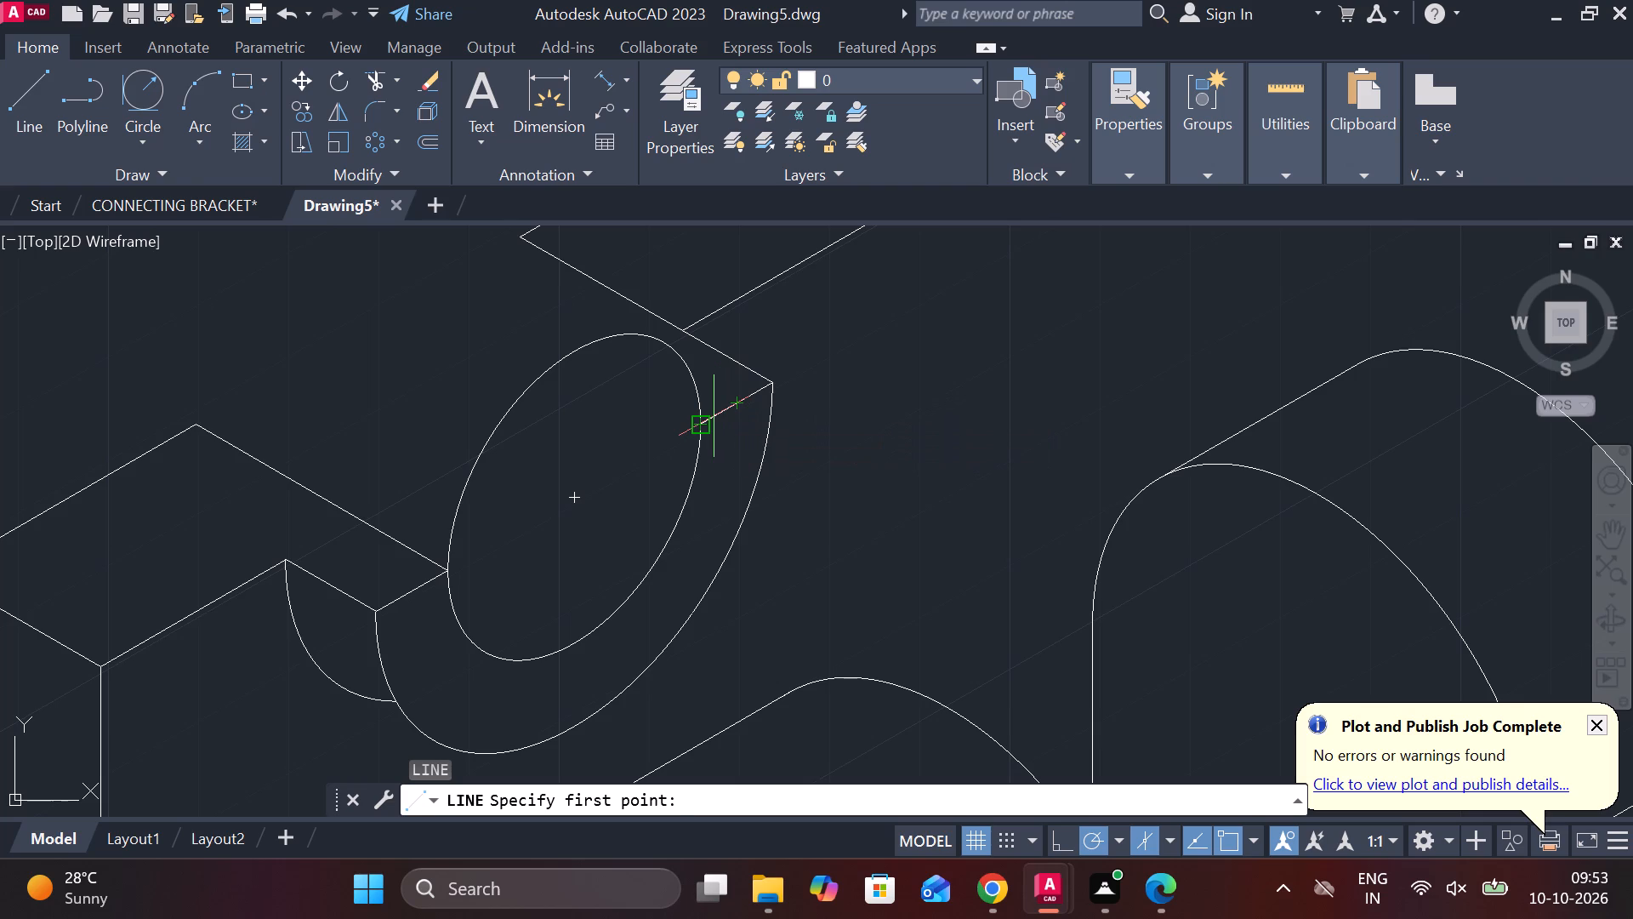
left_click(714, 416)
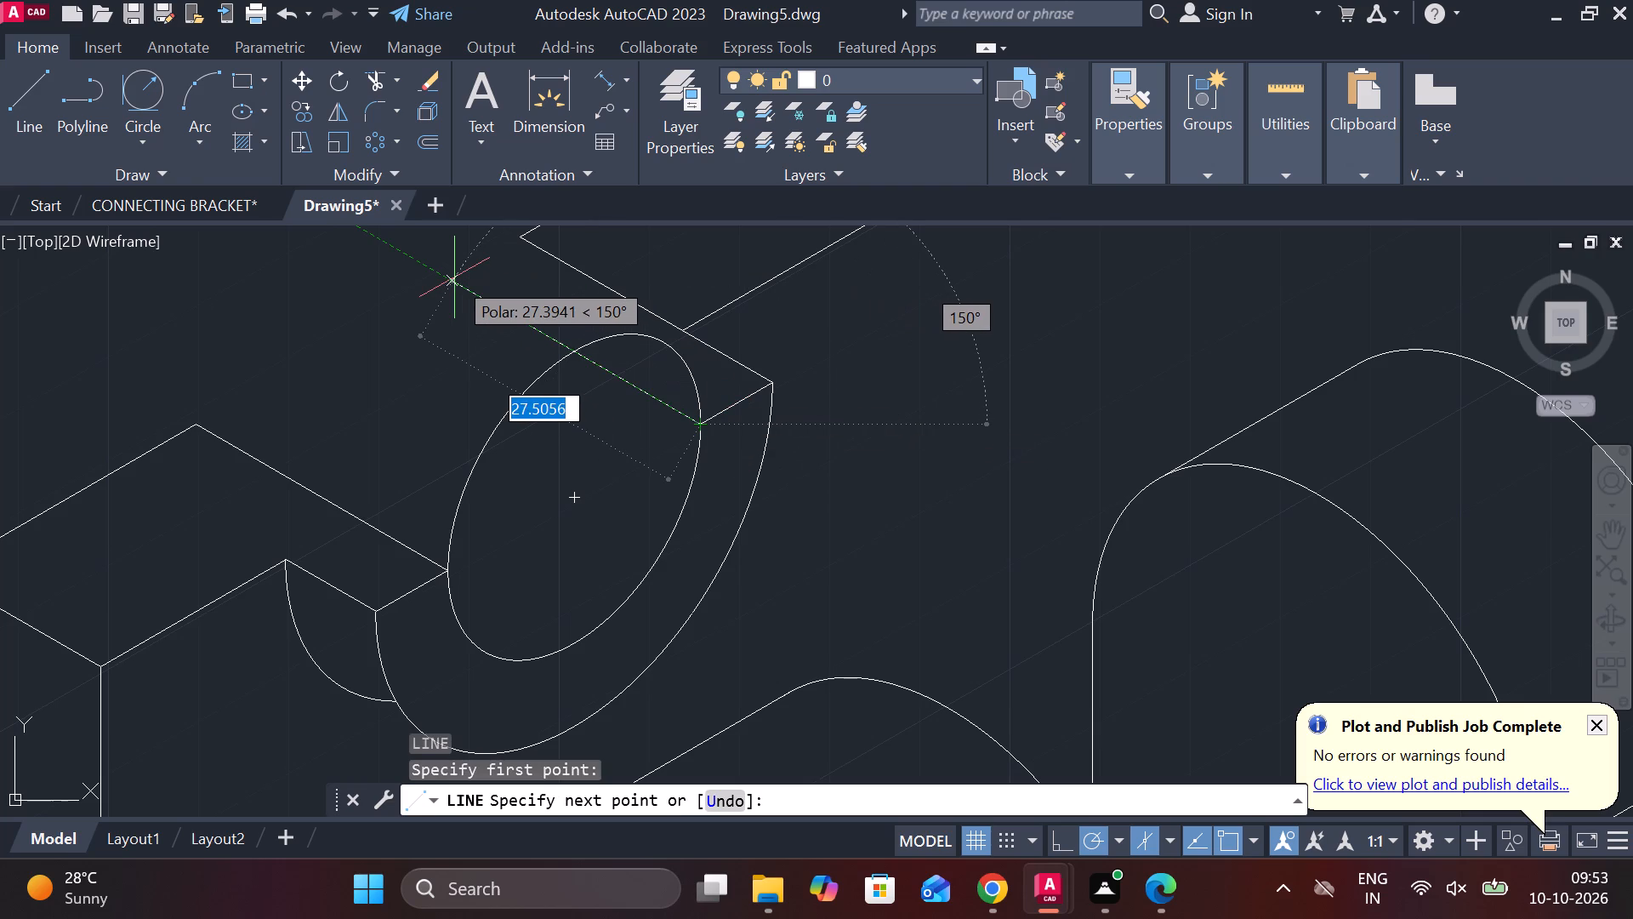
middle_click_drag(465, 277, 581, 410)
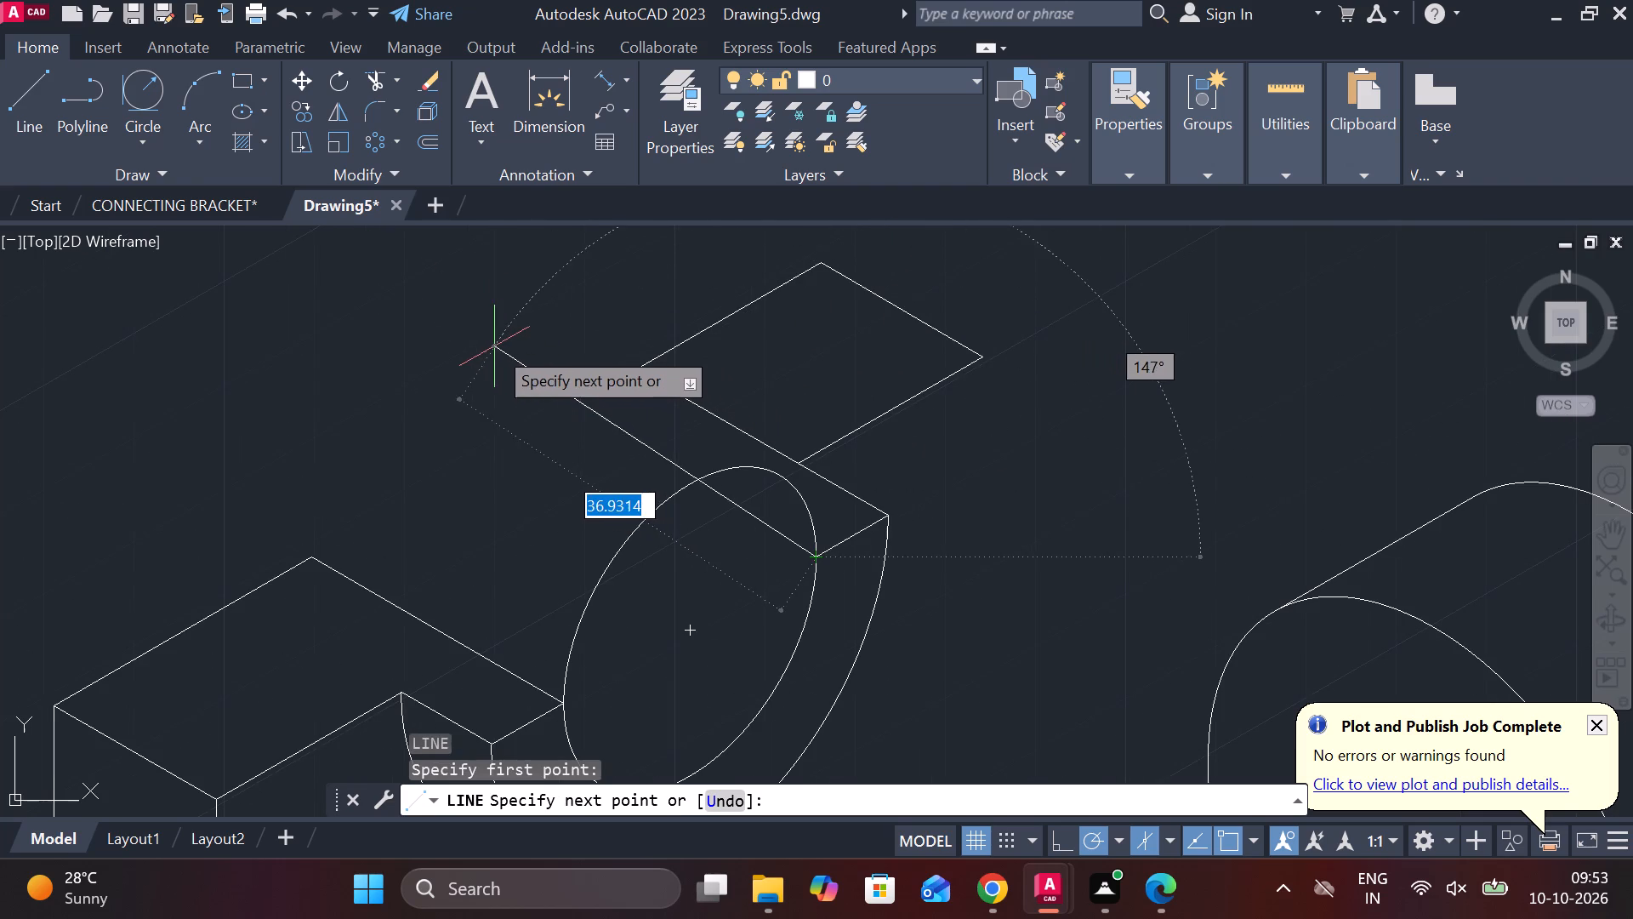
left_click(475, 350)
key("Escape")
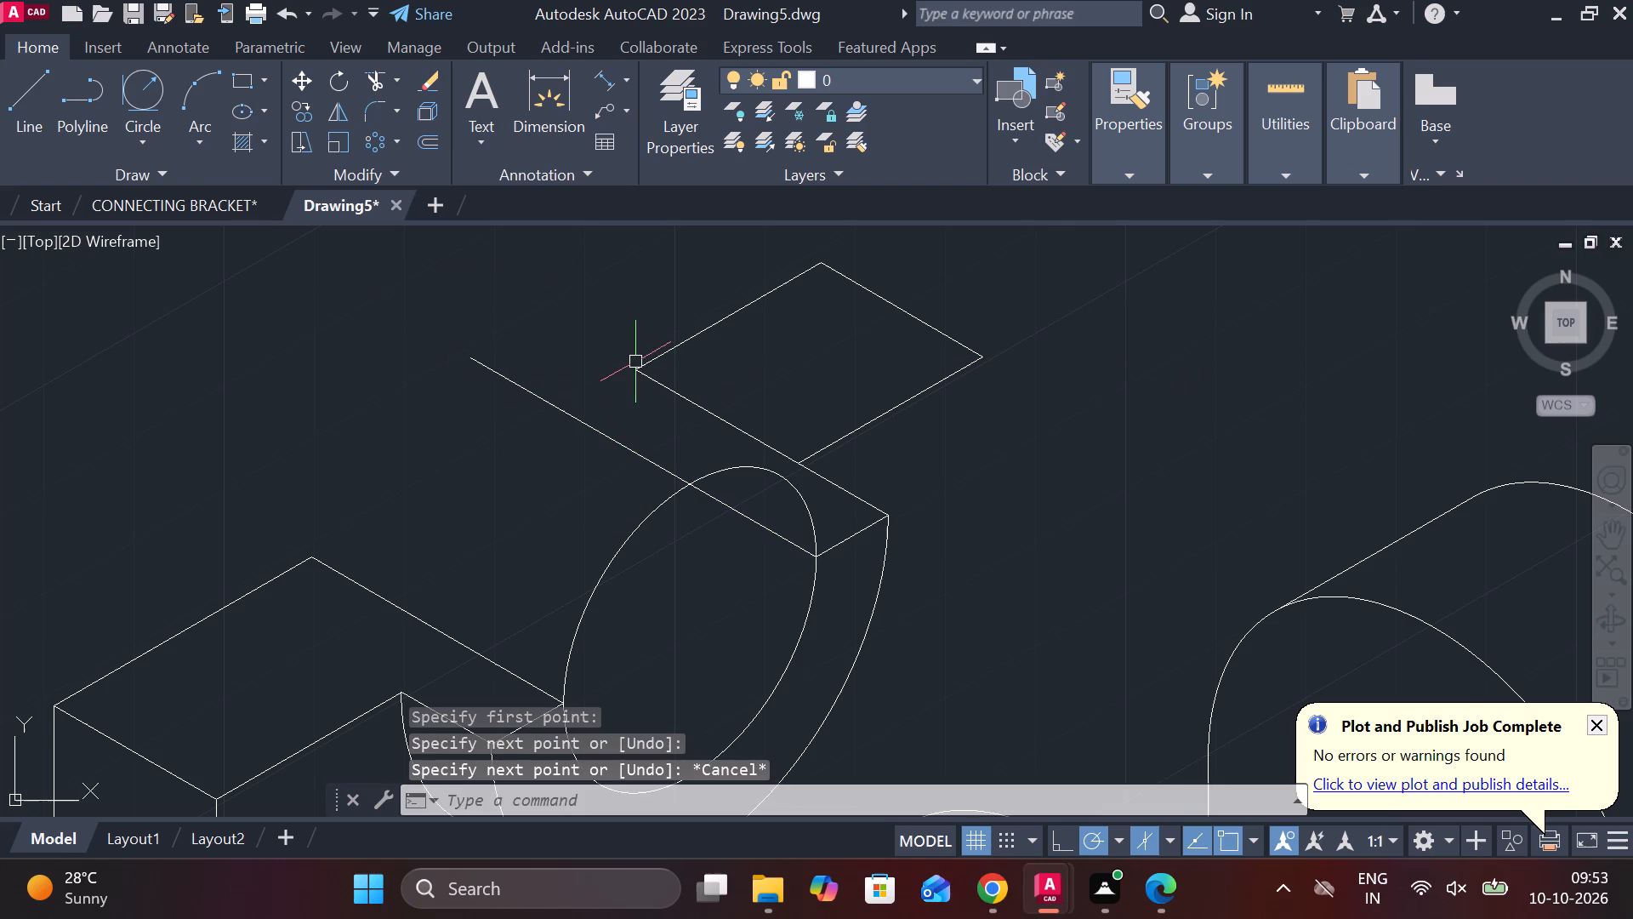
Lengthen the upper block's upper-left edge so that it crosses the new 150° line.
left_click(679, 348)
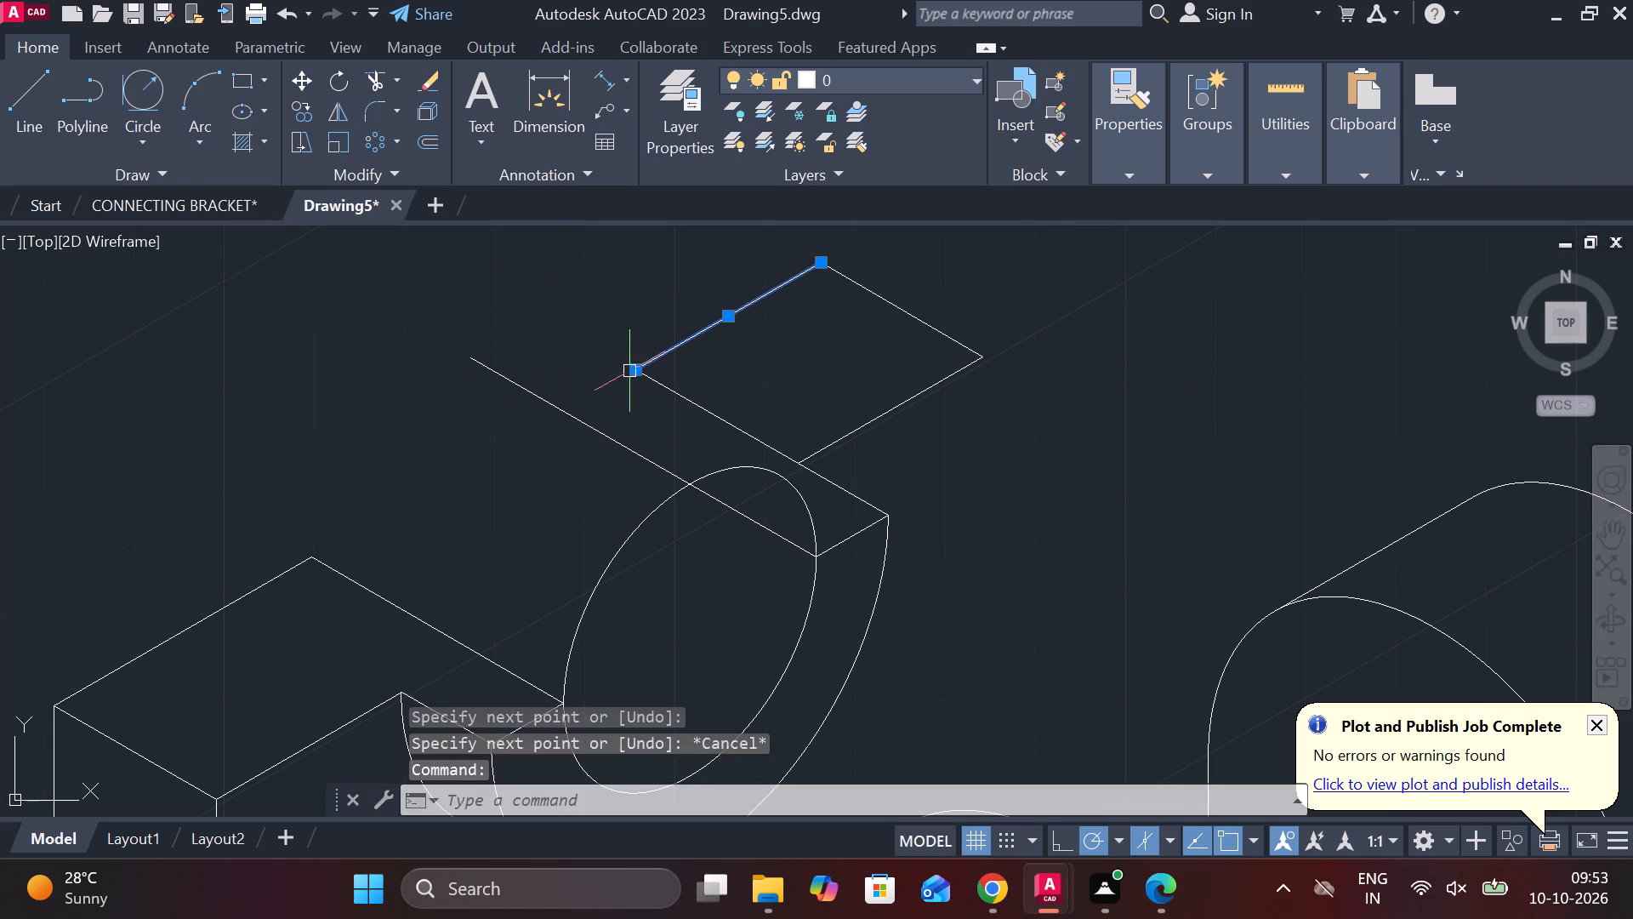
left_click(691, 425)
left_click(561, 476)
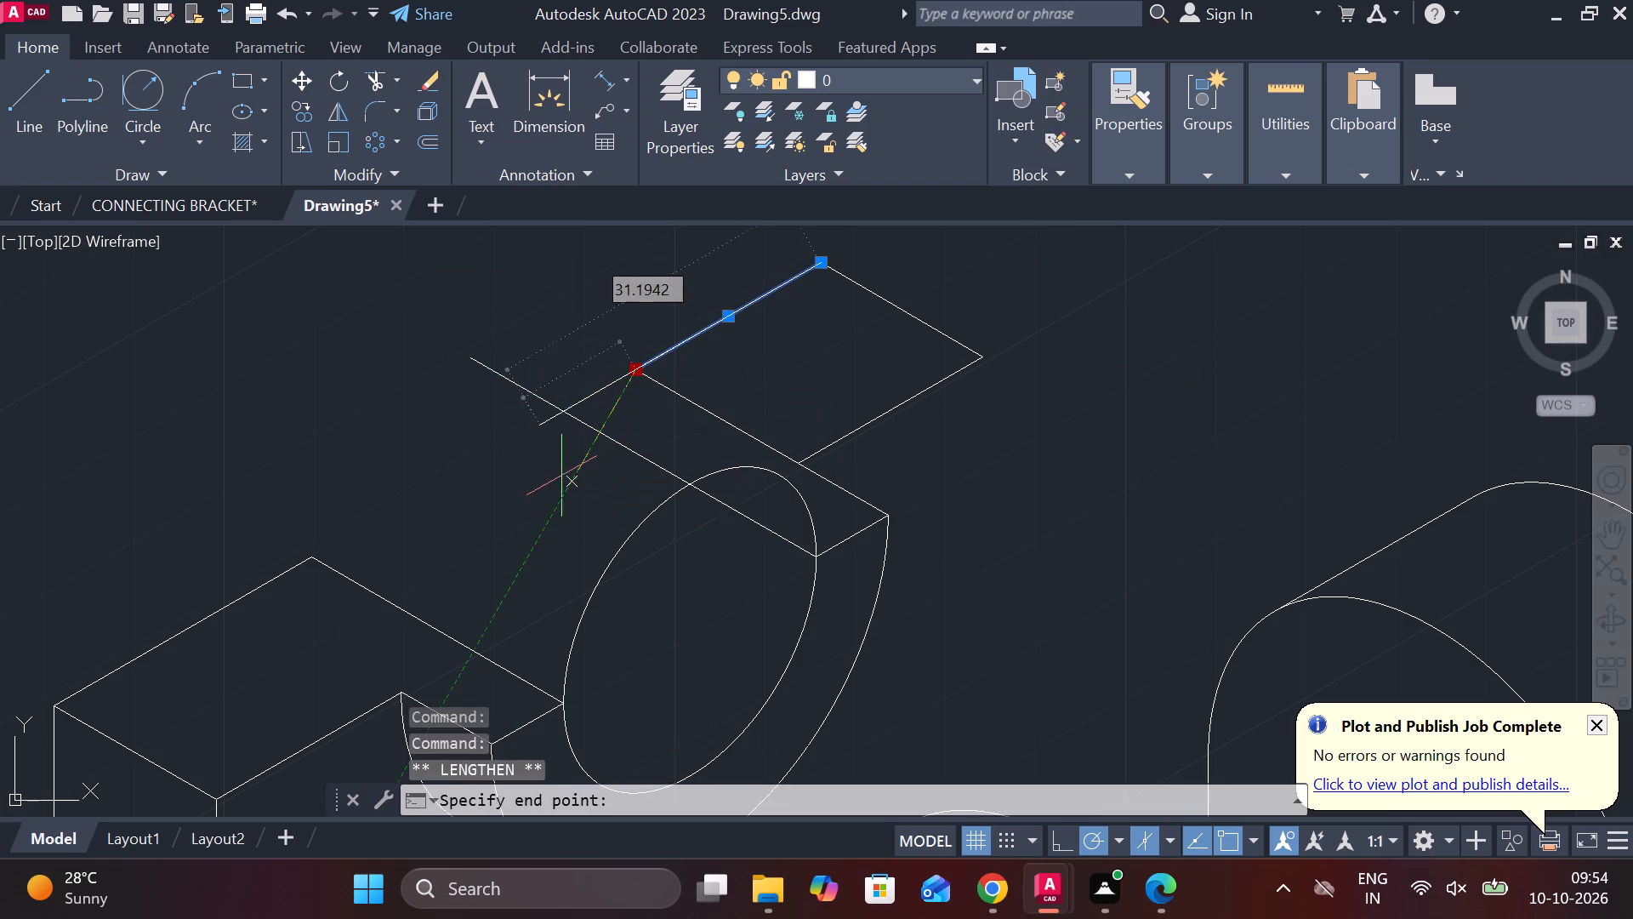
key("Escape")
Trim both overhanging ends at the upper block's new left corner and the old parallel edge inside its face.
type("TR")
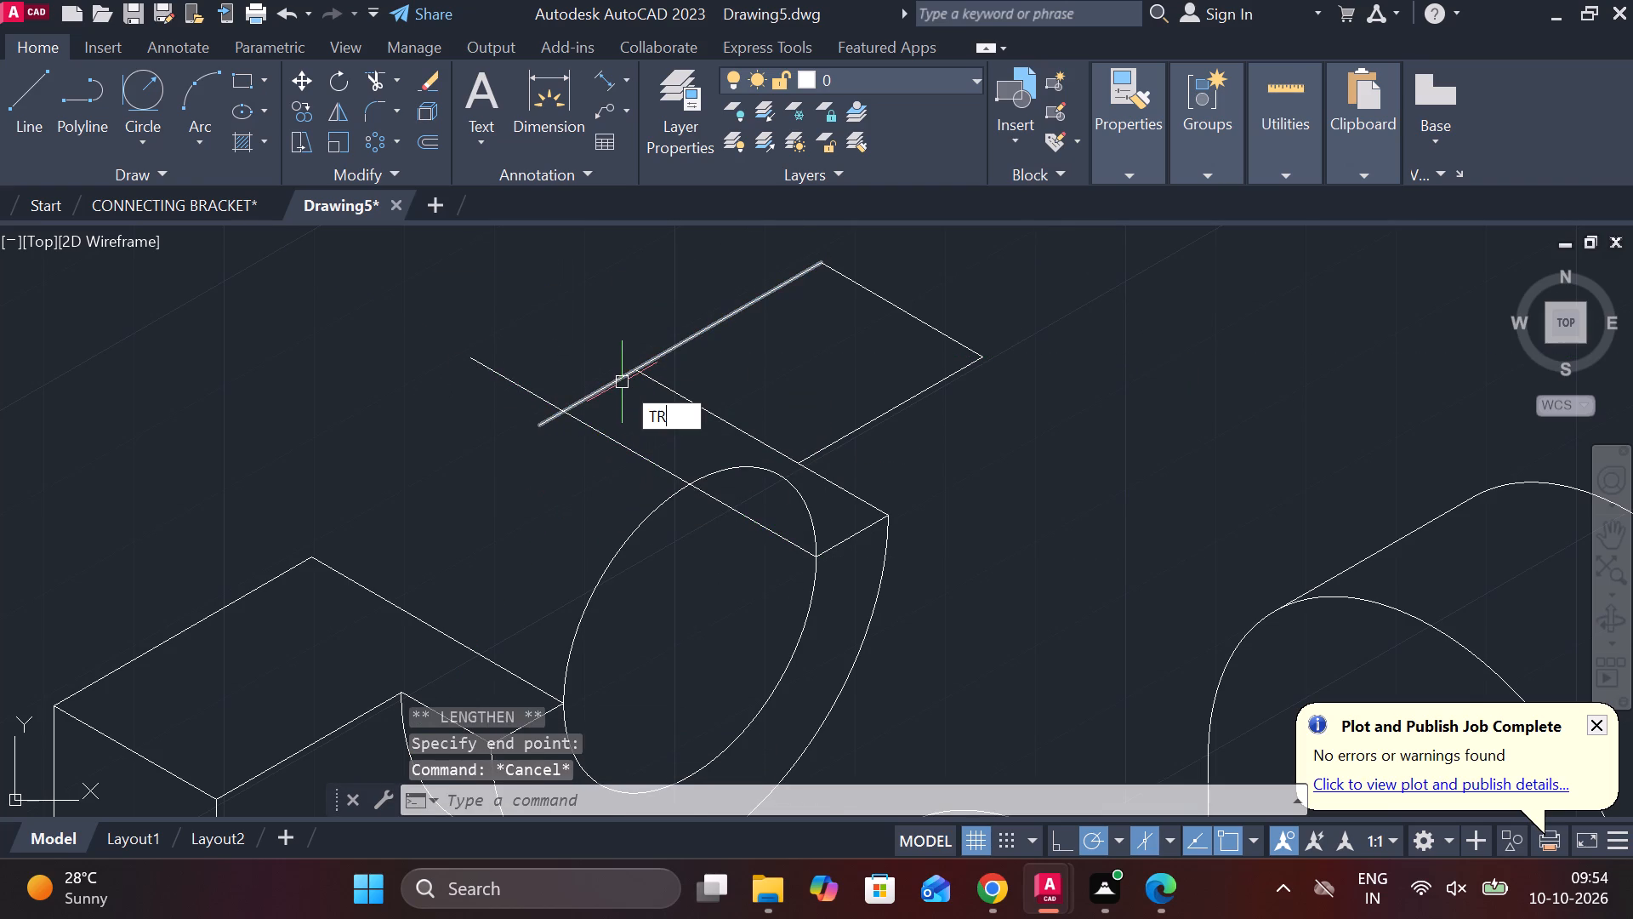
key("space")
left_click(530, 389)
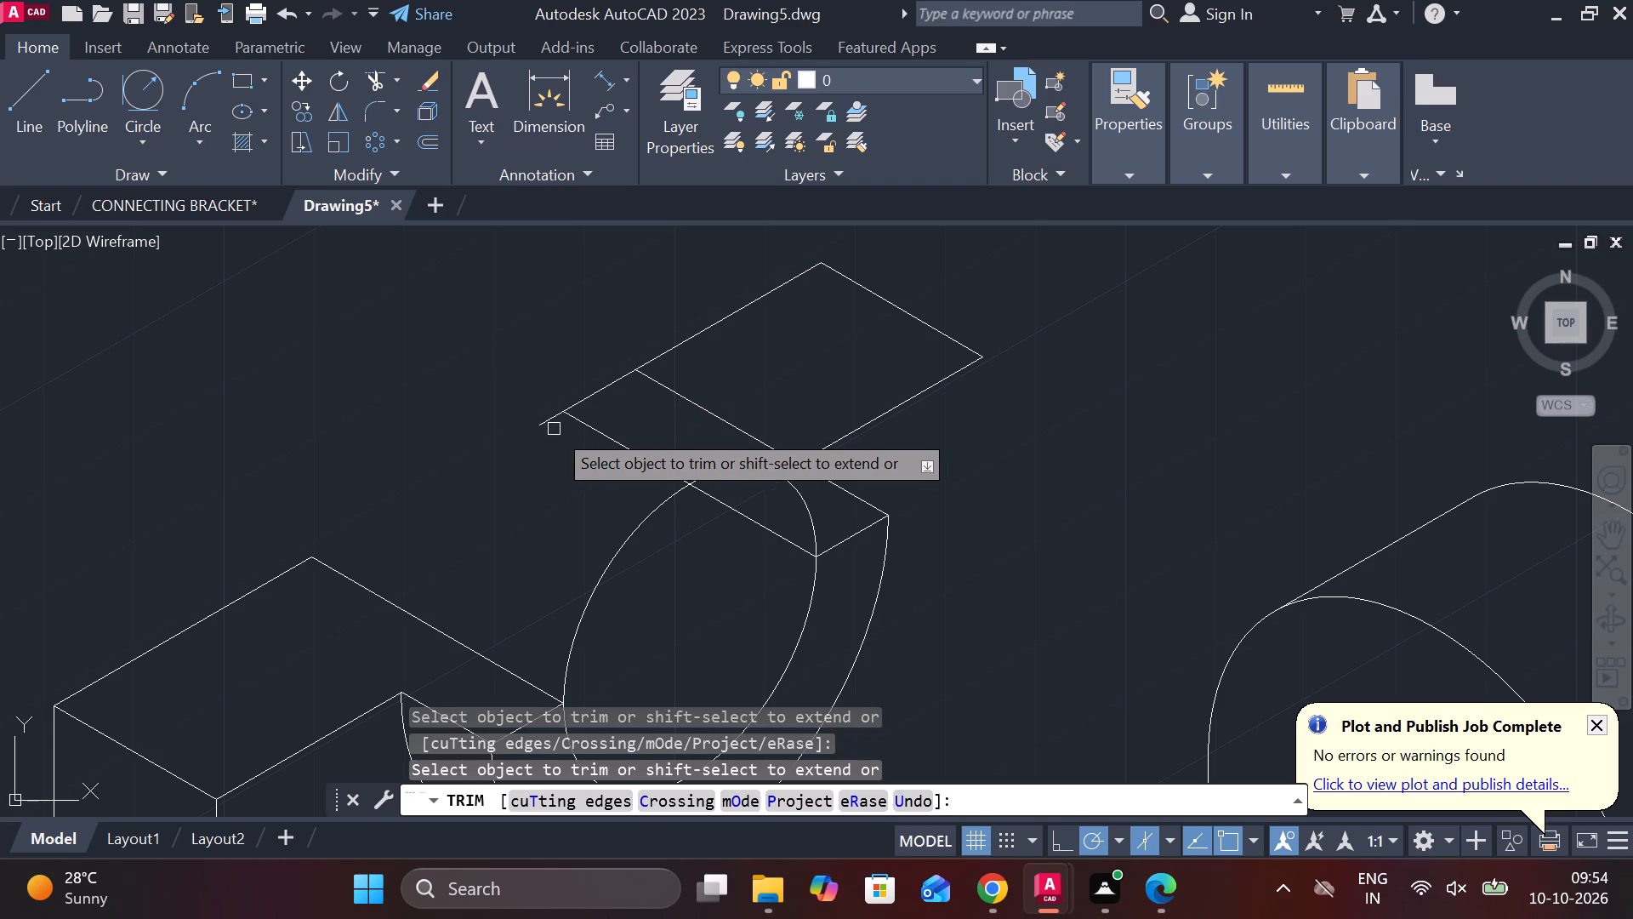
left_click(554, 422)
left_click(716, 413)
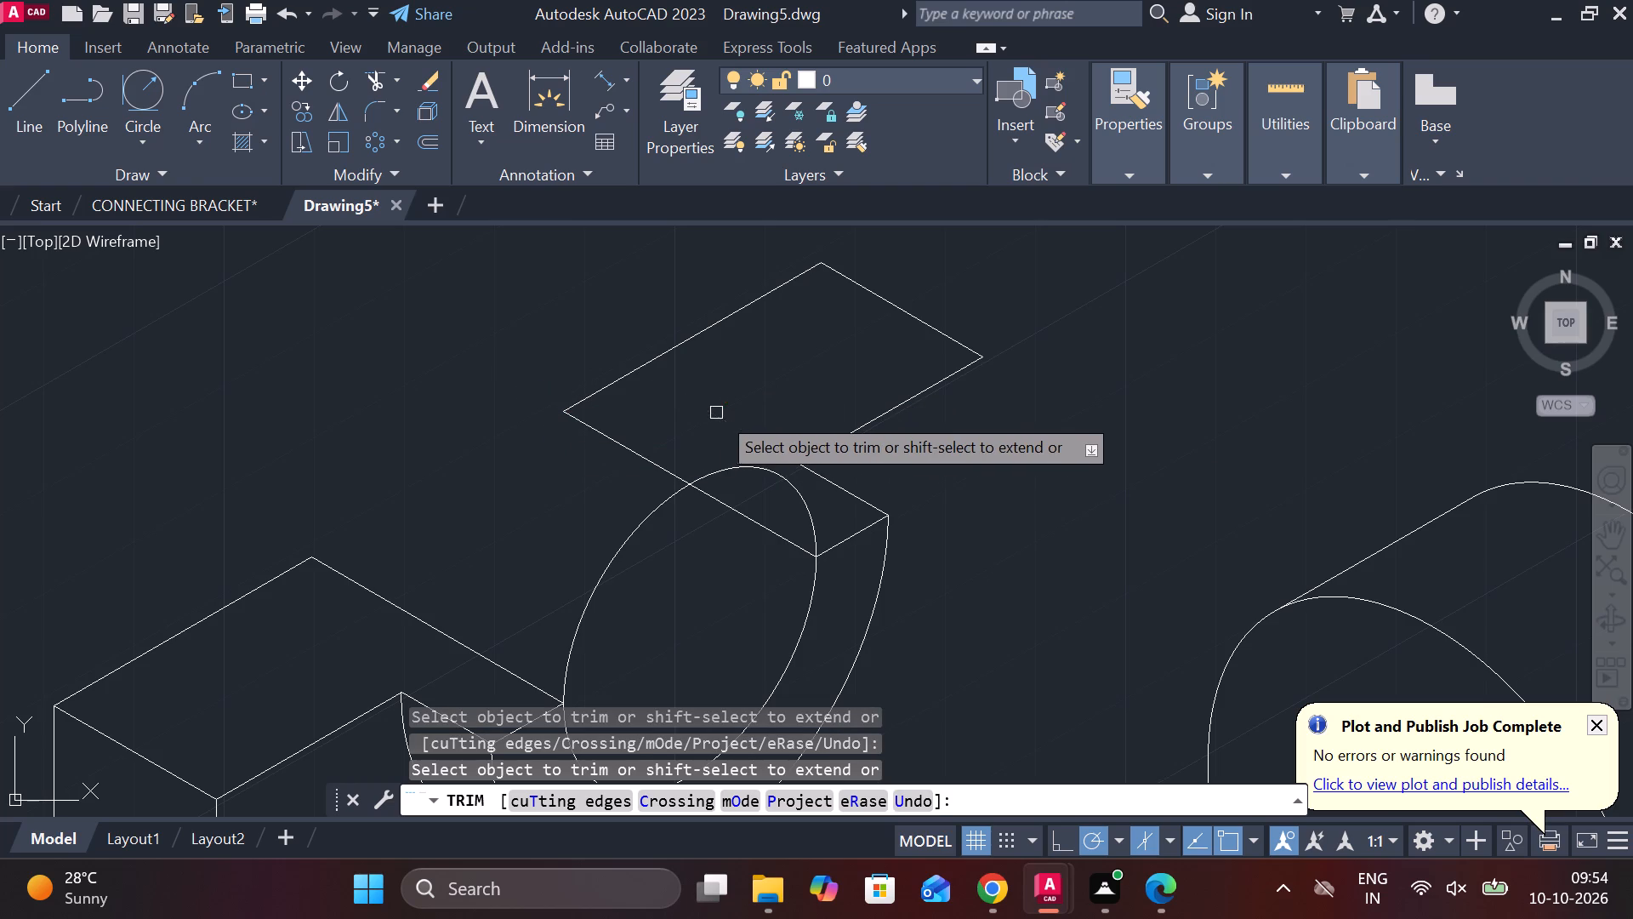
Trim the upper and left portions of the front ellipse, leaving only the lower arc of the semicircular recess.
left_click(805, 502)
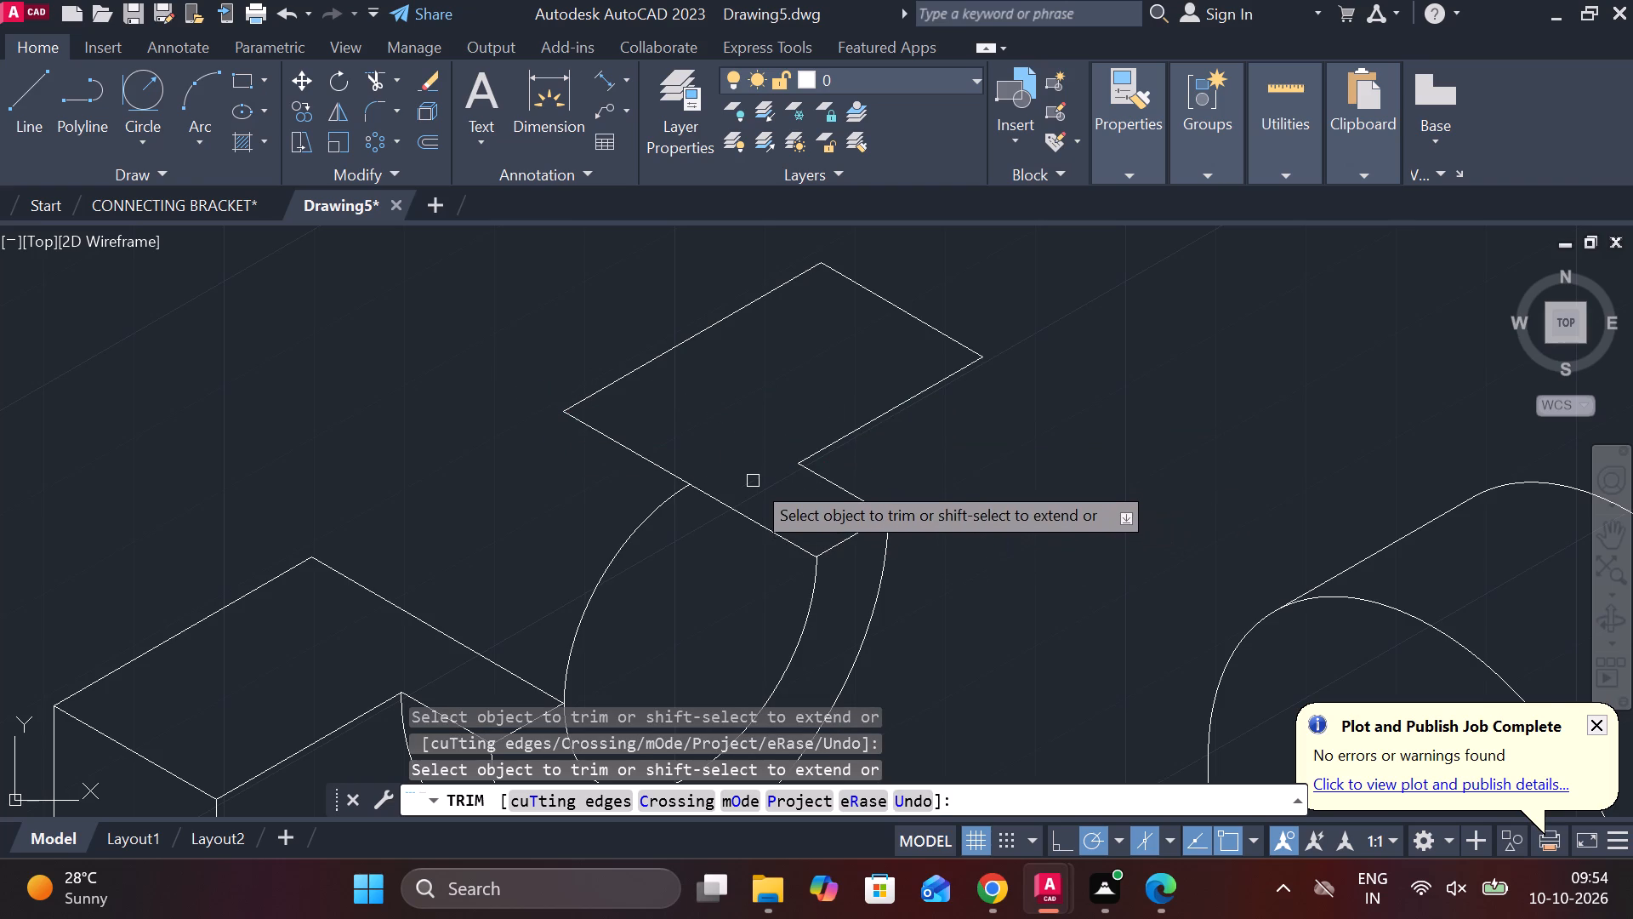
scroll(753, 471, "down", 1)
left_click(668, 517)
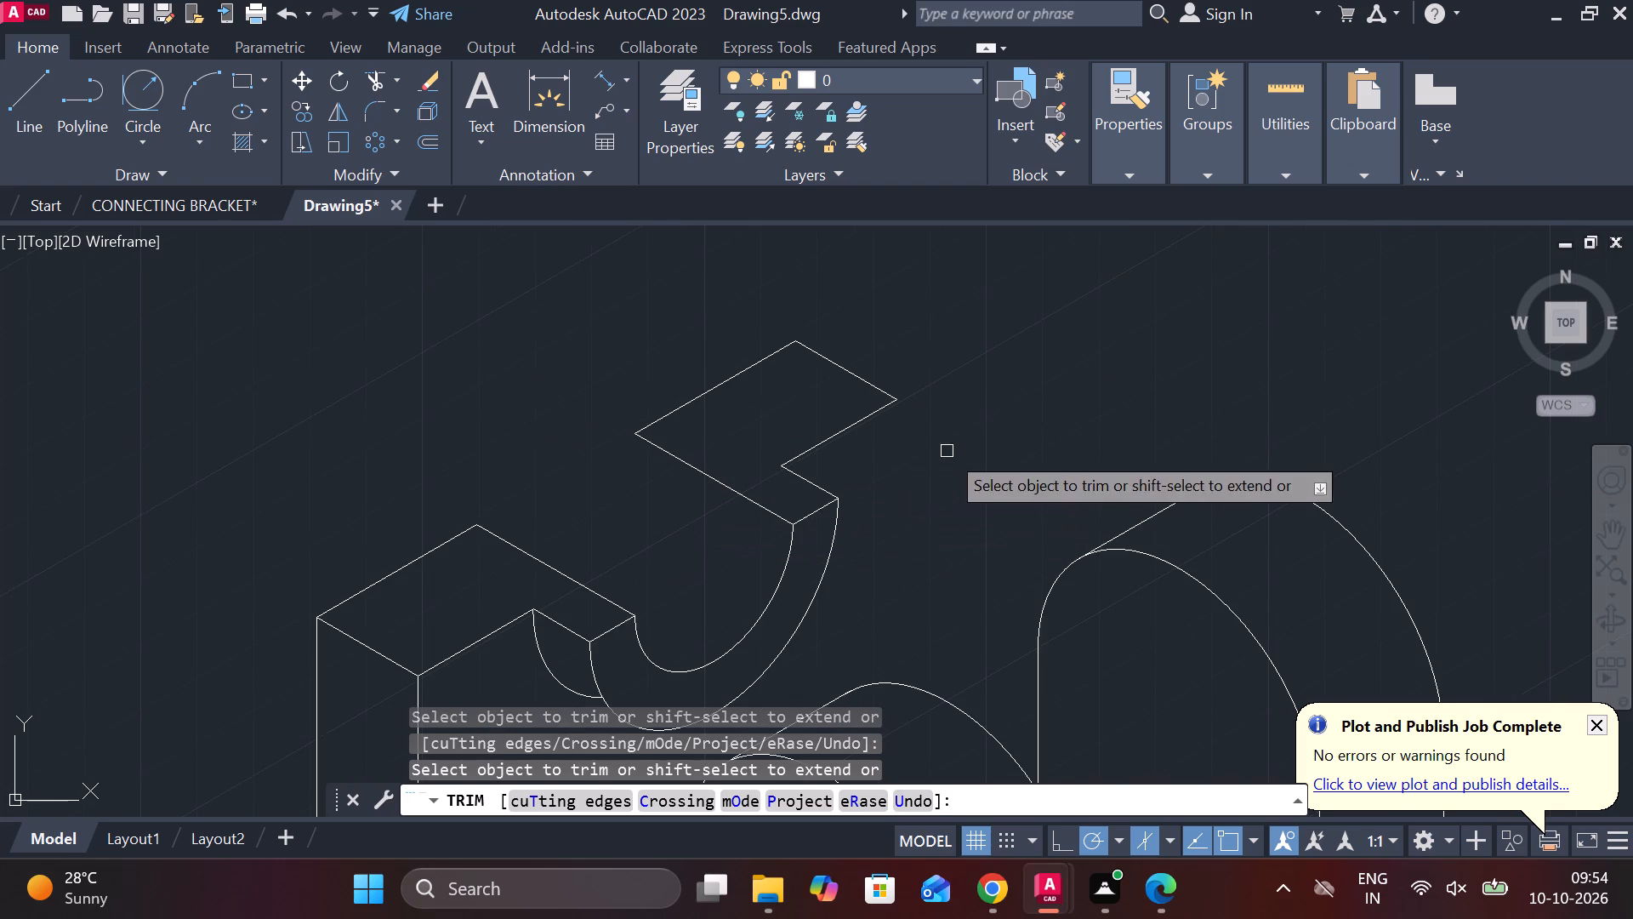
middle_click_drag(947, 451, 935, 366)
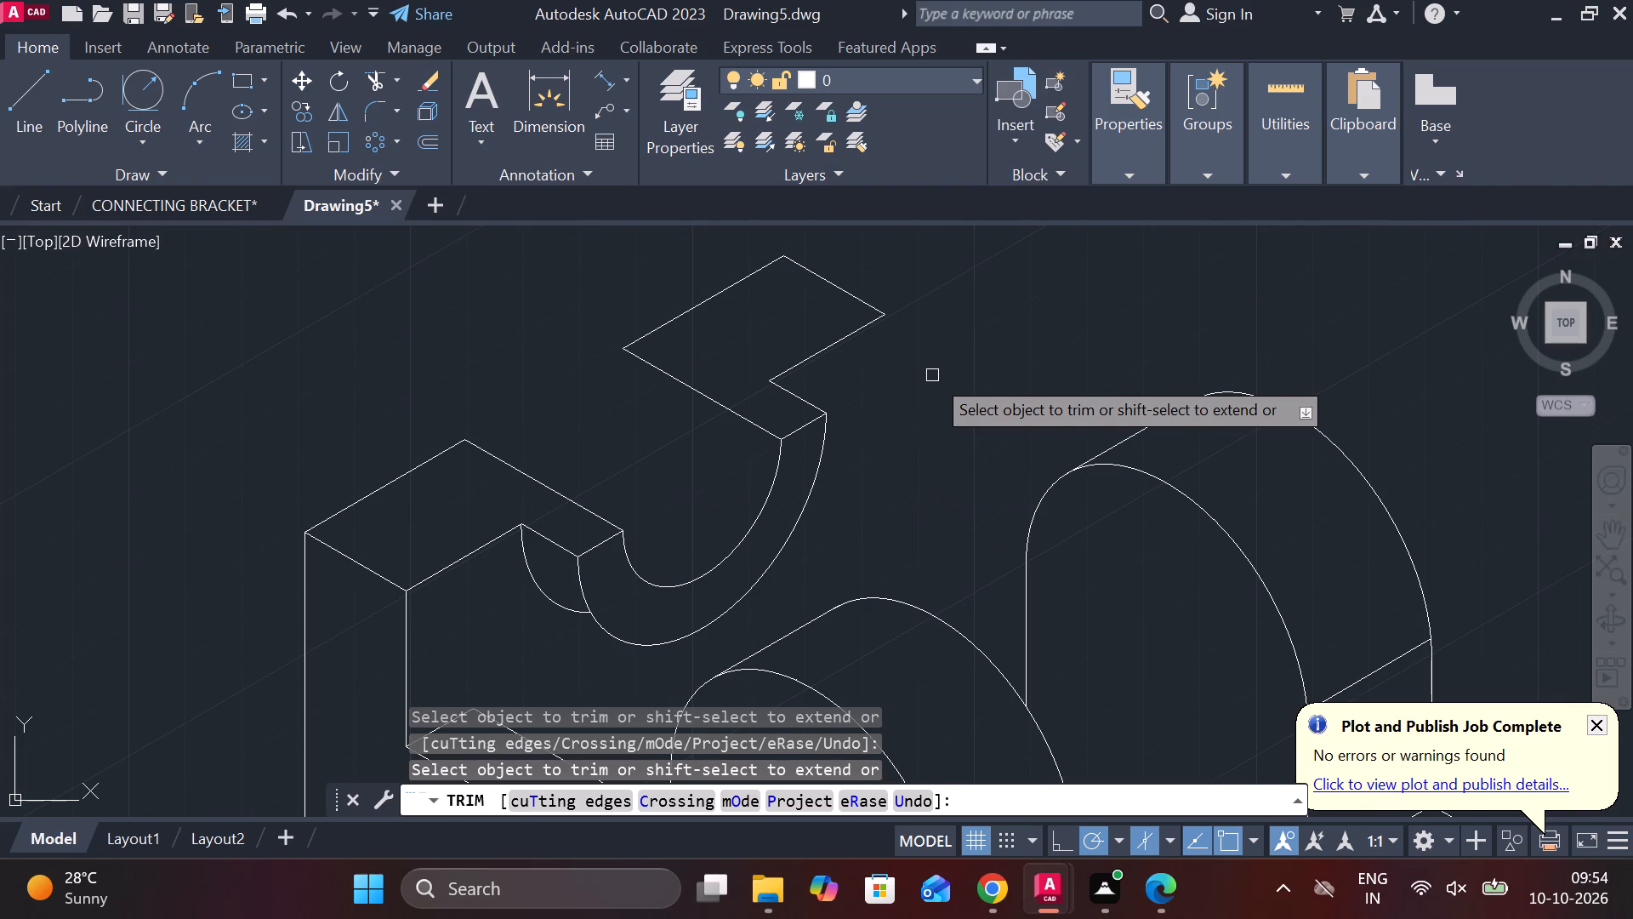
scroll(932, 375, "down", 2)
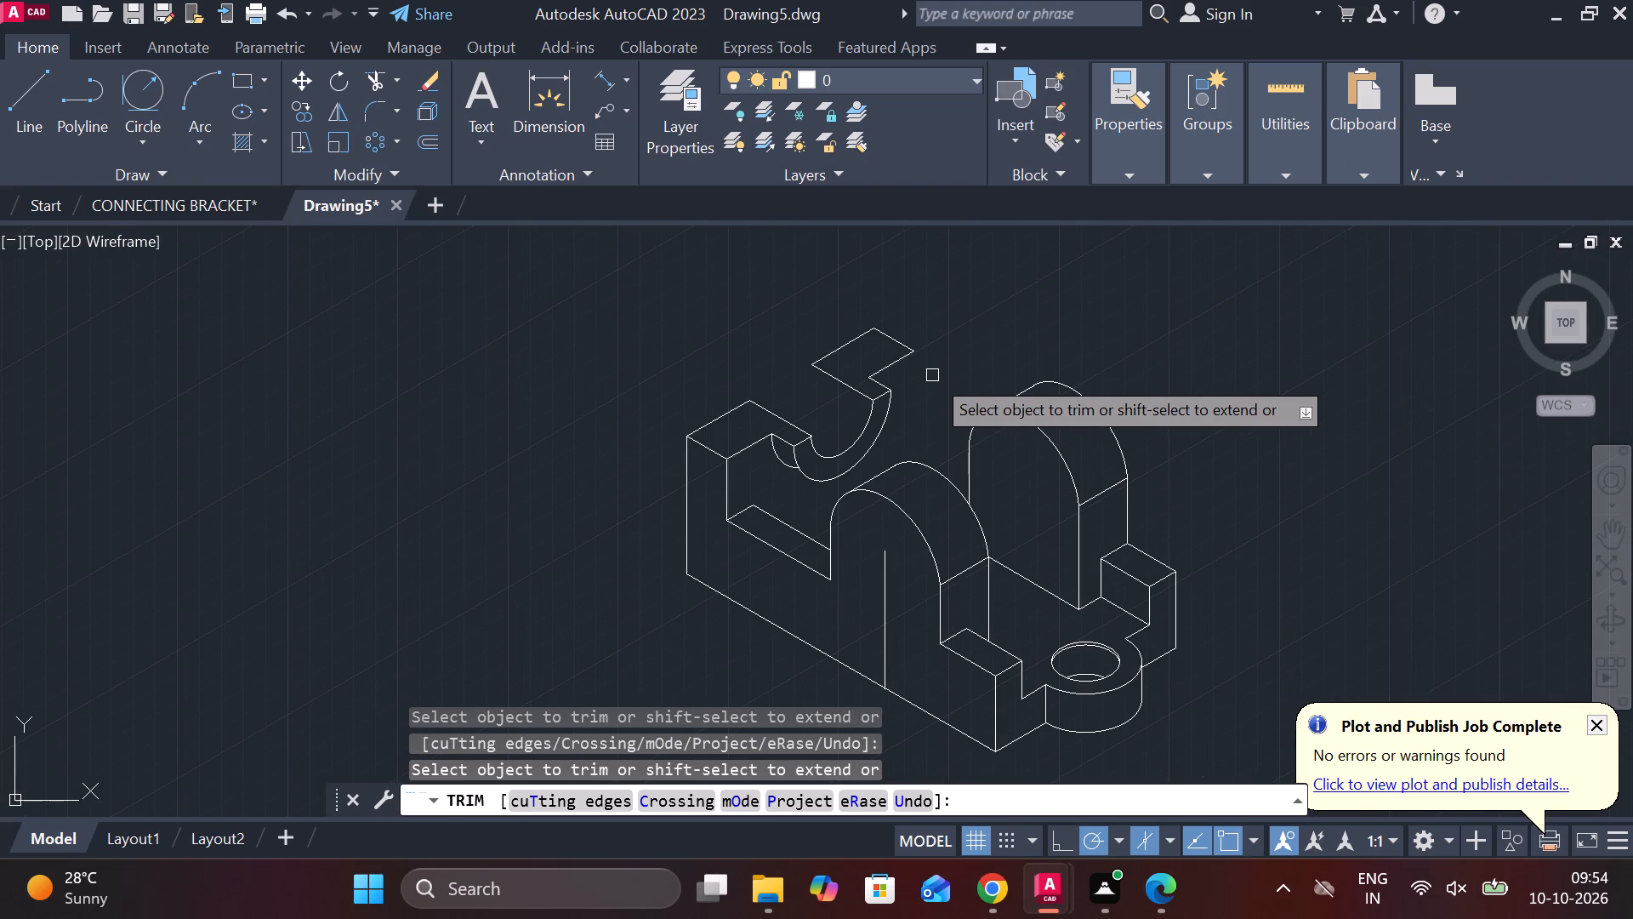
middle_click_drag(932, 375, 908, 375)
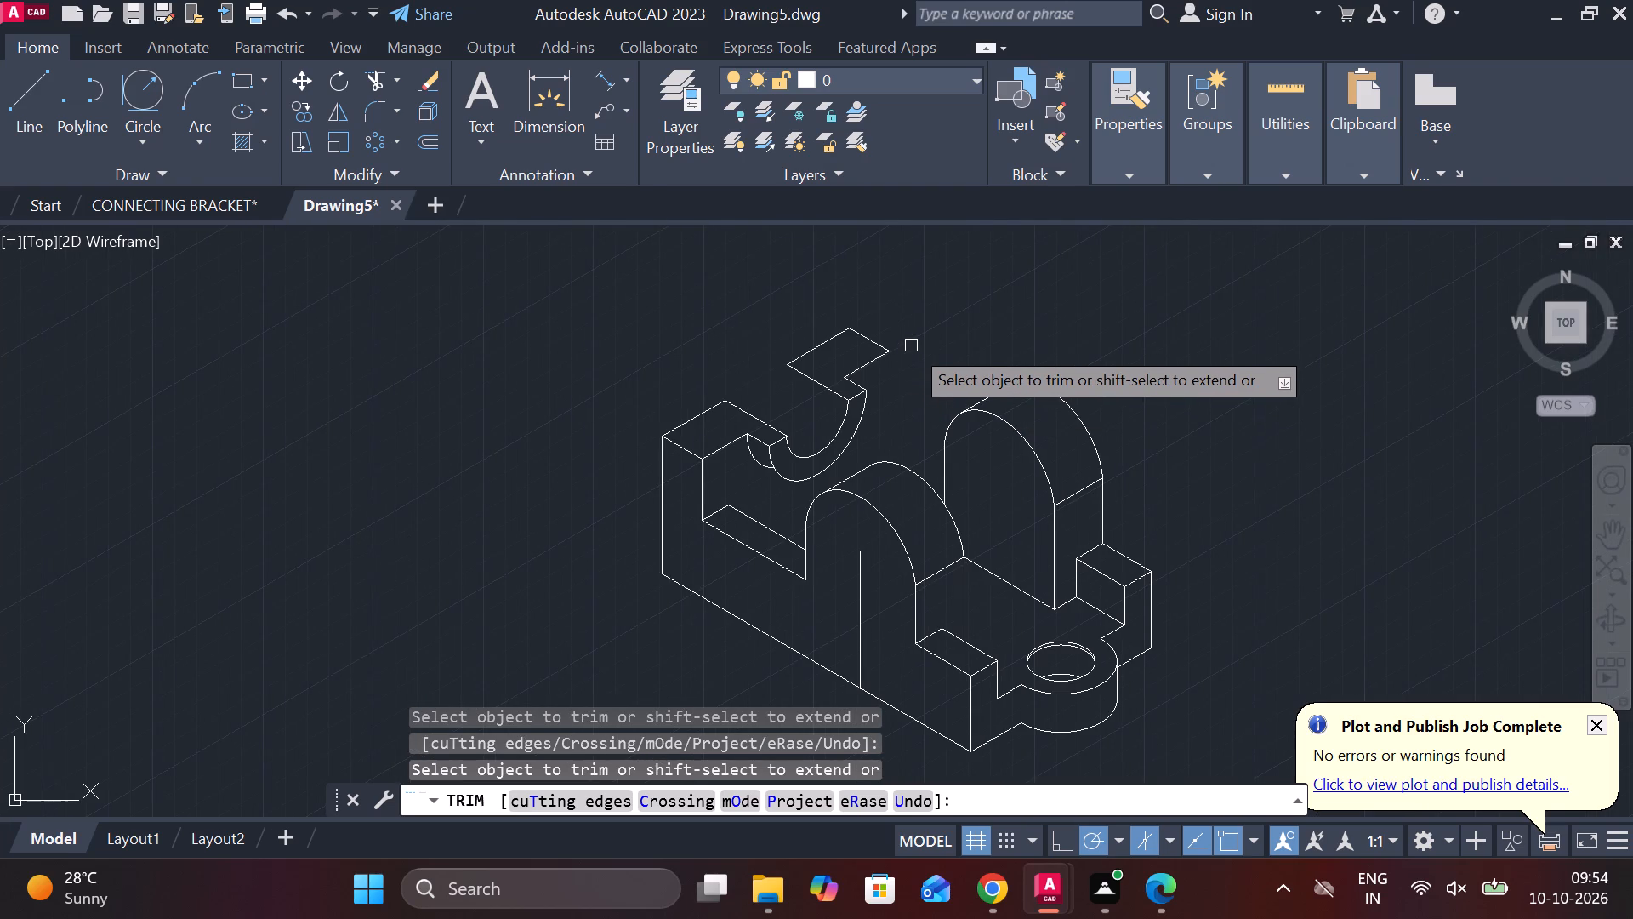
scroll(887, 349, "up", 1)
key("Escape")
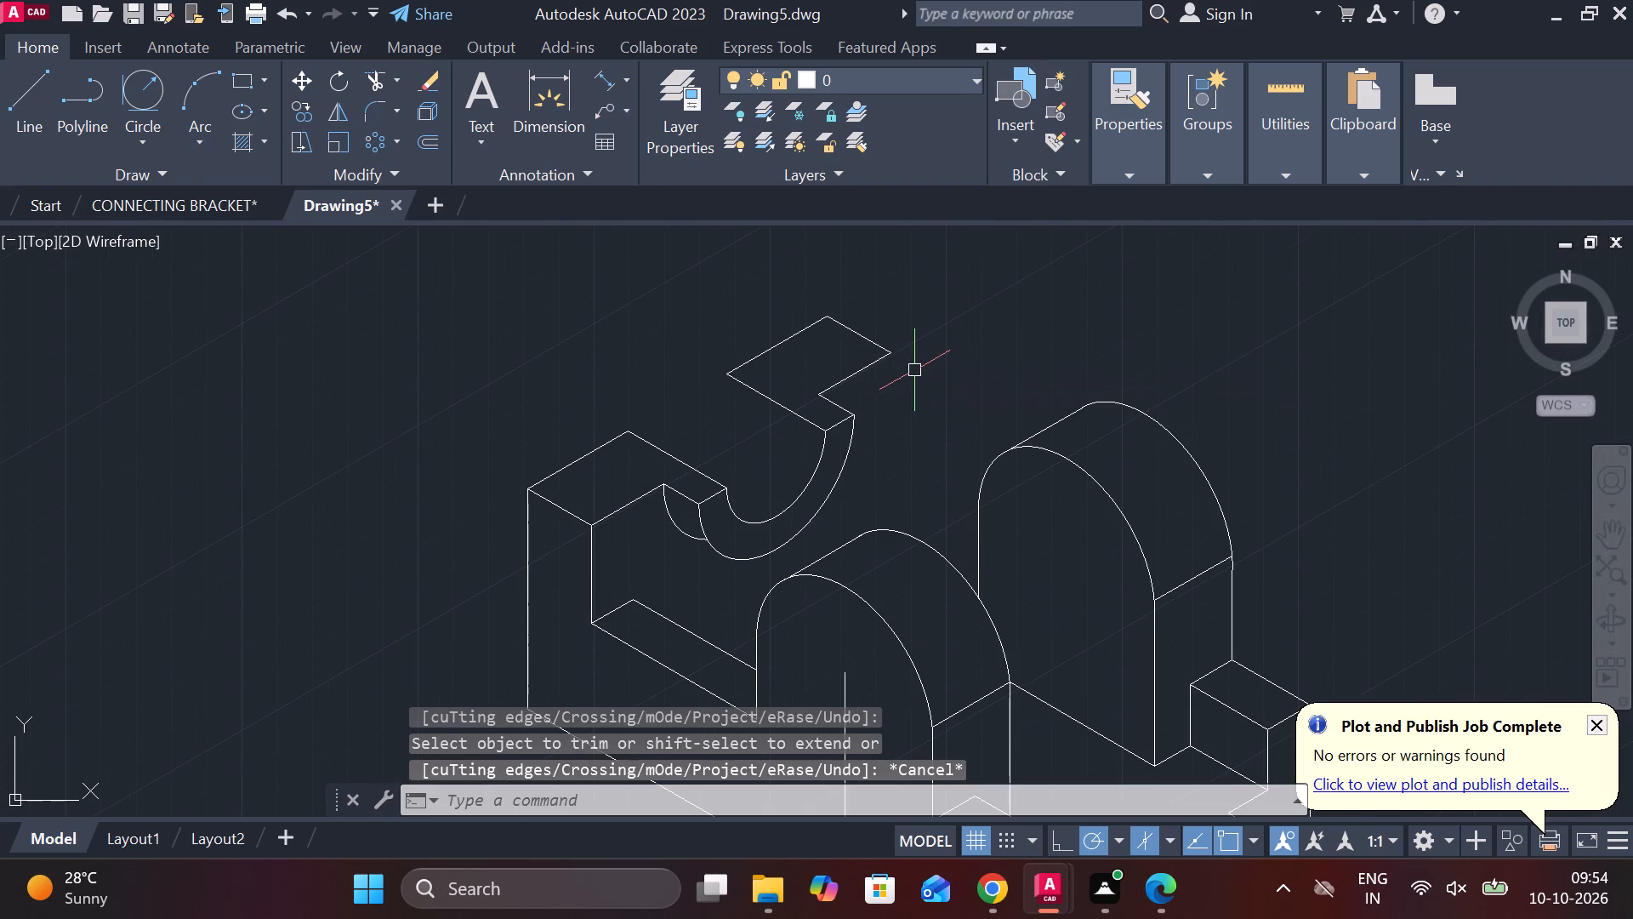
Draw a vertical line downward from the upper block's rightmost corner through the front arch.
key("l")
key("Return")
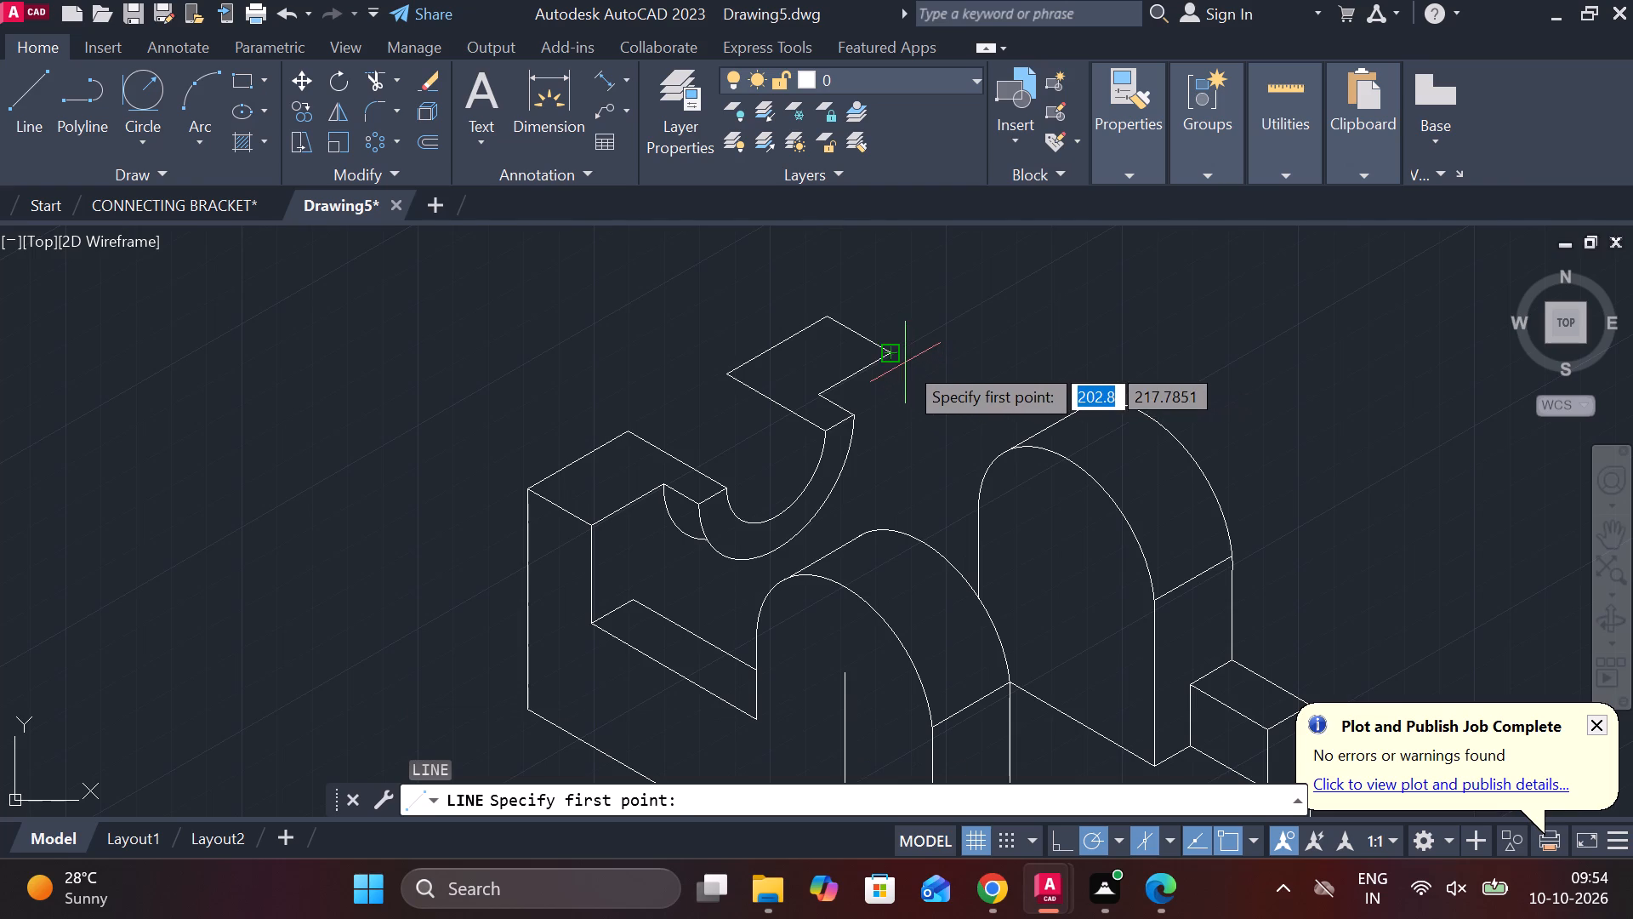
left_click(905, 362)
middle_click_drag(902, 584, 868, 460)
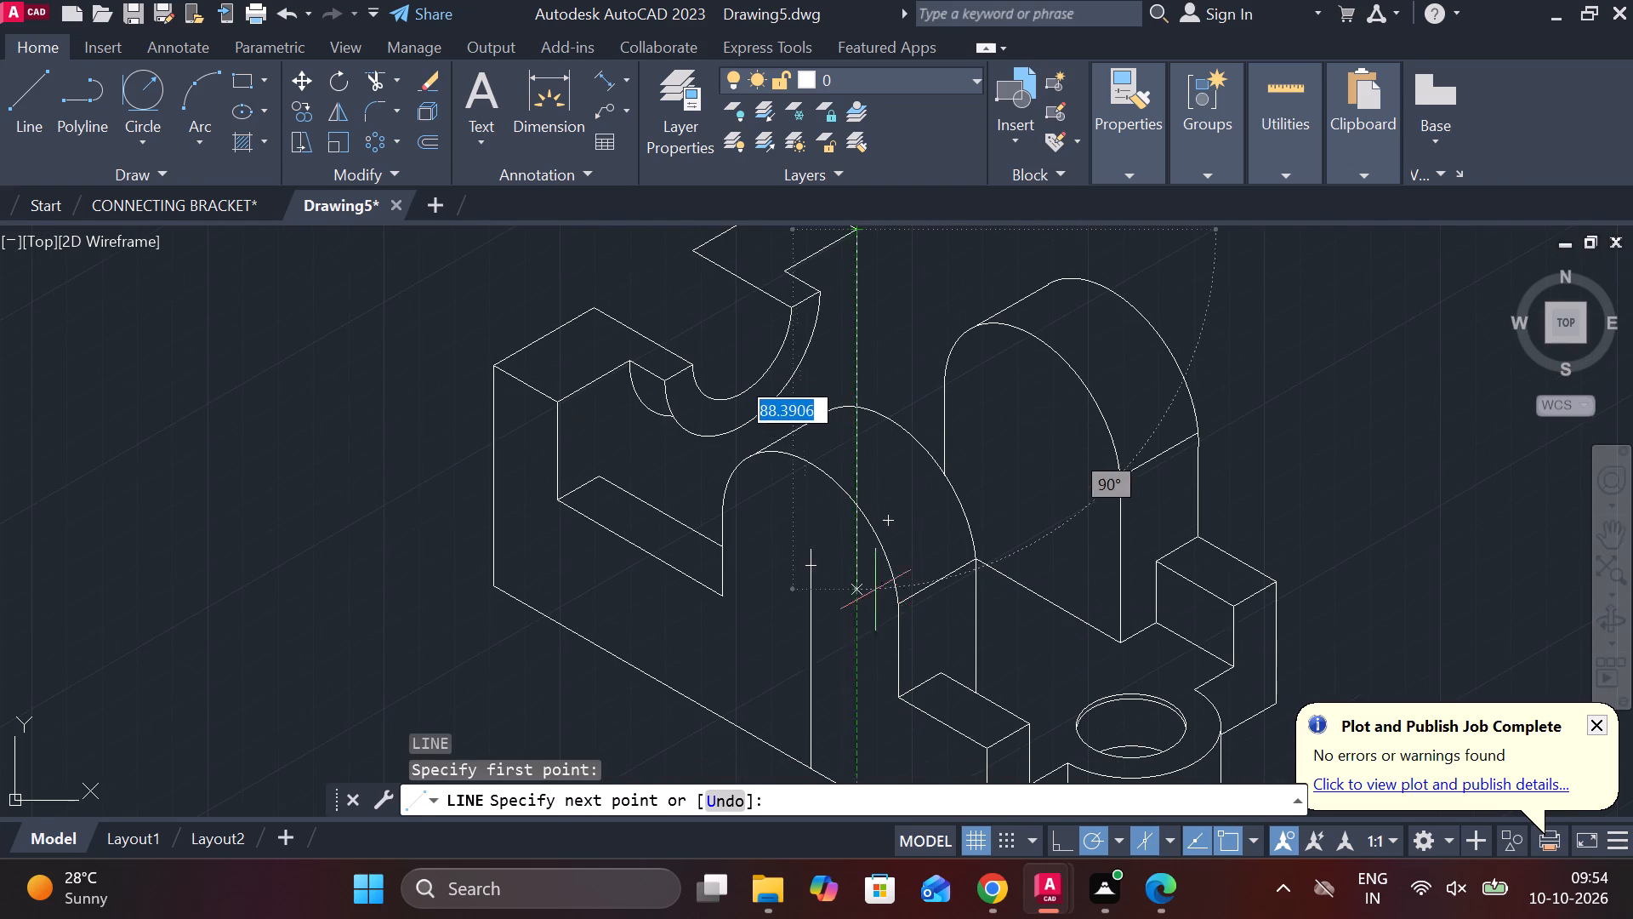
left_click(869, 614)
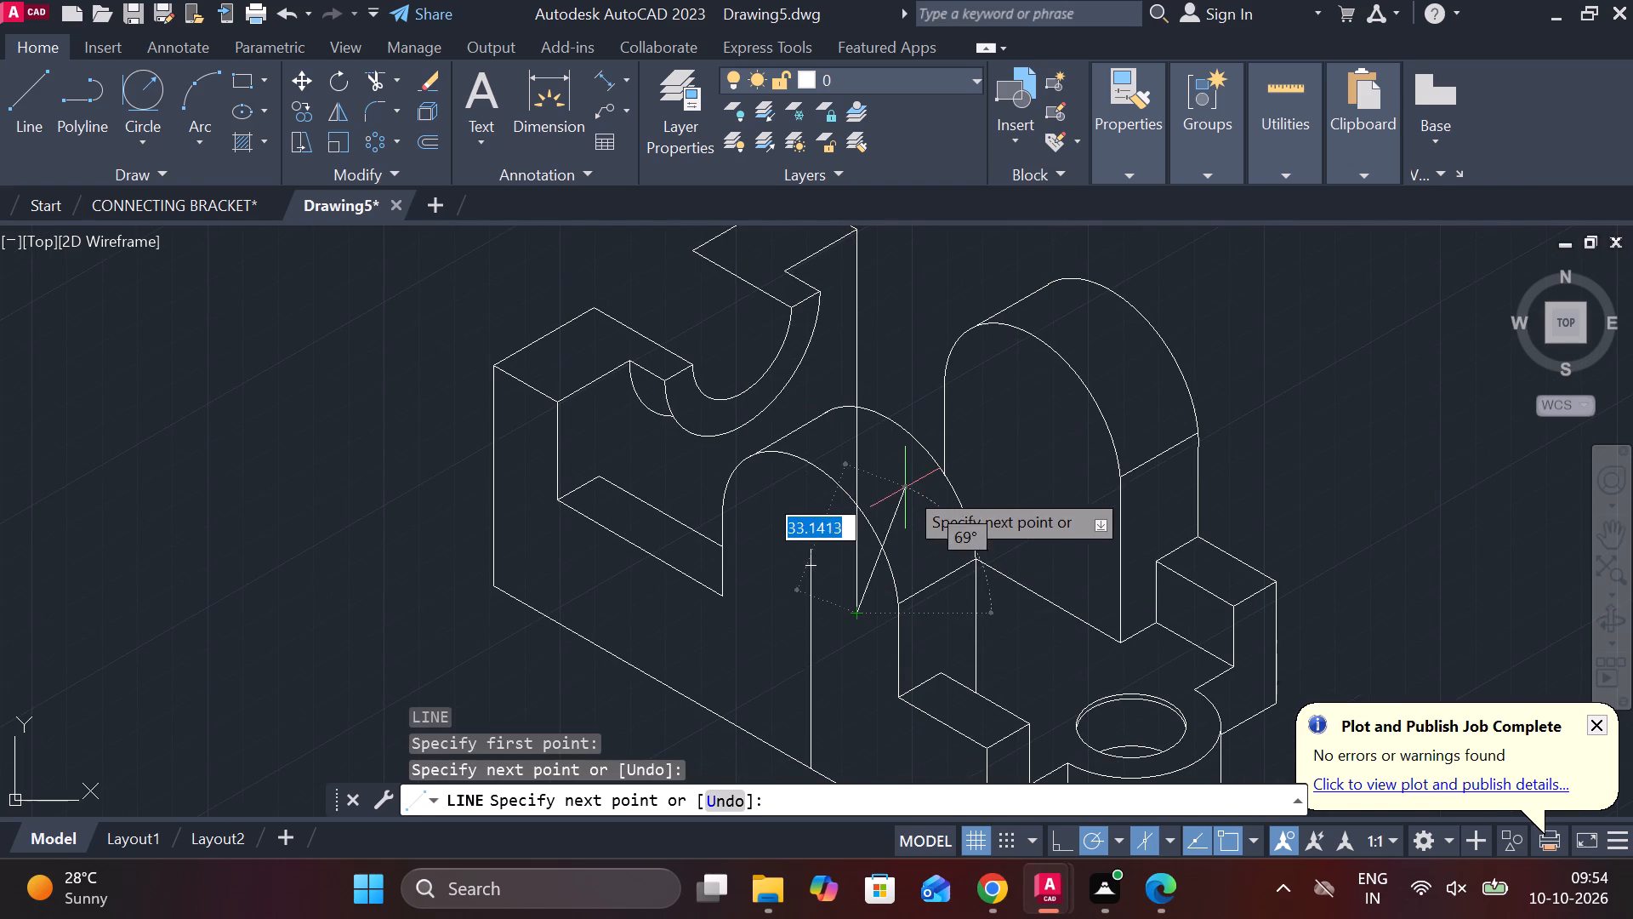
key("Escape")
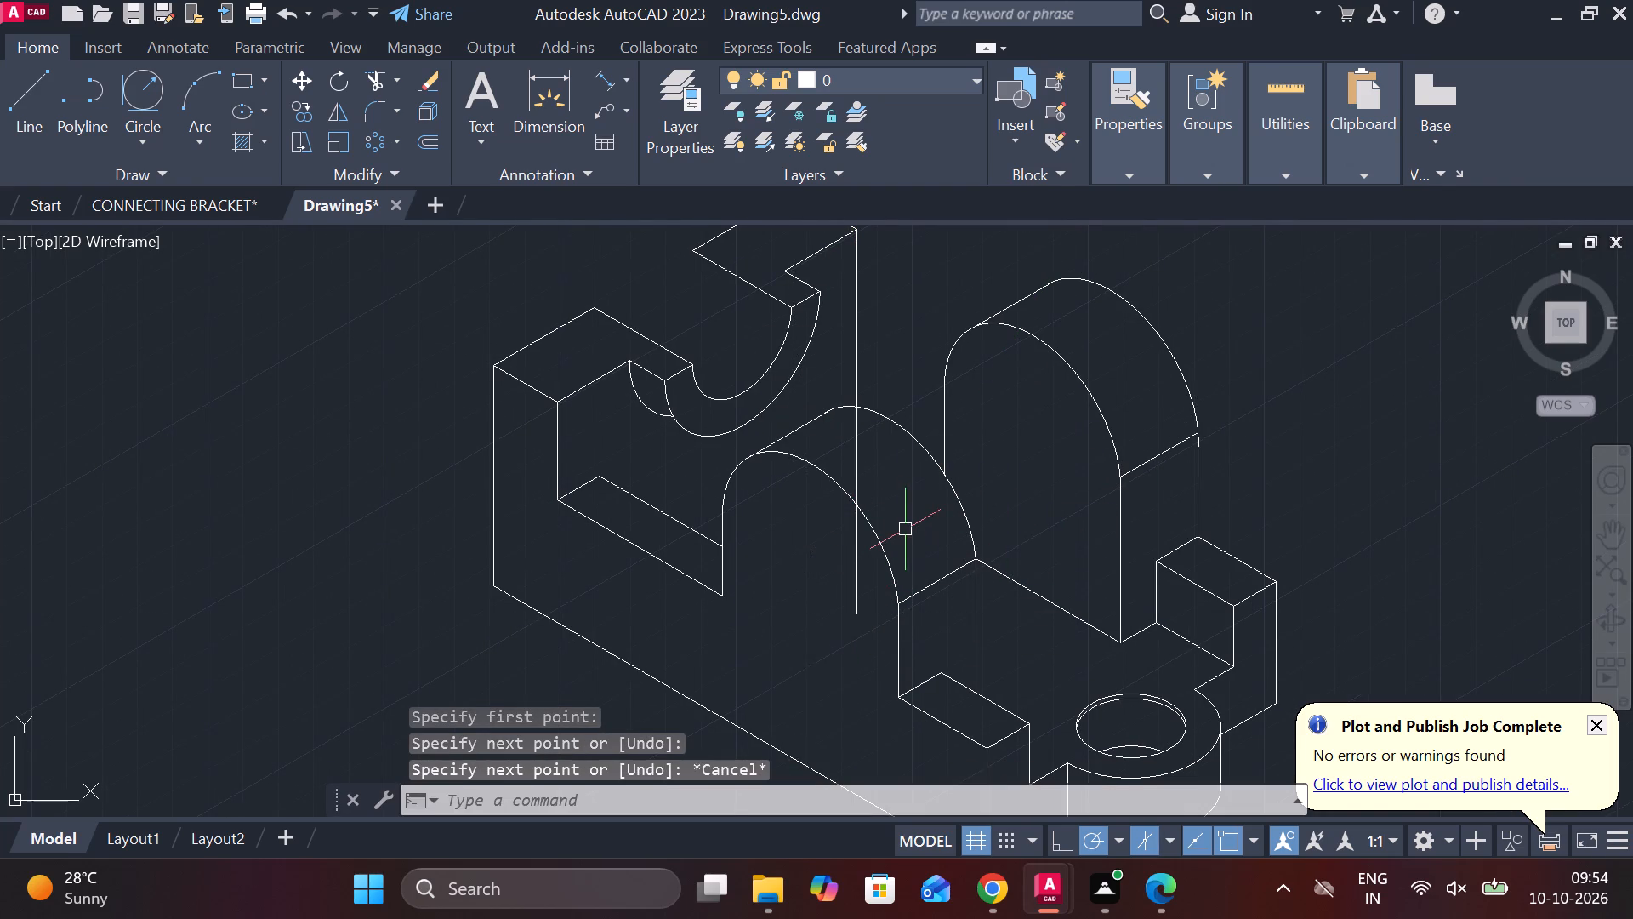
Trim the vertical line at the front arch's outer edge, removing the portions across and inside the arch.
type("TR")
key("space")
left_click(856, 443)
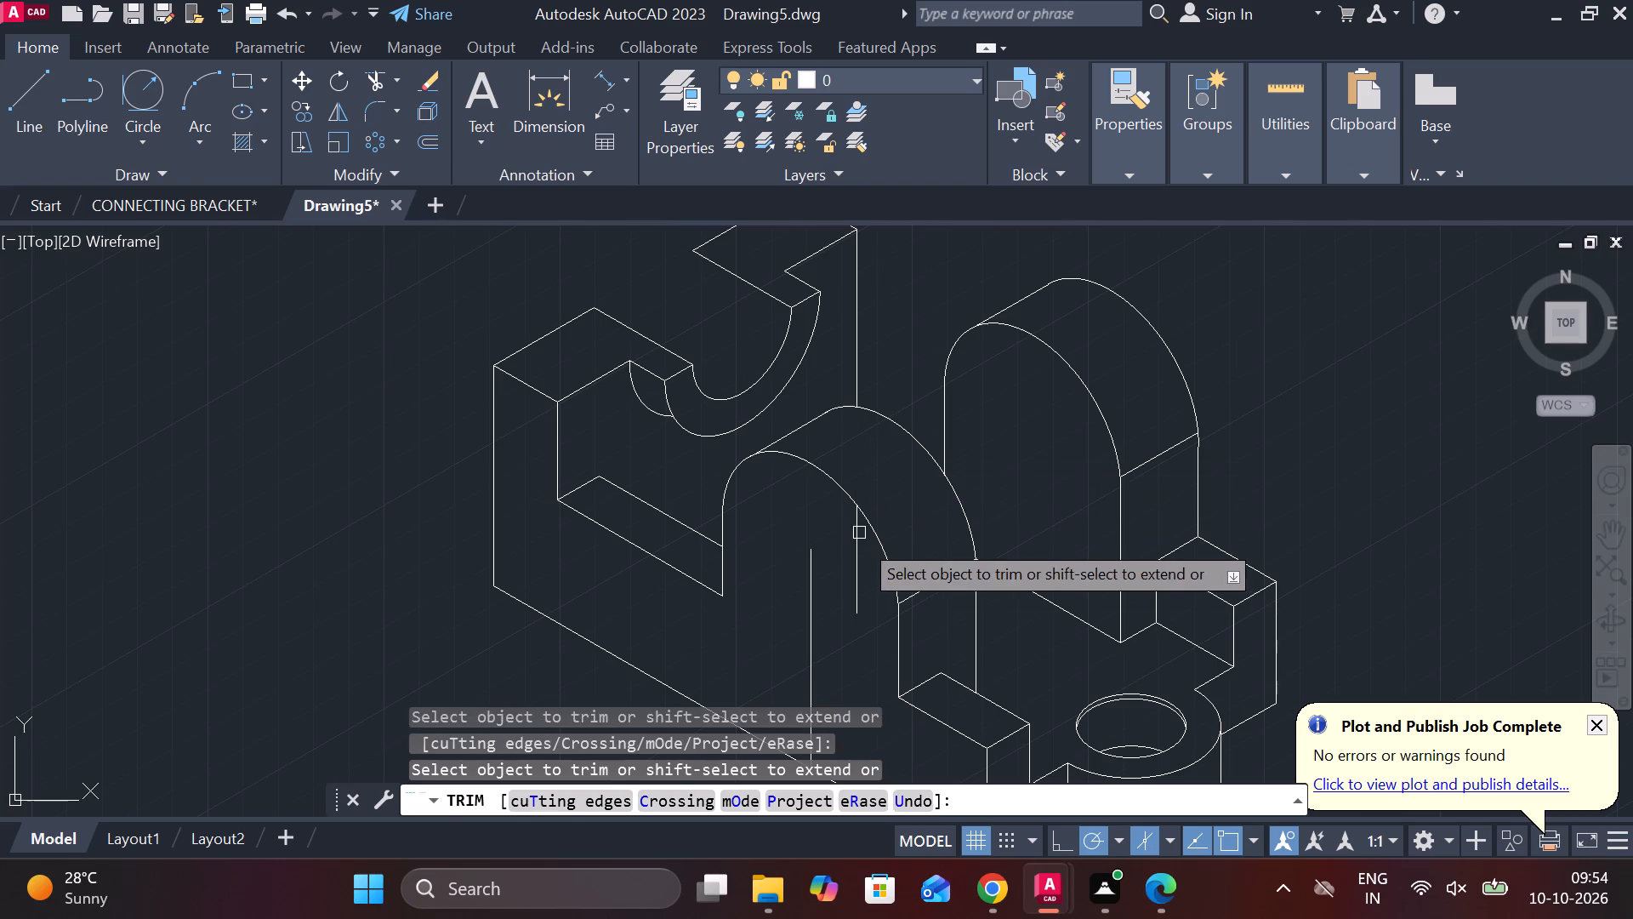
left_click(864, 566)
left_click(857, 568)
left_click(854, 551)
scroll(853, 543, "down", 1)
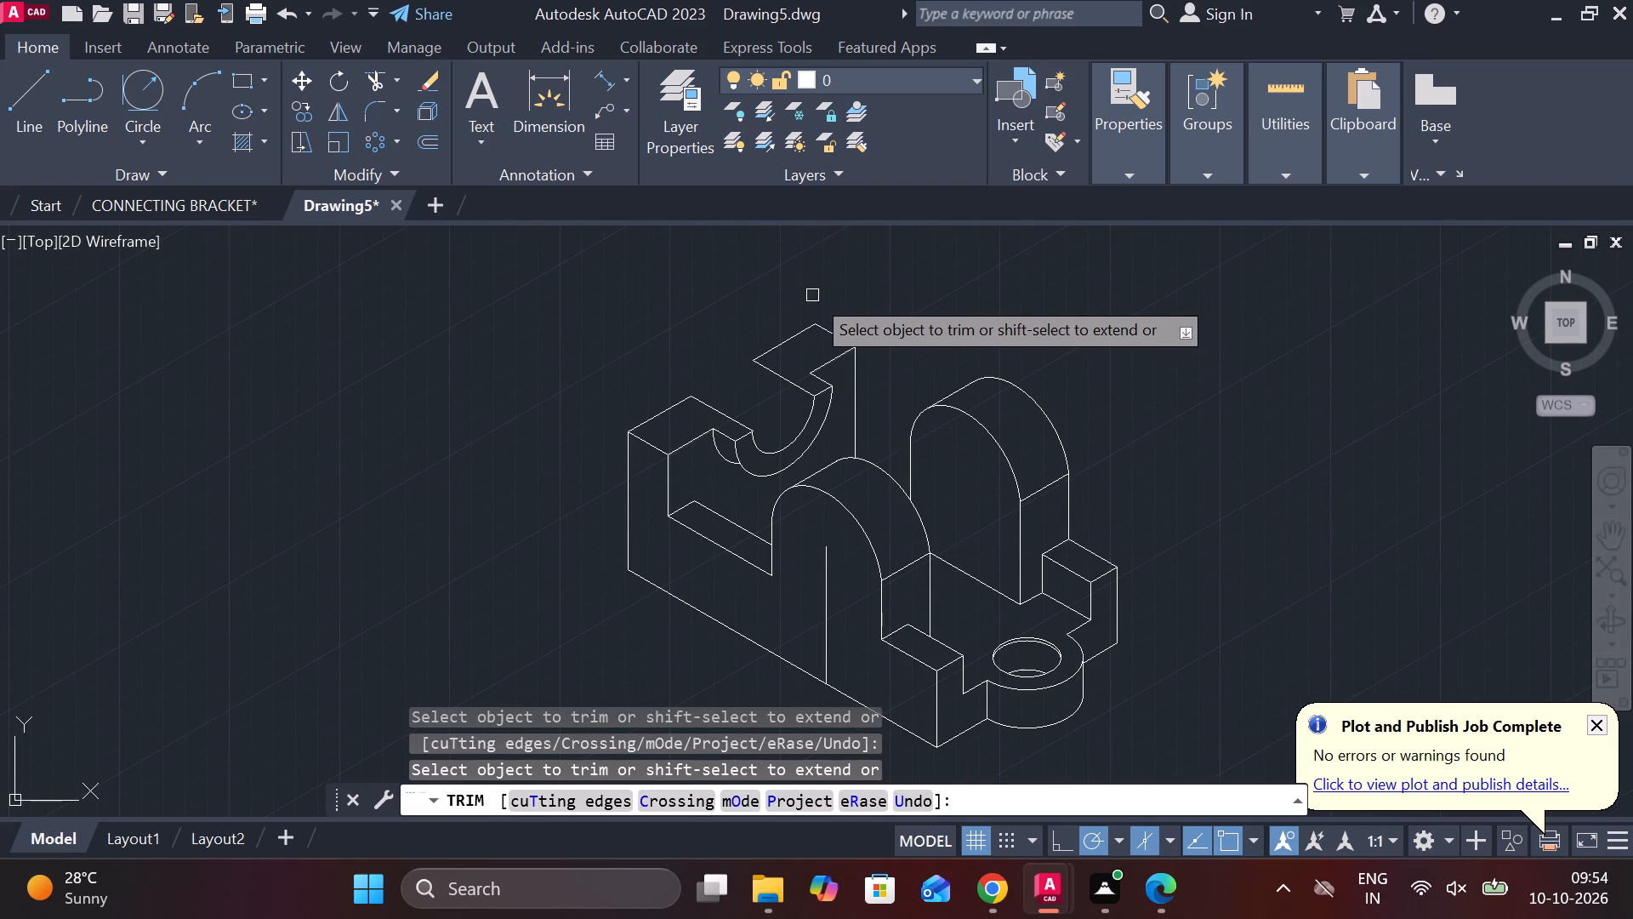
Copy the inner arc of the semicircular recess from its left end to the upper block's back top corner.
key("Escape")
scroll(728, 368, "up", 1)
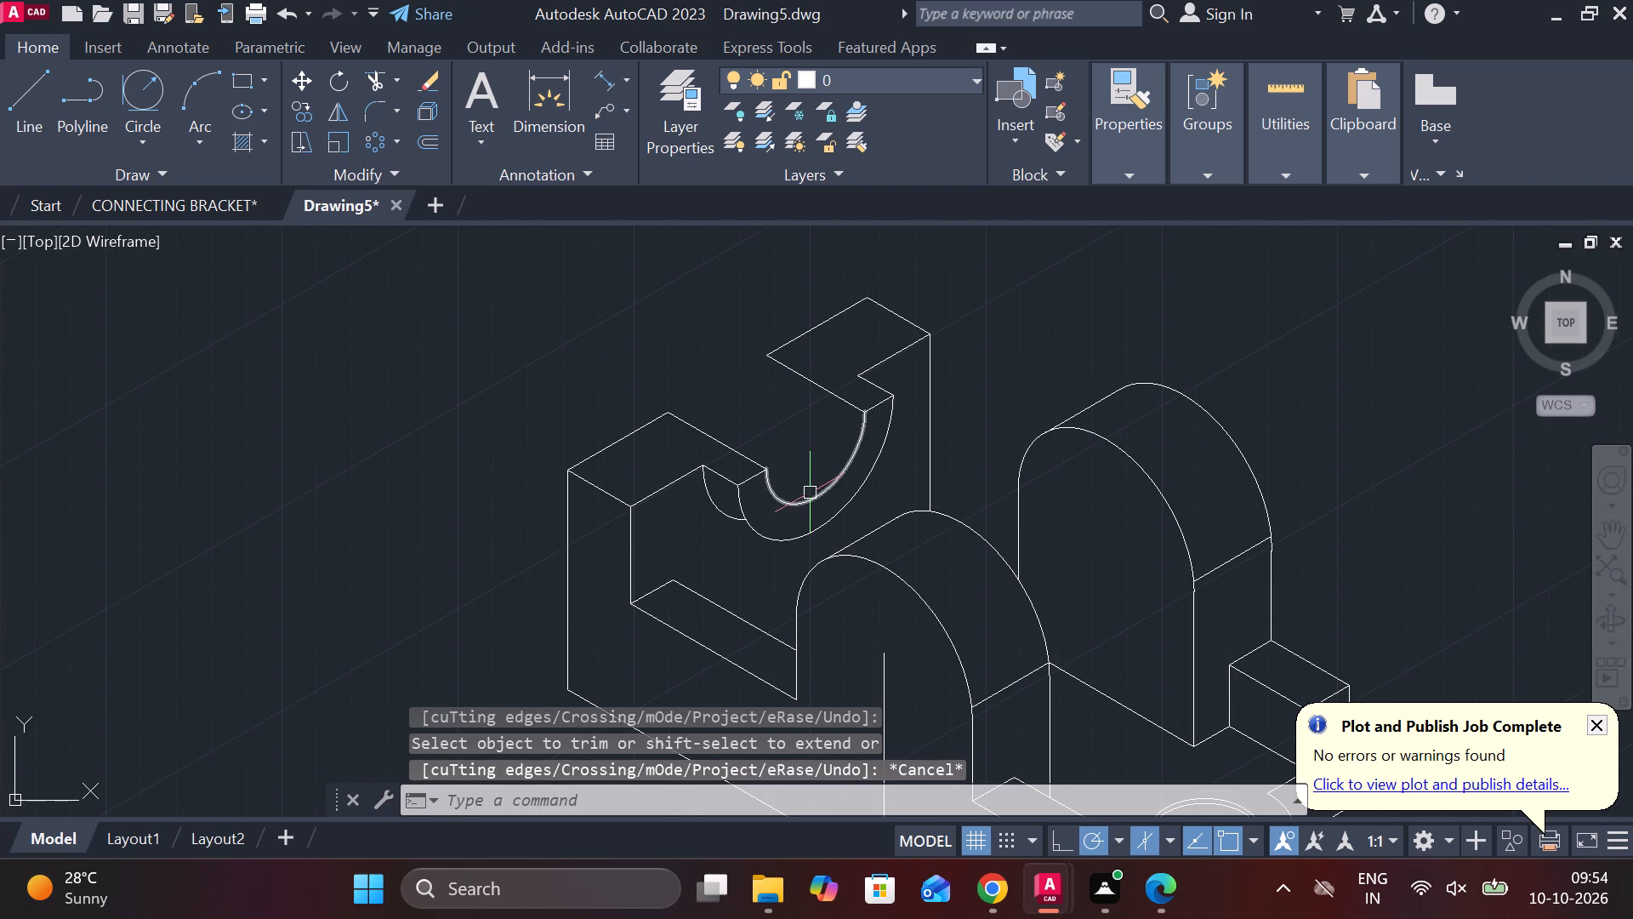
left_click(810, 494)
type("CO")
key("Return")
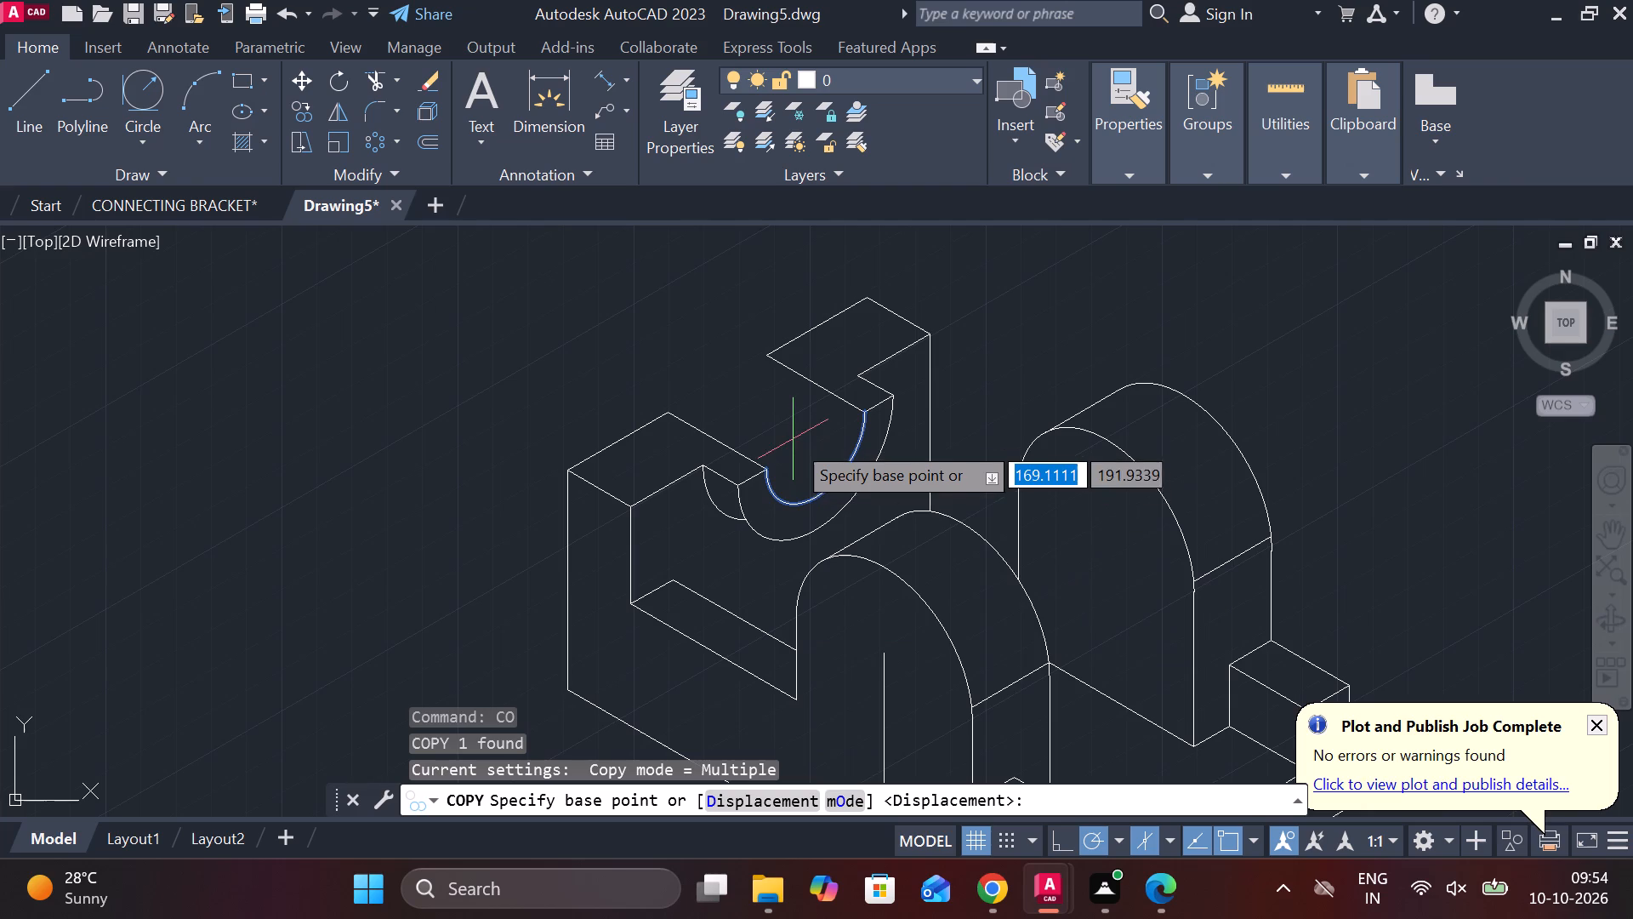
left_click(769, 463)
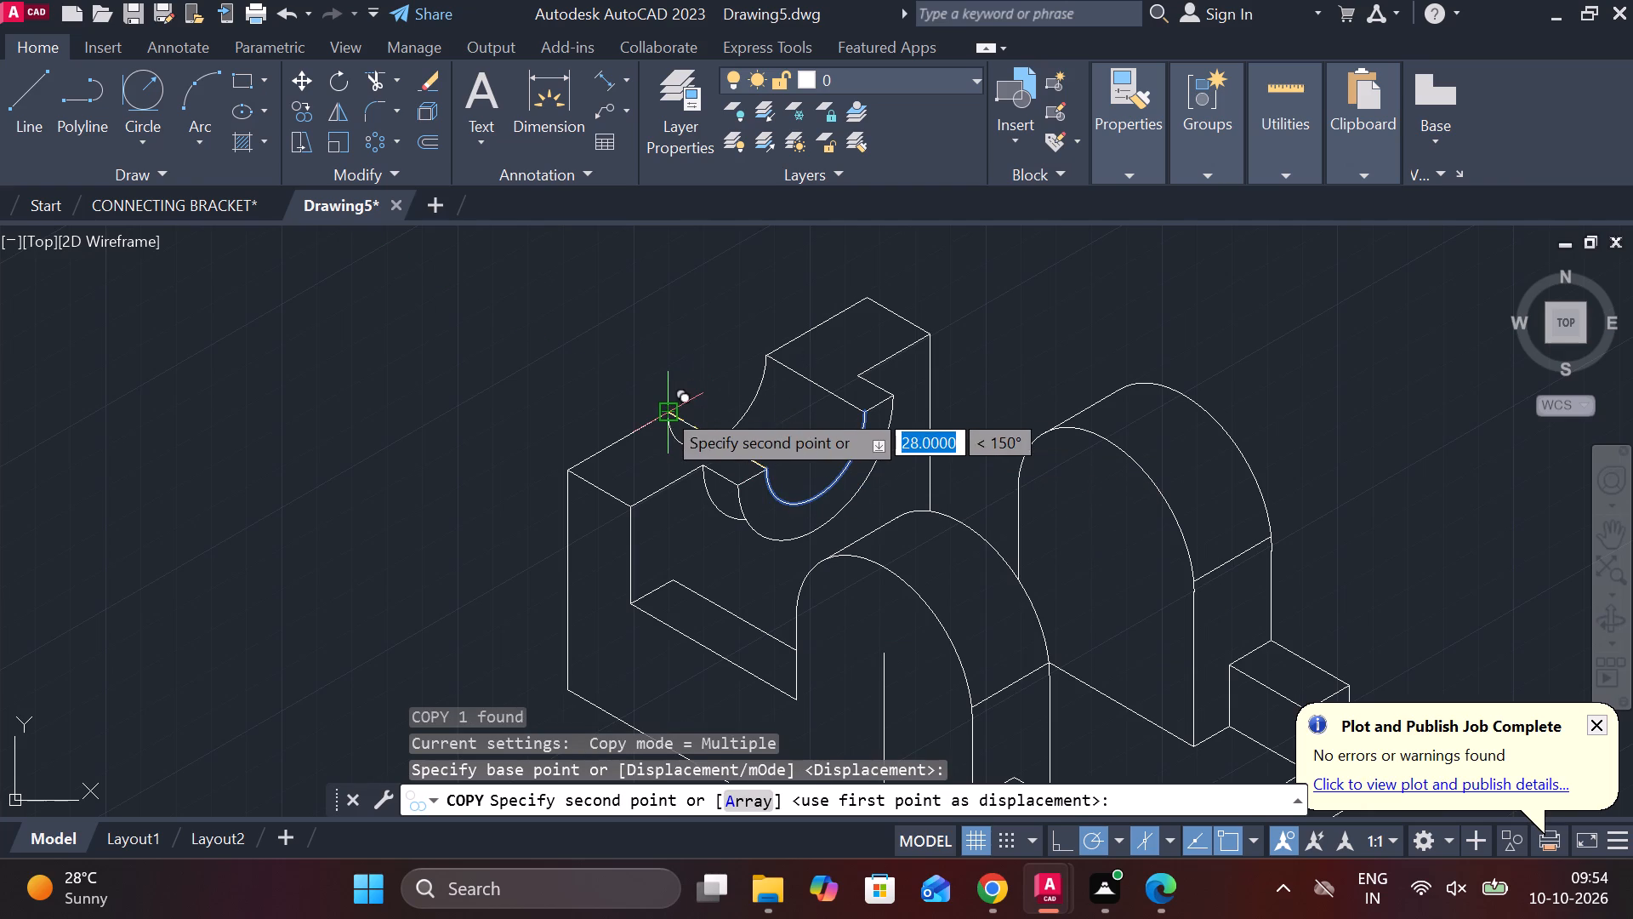
left_click(663, 408)
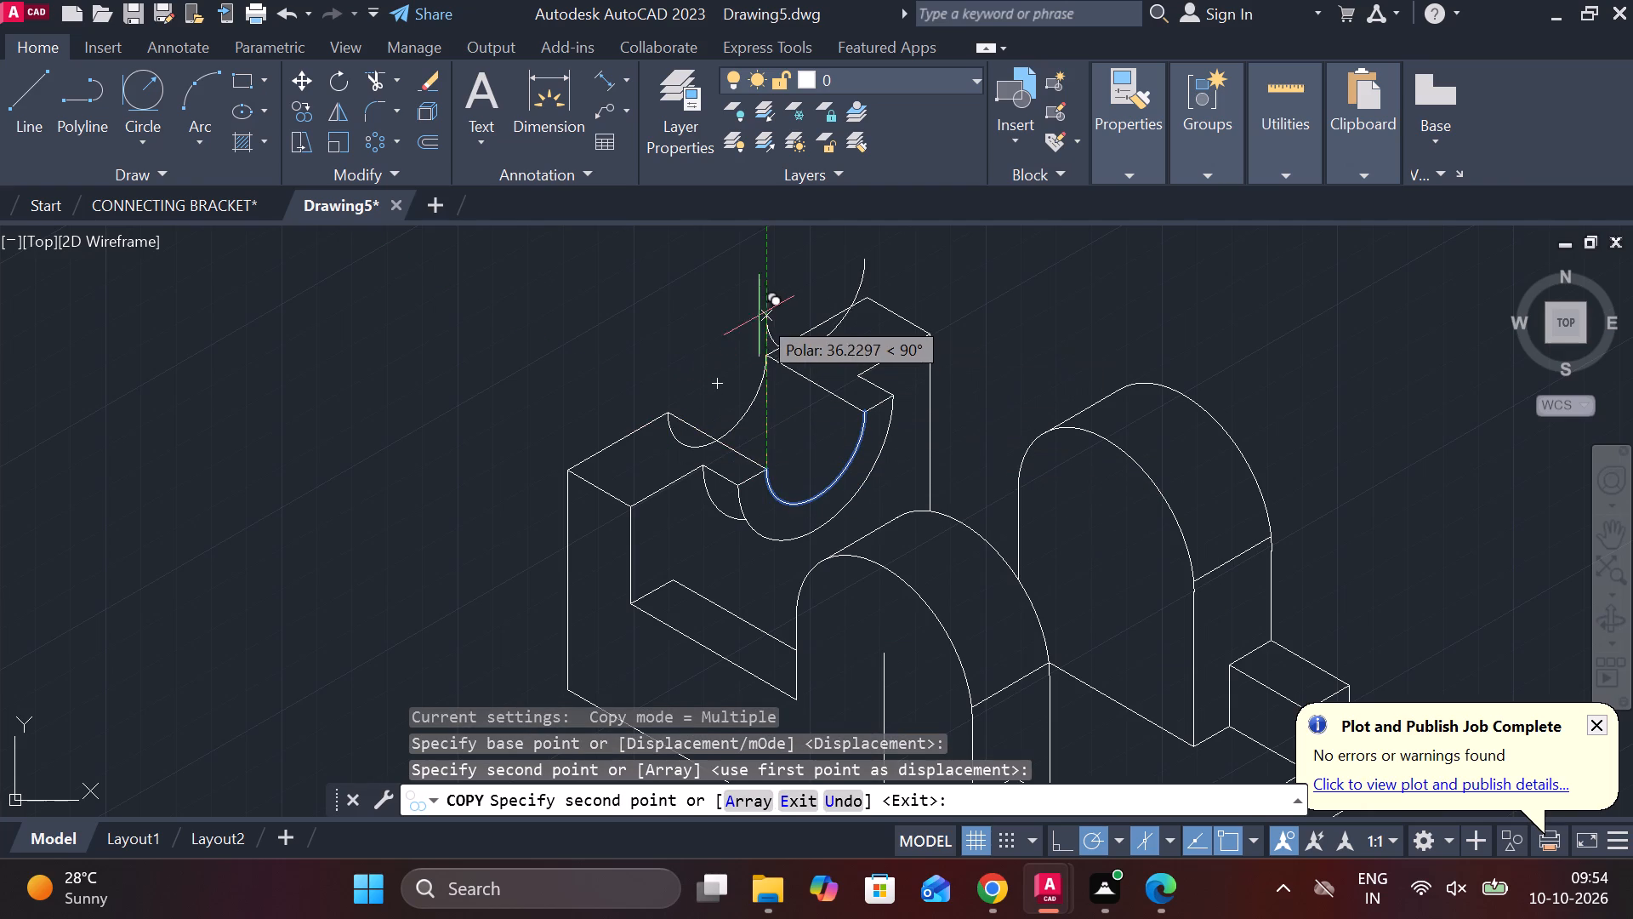
key("Escape")
Trim the hidden lower-left portion of the copied recess arc where it passes behind the block's top face.
type("TR")
key("space")
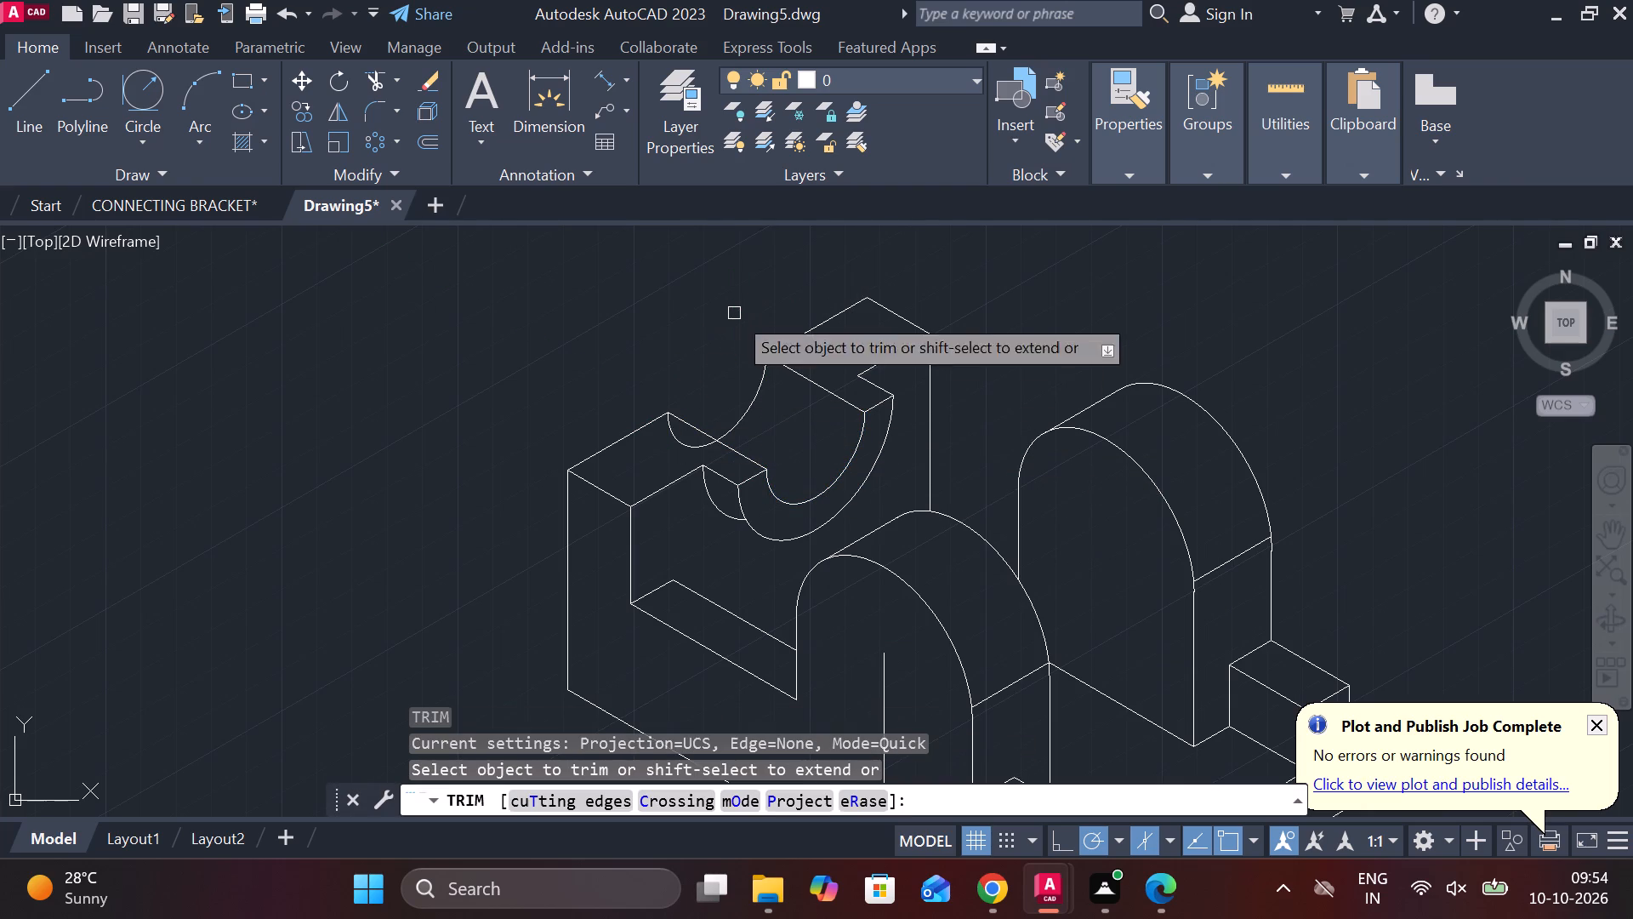
left_click(674, 442)
scroll(748, 309, "down", 1)
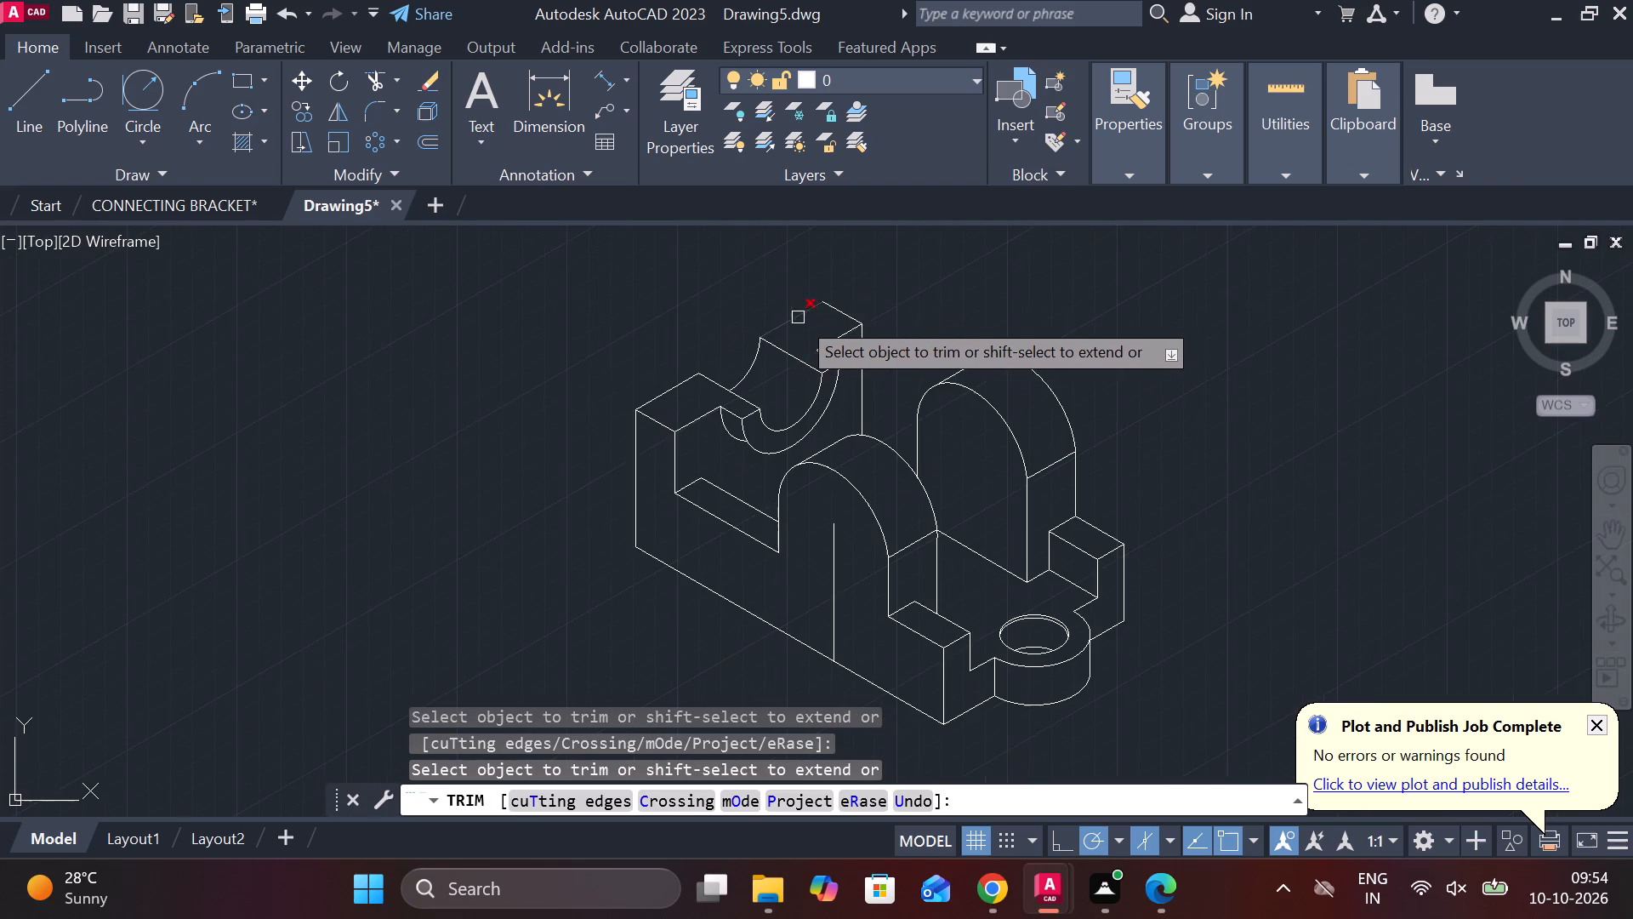
scroll(908, 328, "down", 1)
middle_click_drag(1101, 394, 1032, 371)
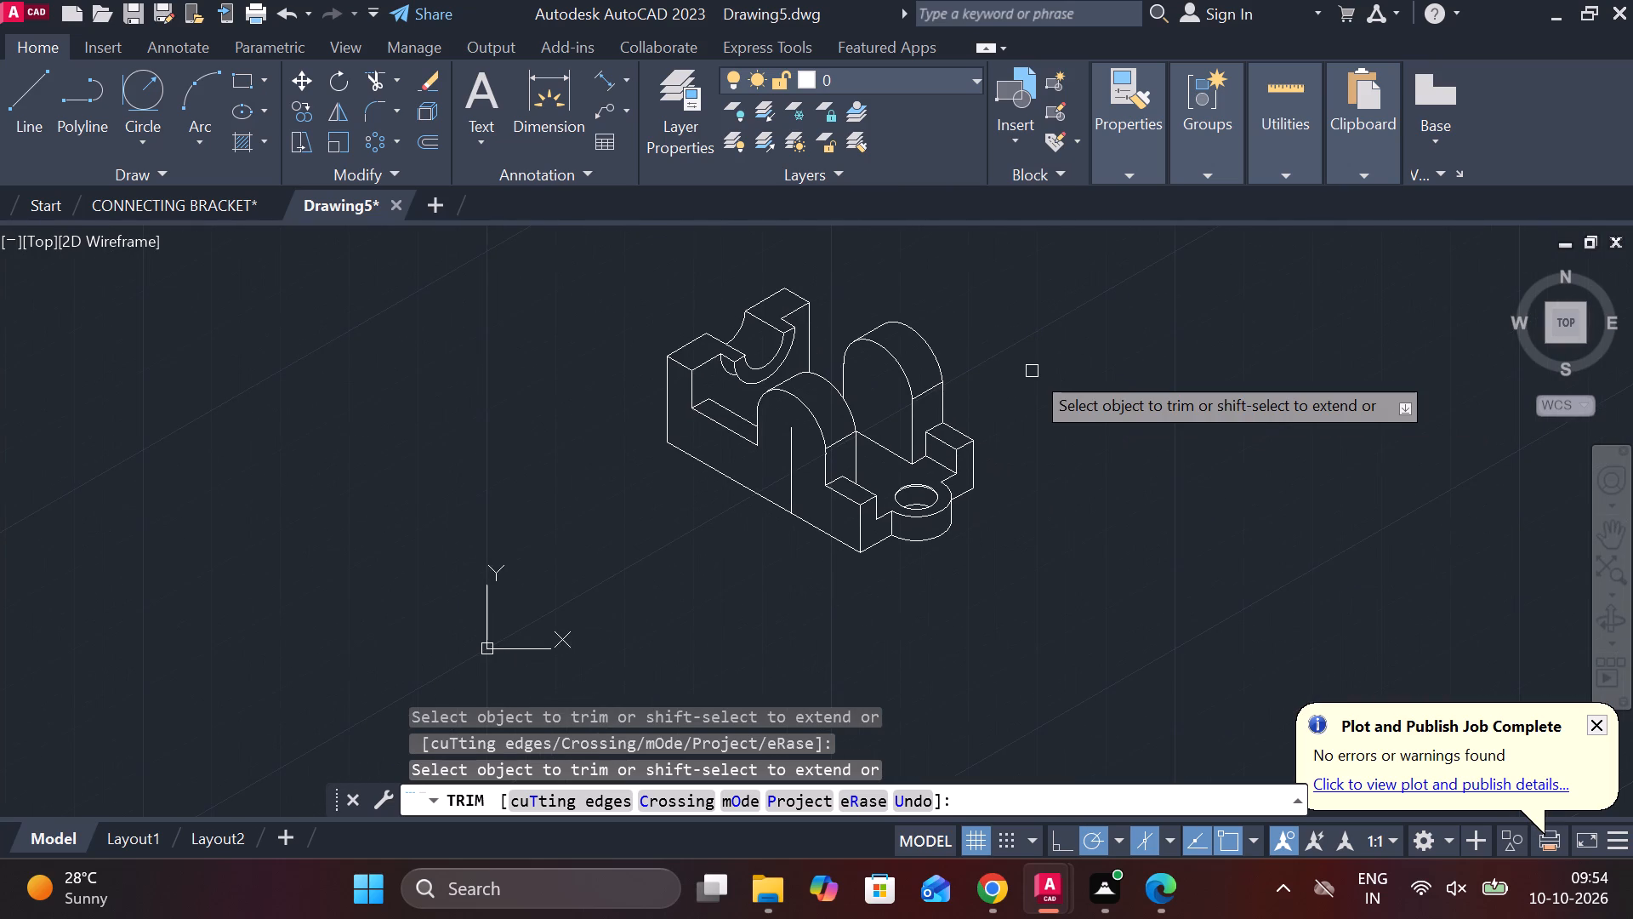
key("Escape")
Draw an isocircle of diameter 28 in the left isoplane, centred at the top end of the front arch's vertical line.
scroll(781, 401, "up", 2)
type("EL")
key("Return")
key("i")
key("Return")
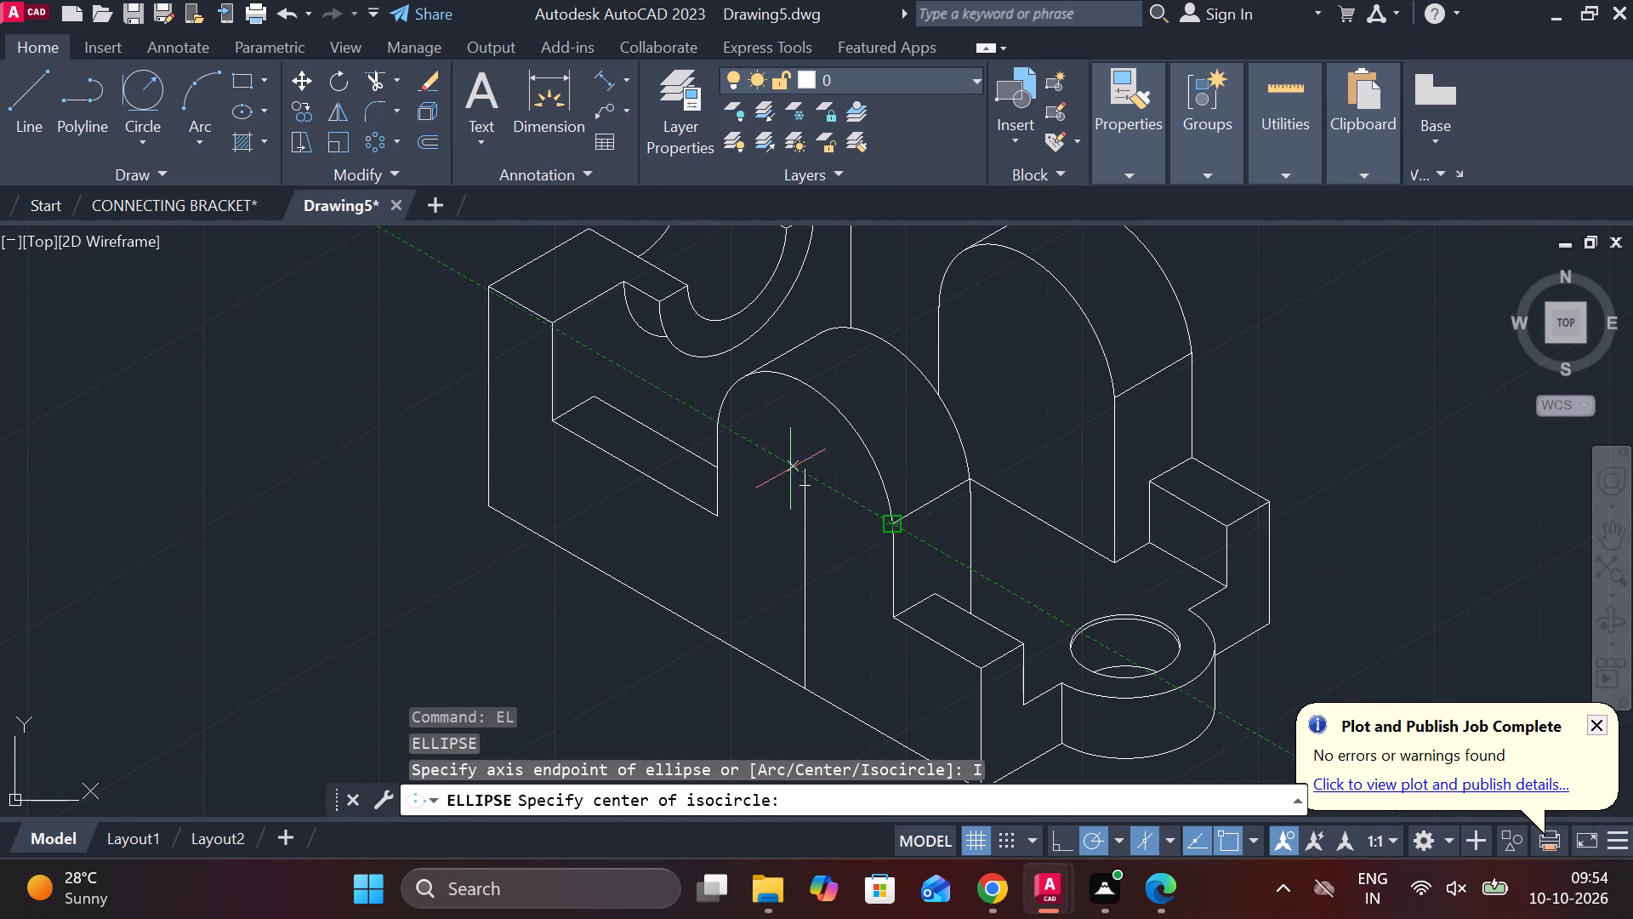
left_click(811, 484)
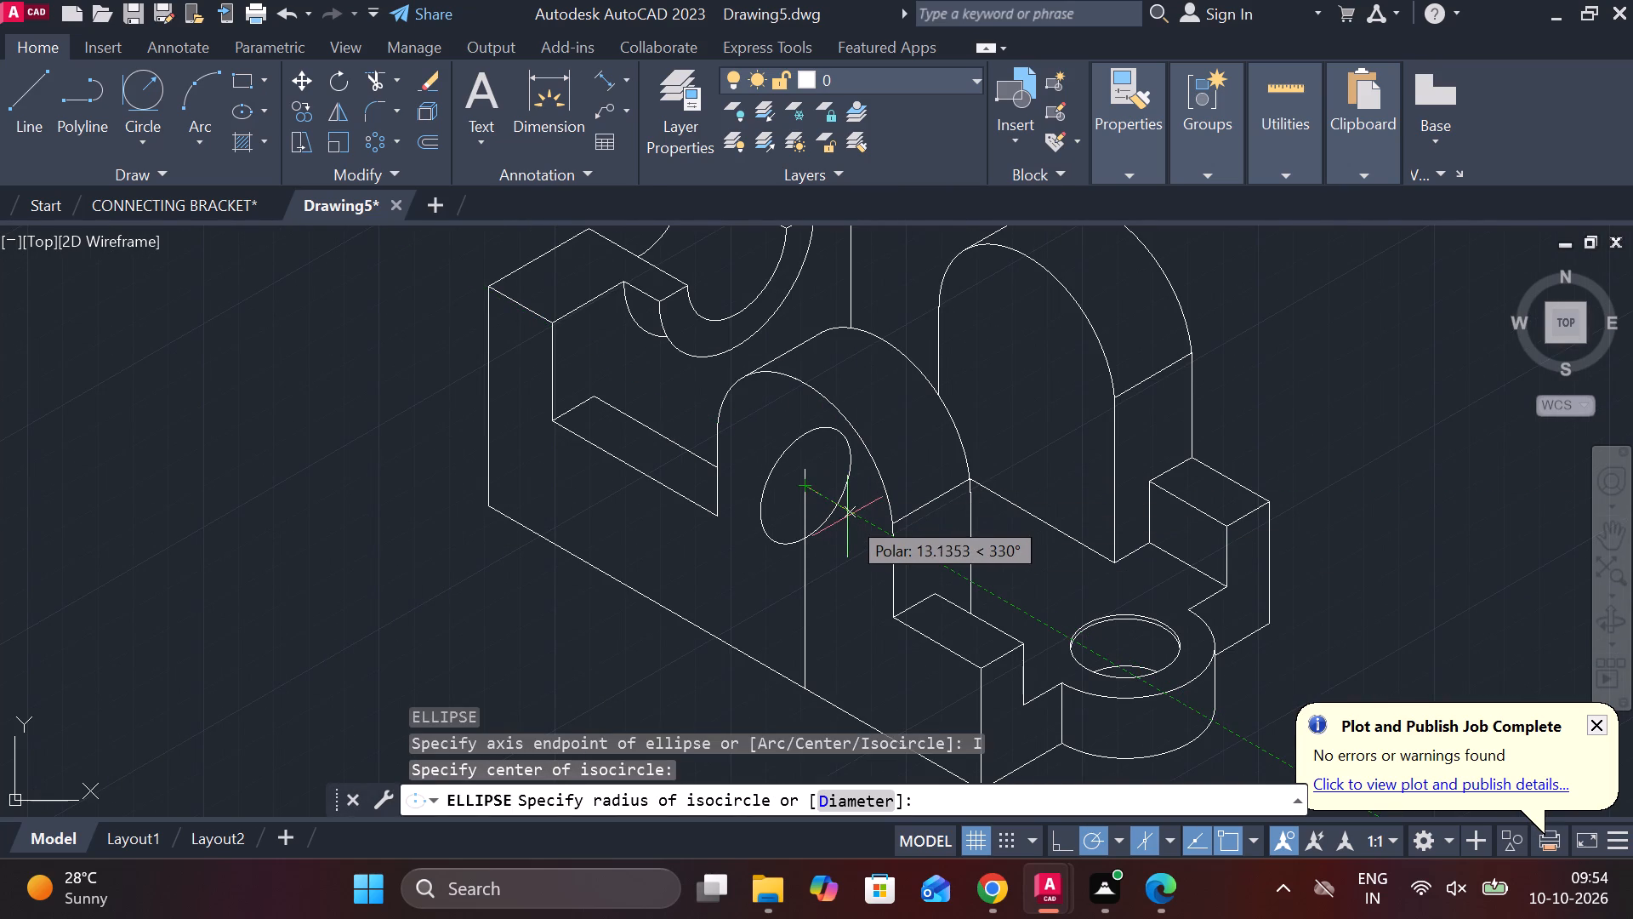
key("F5")
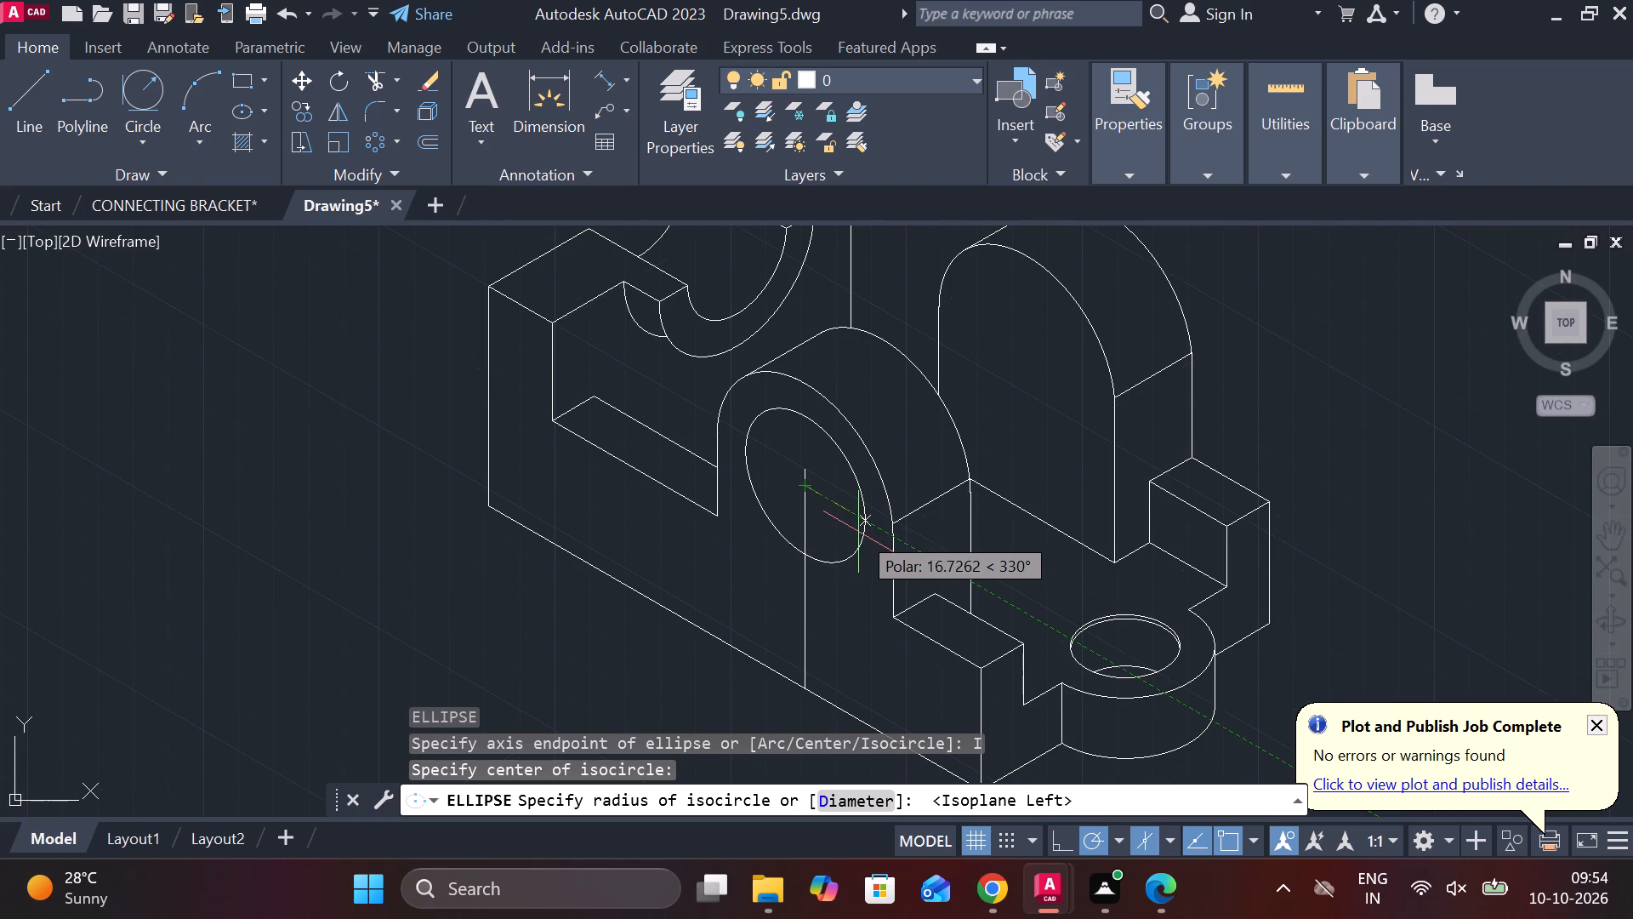
type("D")
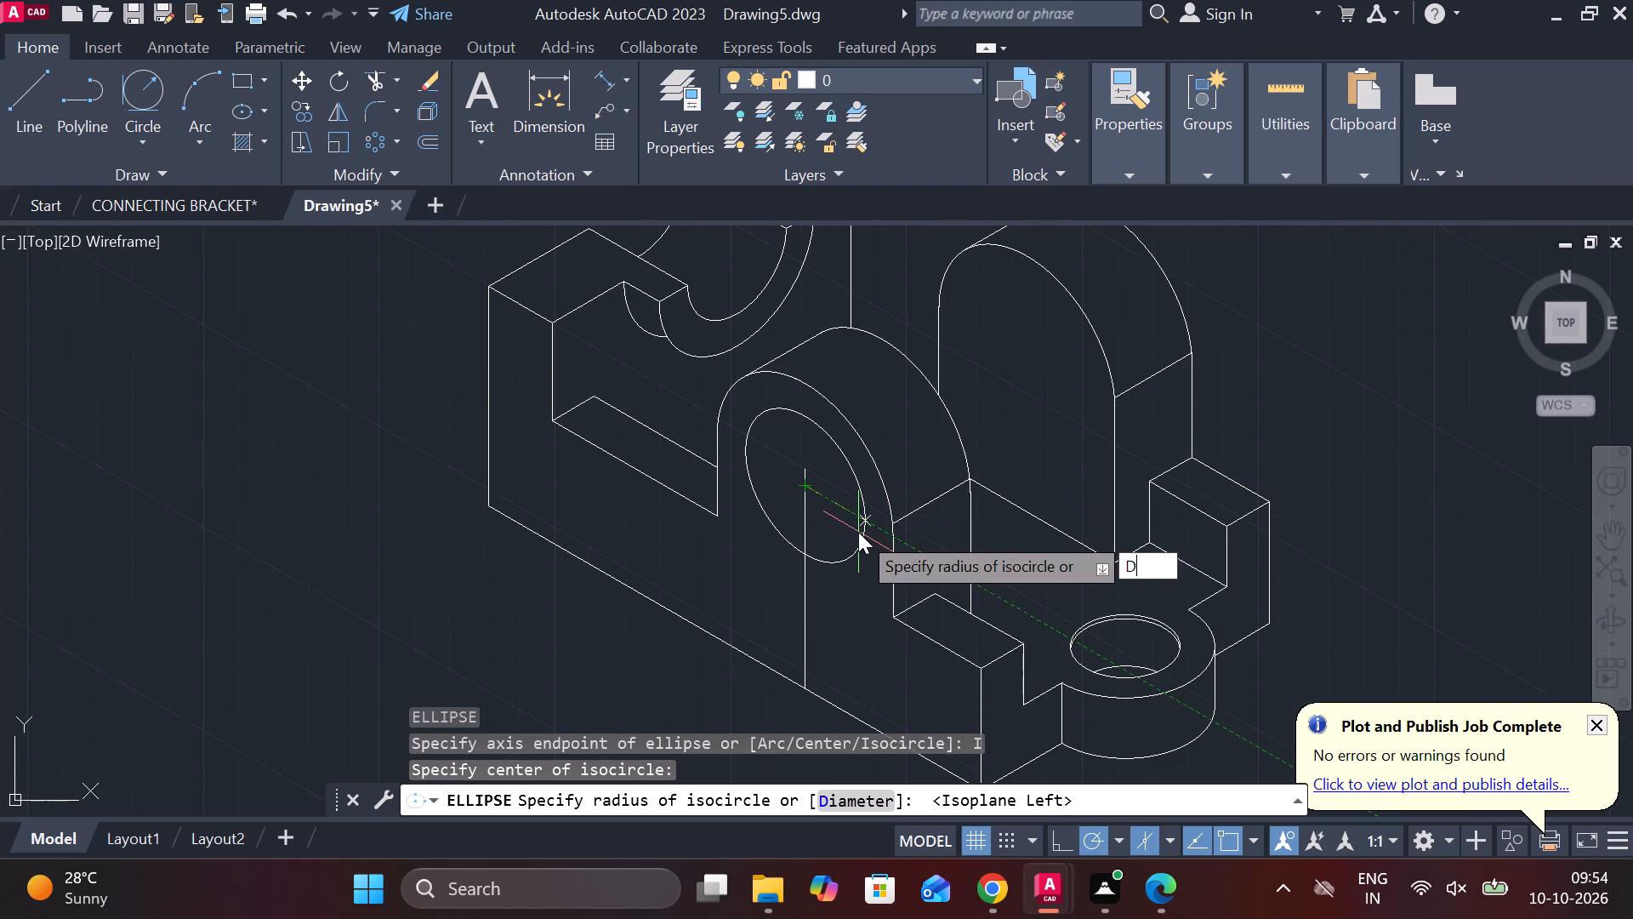
key("space")
key("2")
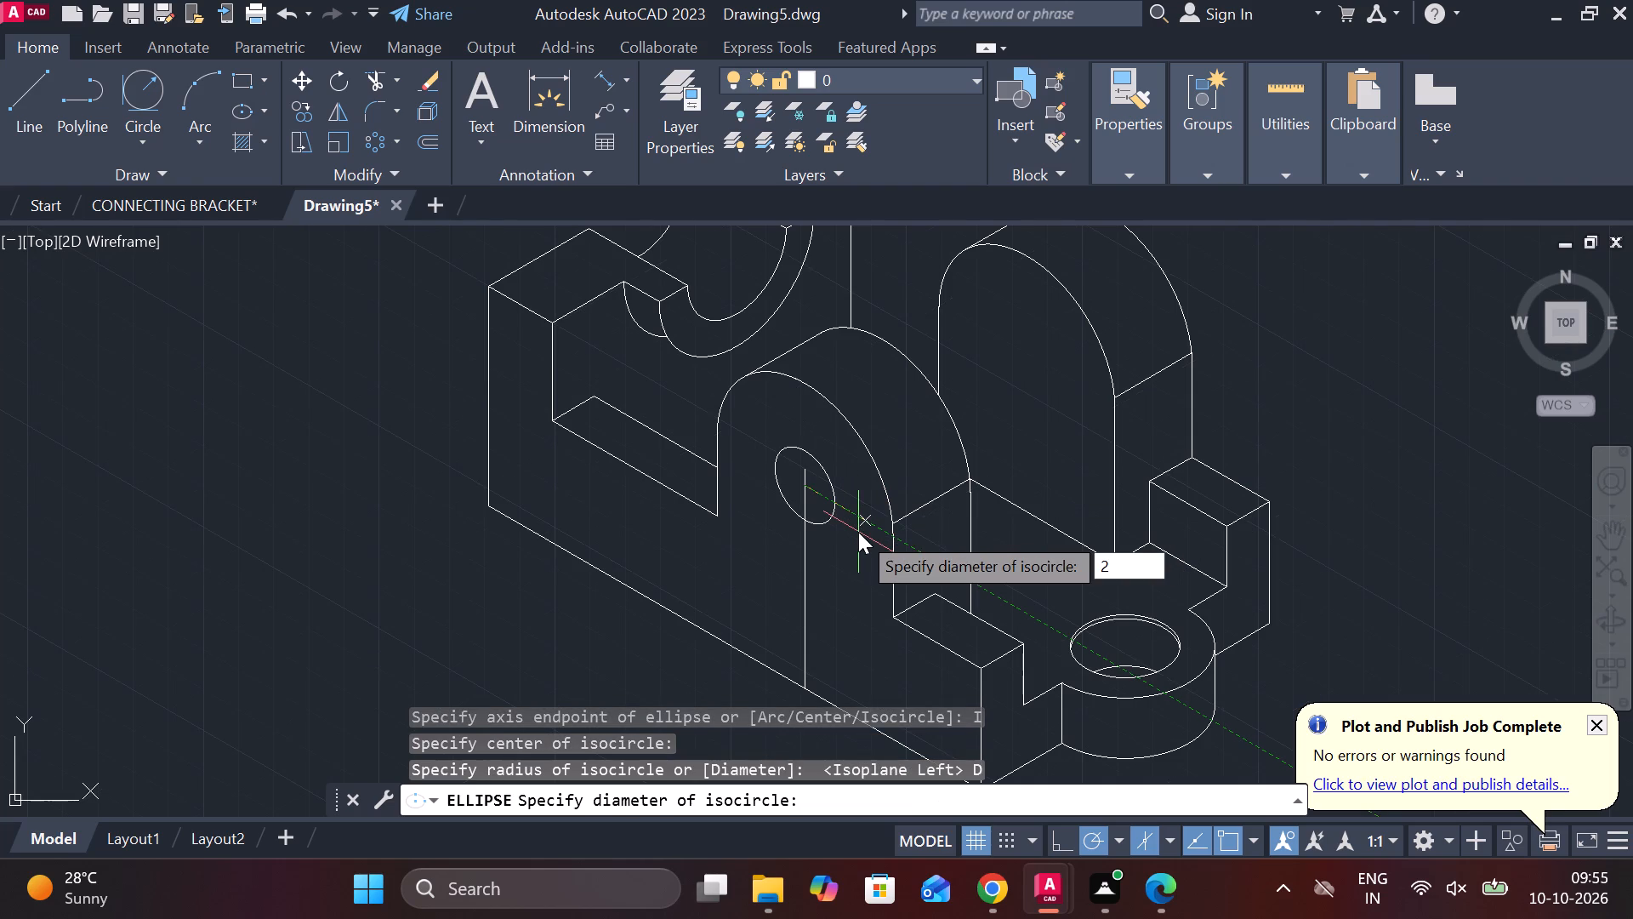
key("8")
key("Return")
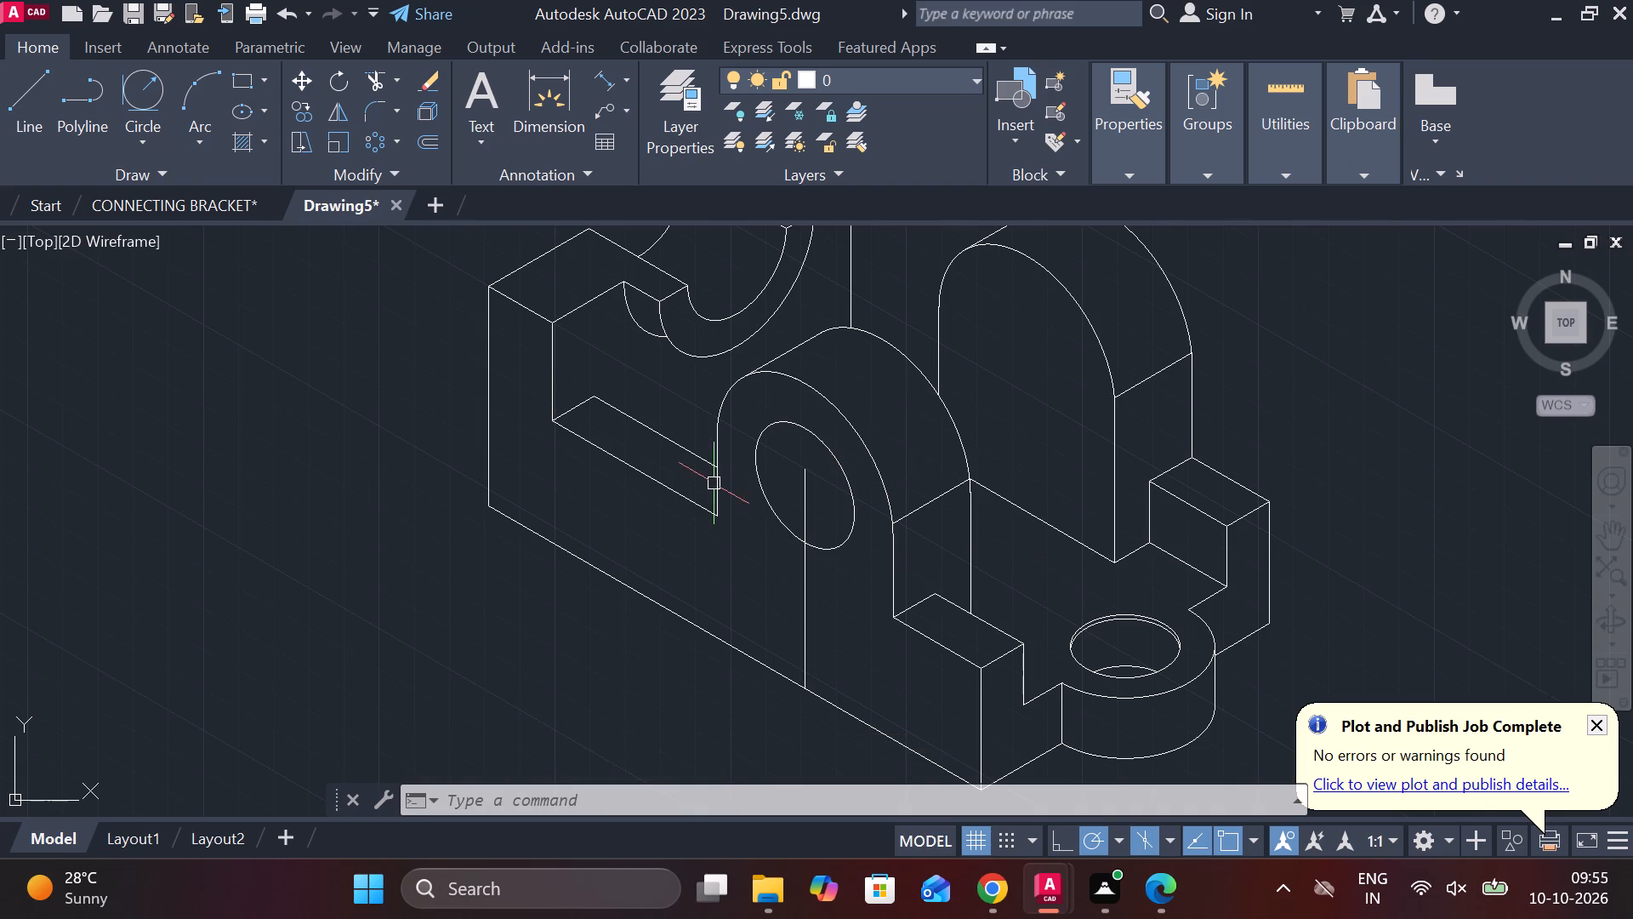
Copy the front arch's hole ellipse from its centre by 1 unit along the 30° depth direction.
scroll(767, 454, "up", 1)
left_click(794, 406)
type("CO")
key("Return")
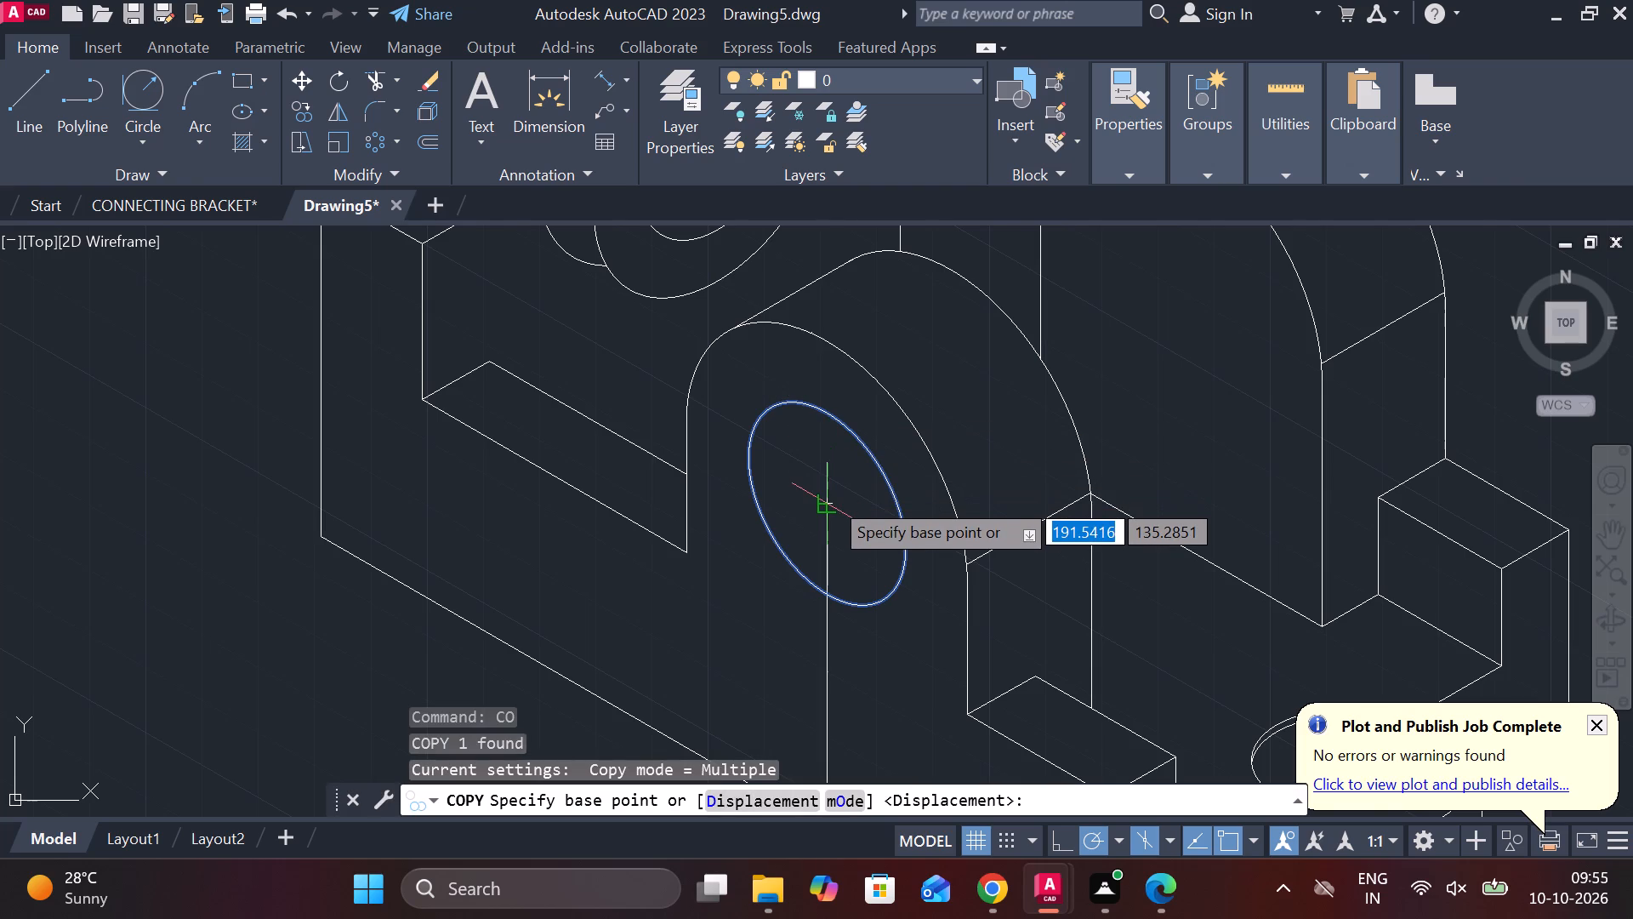
scroll(830, 497, "up", 1)
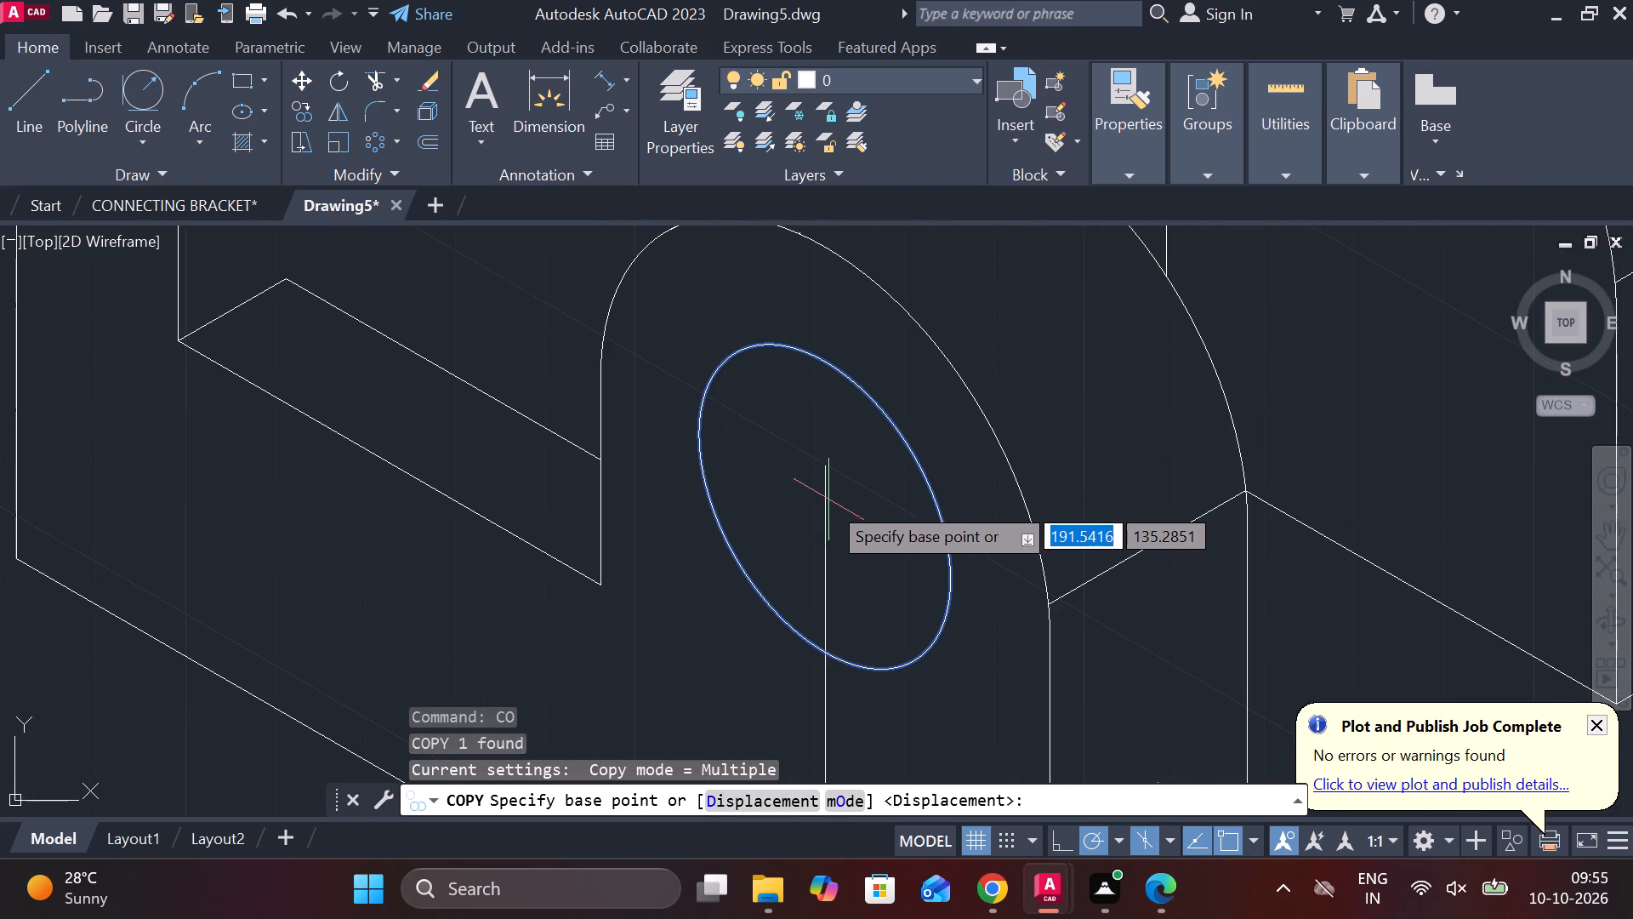
left_click(828, 503)
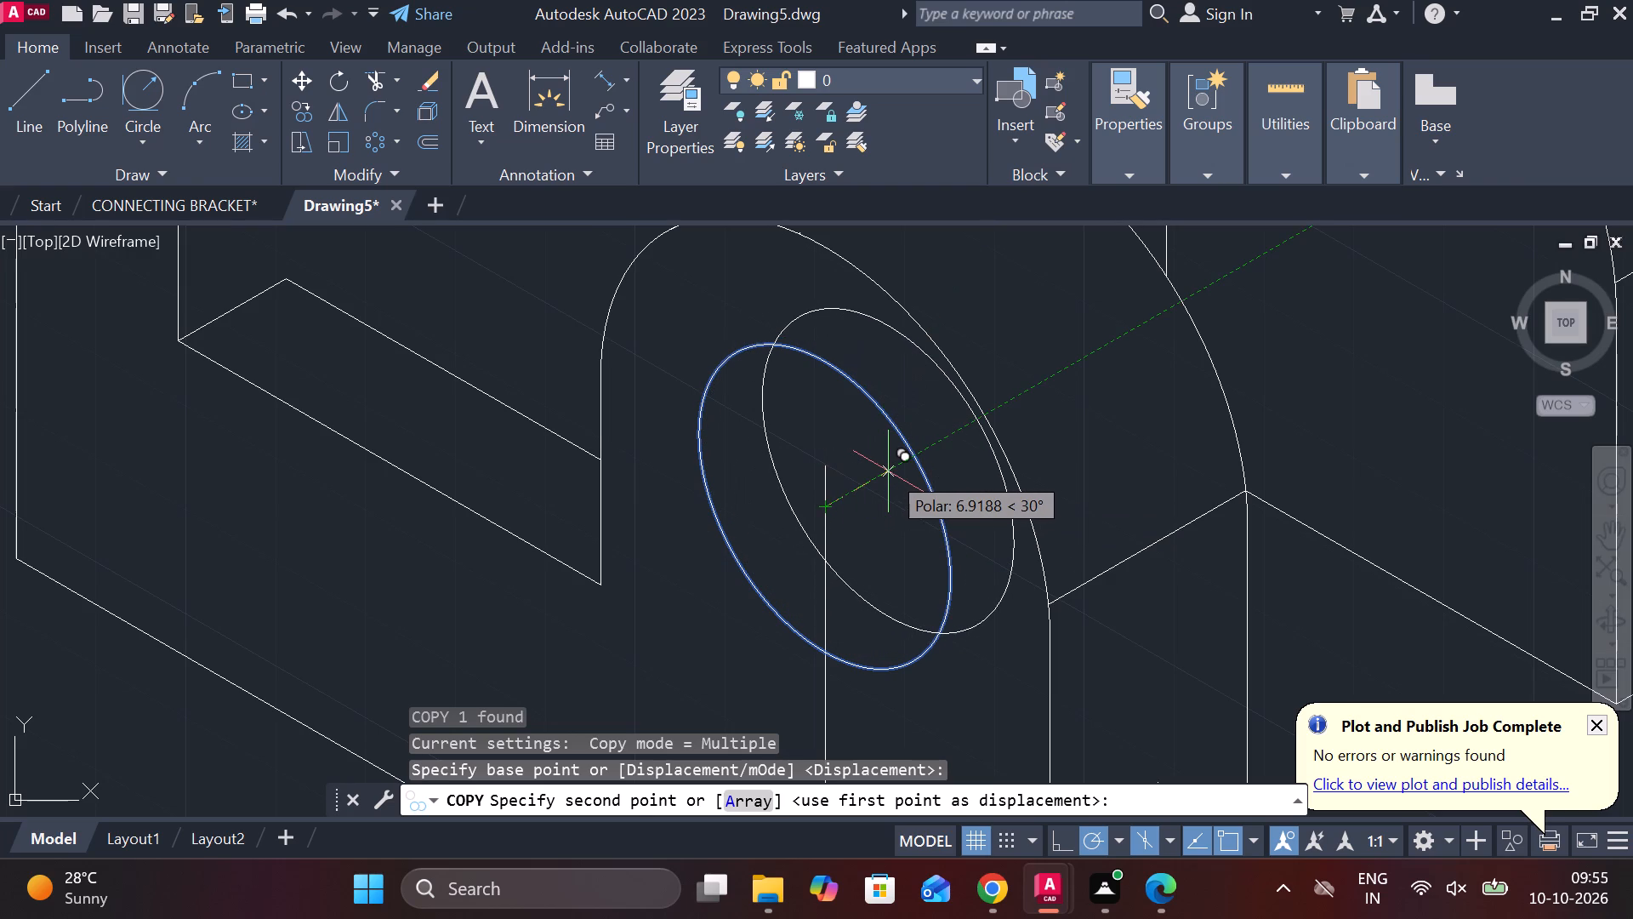
type("1")
key("space")
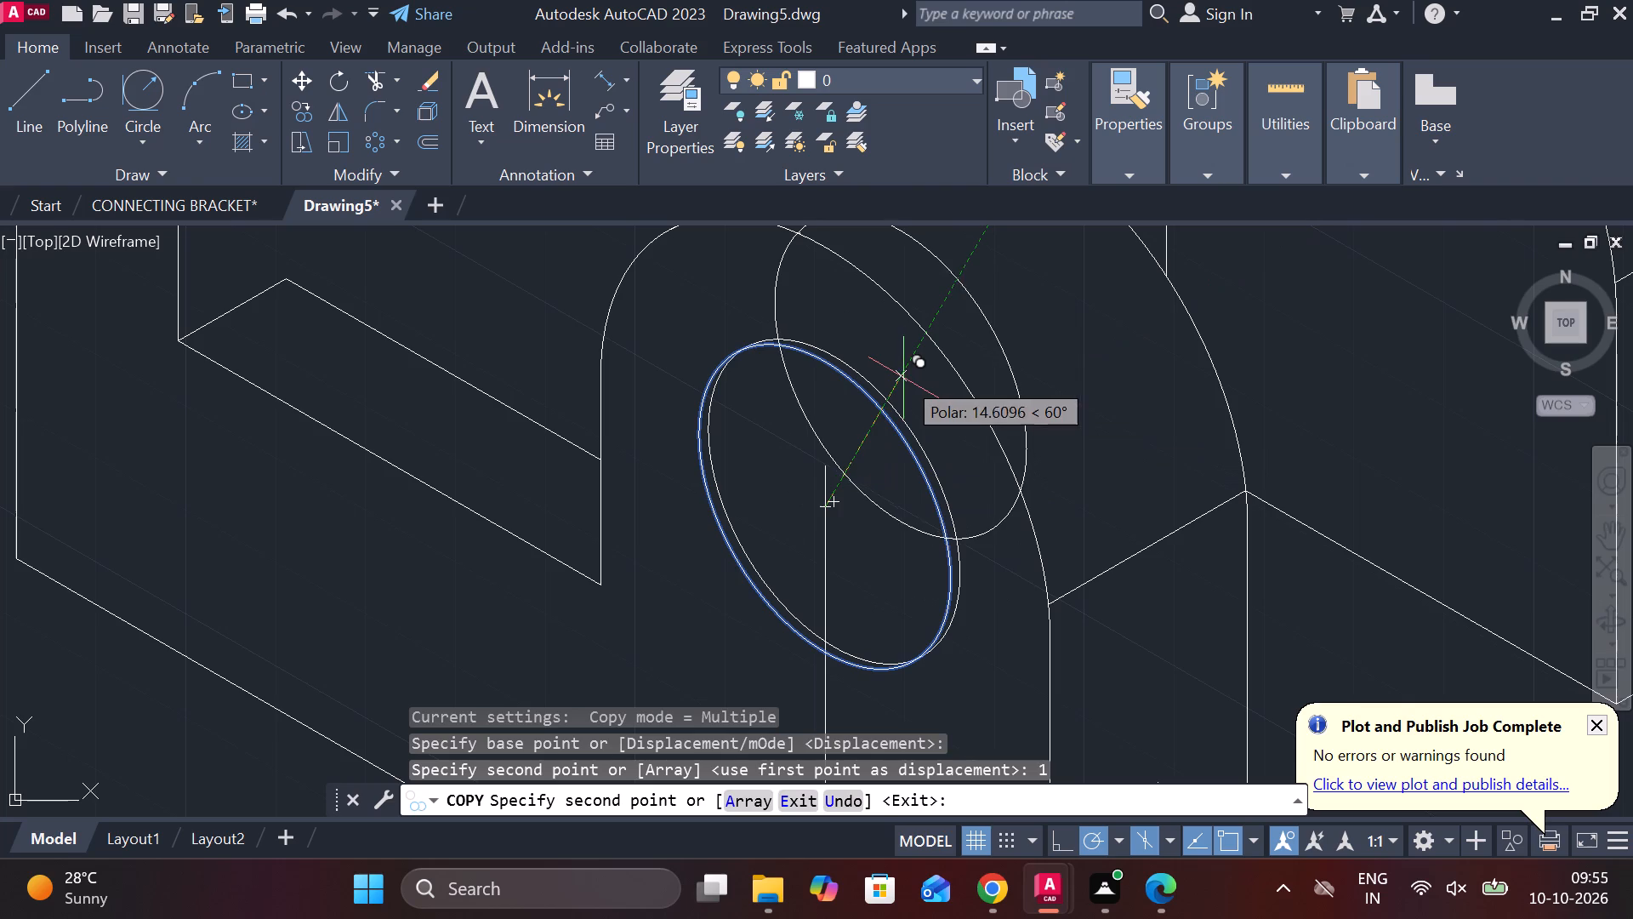
key("Escape")
Trim the part of the copied ellipse lying outside the front hole, leaving only the inner depth arc.
type("TR")
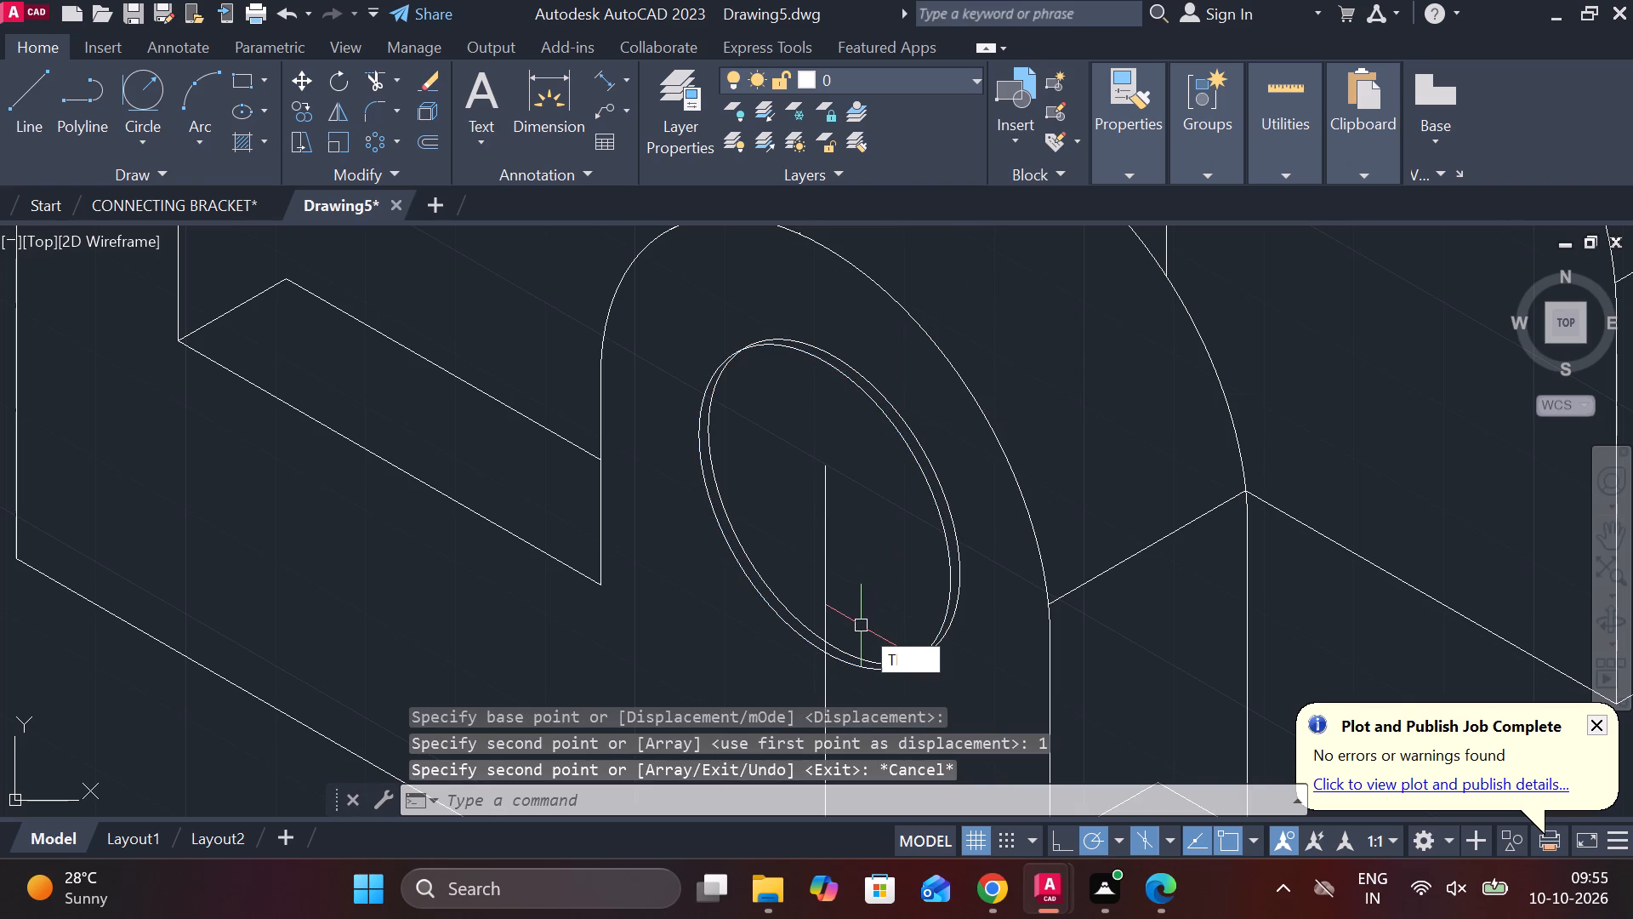
key("space")
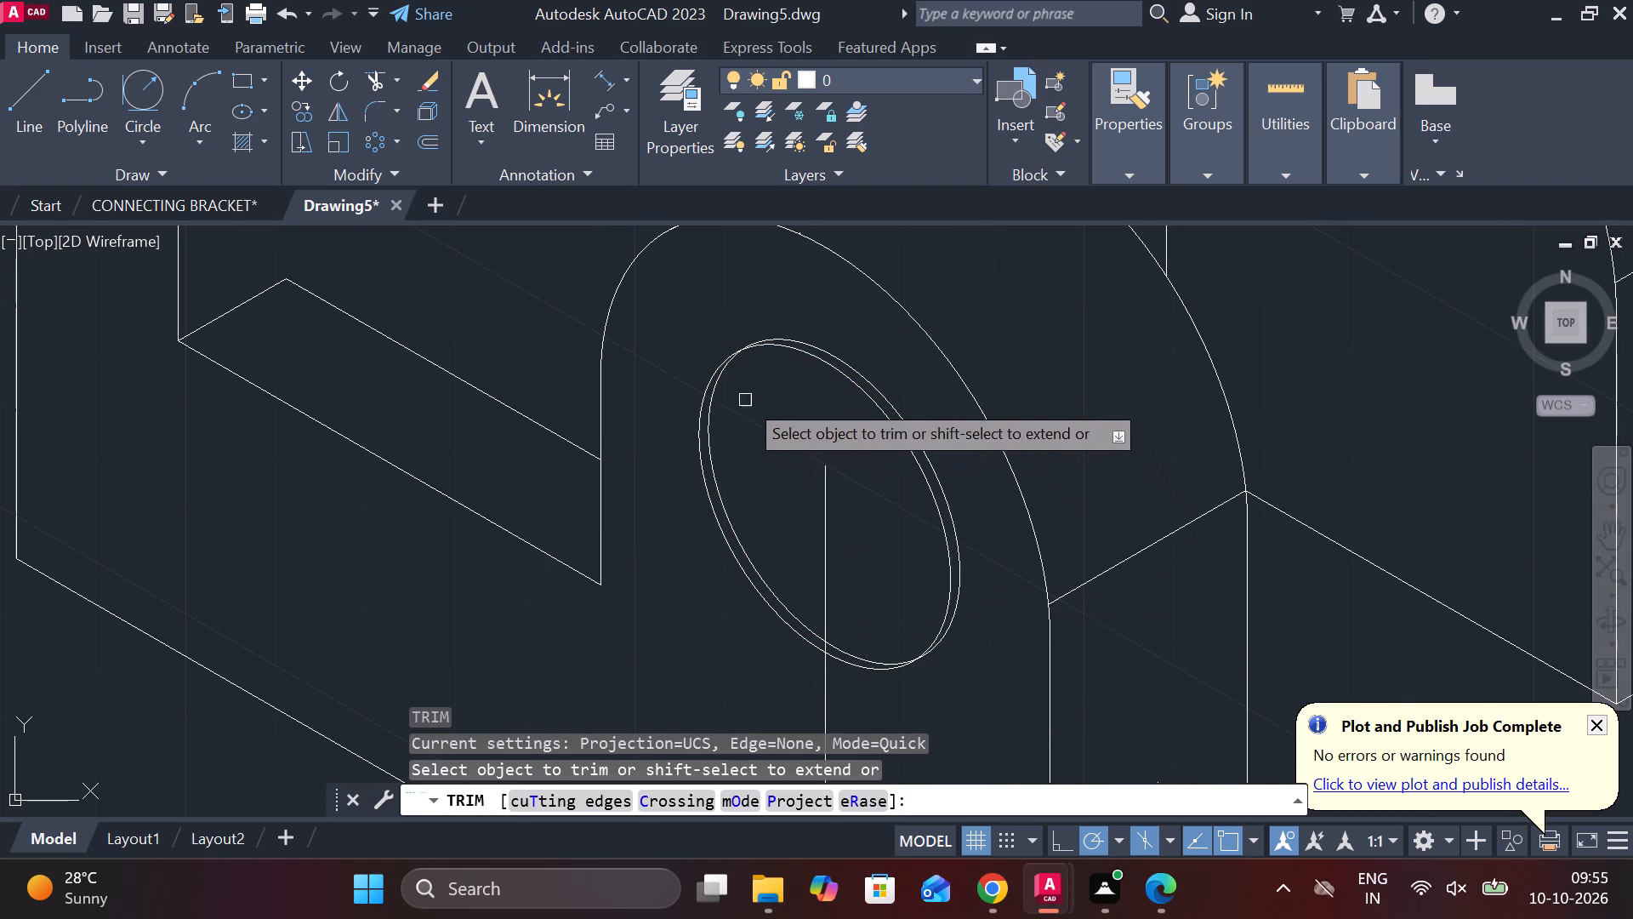
left_click(805, 341)
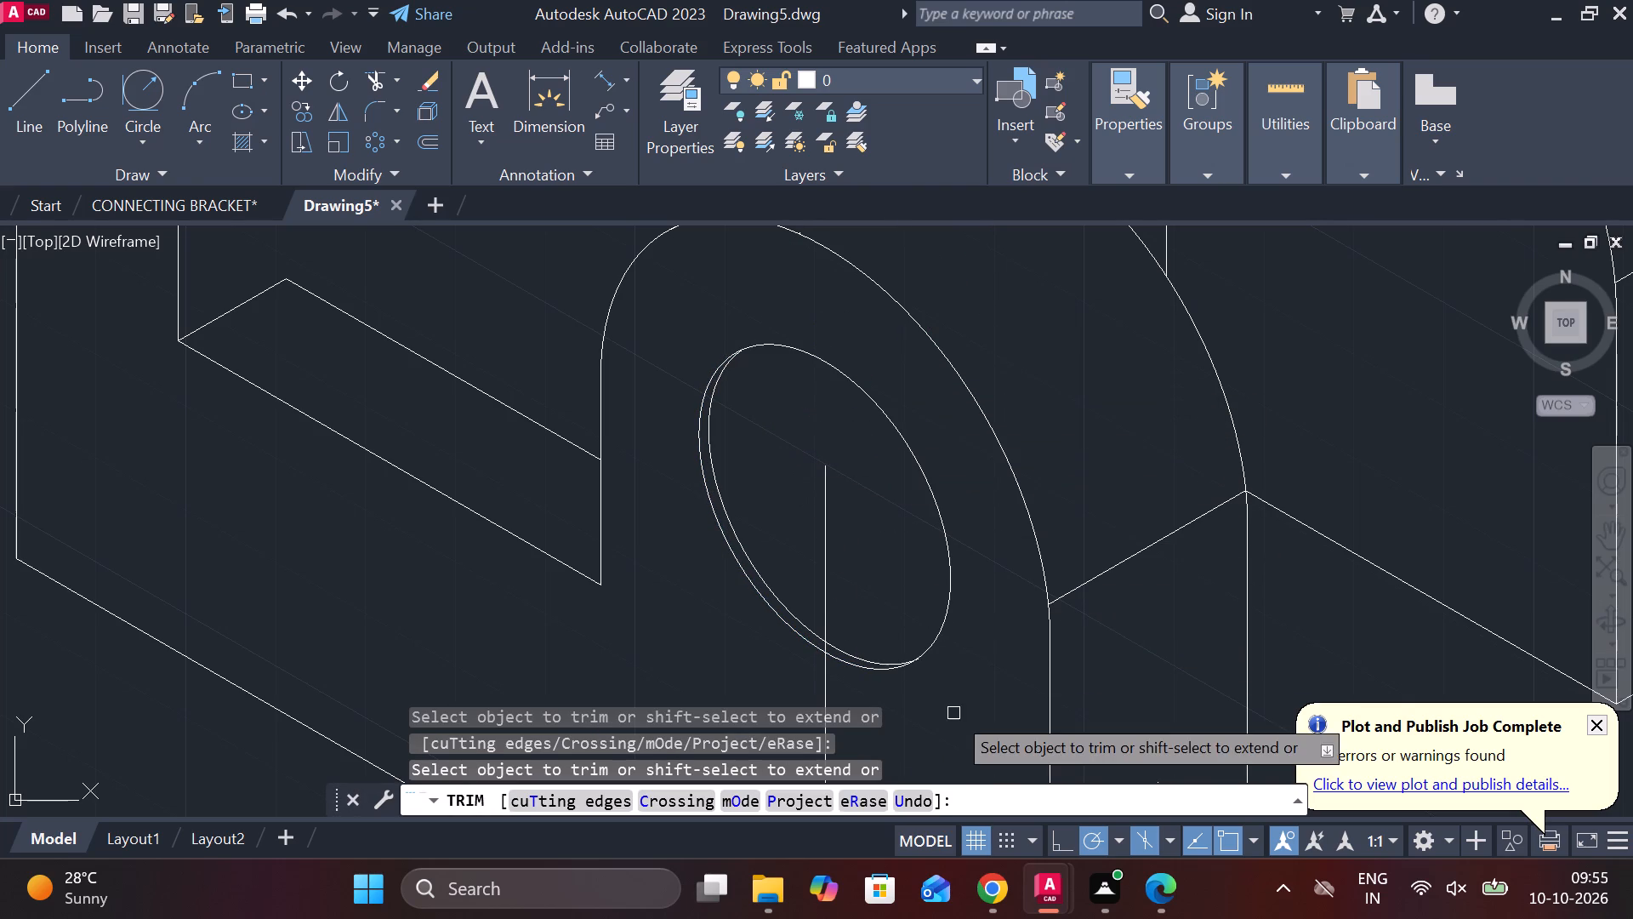
key("Escape")
Copy the hole ellipse and its depth arc from the front hole's centre to the rear arch's centre.
scroll(832, 601, "down", 1)
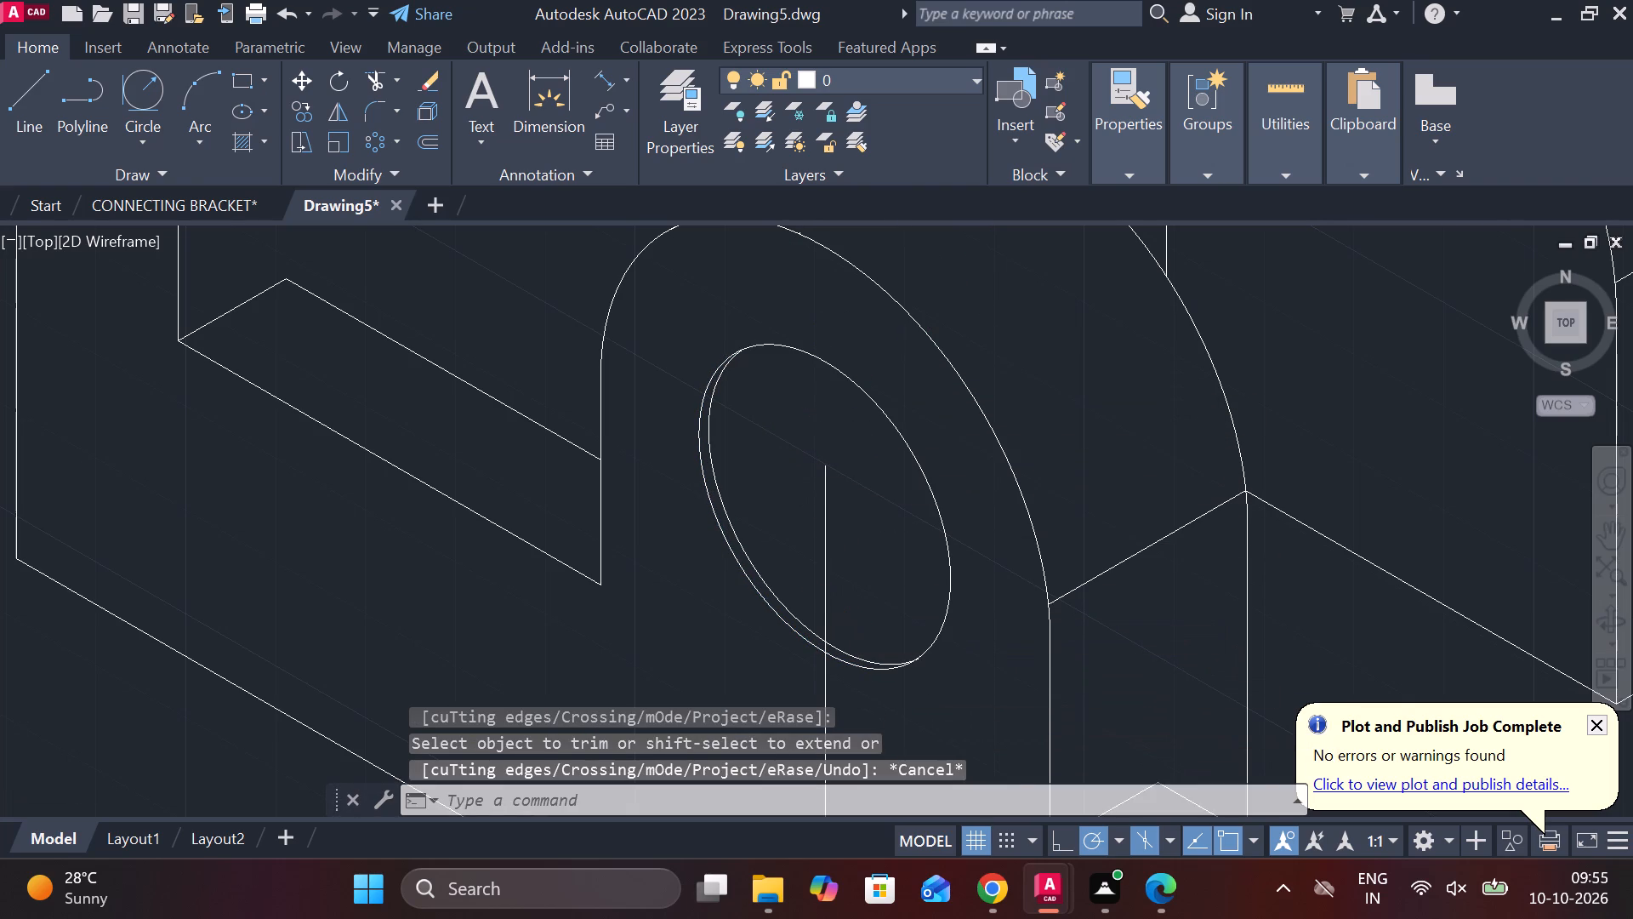
middle_click_drag(887, 585, 779, 602)
left_click(785, 568)
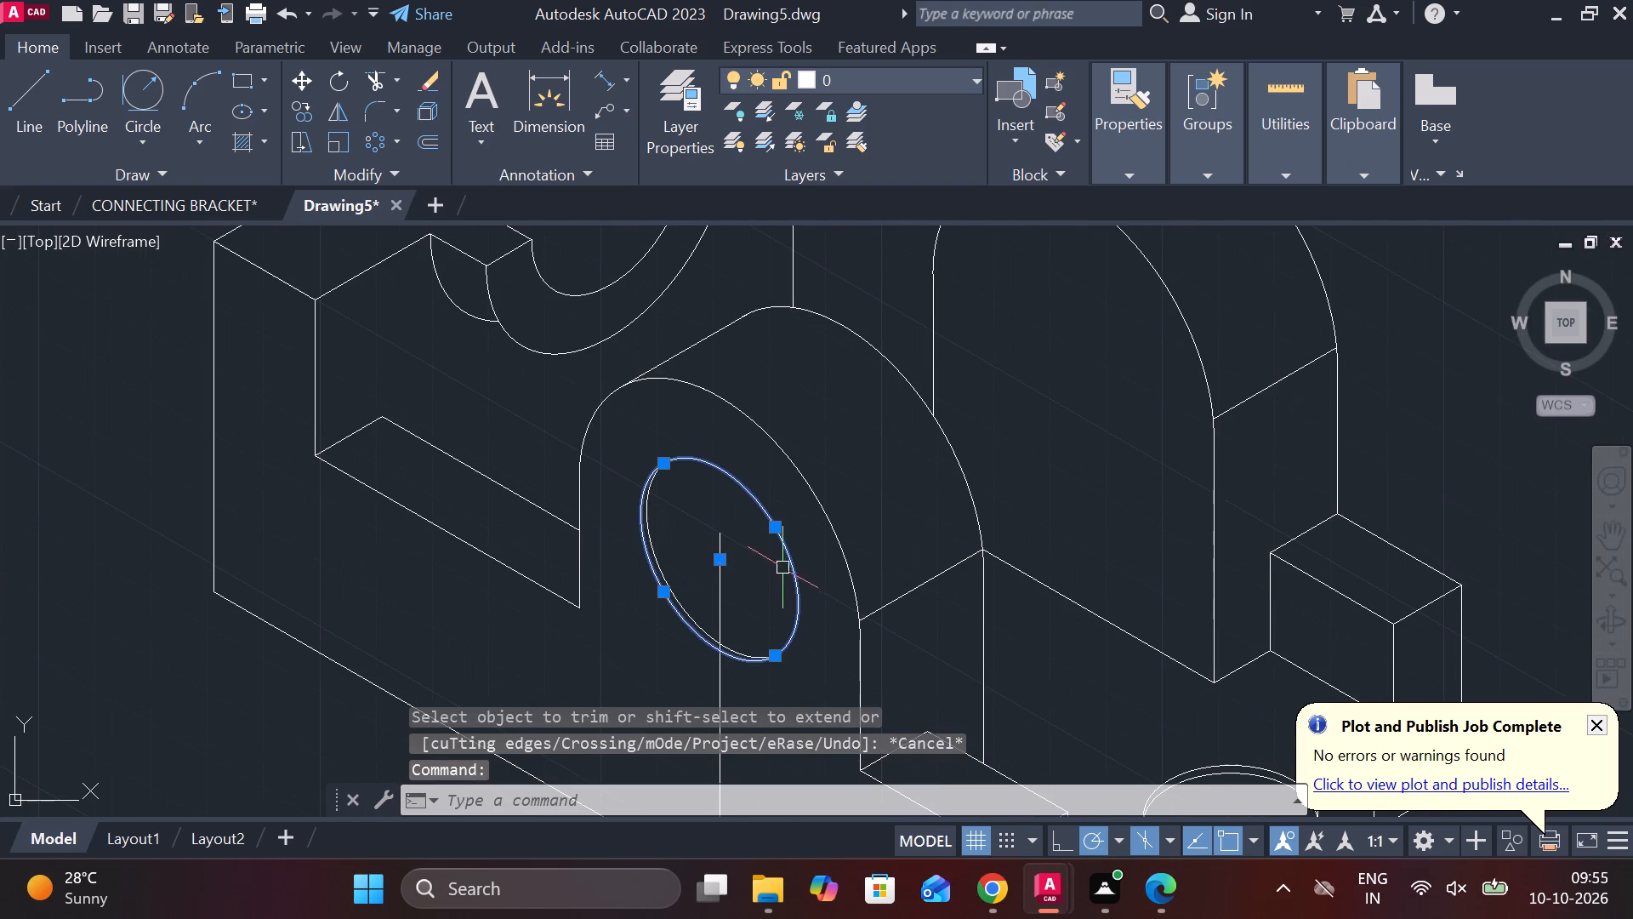
left_click(662, 569)
type("CO")
key("Return")
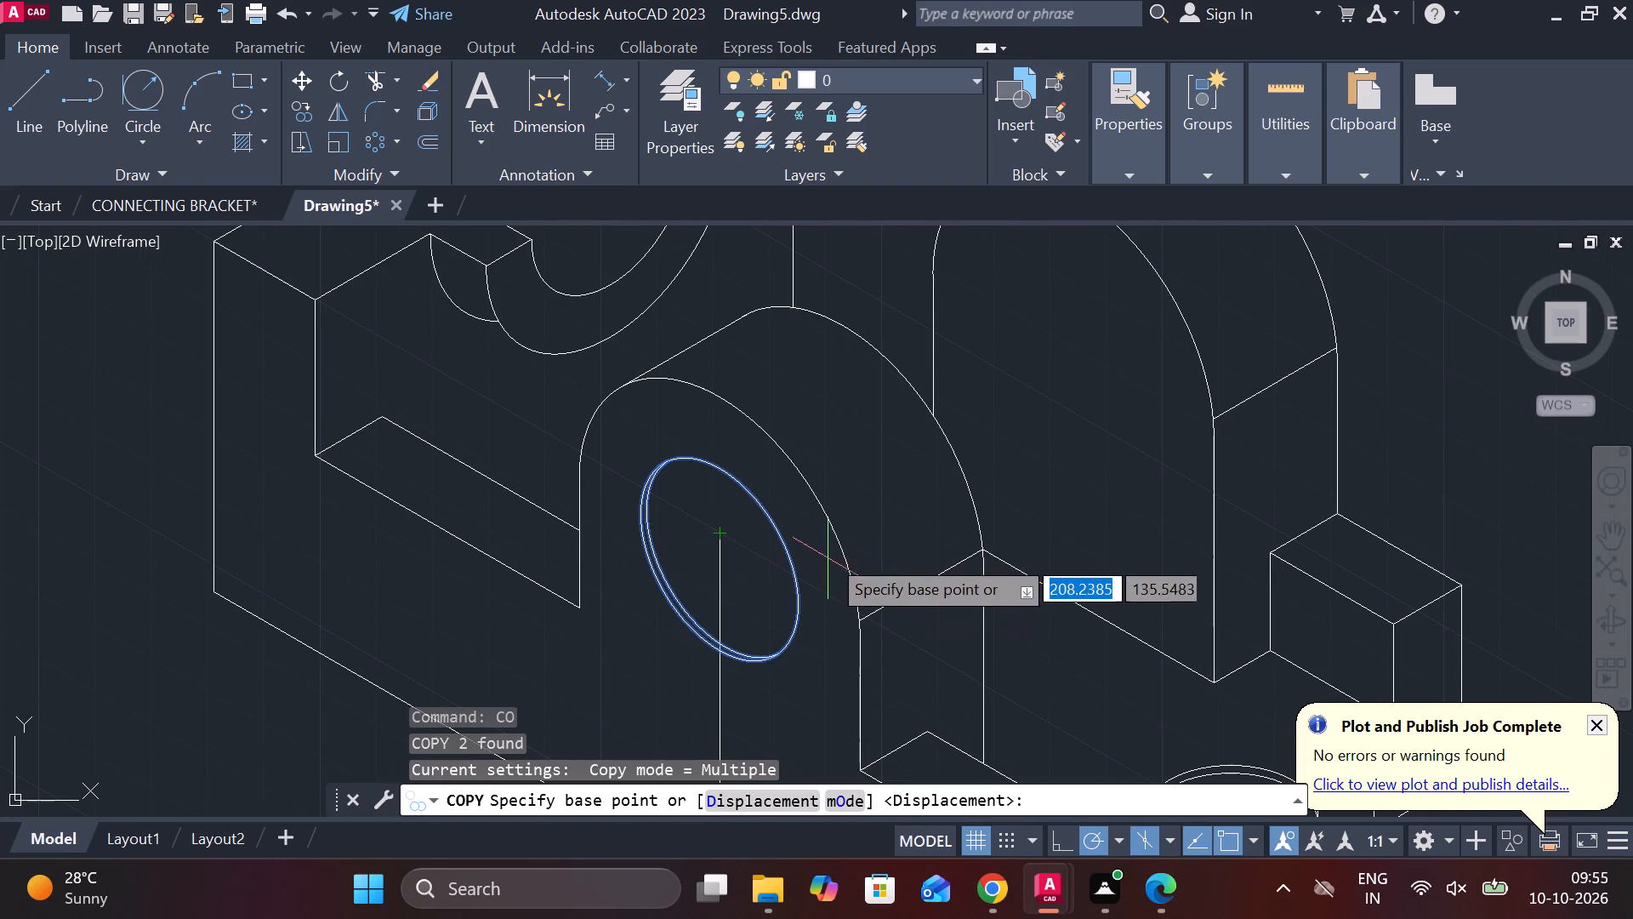
left_click(717, 563)
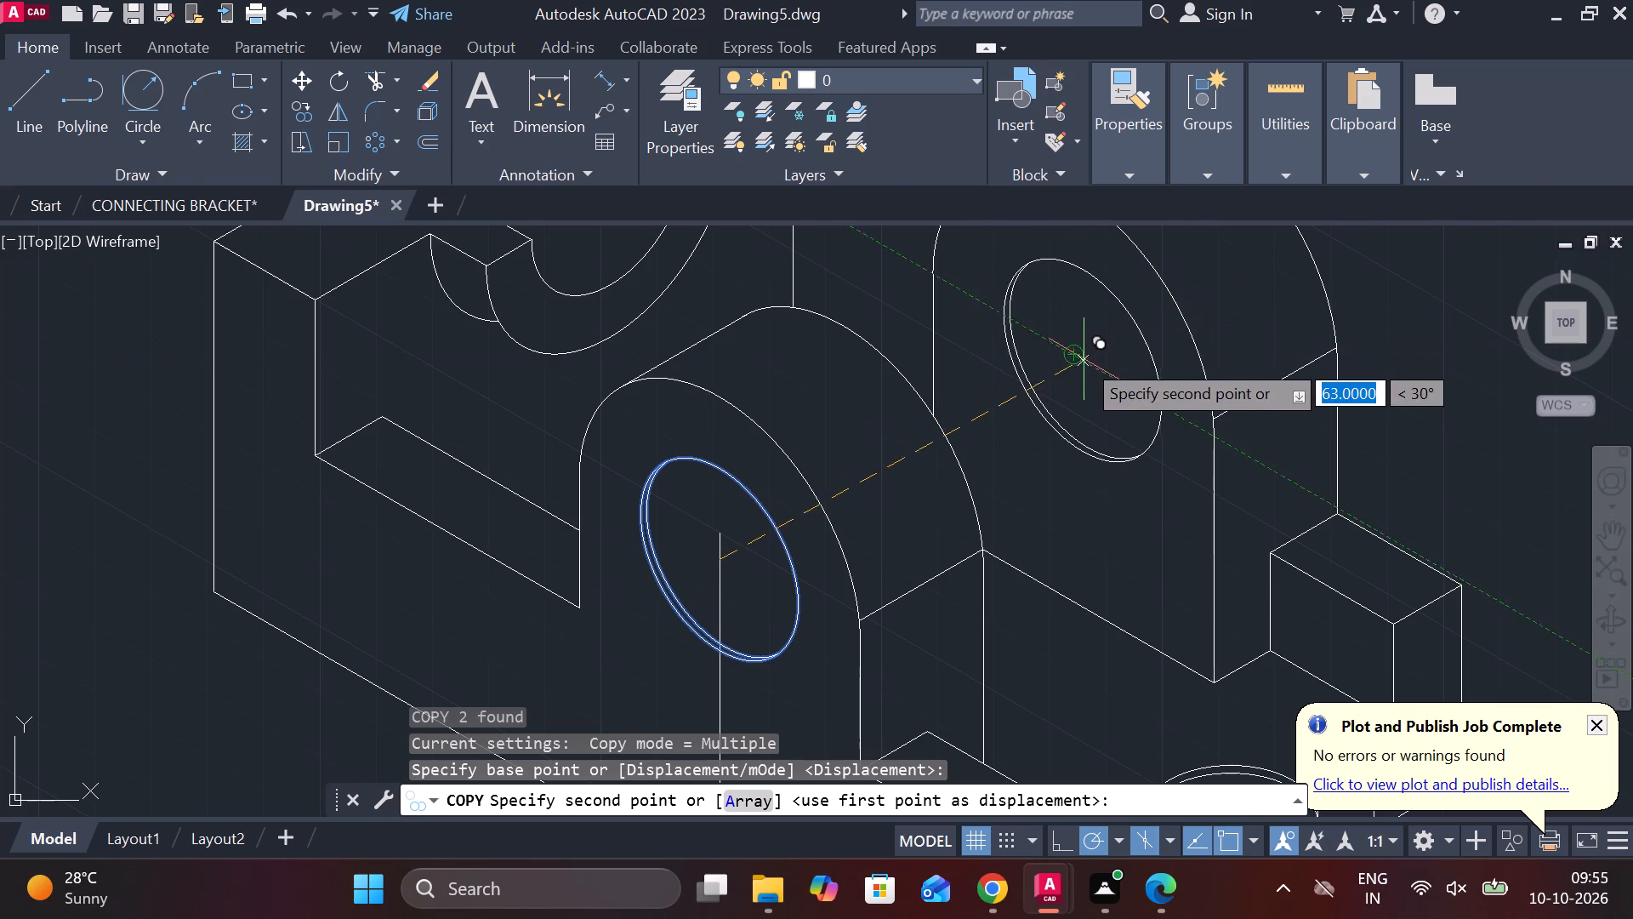
left_click(1074, 359)
scroll(1146, 428, "down", 3)
key("Escape")
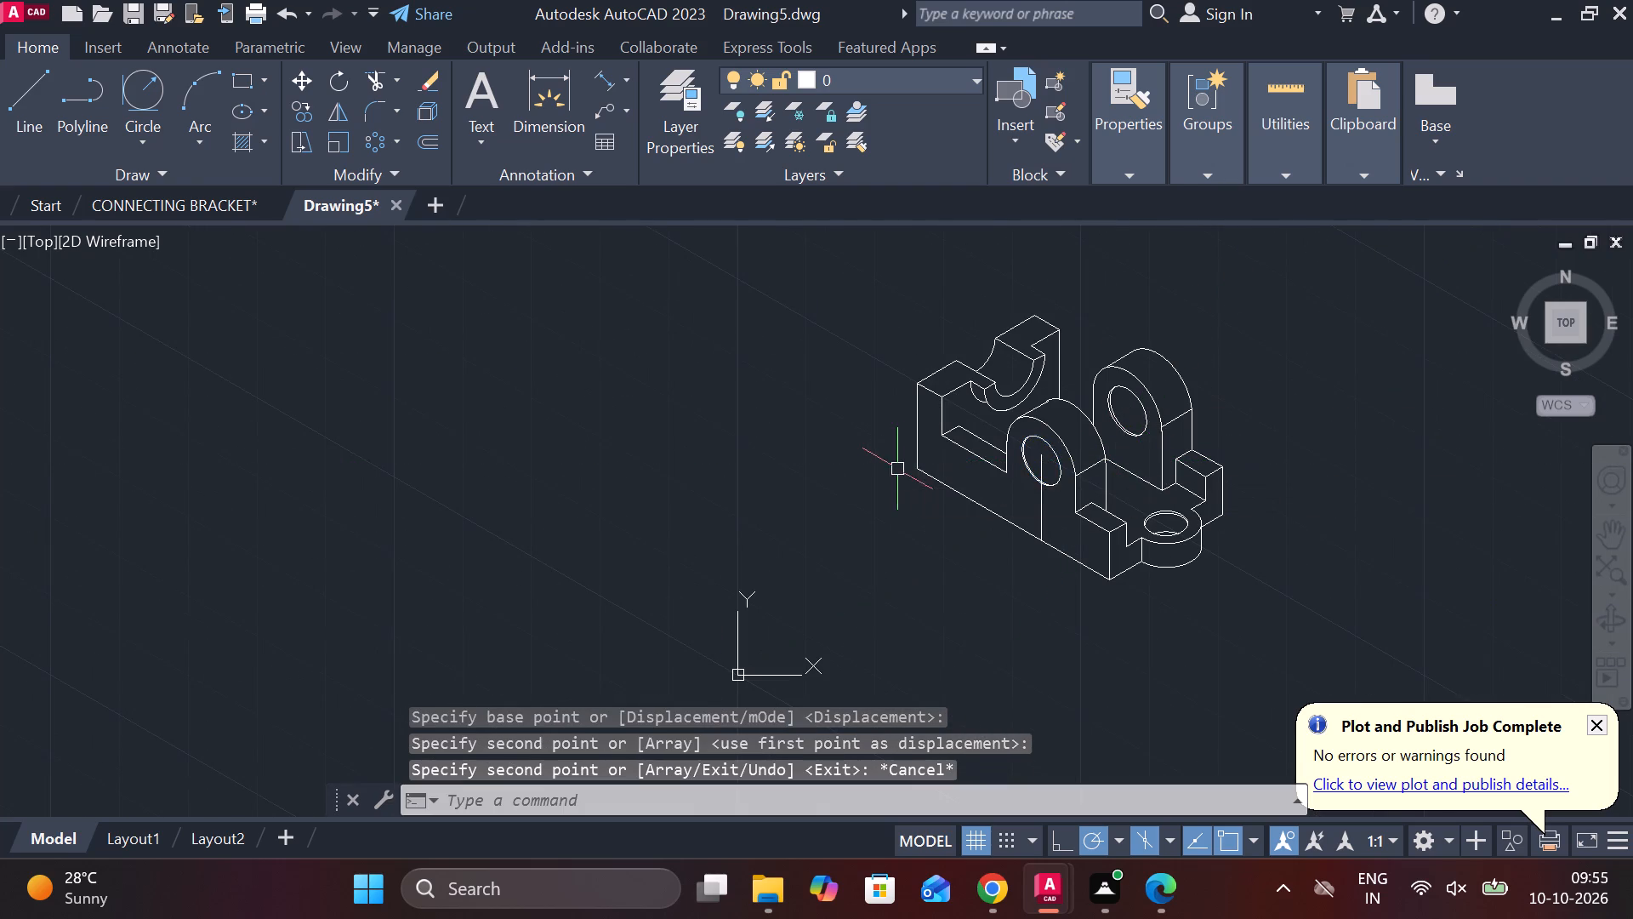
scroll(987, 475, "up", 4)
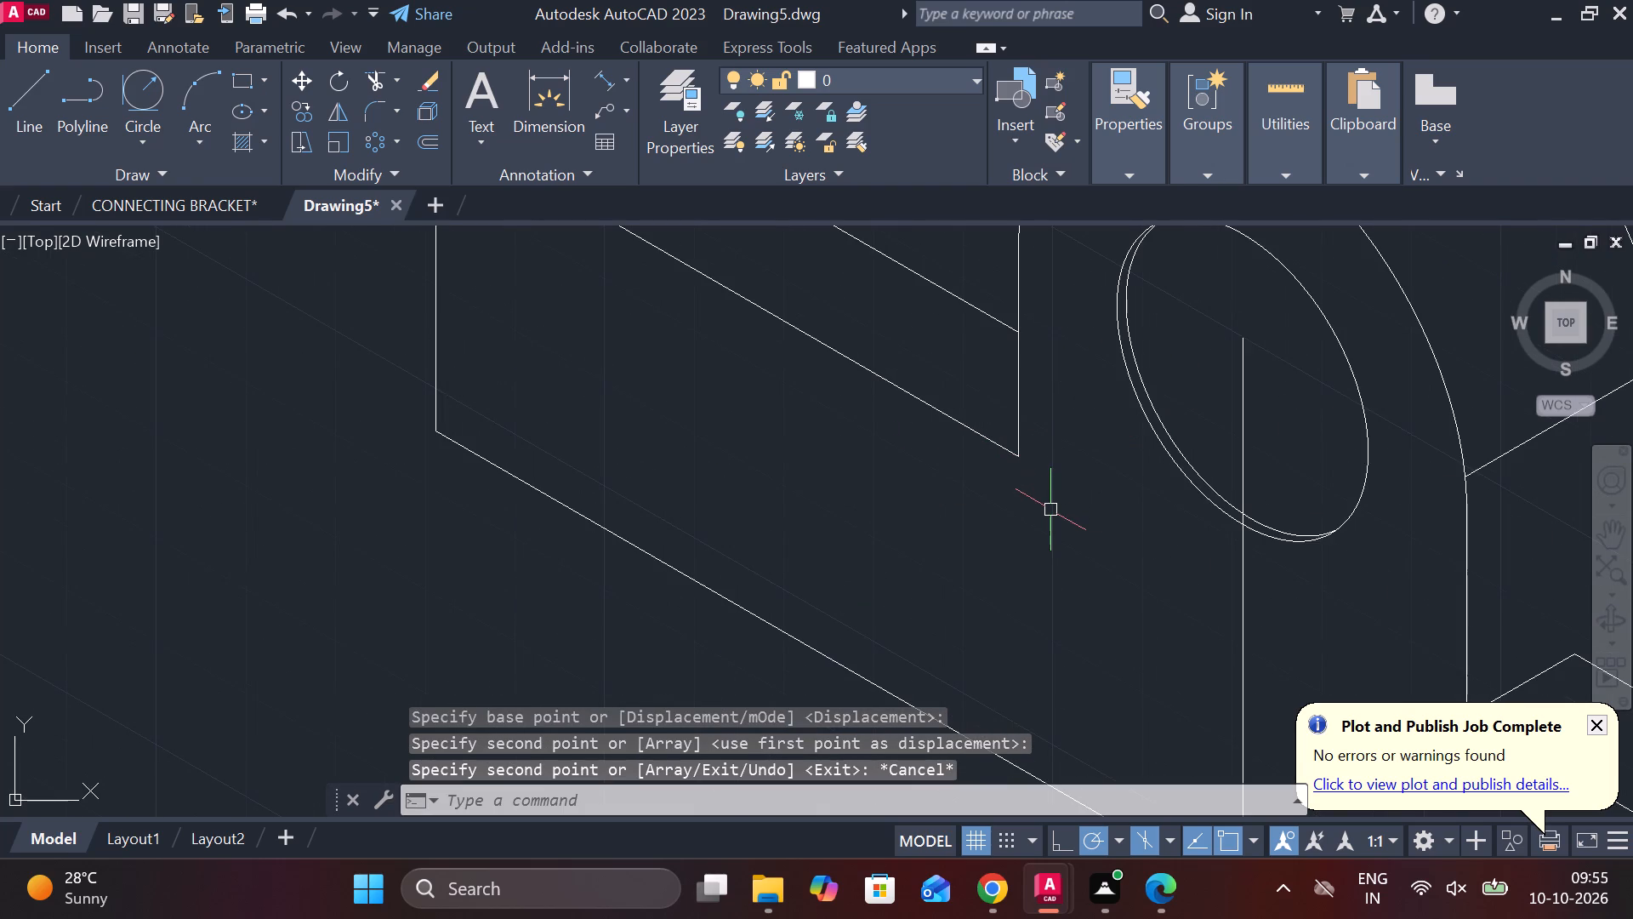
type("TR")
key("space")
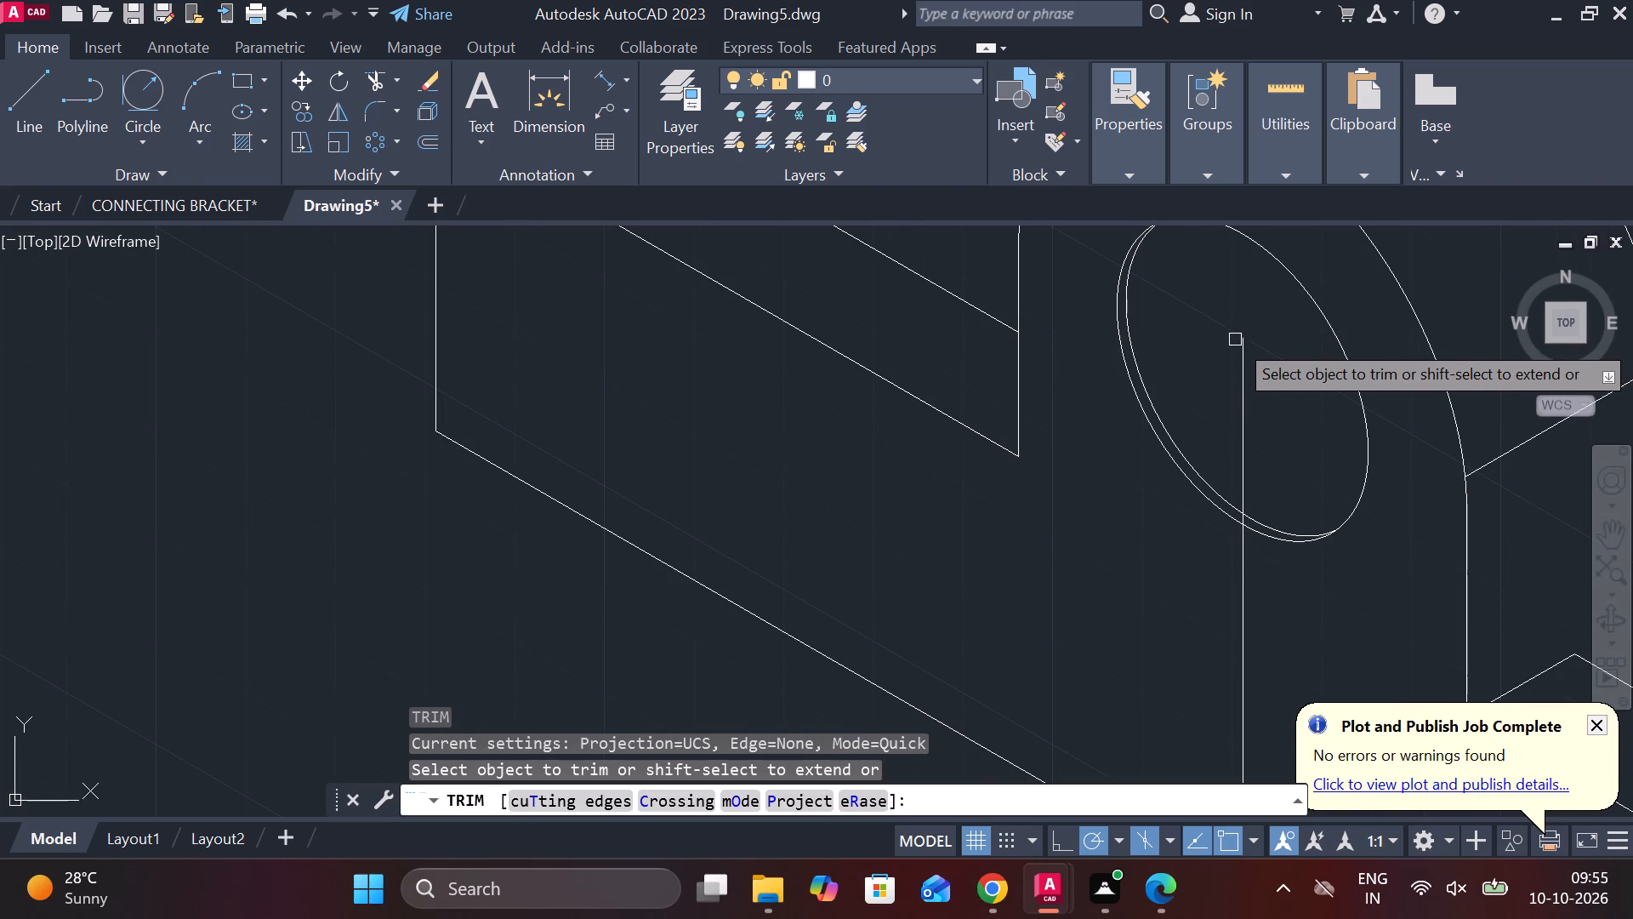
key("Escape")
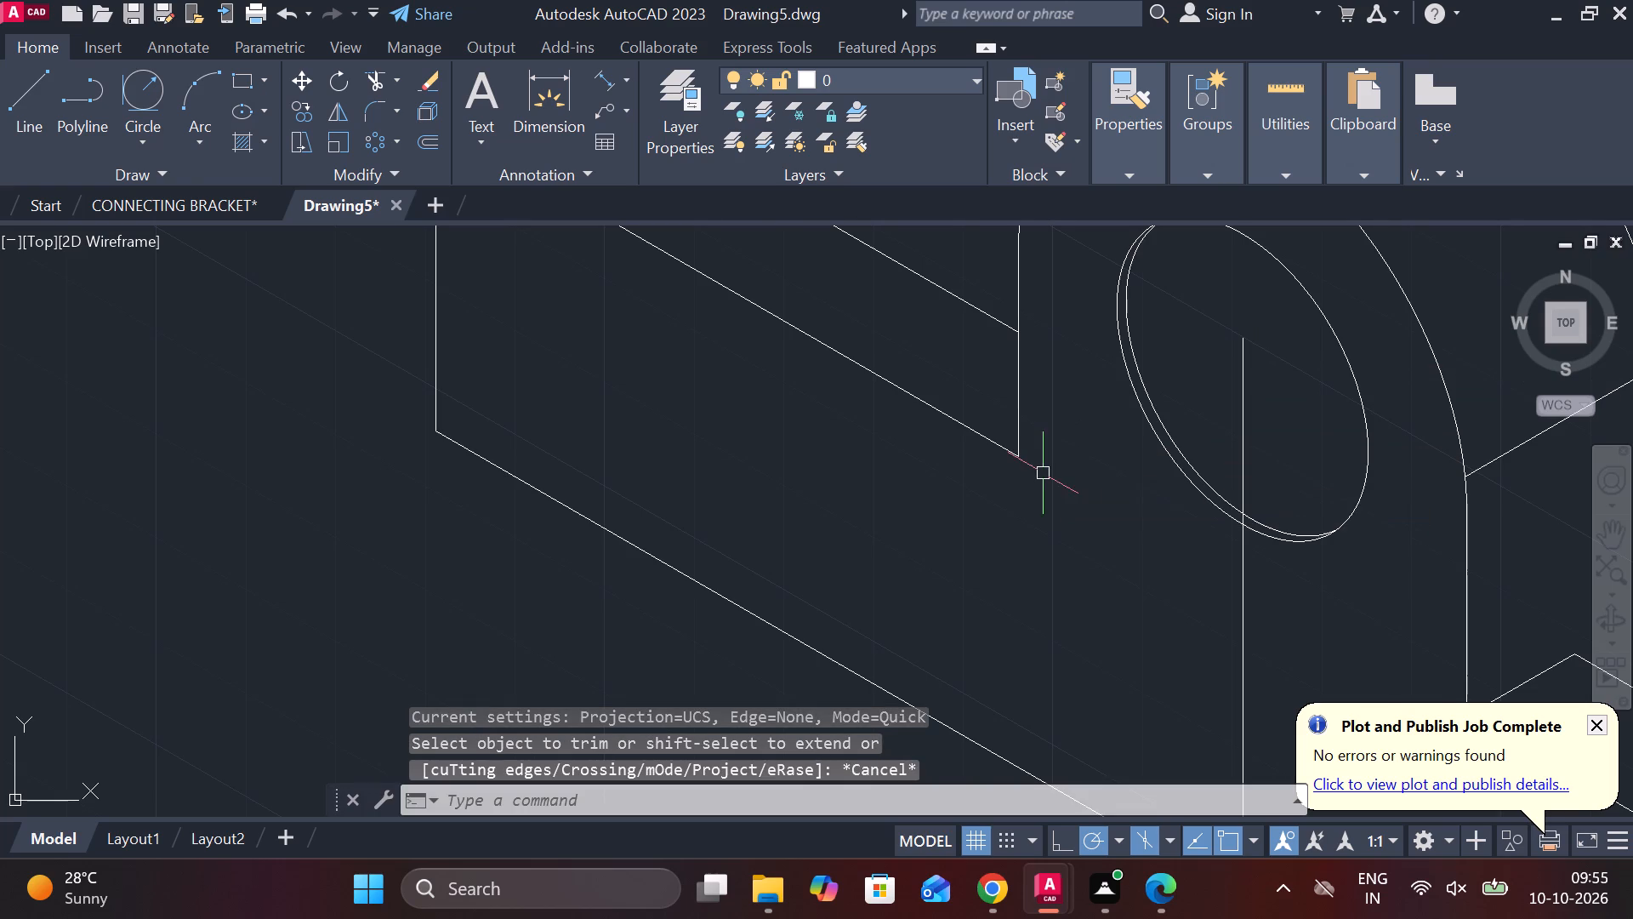
Add an aligned dimension across the base's end, from the front bottom corner to the rear bottom corner, offset outward below the eyelet.
scroll(1043, 473, "down", 2)
middle_click_drag(1103, 480, 847, 484)
scroll(1095, 469, "down", 1)
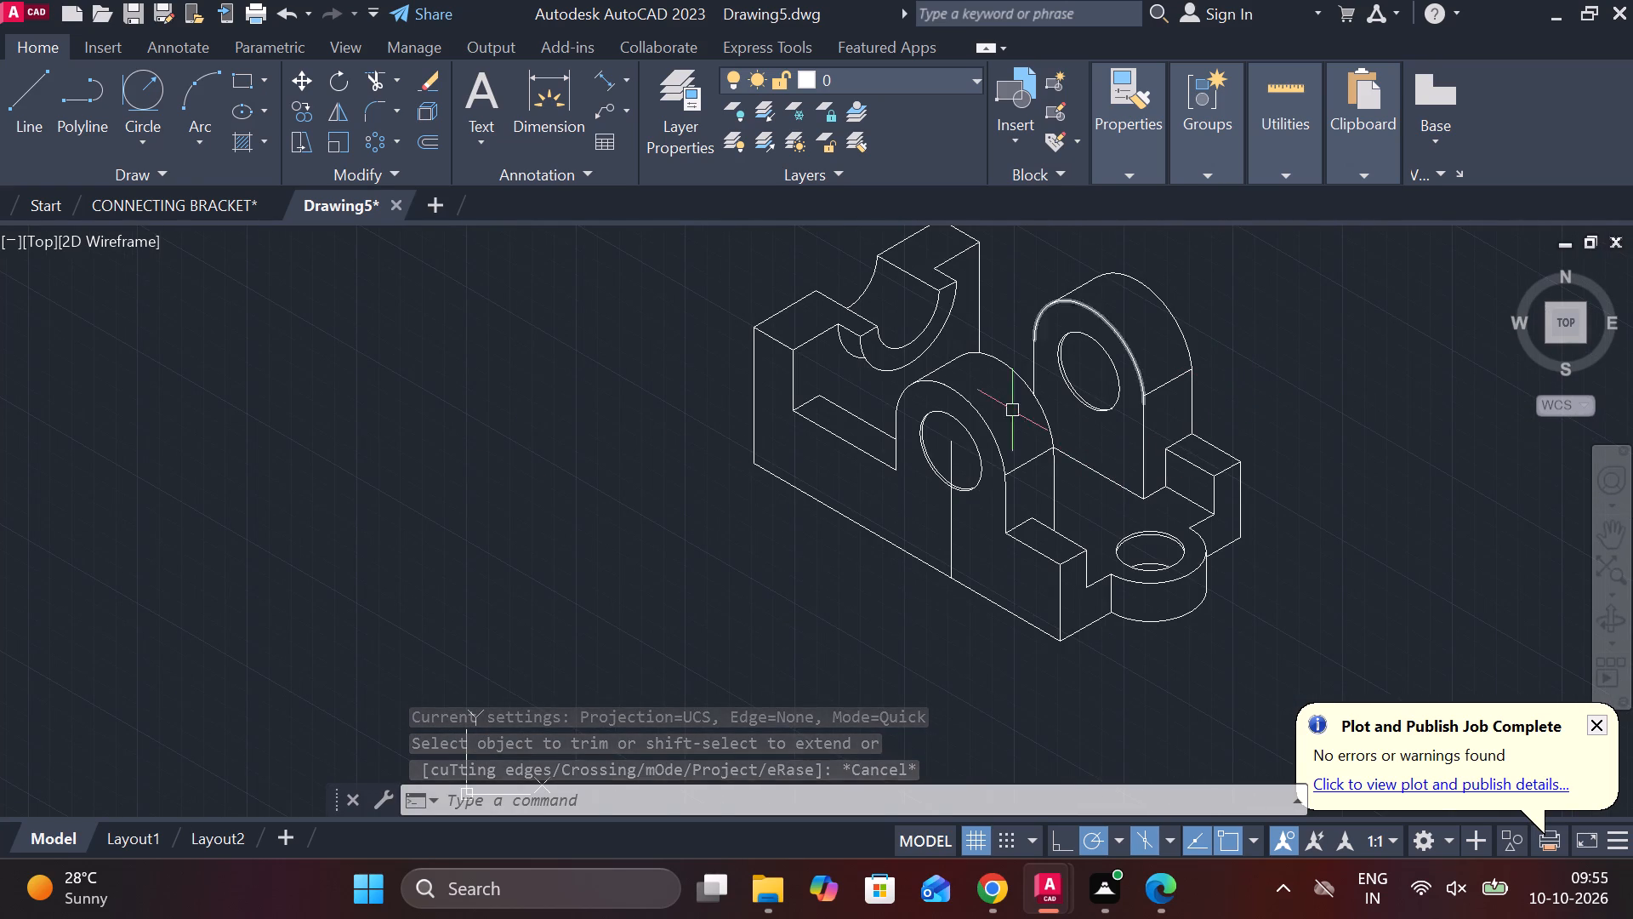
left_click(606, 82)
middle_click_drag(763, 401, 642, 352)
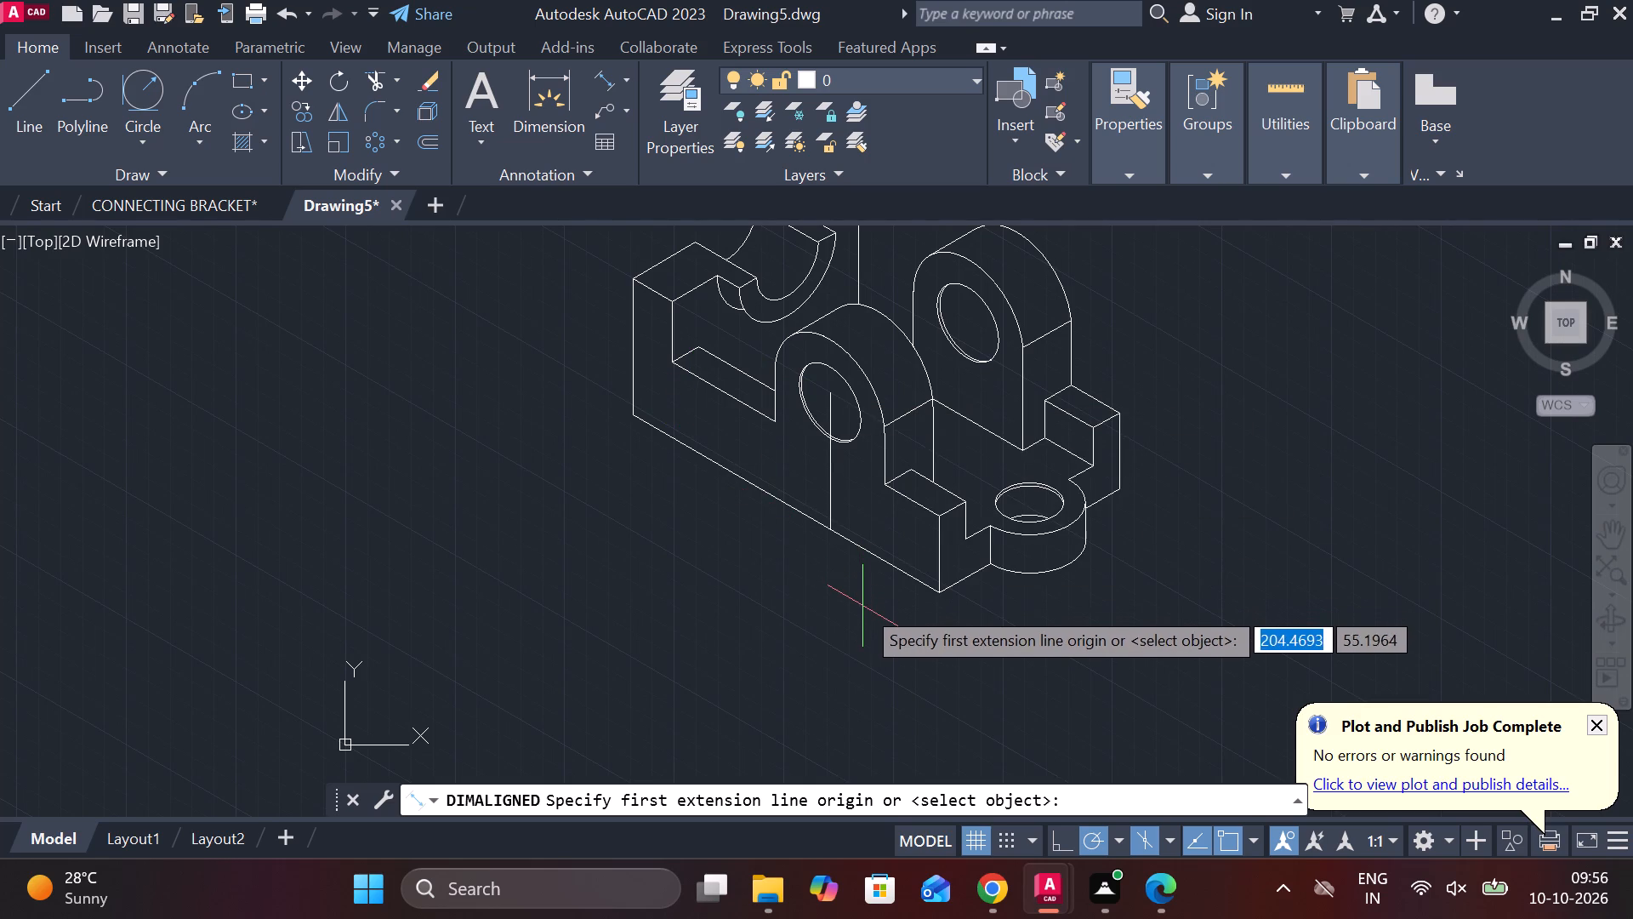
left_click(931, 594)
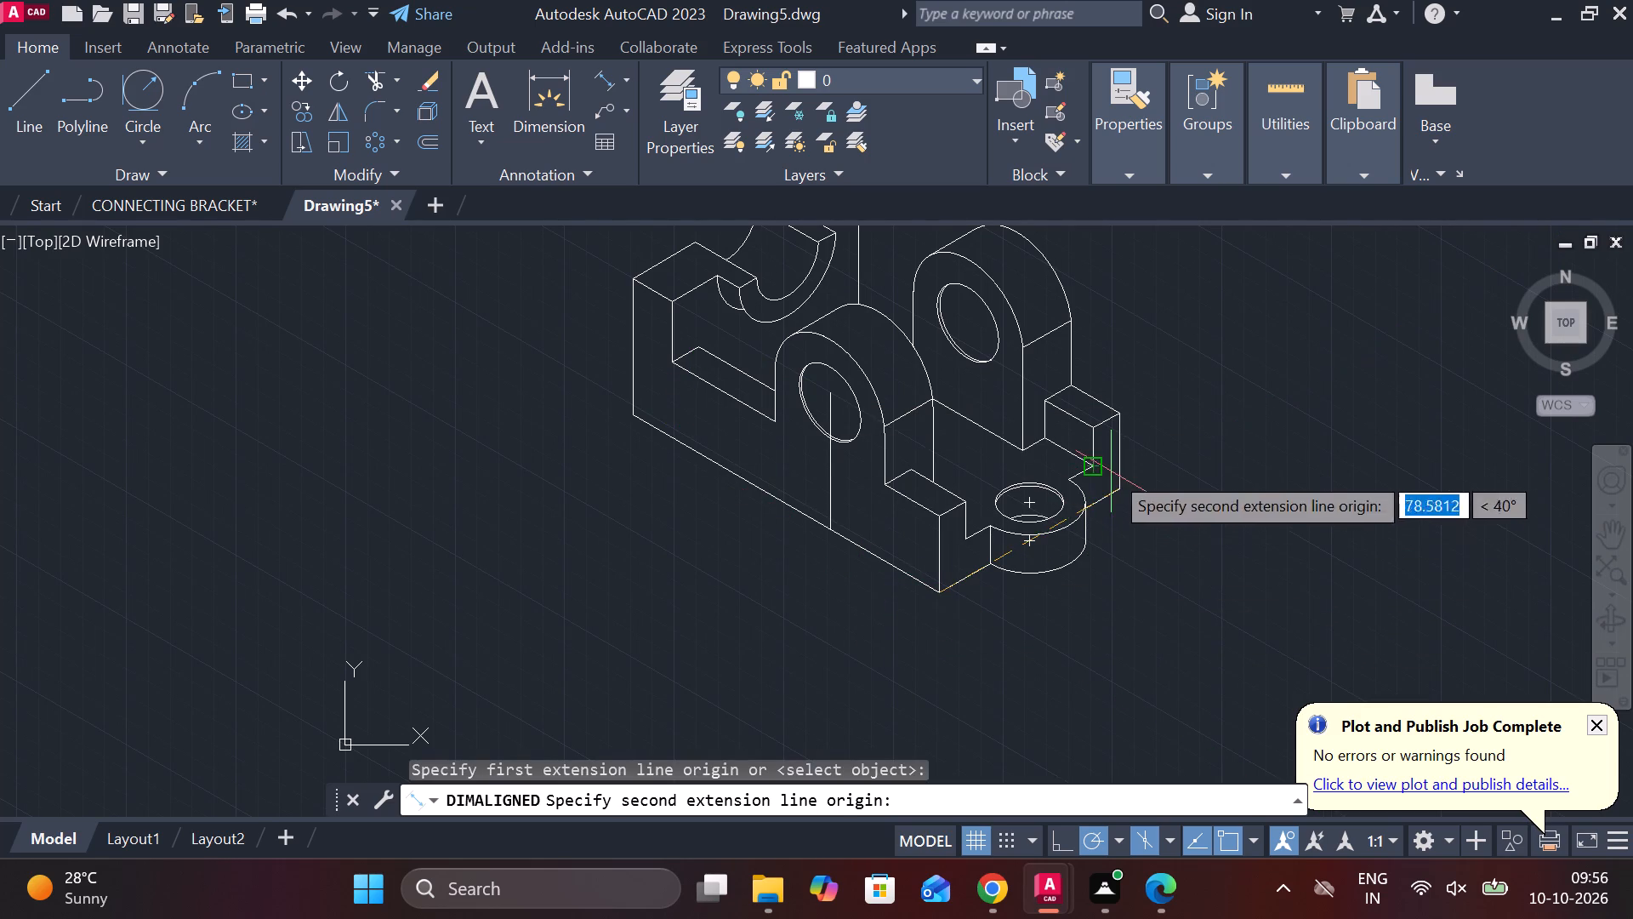
left_click(1116, 483)
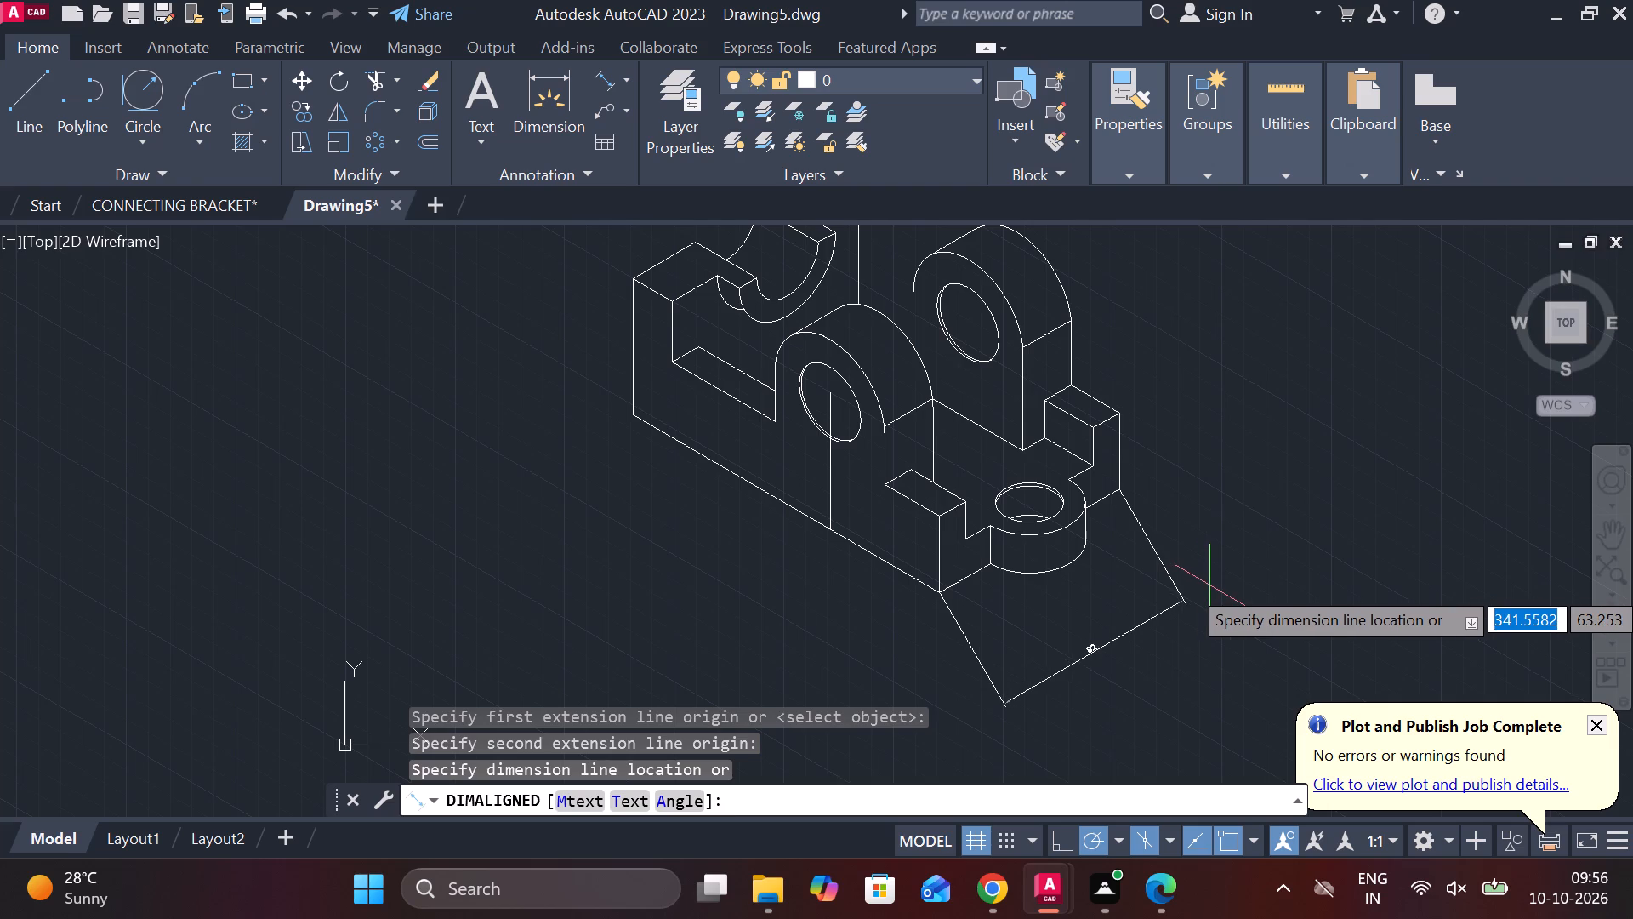
left_click(1199, 568)
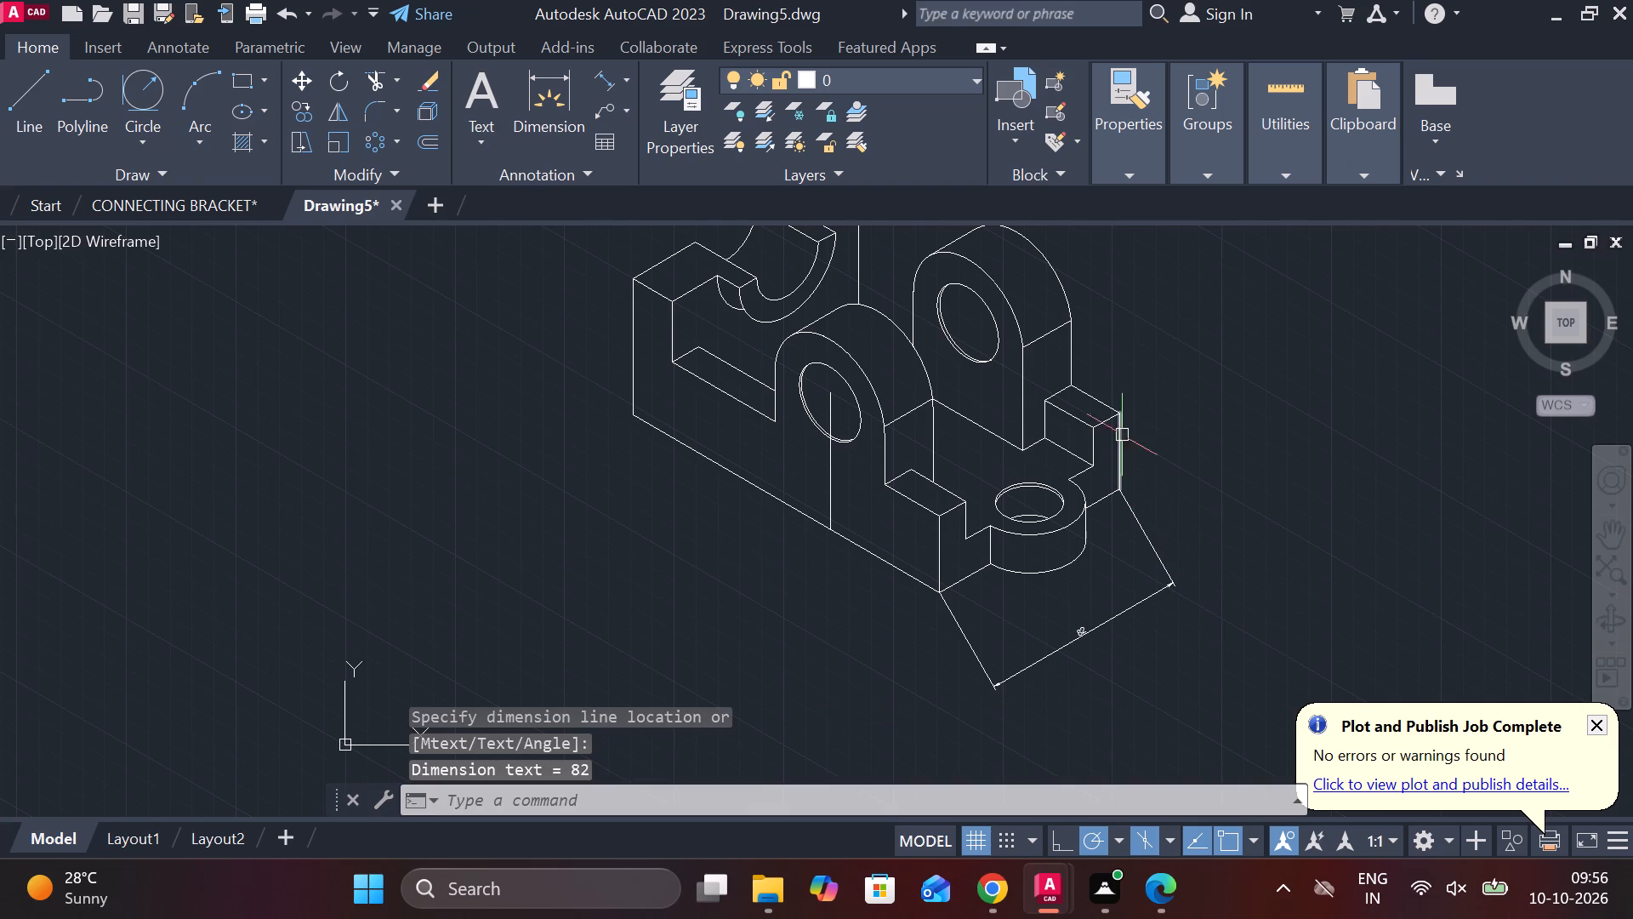
Add an aligned dimension for the height of the rear corner block's outer vertical edge, placed outside the bracket.
key("space")
left_click(1119, 415)
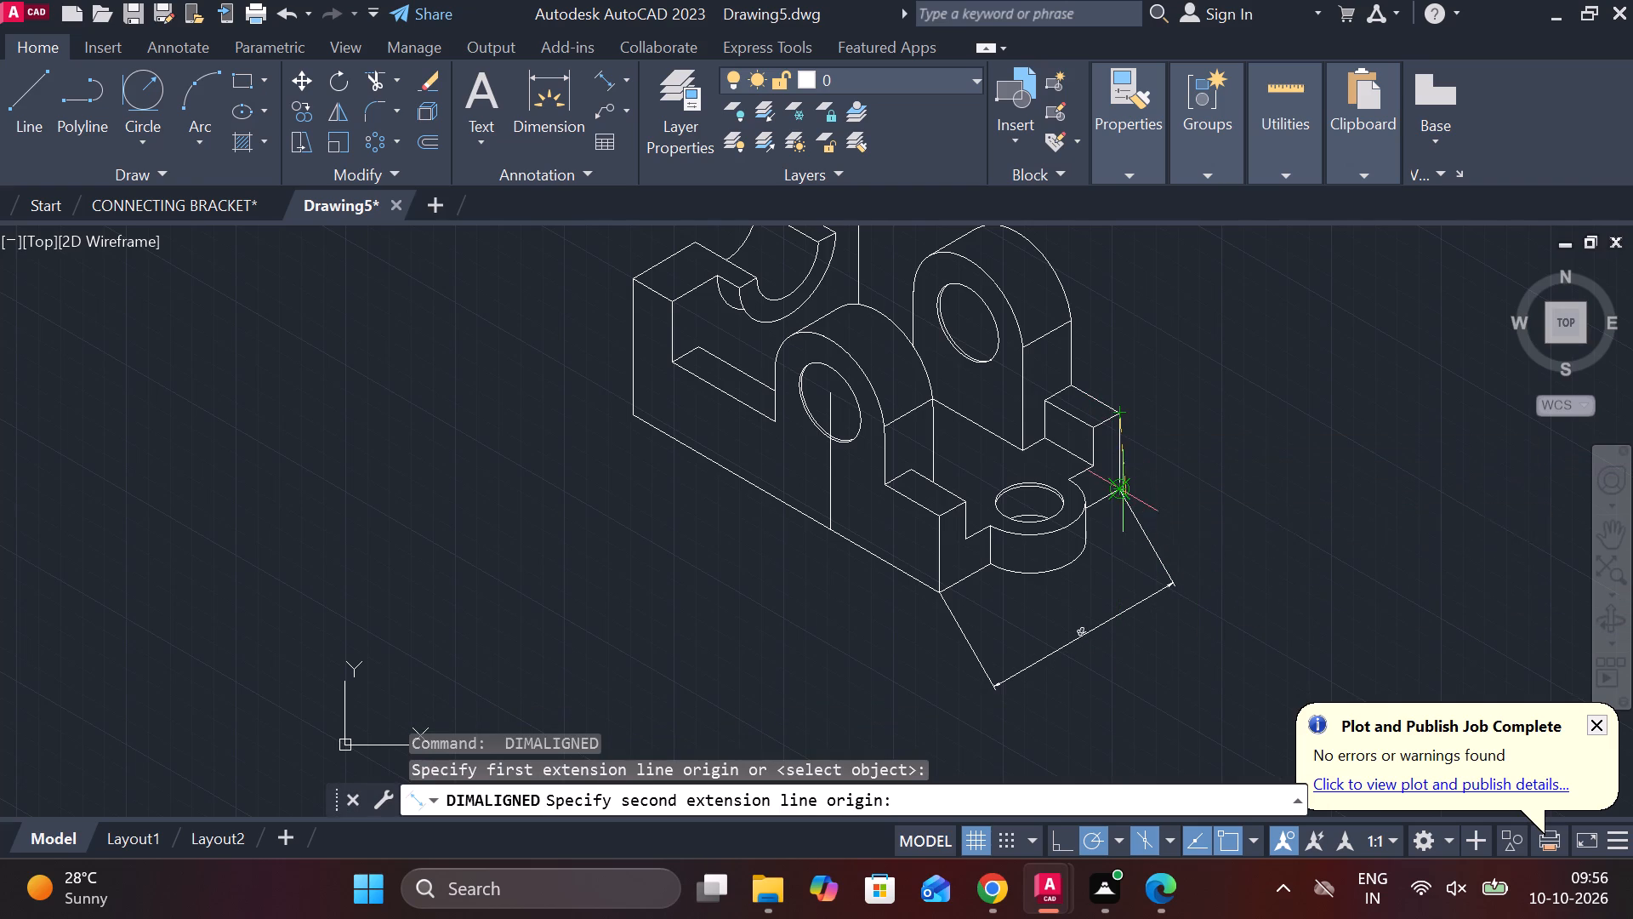
left_click(1123, 491)
left_click(1181, 461)
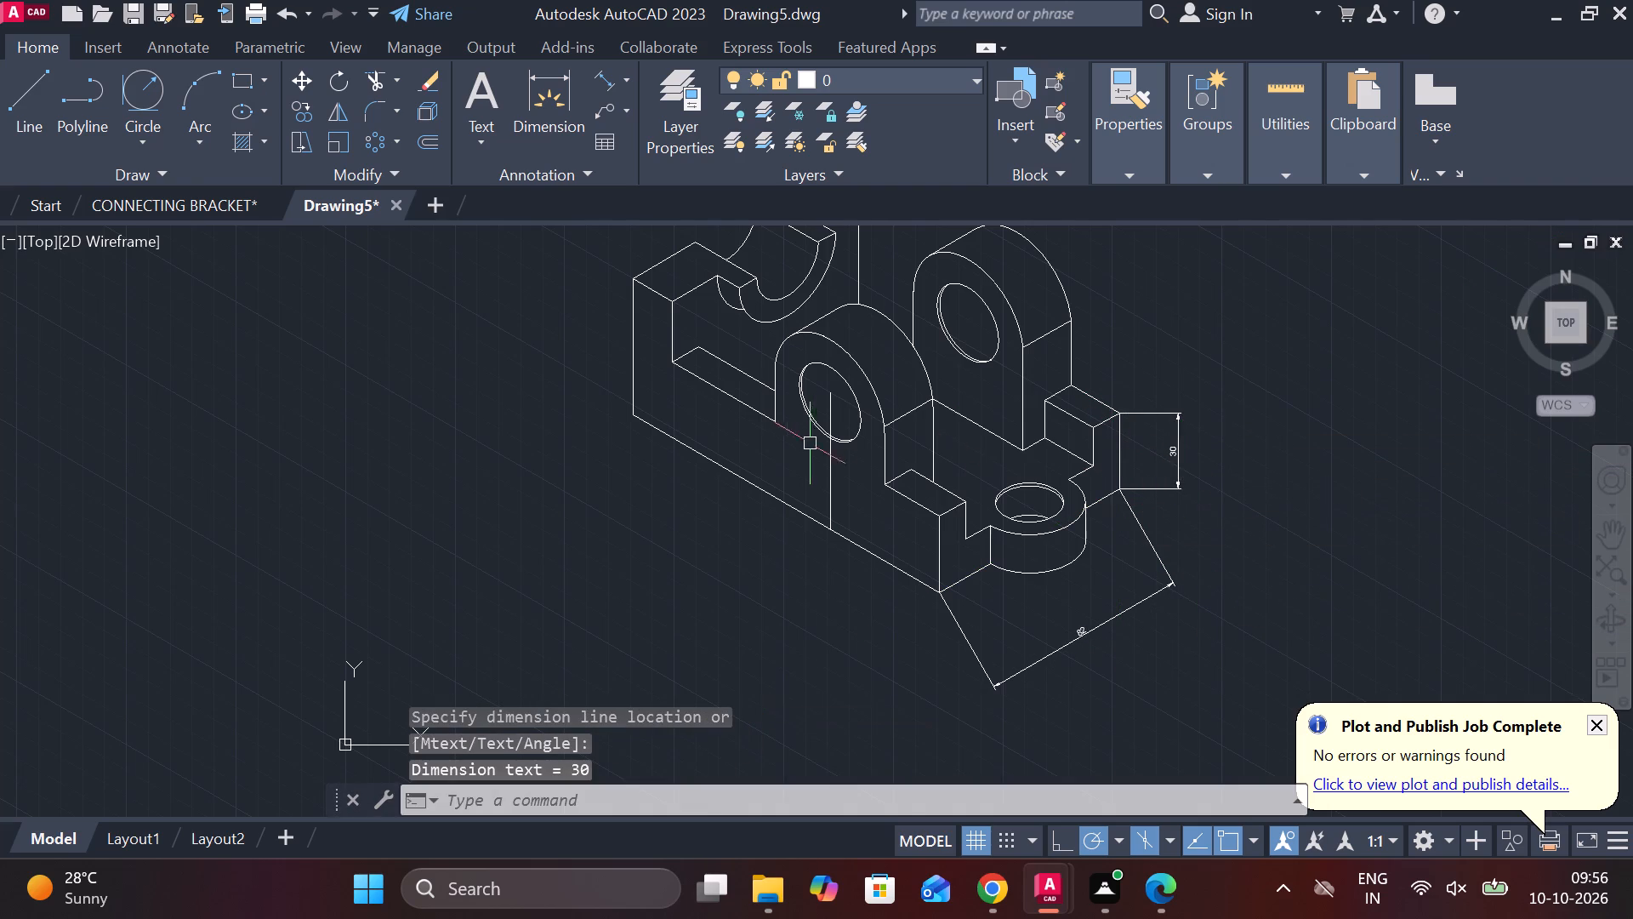
Add an aligned dimension along the full length of the base's long front bottom edge, offset outward below the bracket.
key("space")
left_click(637, 419)
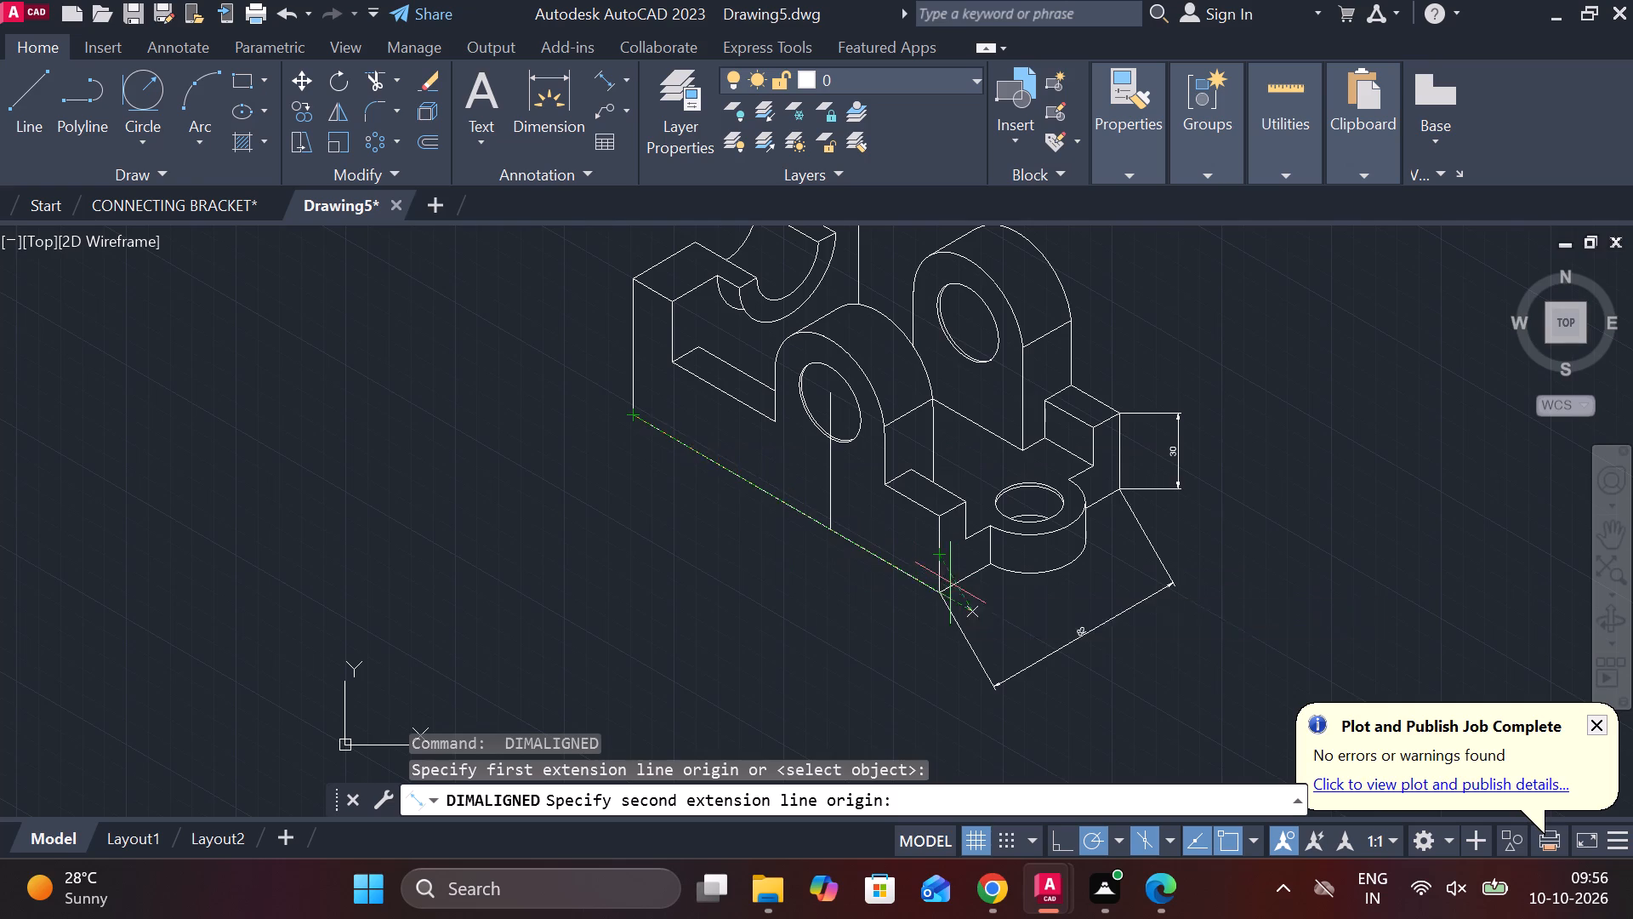
left_click(946, 595)
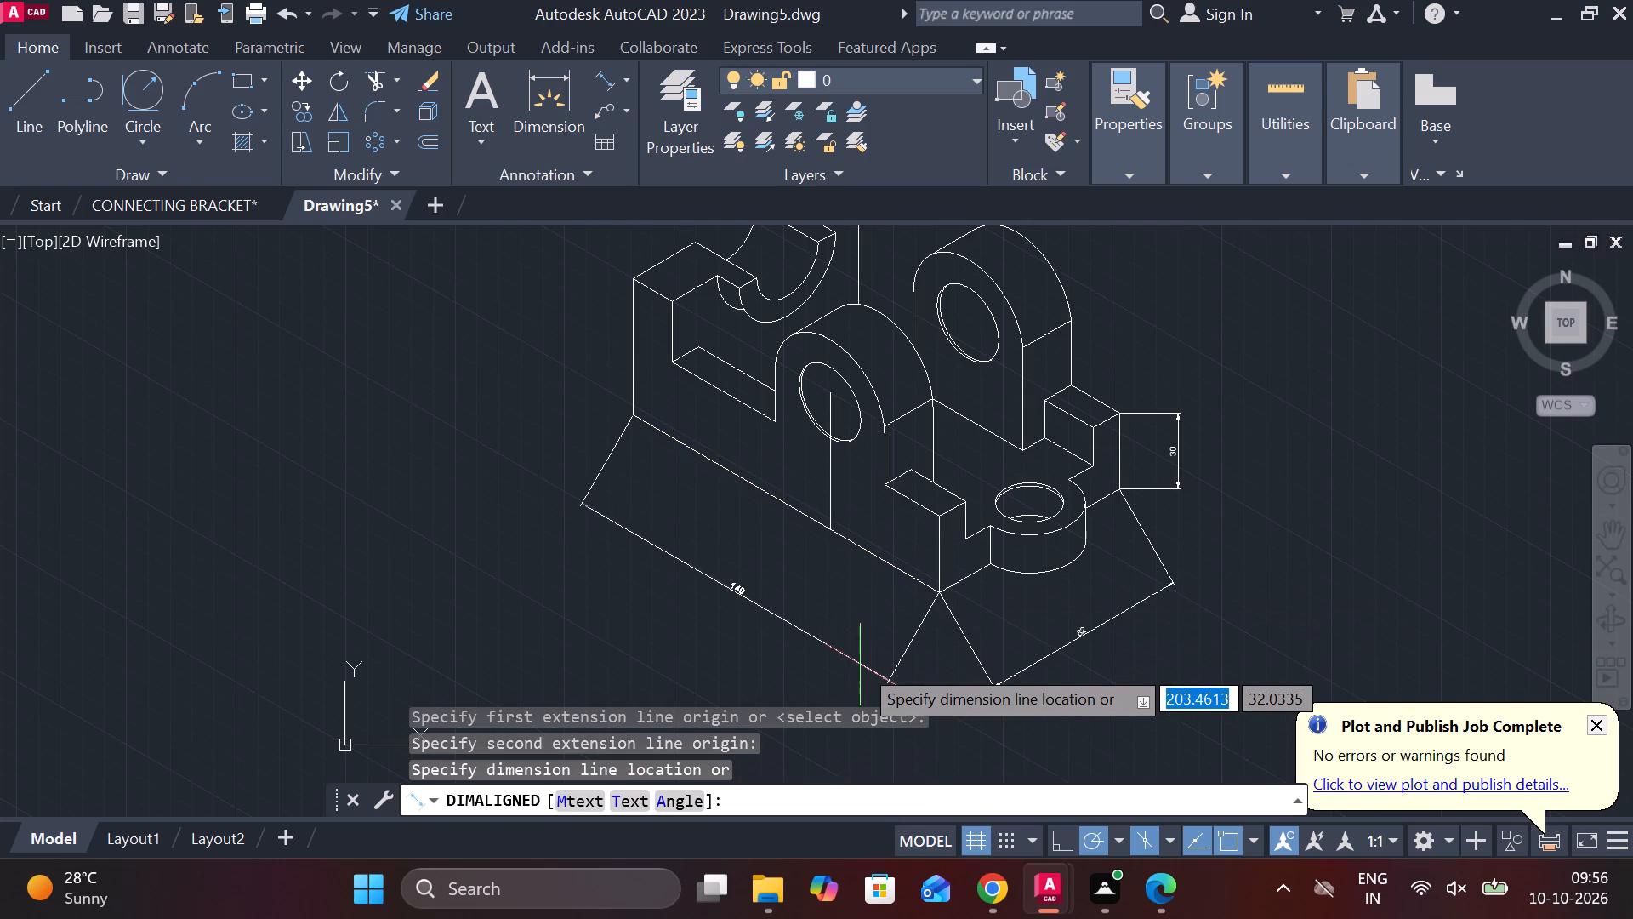
middle_click_drag(853, 659, 839, 608)
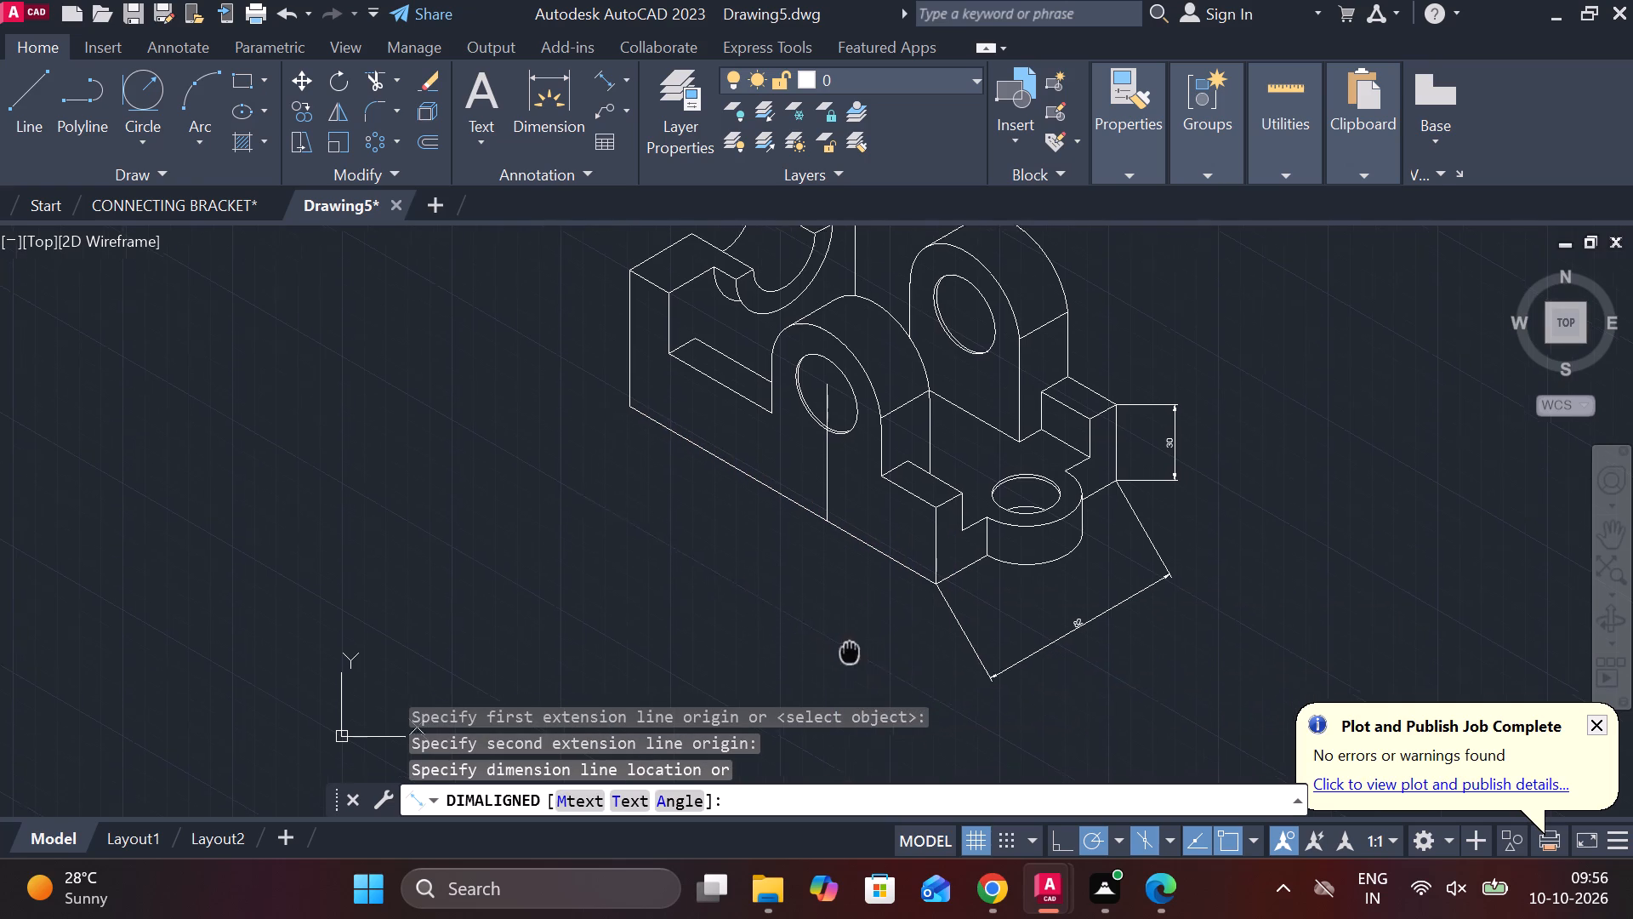
middle_click_drag(839, 608, 834, 591)
left_click(825, 596)
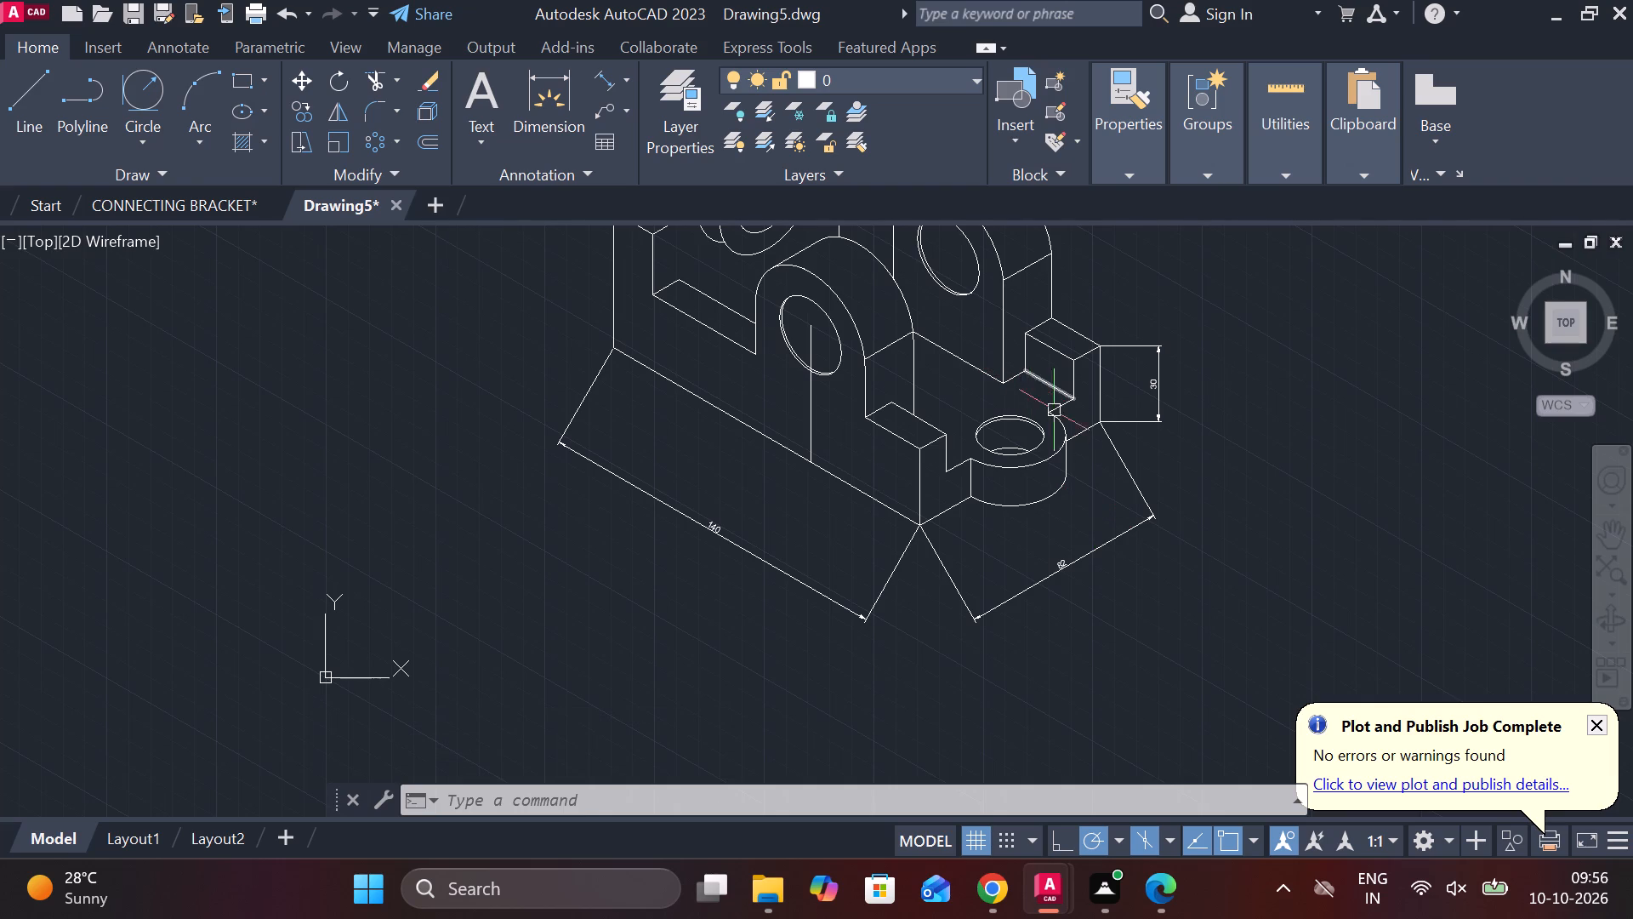
Add an aligned dimension for the height of the recessed end block's outer vertical edge, placed outside the bracket.
middle_click_drag(1211, 340, 1186, 540)
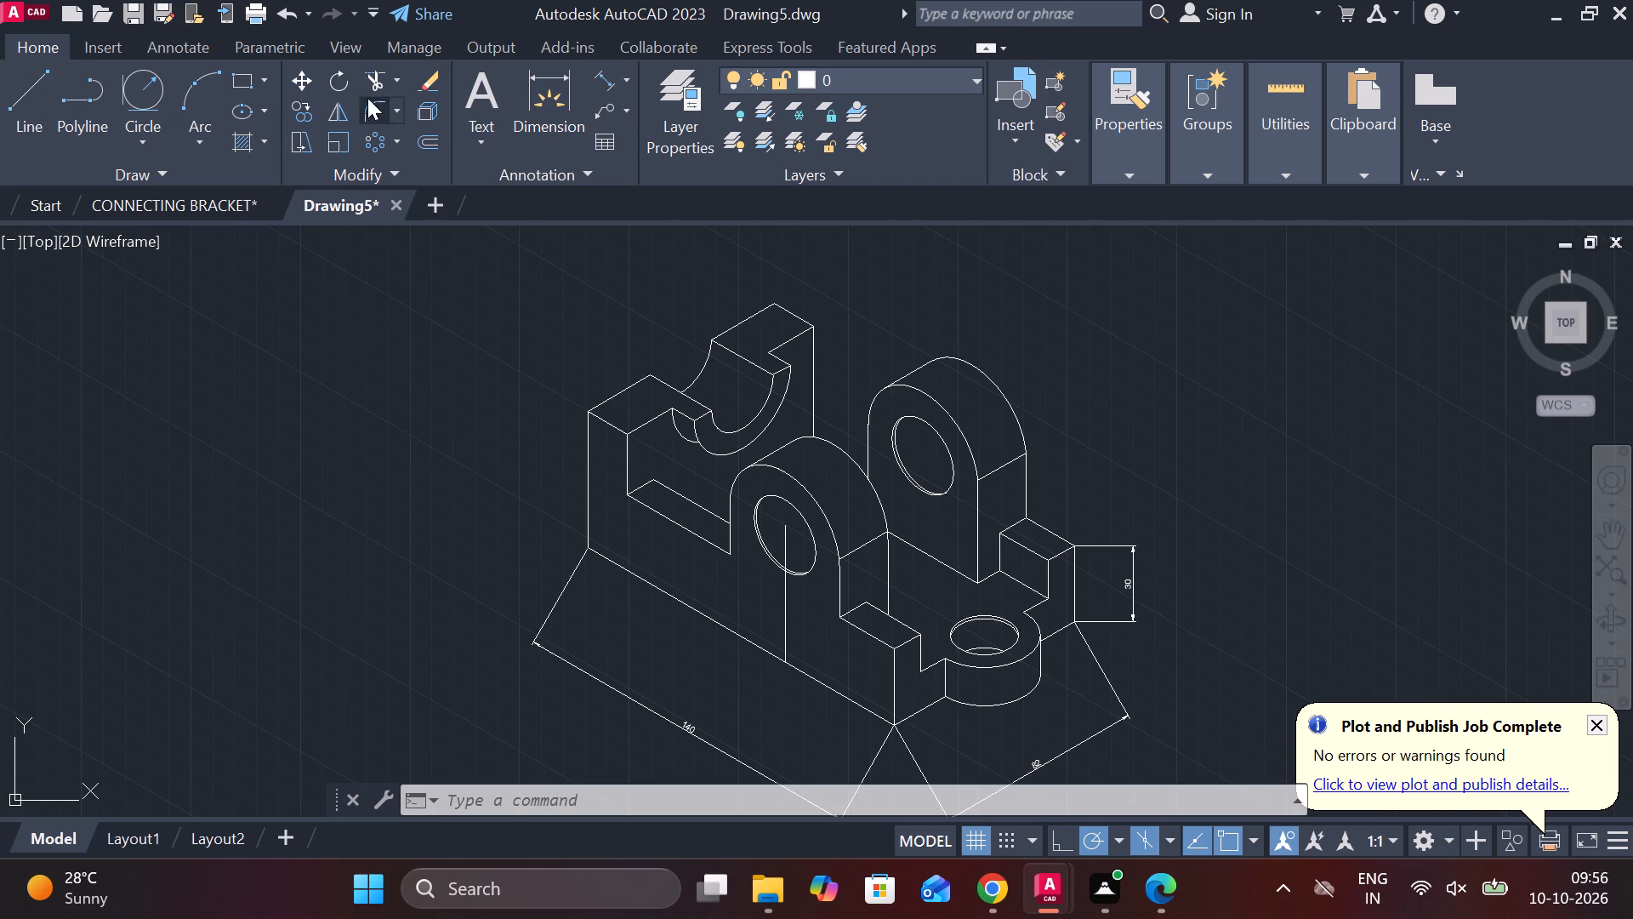
left_click(612, 84)
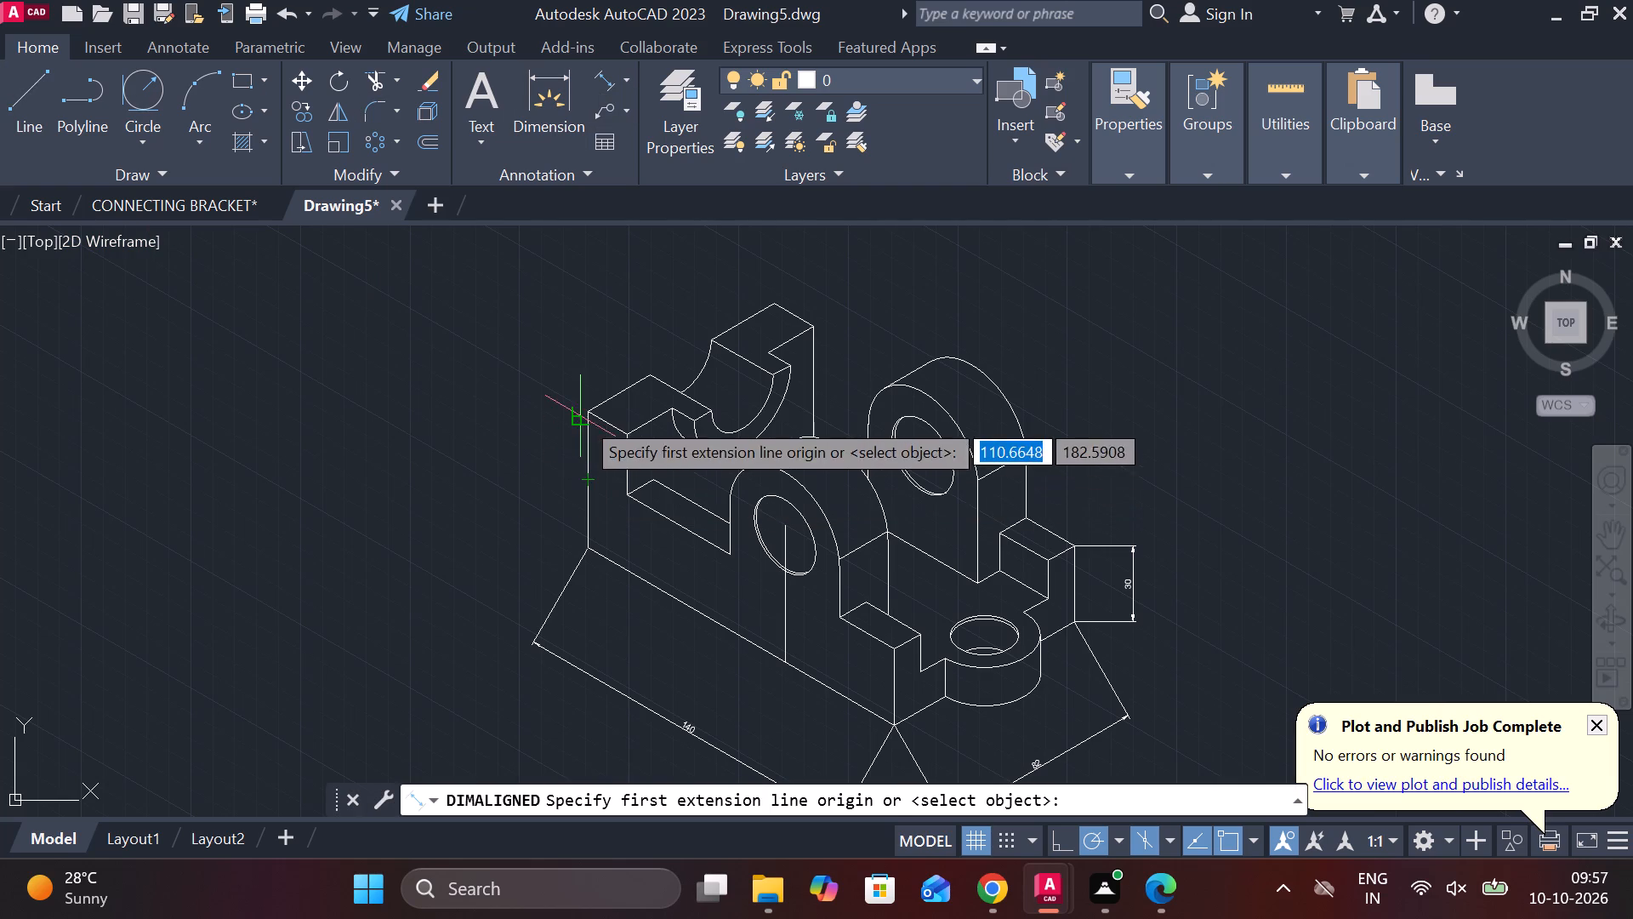
left_click(589, 413)
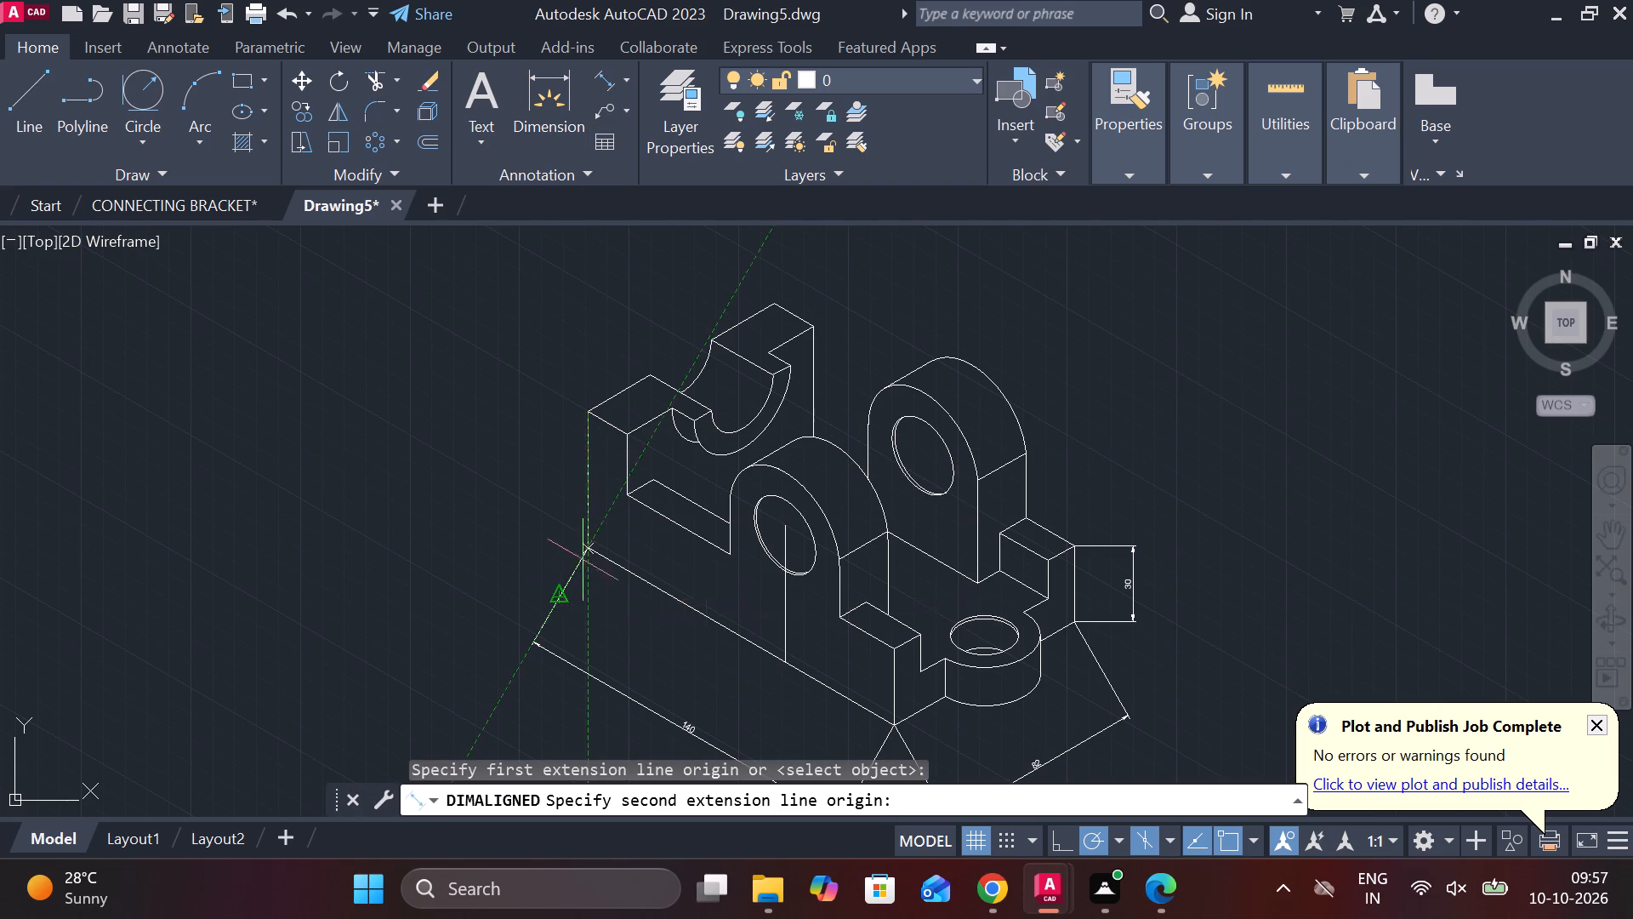
left_click(585, 553)
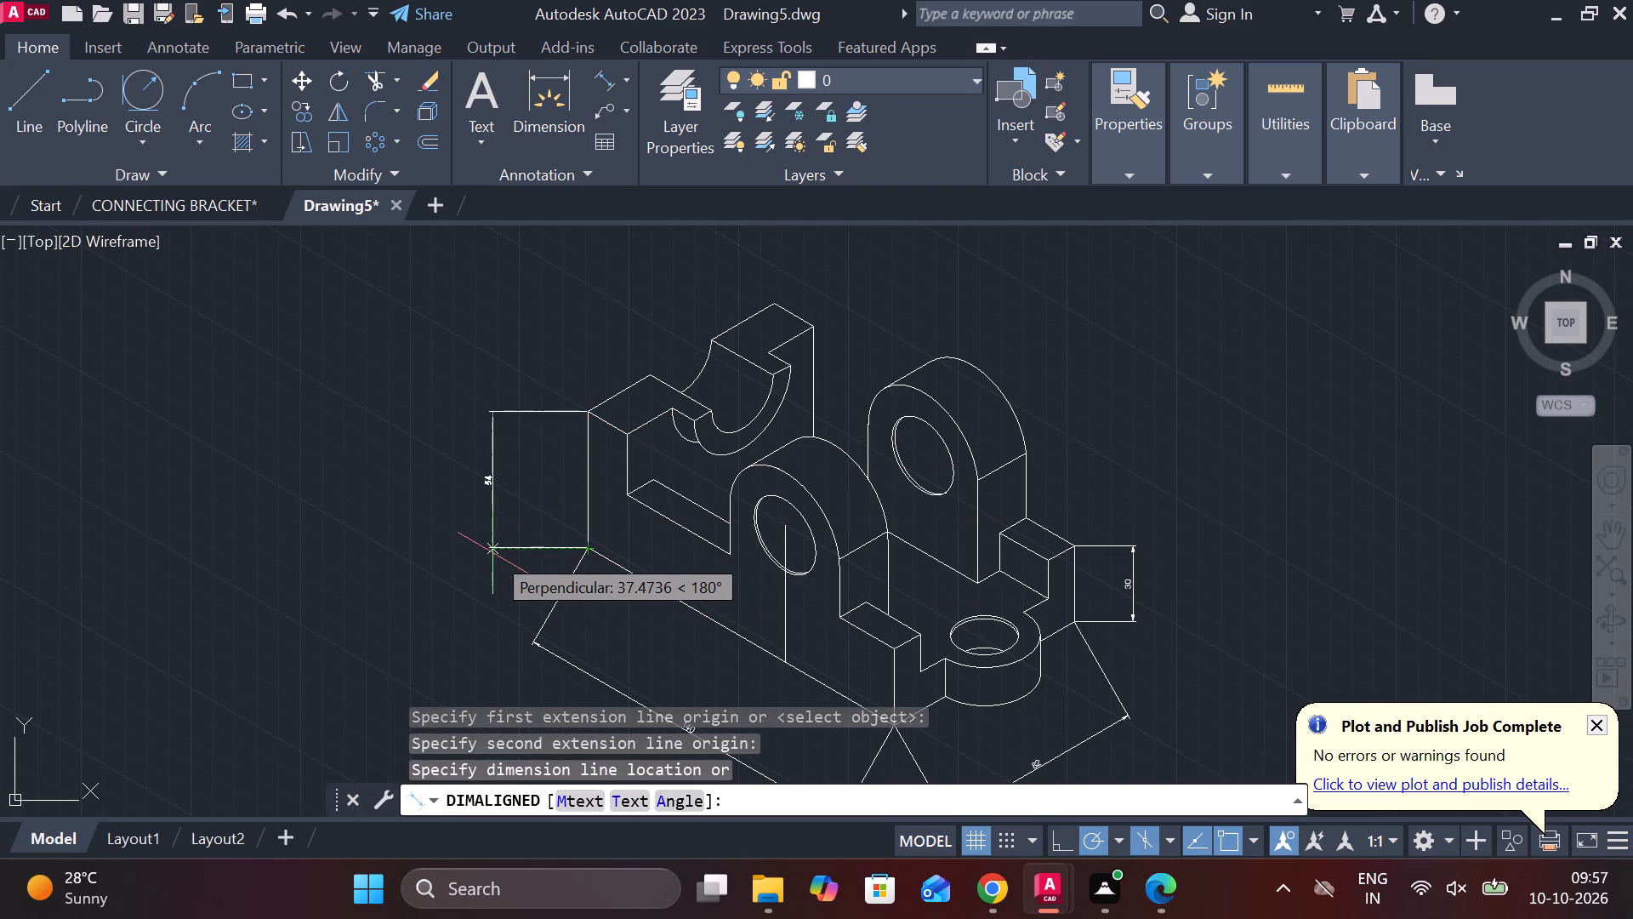
left_click(492, 553)
Add an aligned dimension for the short top front edge of the recessed end block, placed just below that edge.
scroll(552, 454, "up", 1)
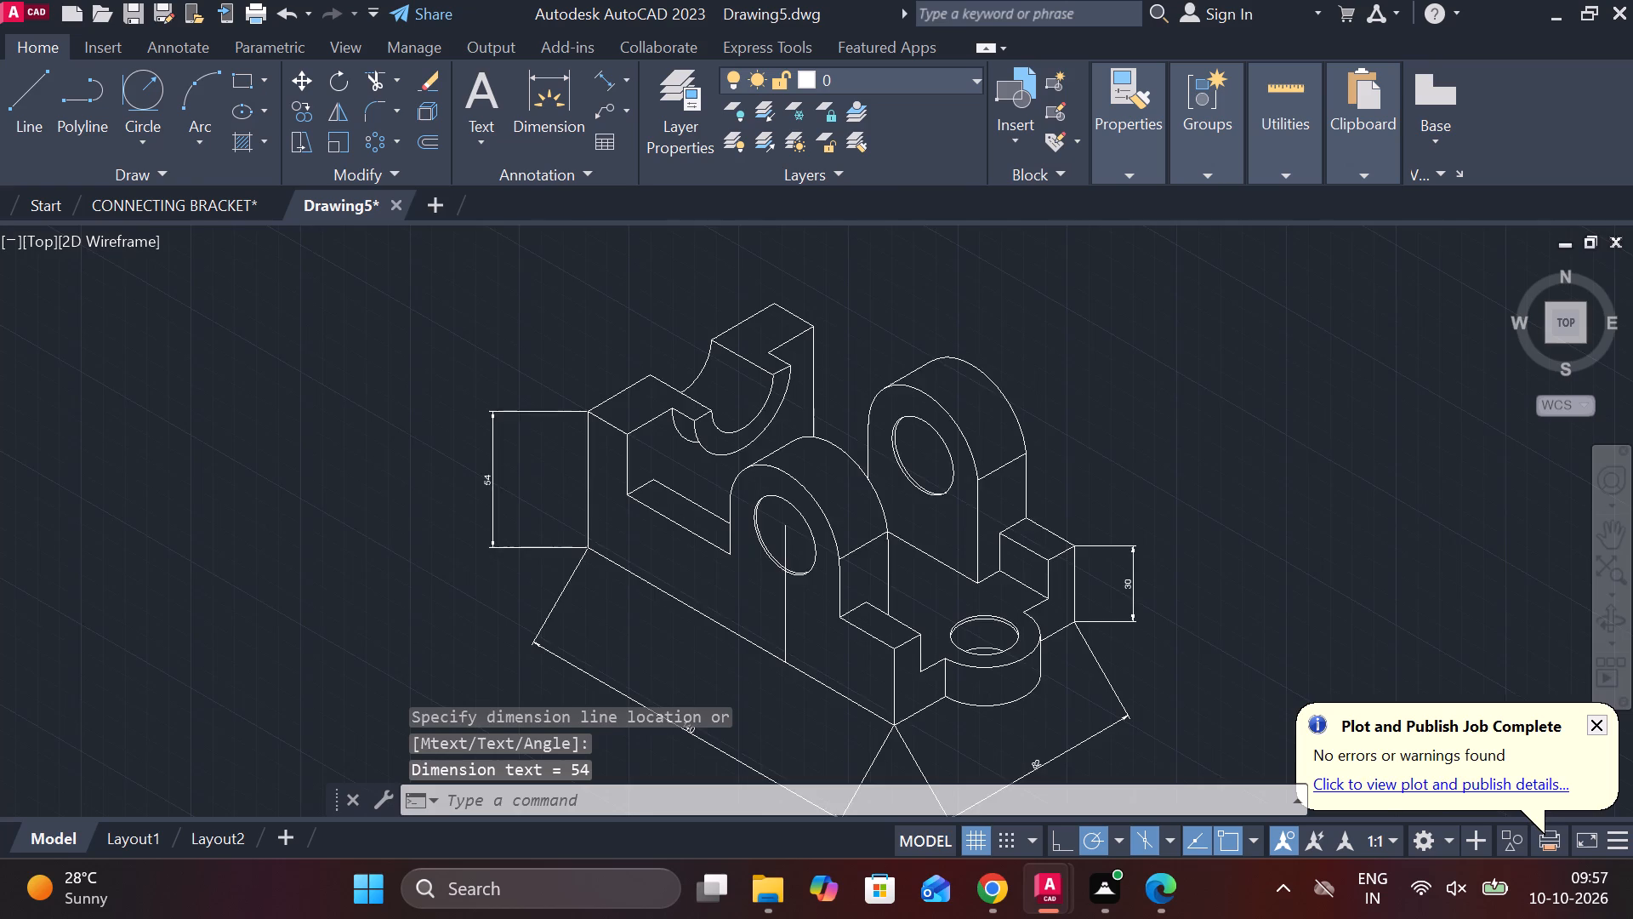
key("space")
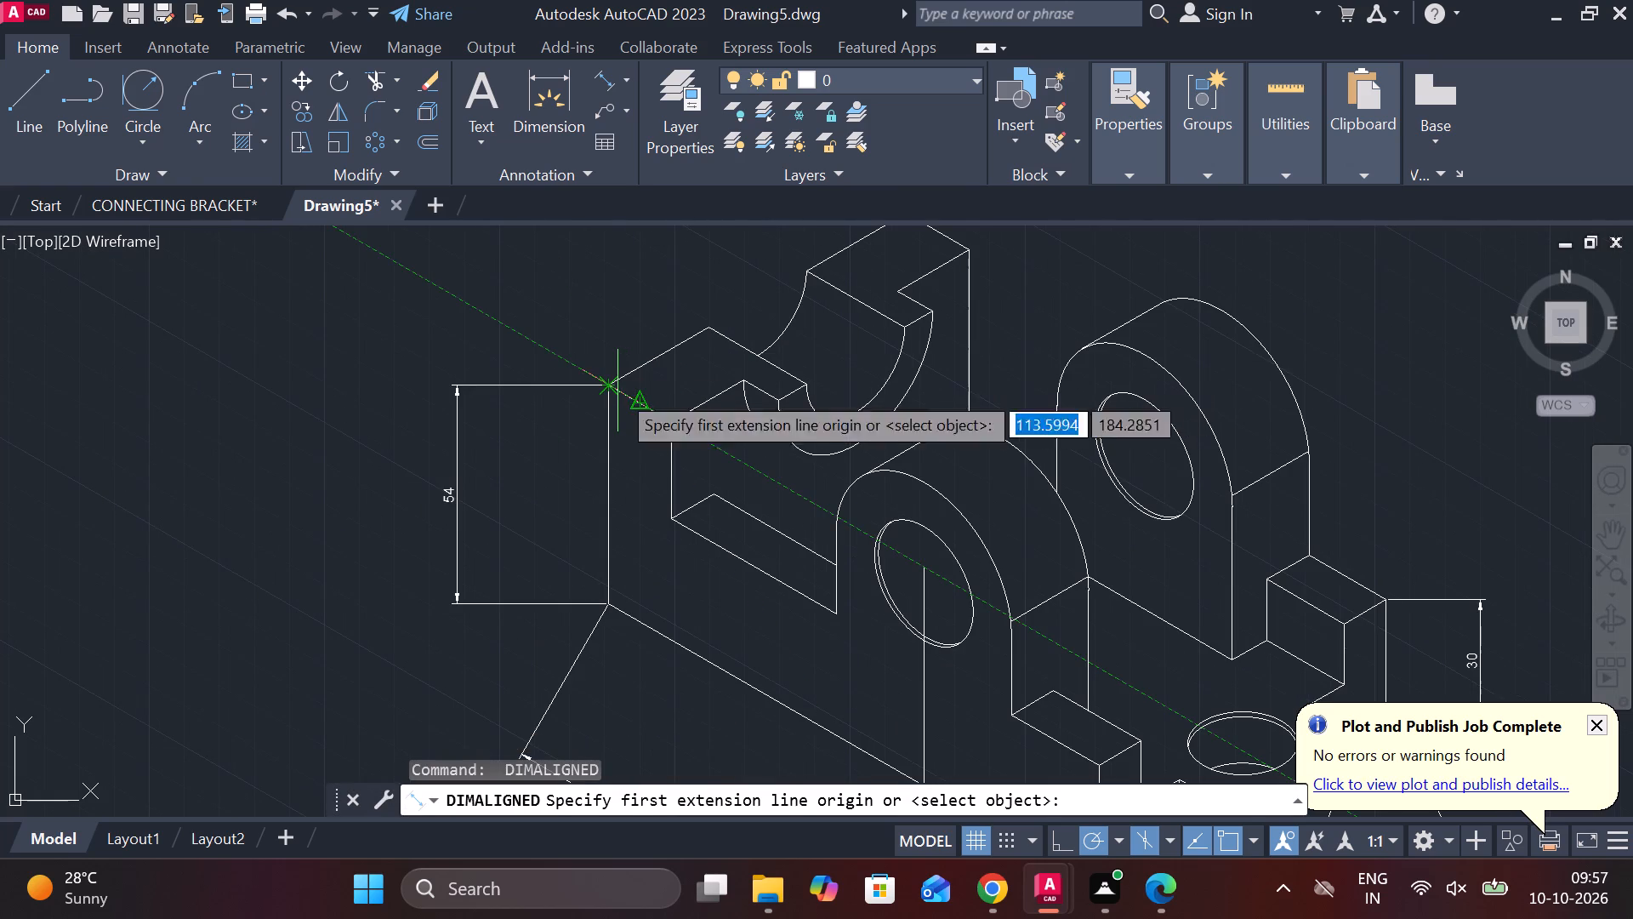
scroll(617, 391, "up", 3)
left_click(578, 363)
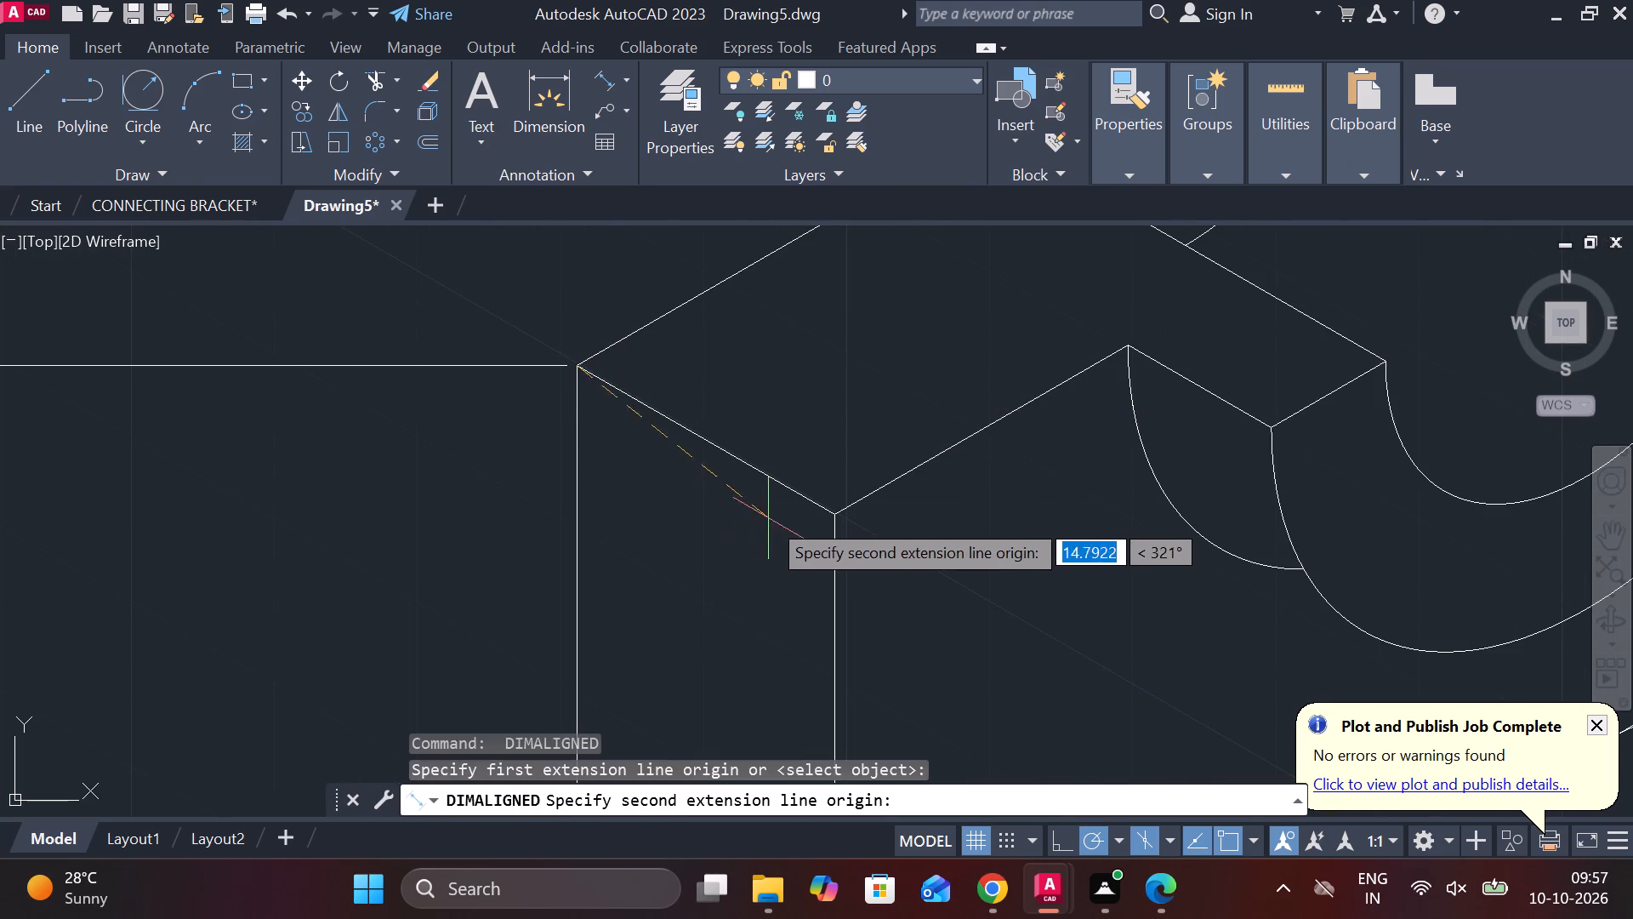
left_click(836, 511)
middle_click_drag(726, 581, 808, 442)
left_click(728, 488)
Add an aligned dimension along the base from the foot of the front hole's centre line to the recessed end's corner, inside the overall length dimension.
middle_click_drag(755, 481, 647, 650)
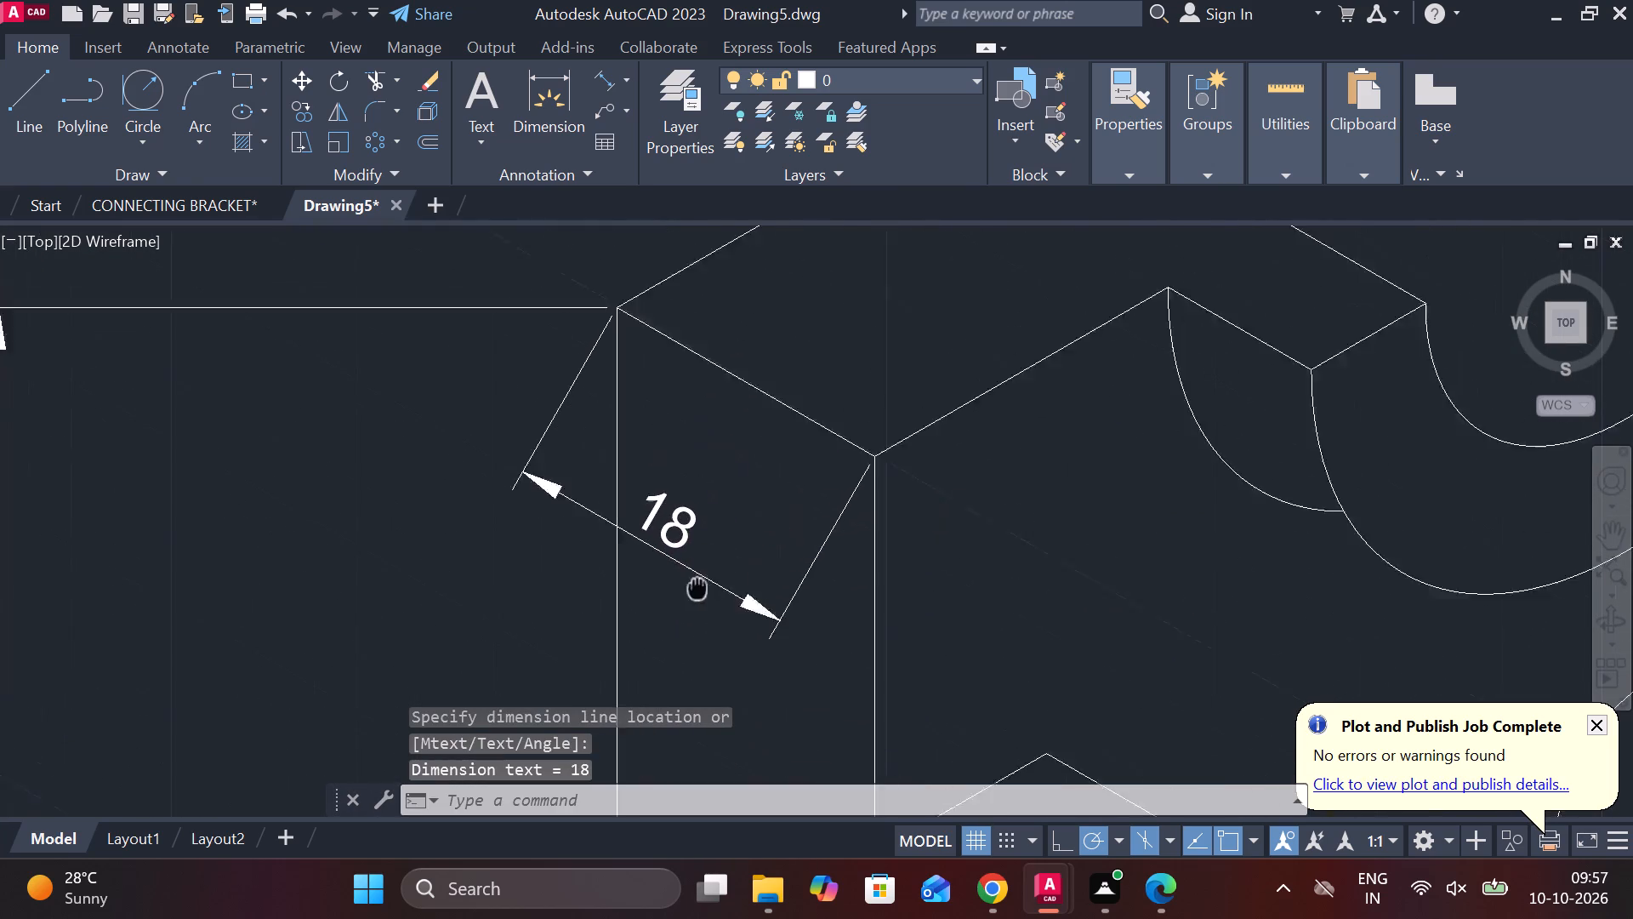
middle_click_drag(647, 650, 630, 663)
middle_click_drag(698, 451, 361, 328)
scroll(413, 348, "down", 1)
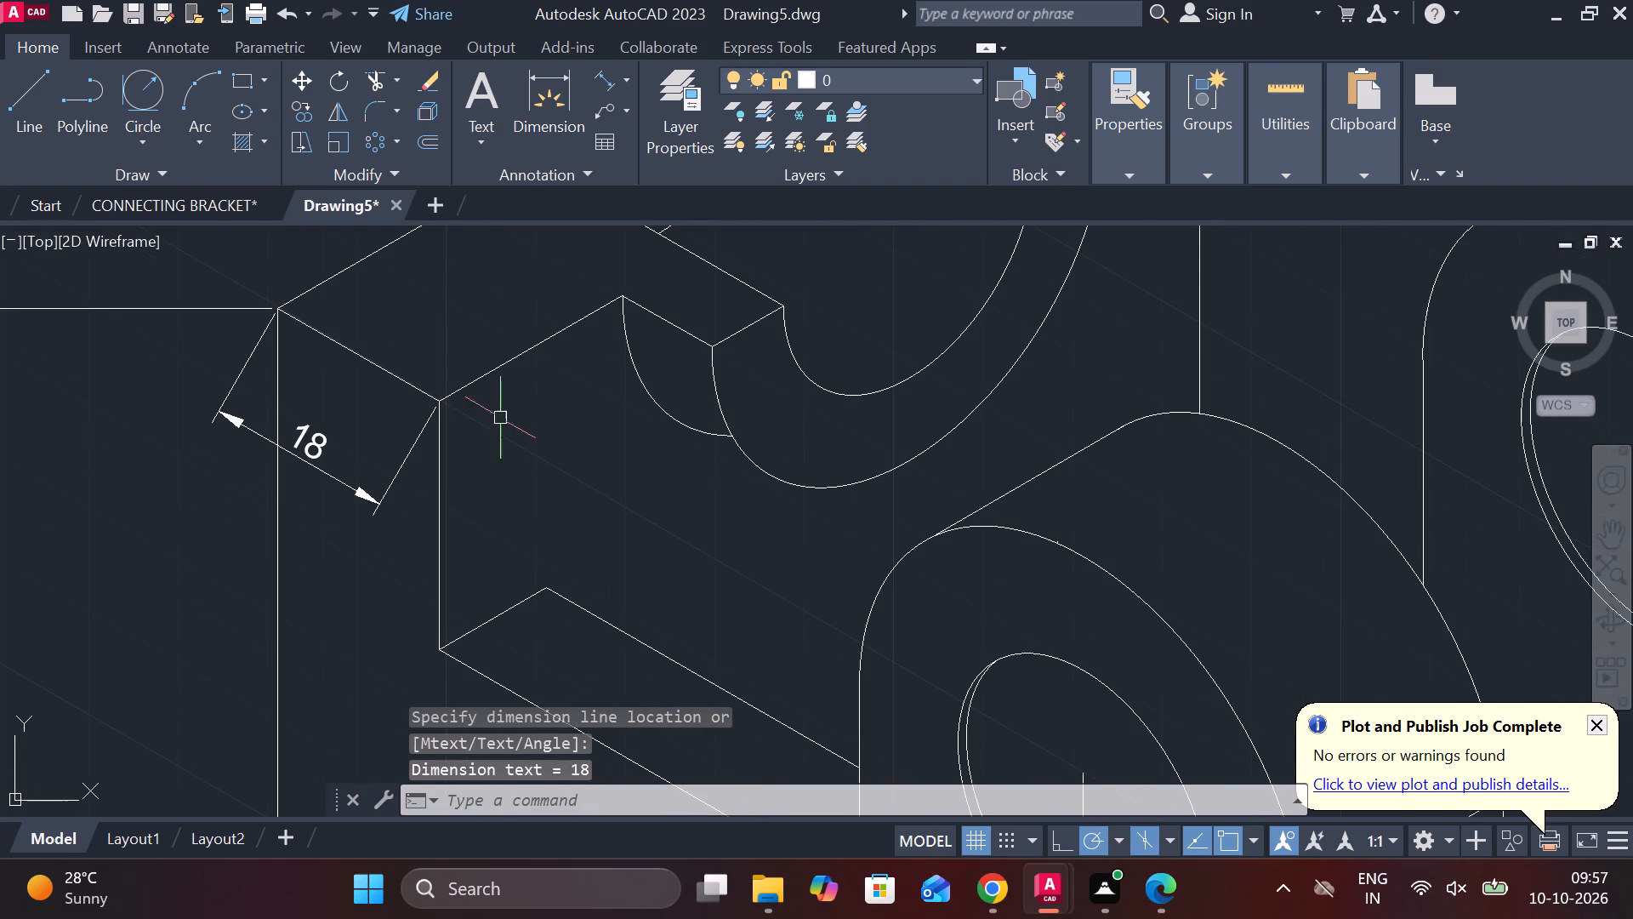
scroll(794, 505, "down", 2)
middle_click_drag(777, 560, 665, 368)
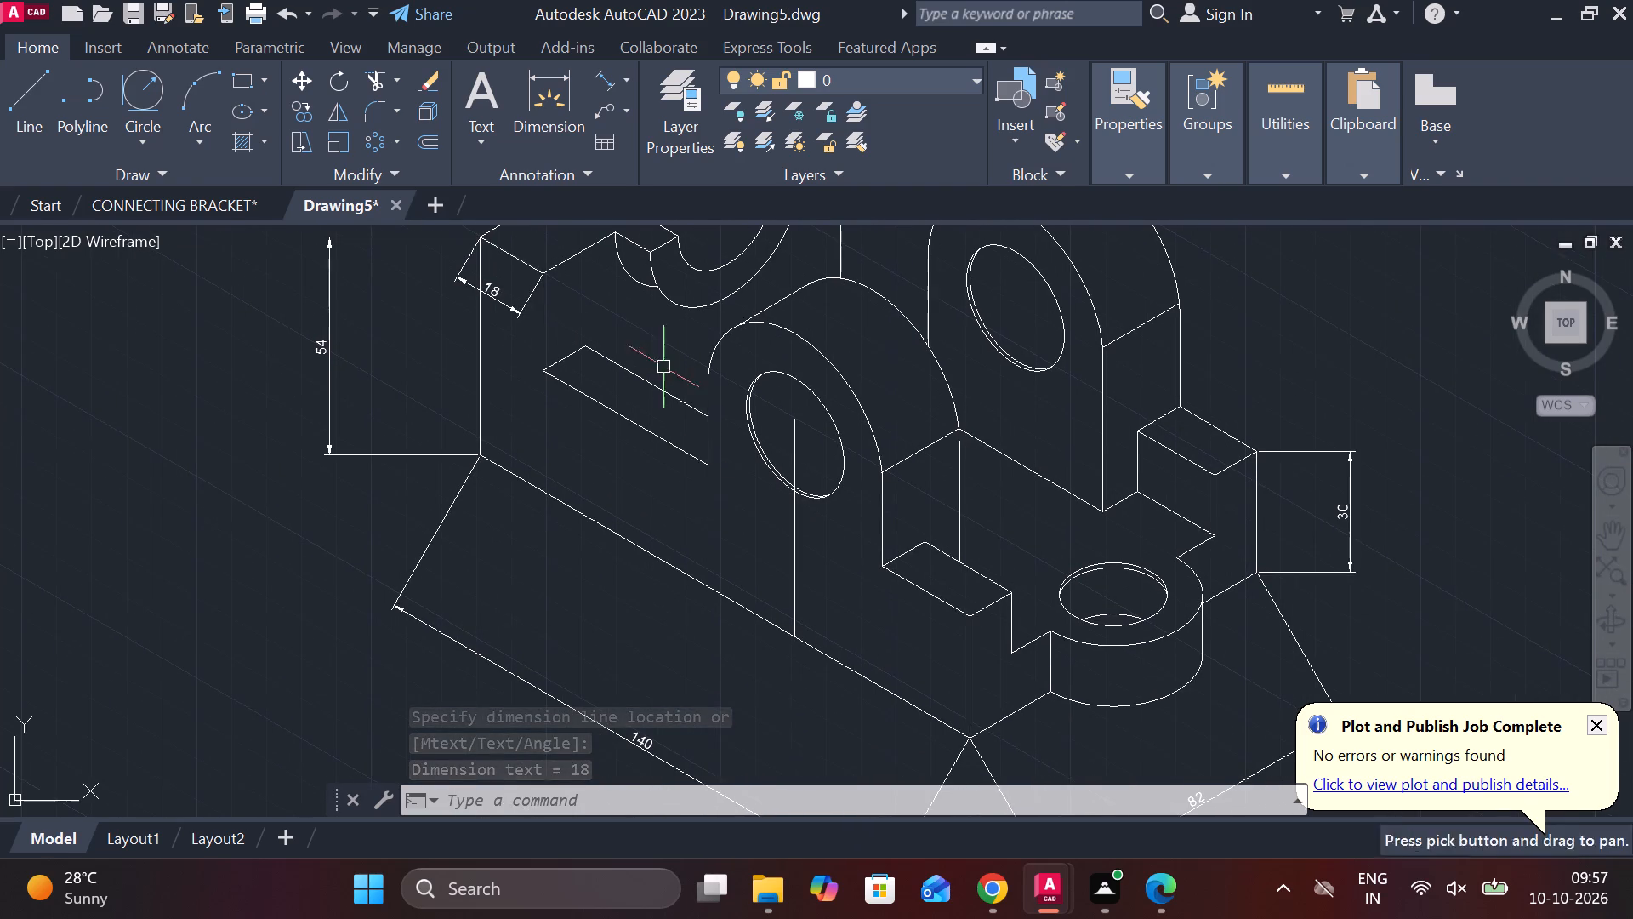
key("space")
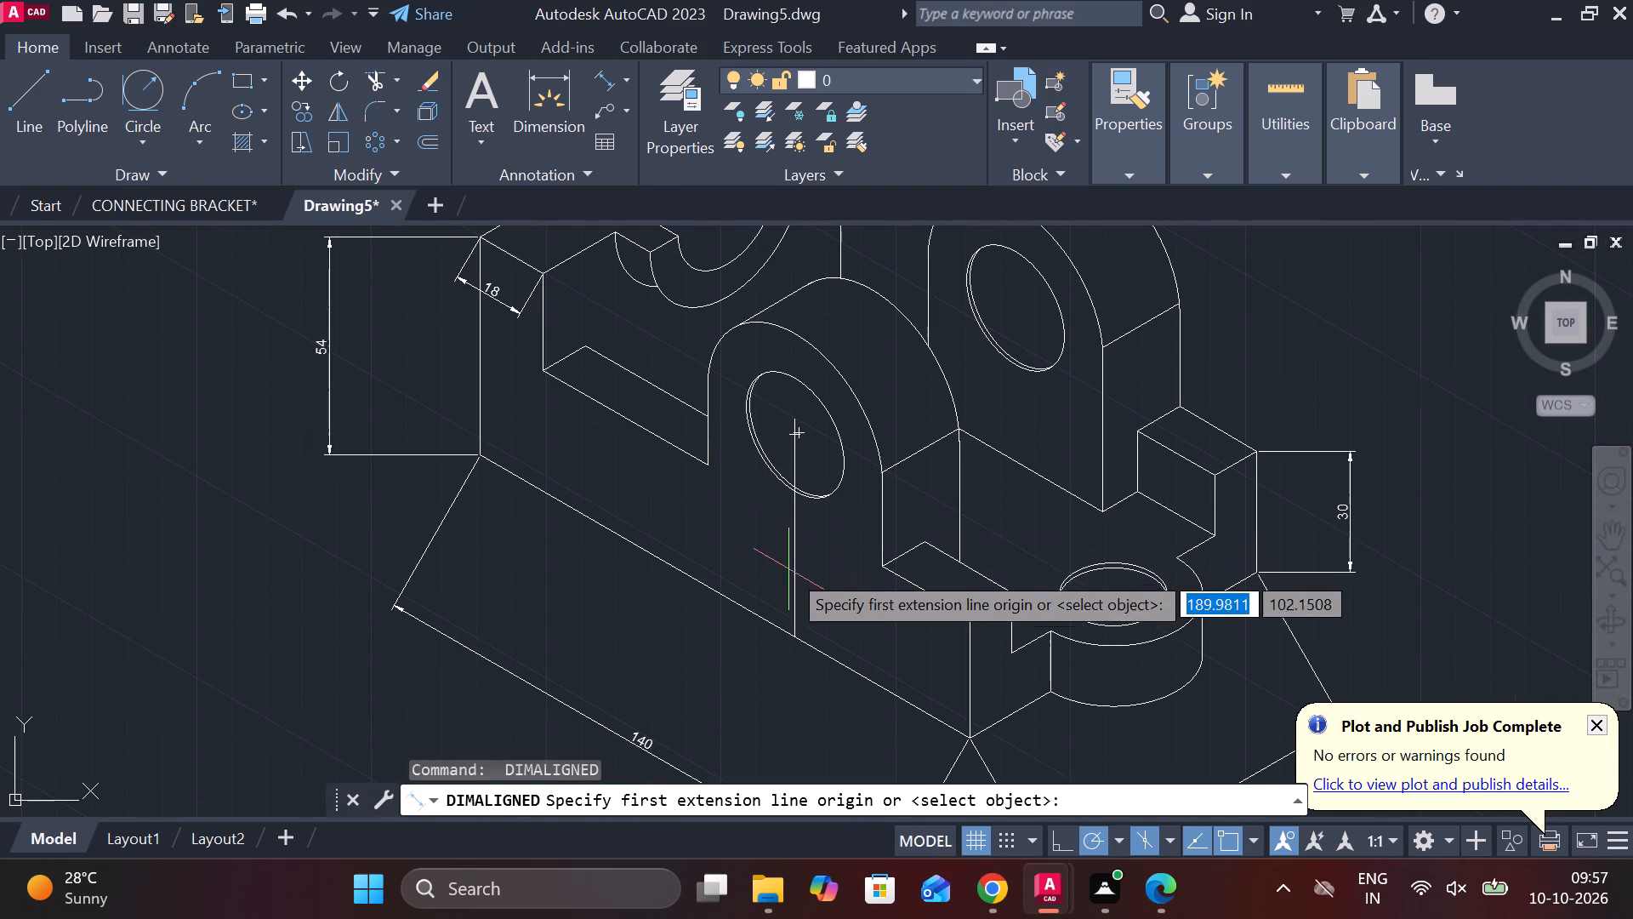
left_click(789, 642)
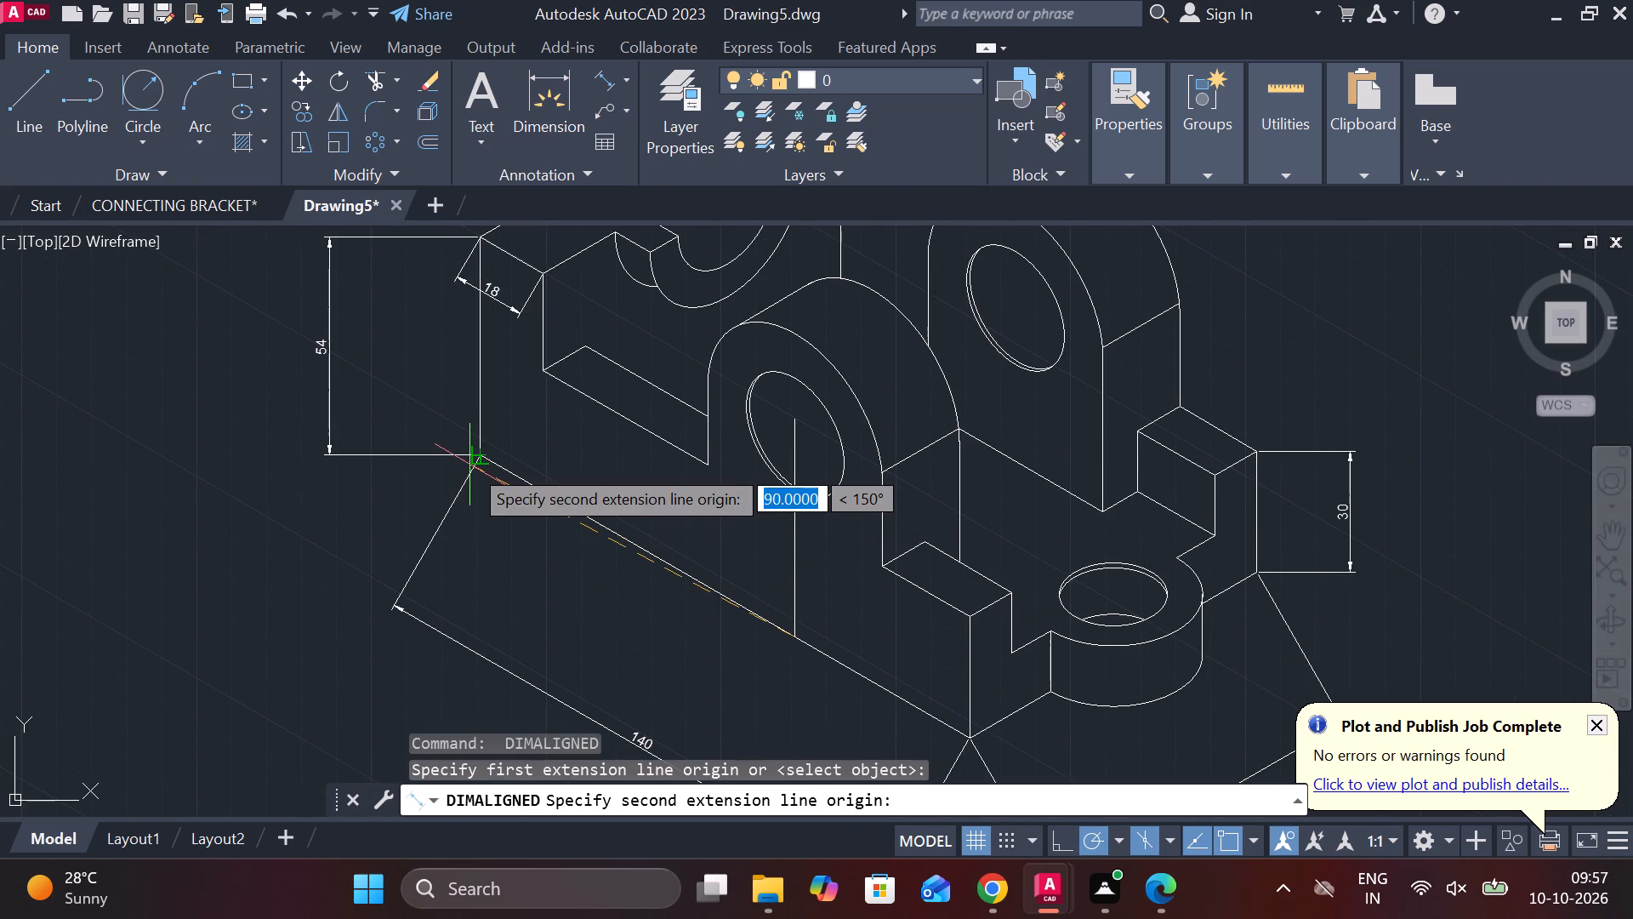
left_click(474, 461)
left_click(492, 557)
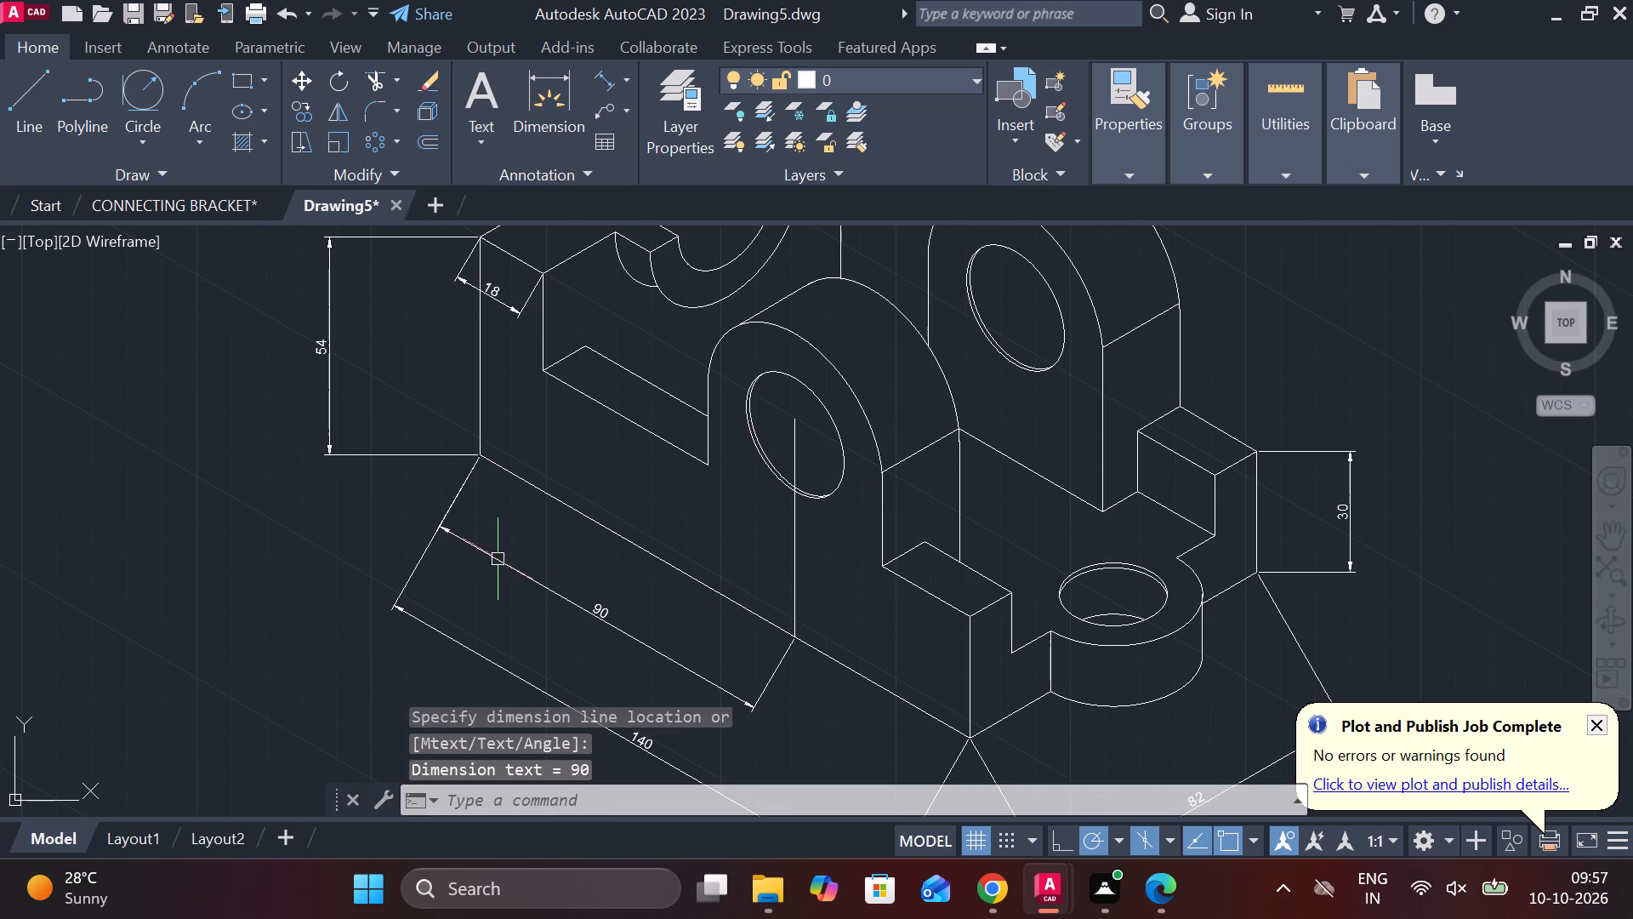
Add an aligned dimension for the height from the base edge to the front hole's centre, placed just beside the centre line.
middle_click_drag(531, 557, 418, 423)
key("space")
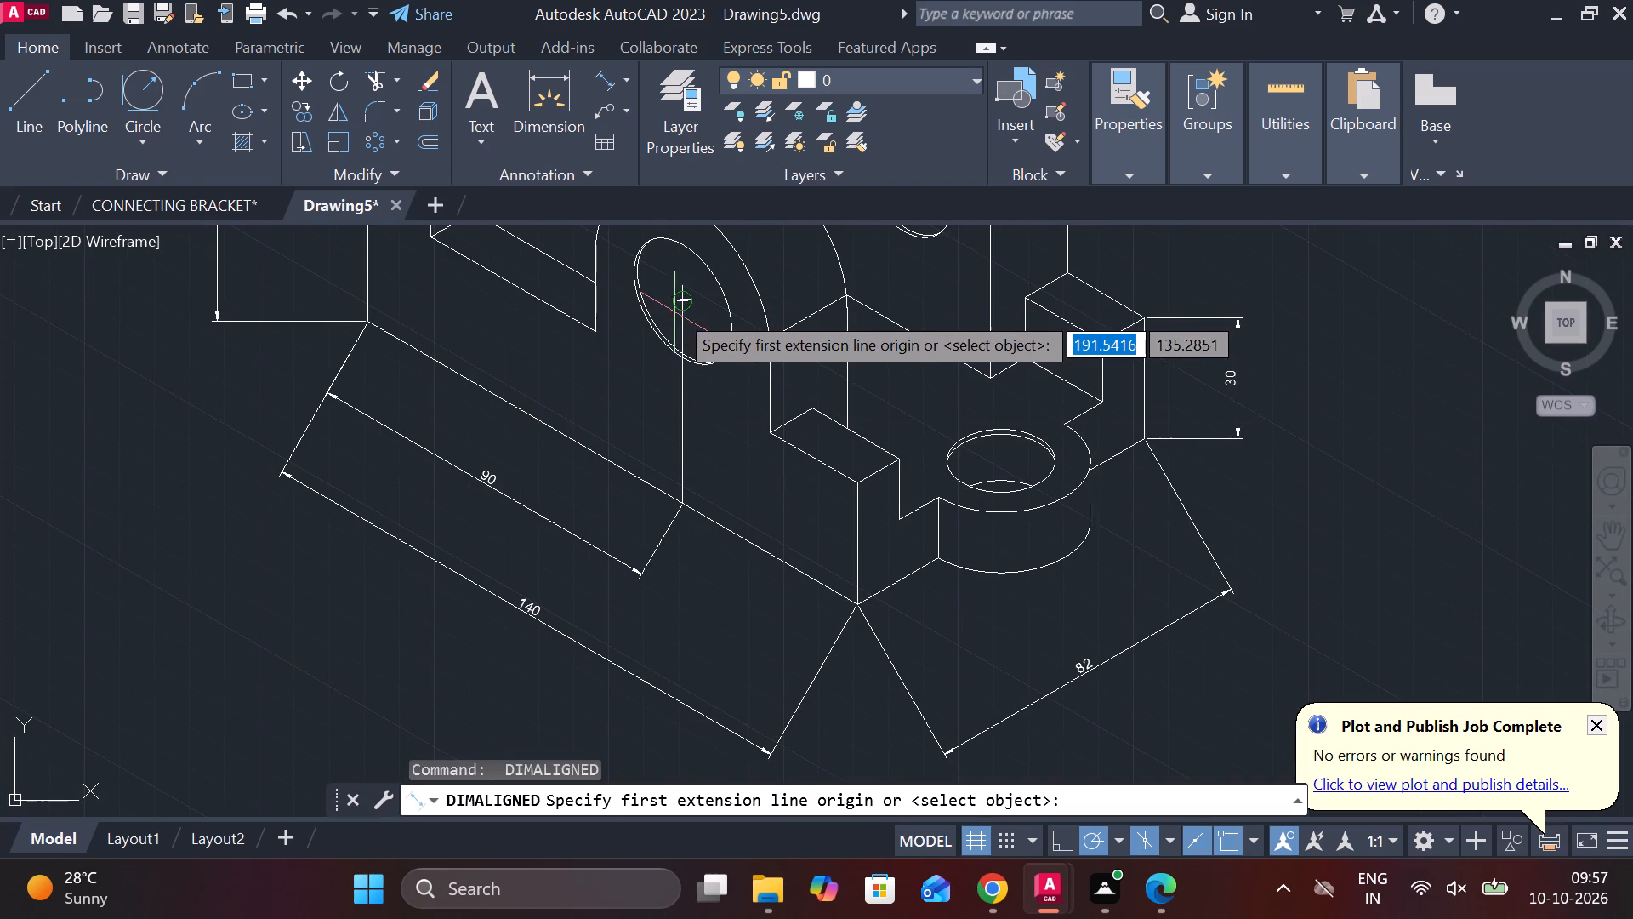
left_click(680, 302)
left_click(670, 494)
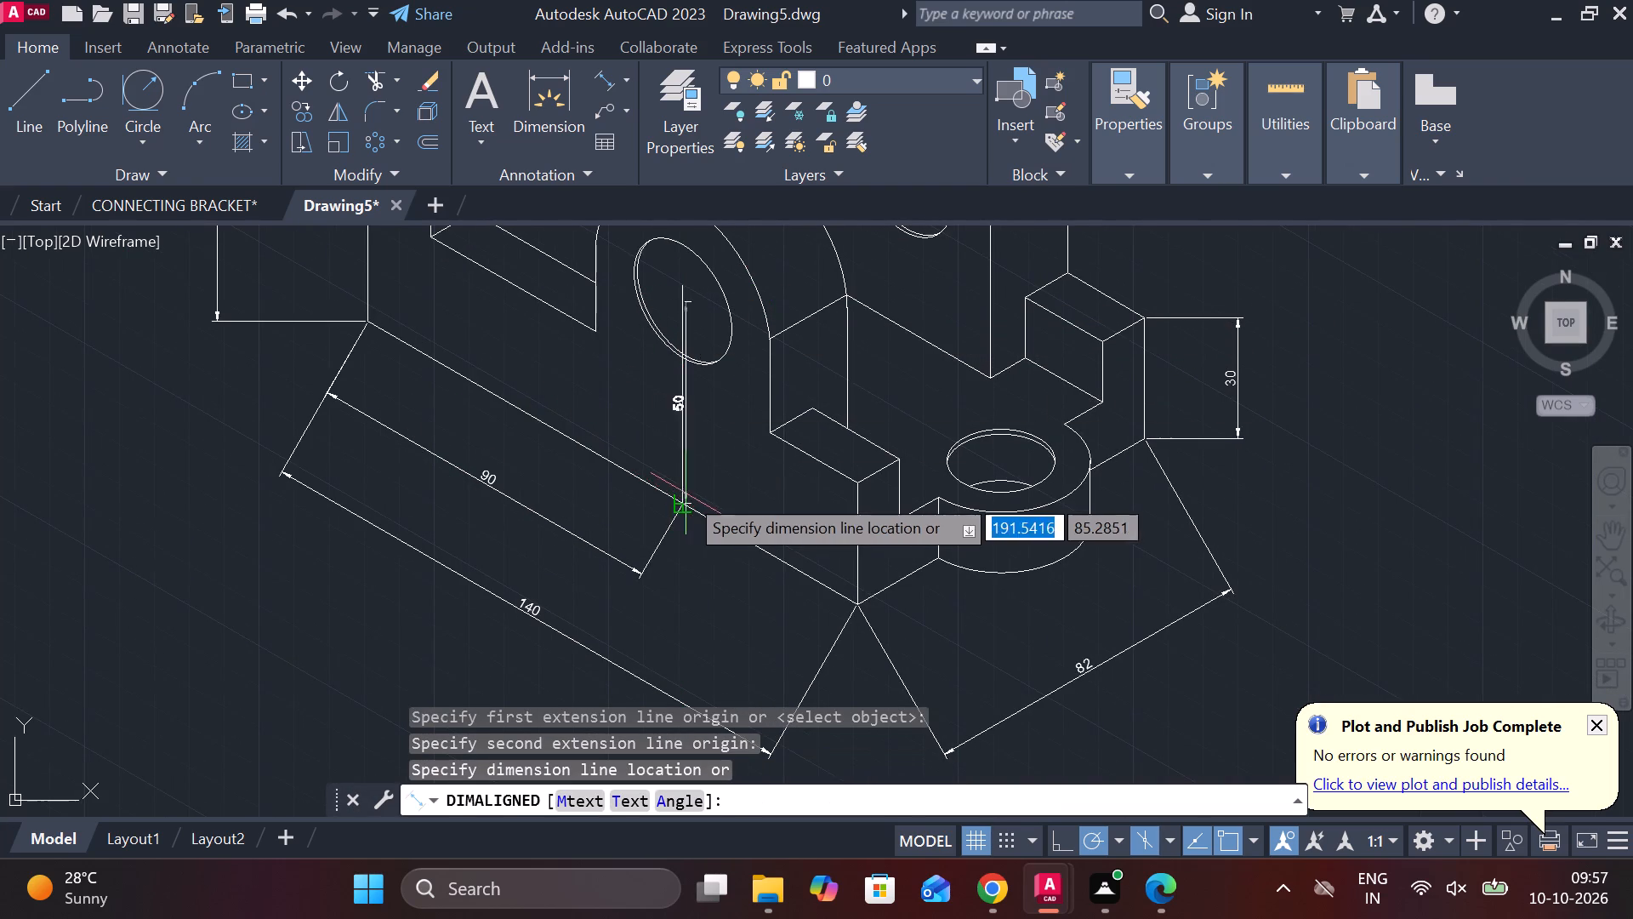
left_click(716, 494)
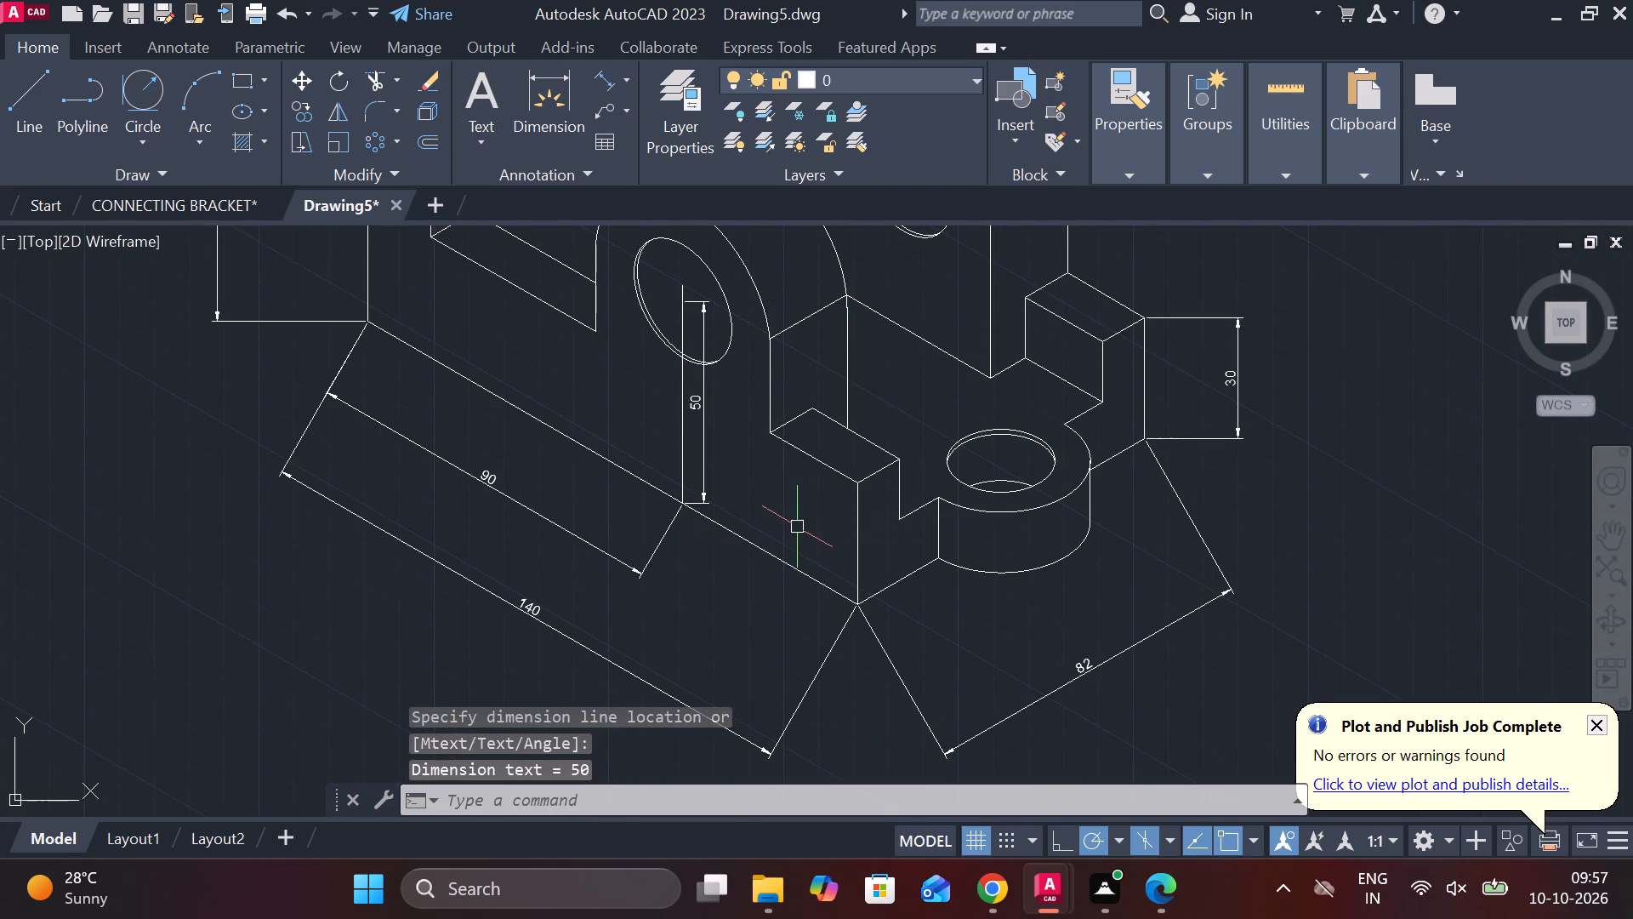
Add an aligned dimension across the outer top edge of the rear corner block, placed over its top face.
middle_click_drag(788, 511, 777, 562)
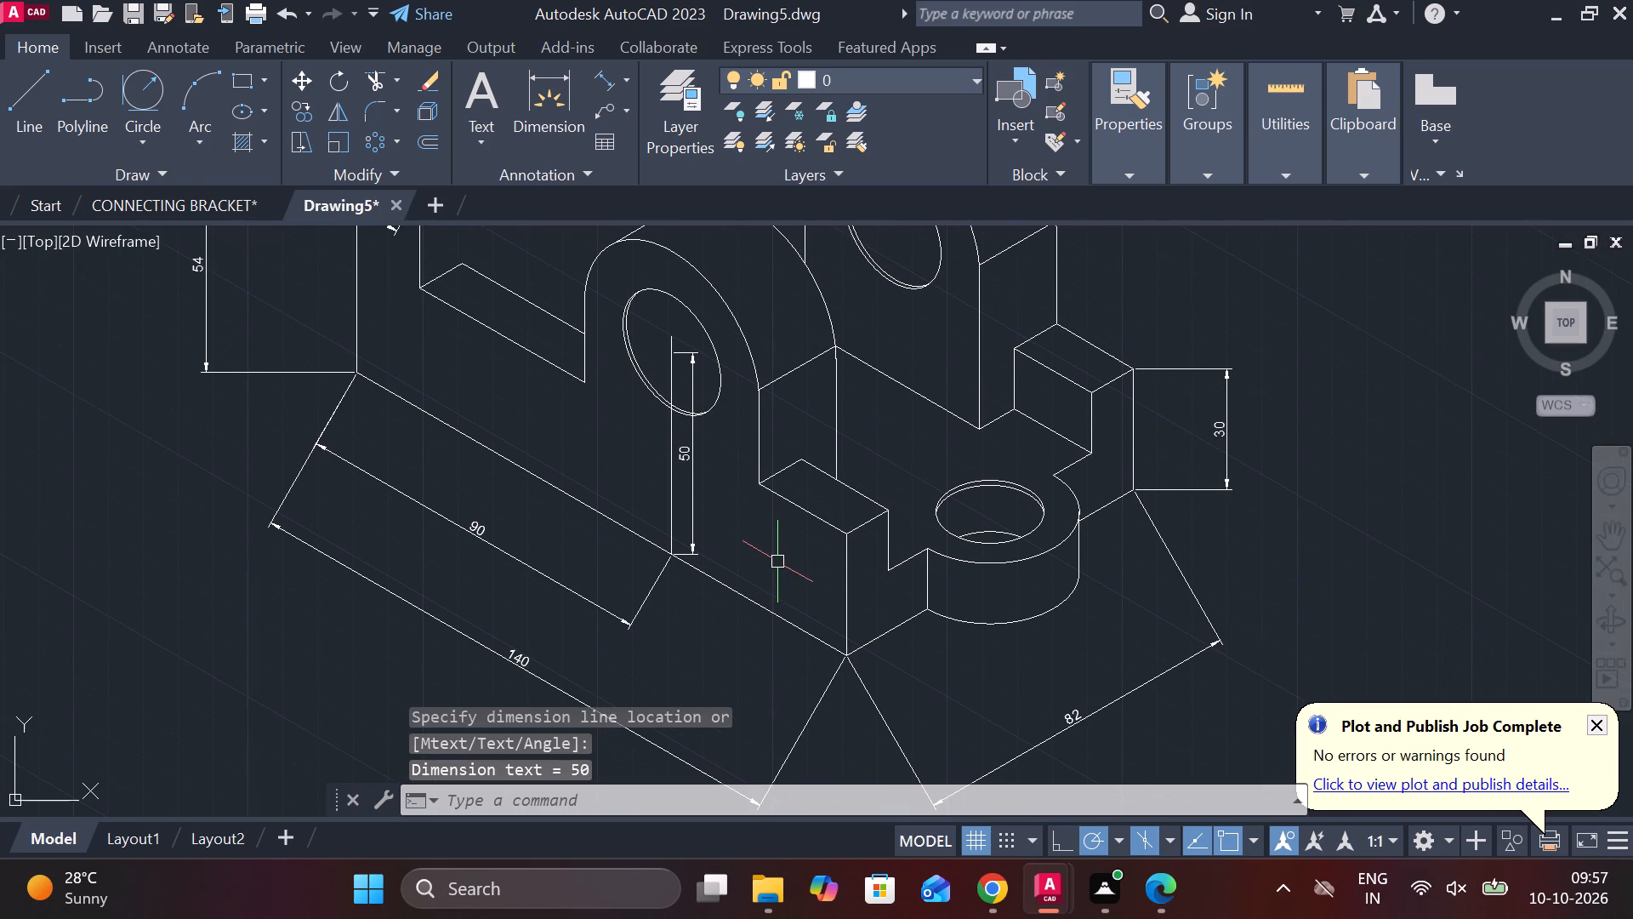
middle_click_drag(773, 559, 509, 487)
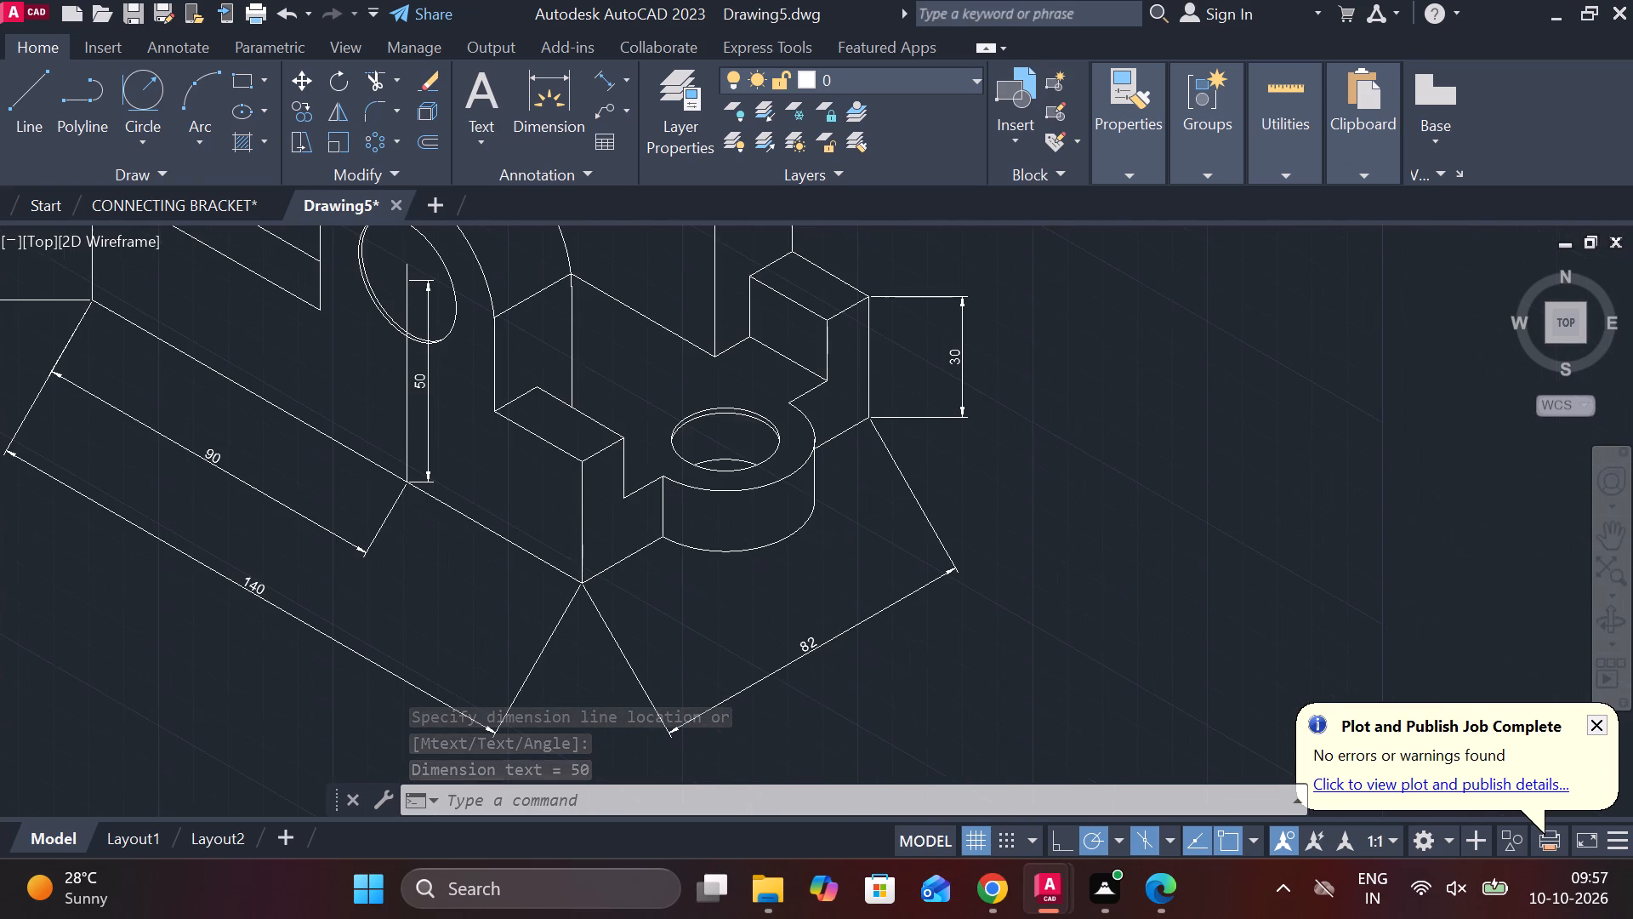
middle_click_drag(978, 523, 786, 769)
key("space")
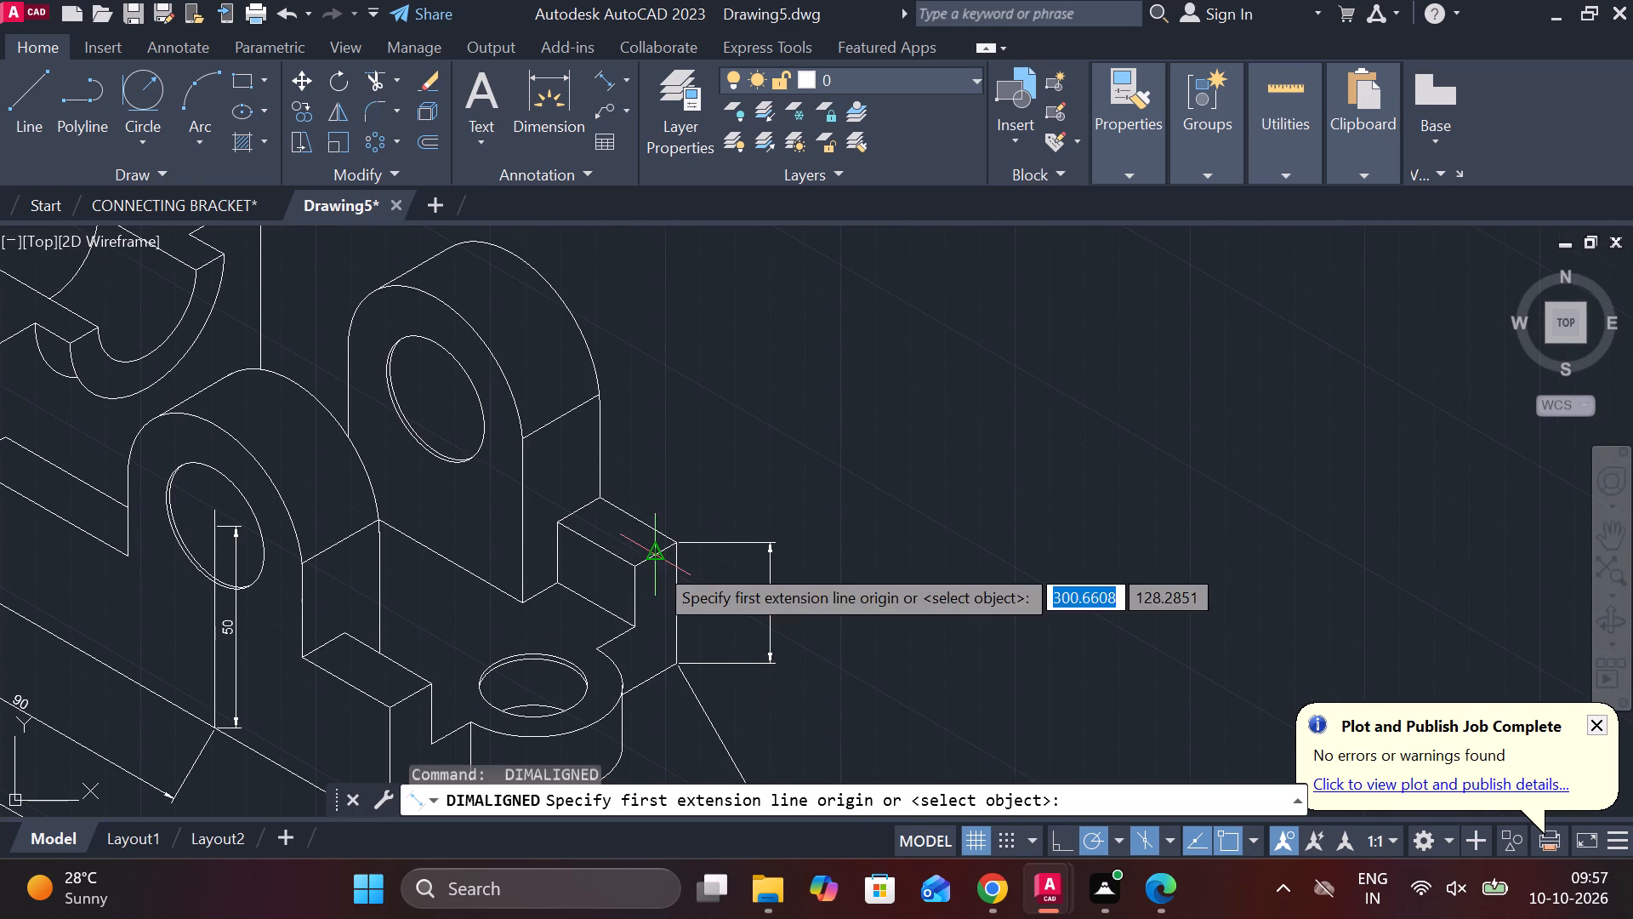
left_click(629, 569)
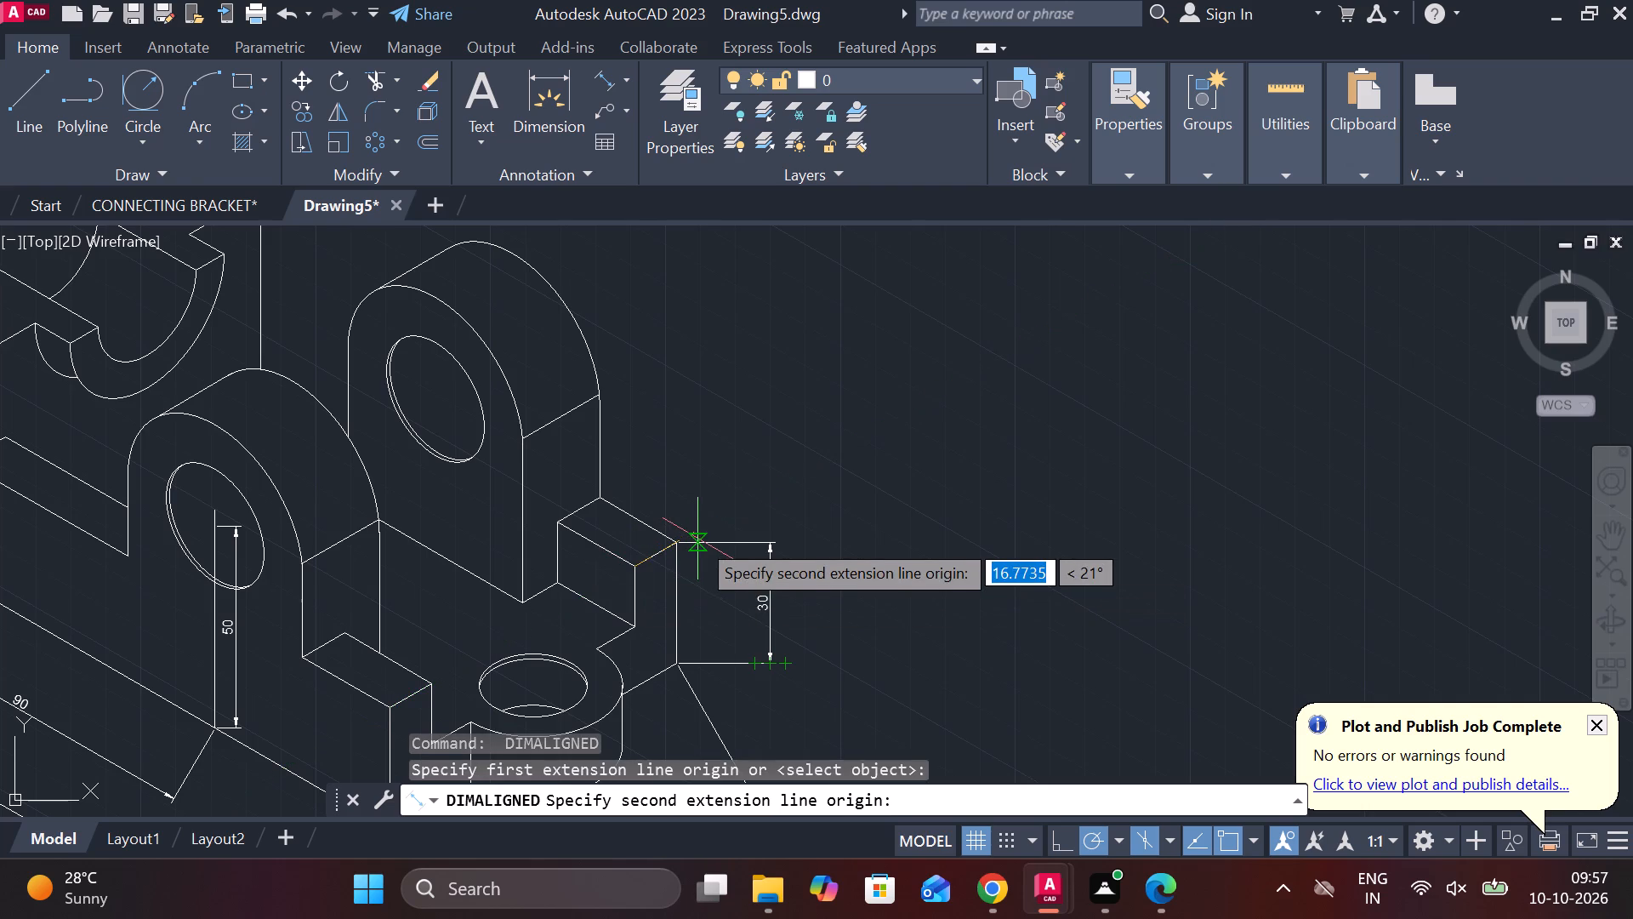
left_click(674, 538)
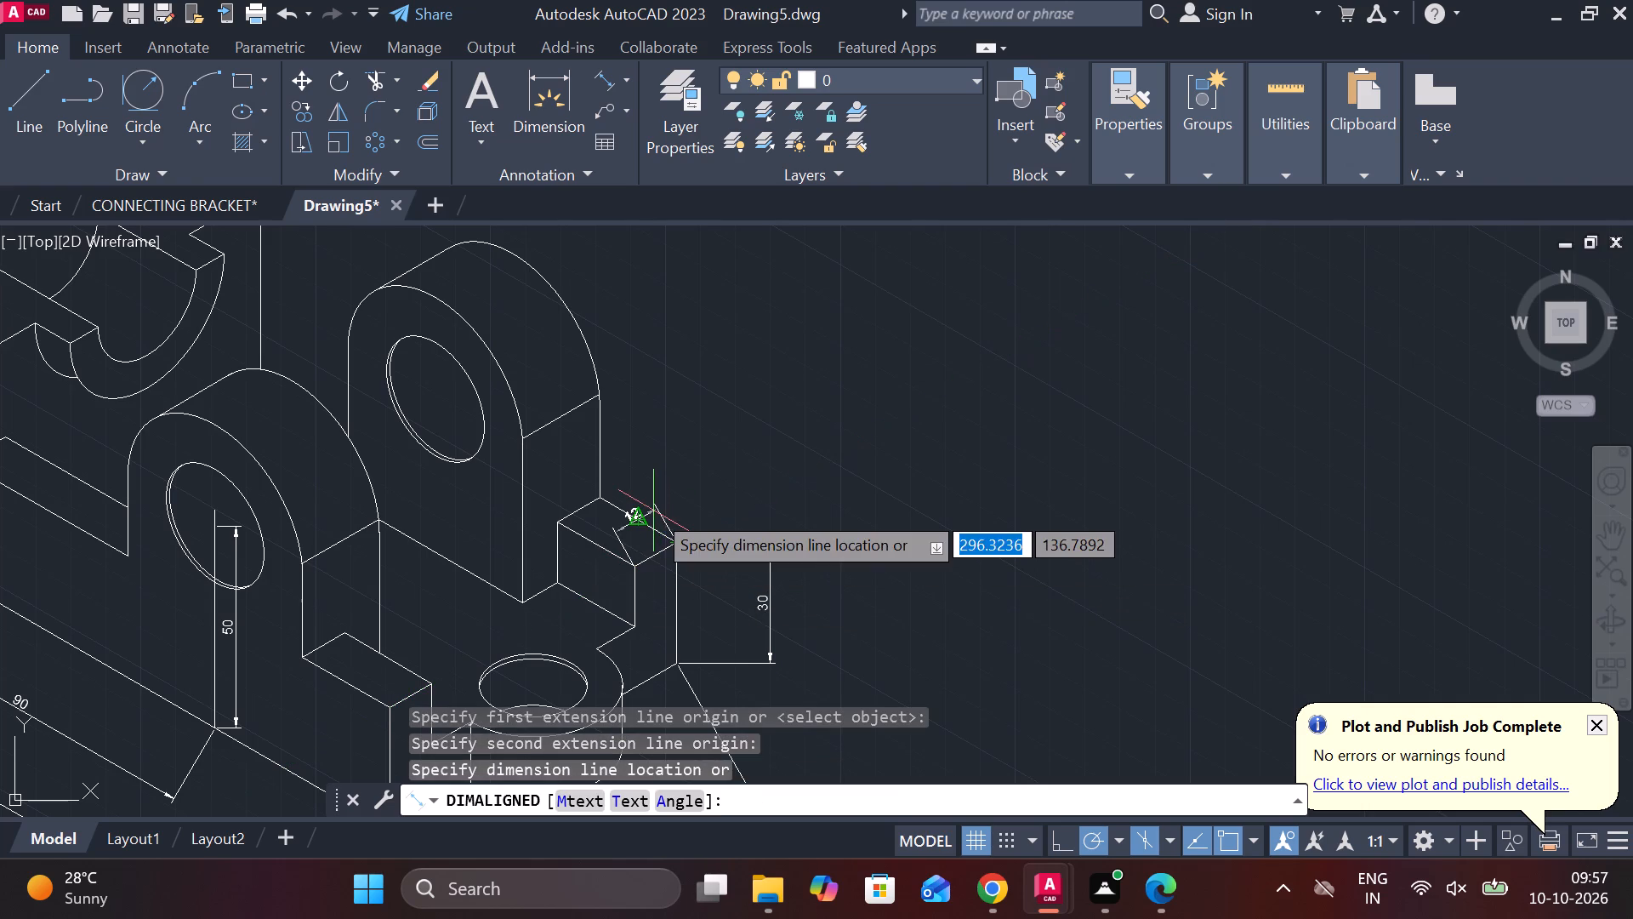
left_click(653, 511)
scroll(845, 534, "down", 2)
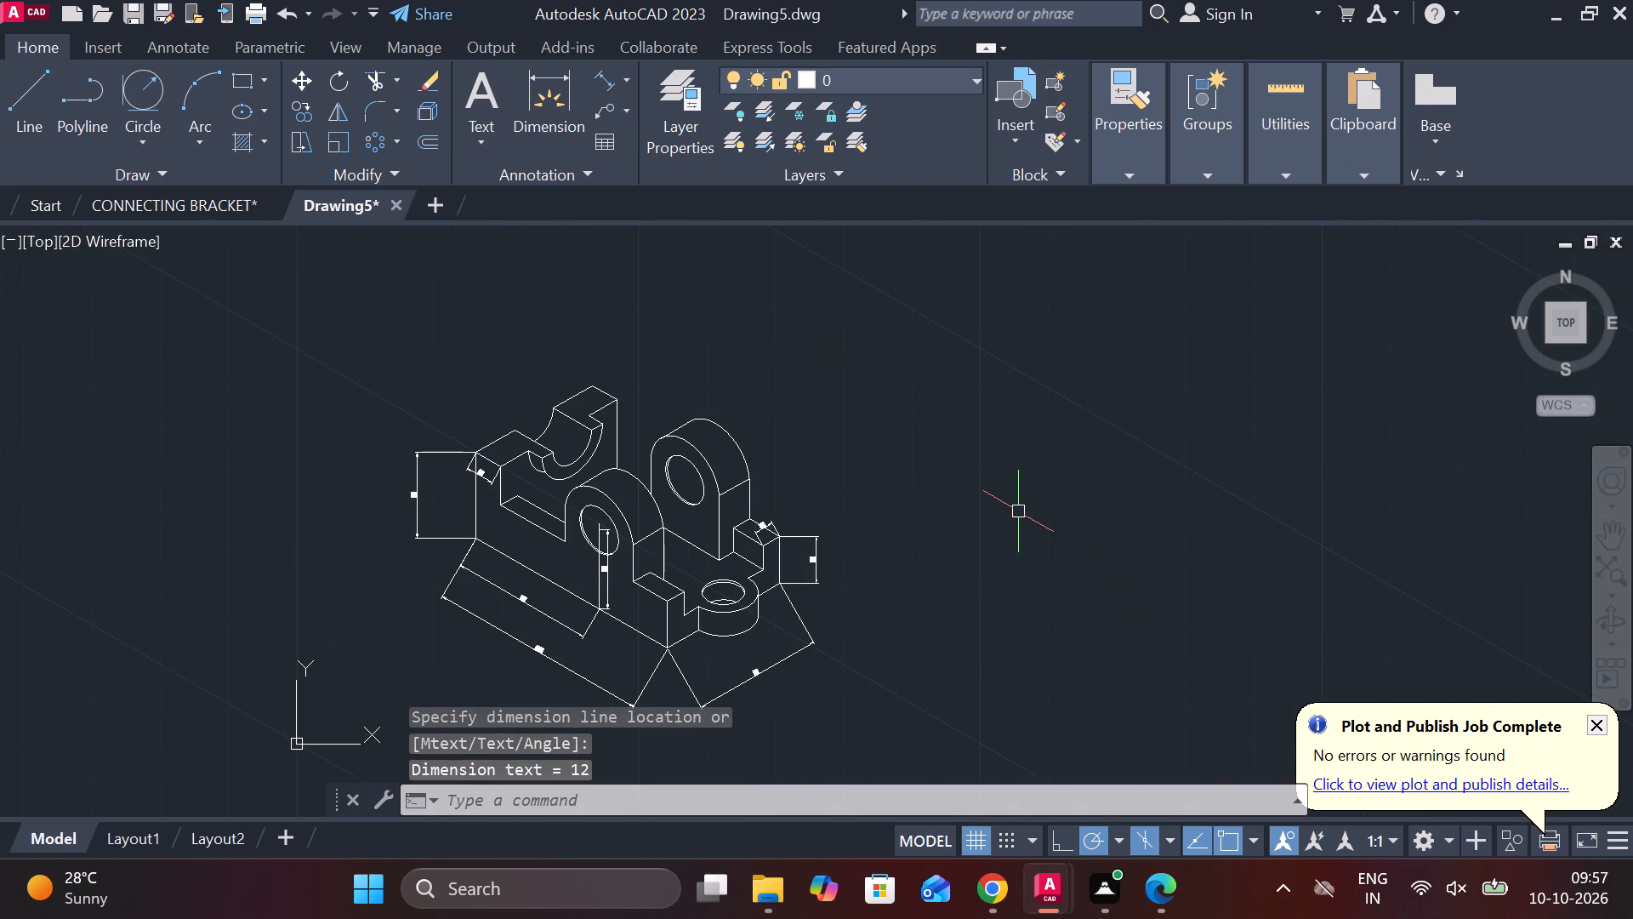
key("Escape")
In the ISO-25 dimension style, set the arrow size to 3, the text height to 4 and the text alignment to ISO standard.
key("d")
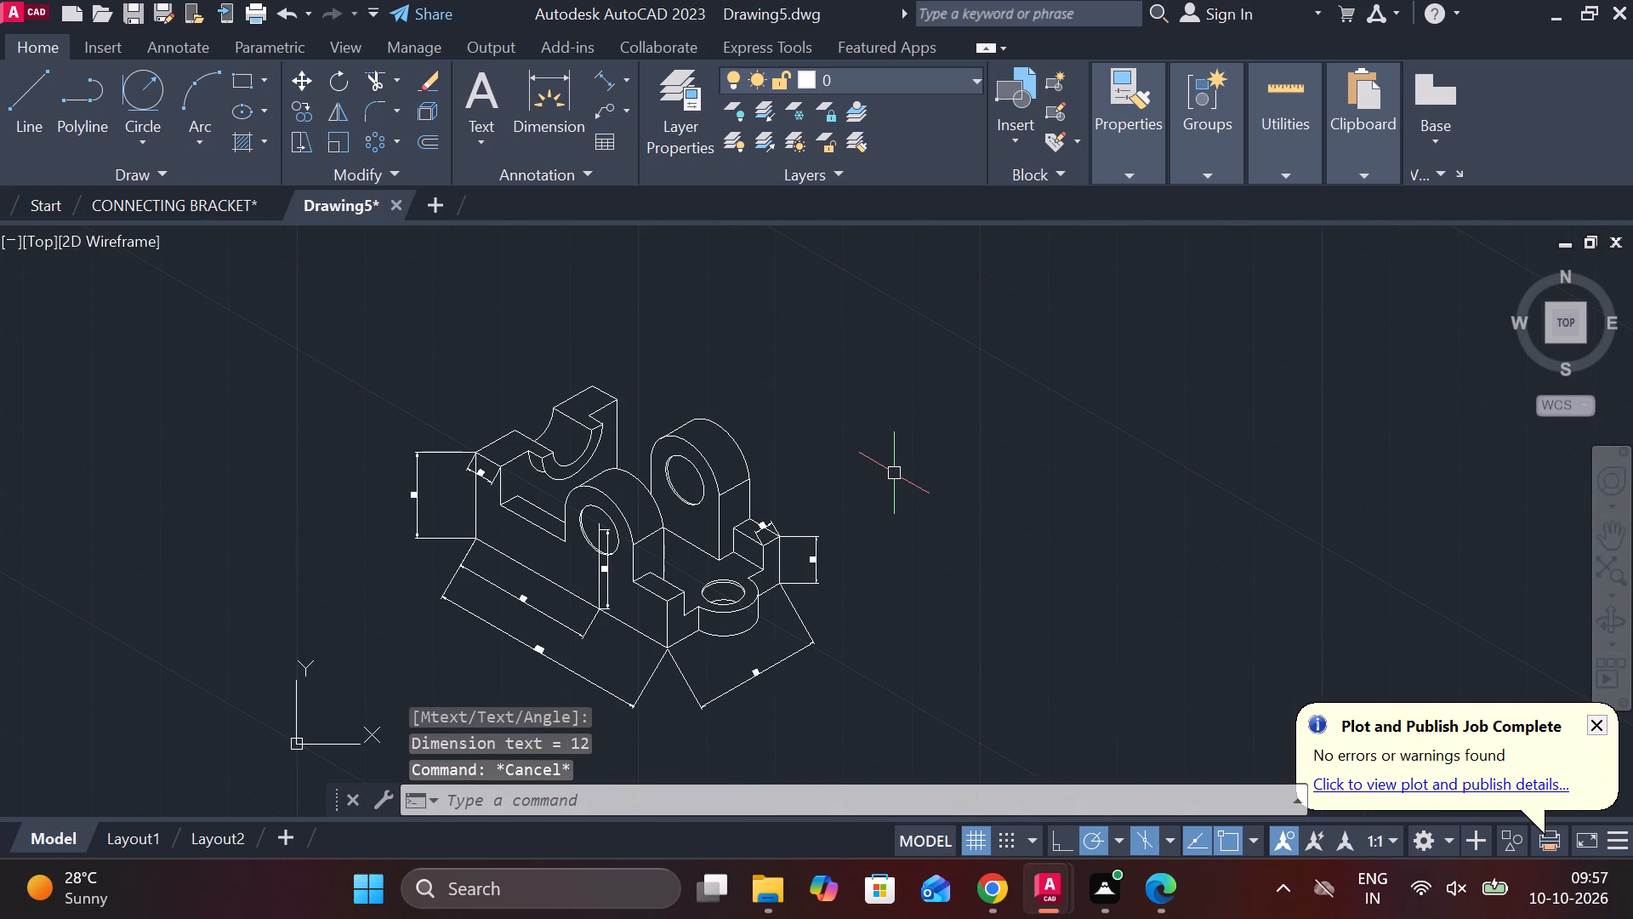
key("Return")
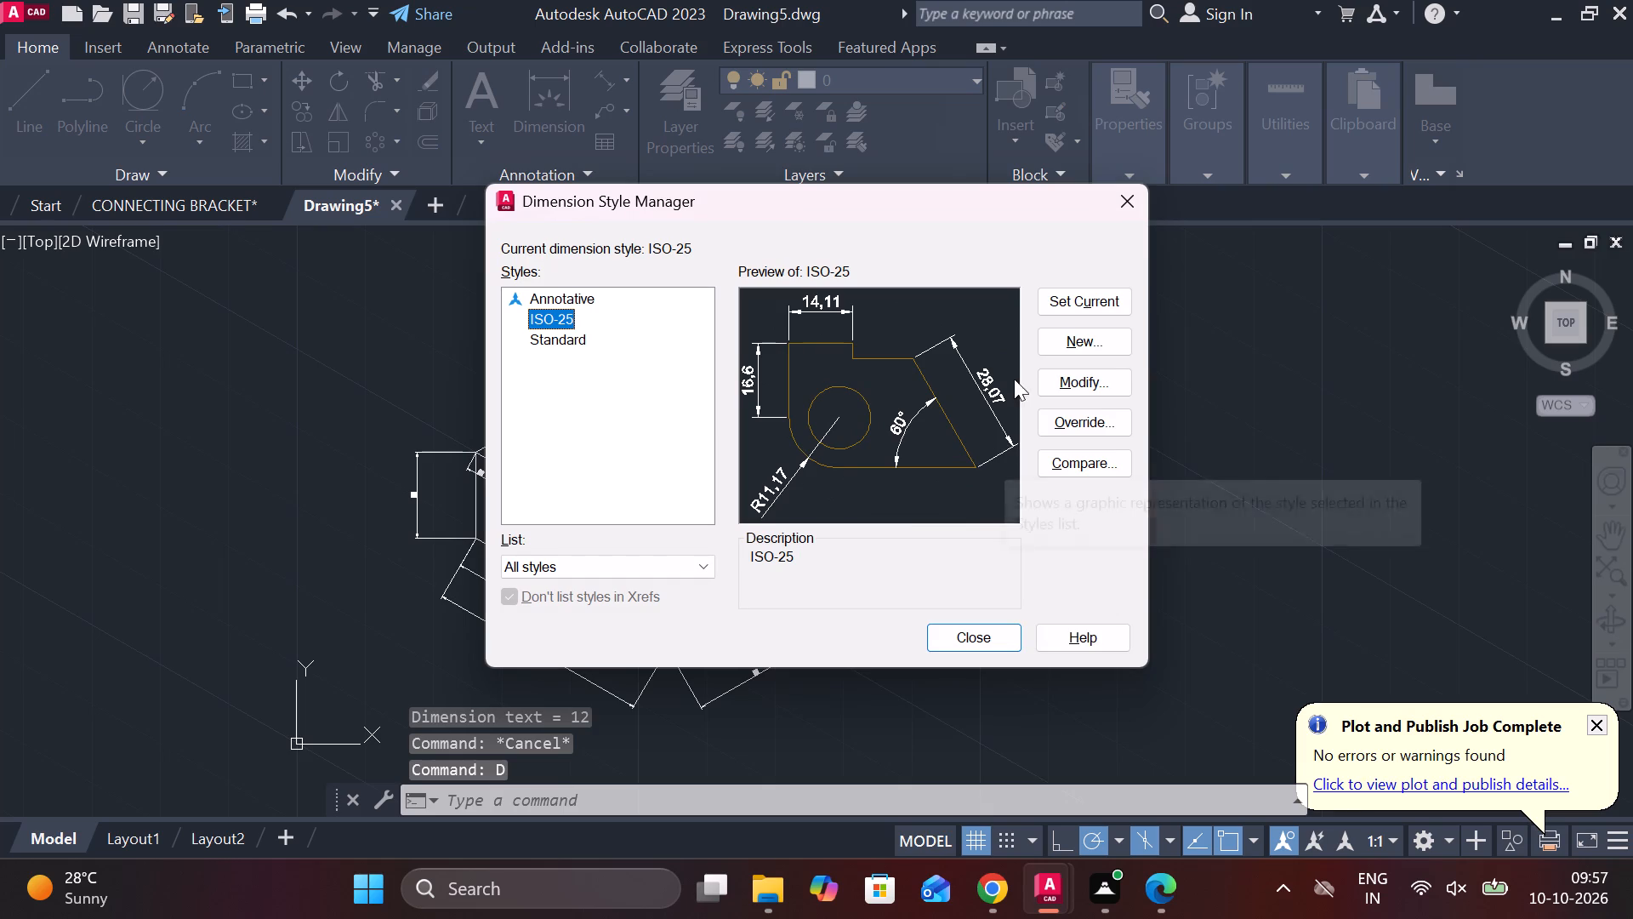
left_click(1022, 385)
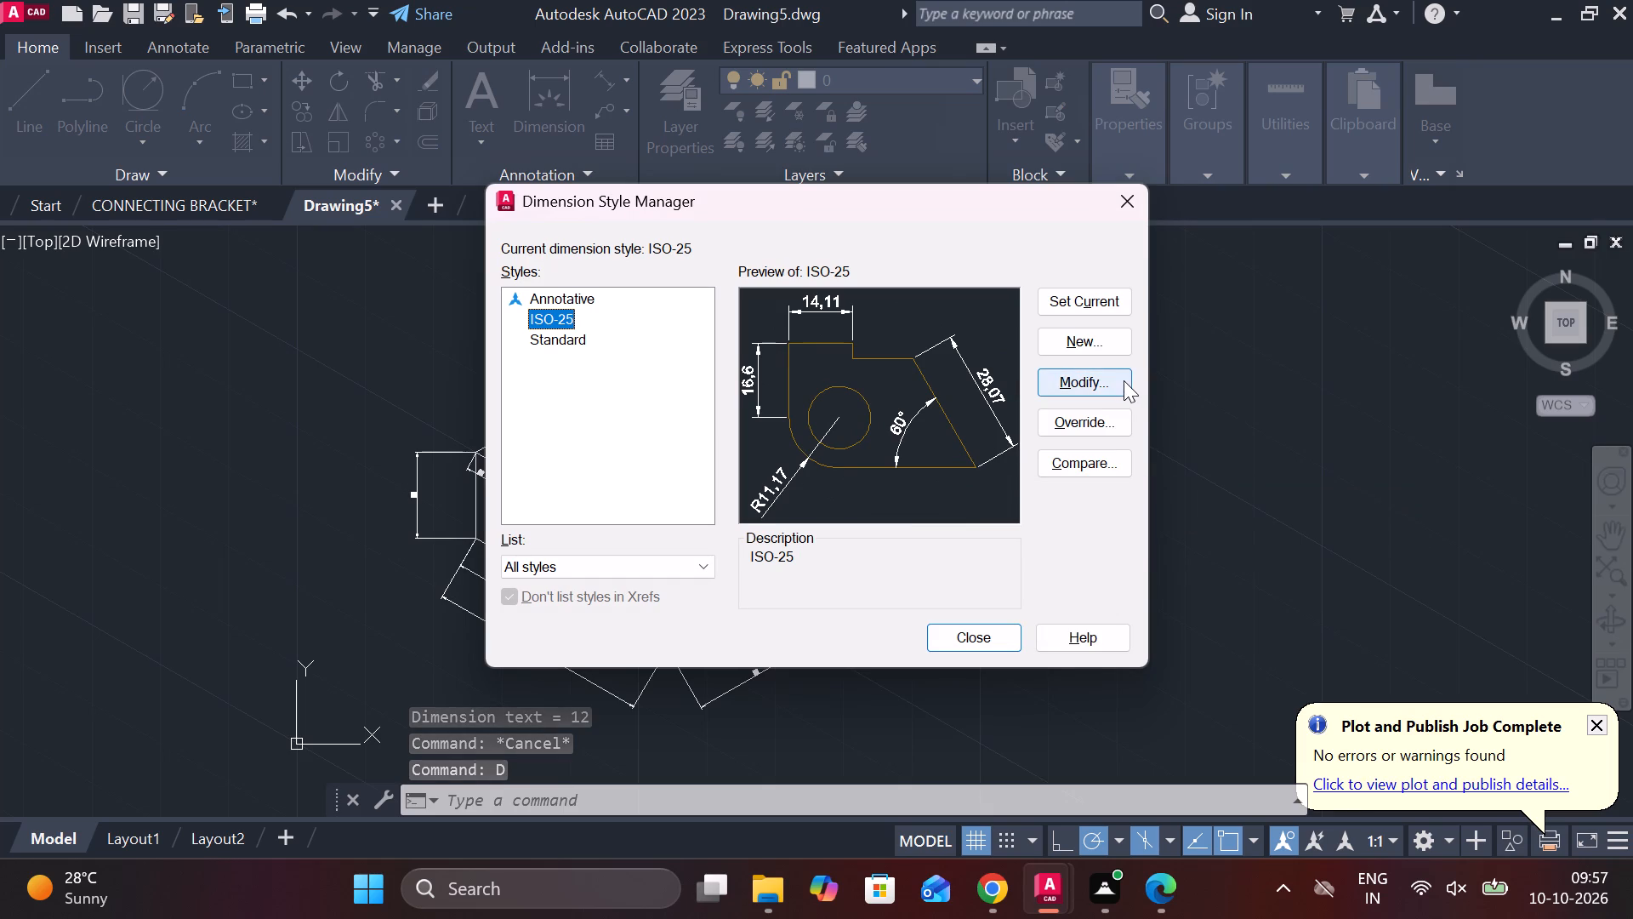
left_click(1124, 380)
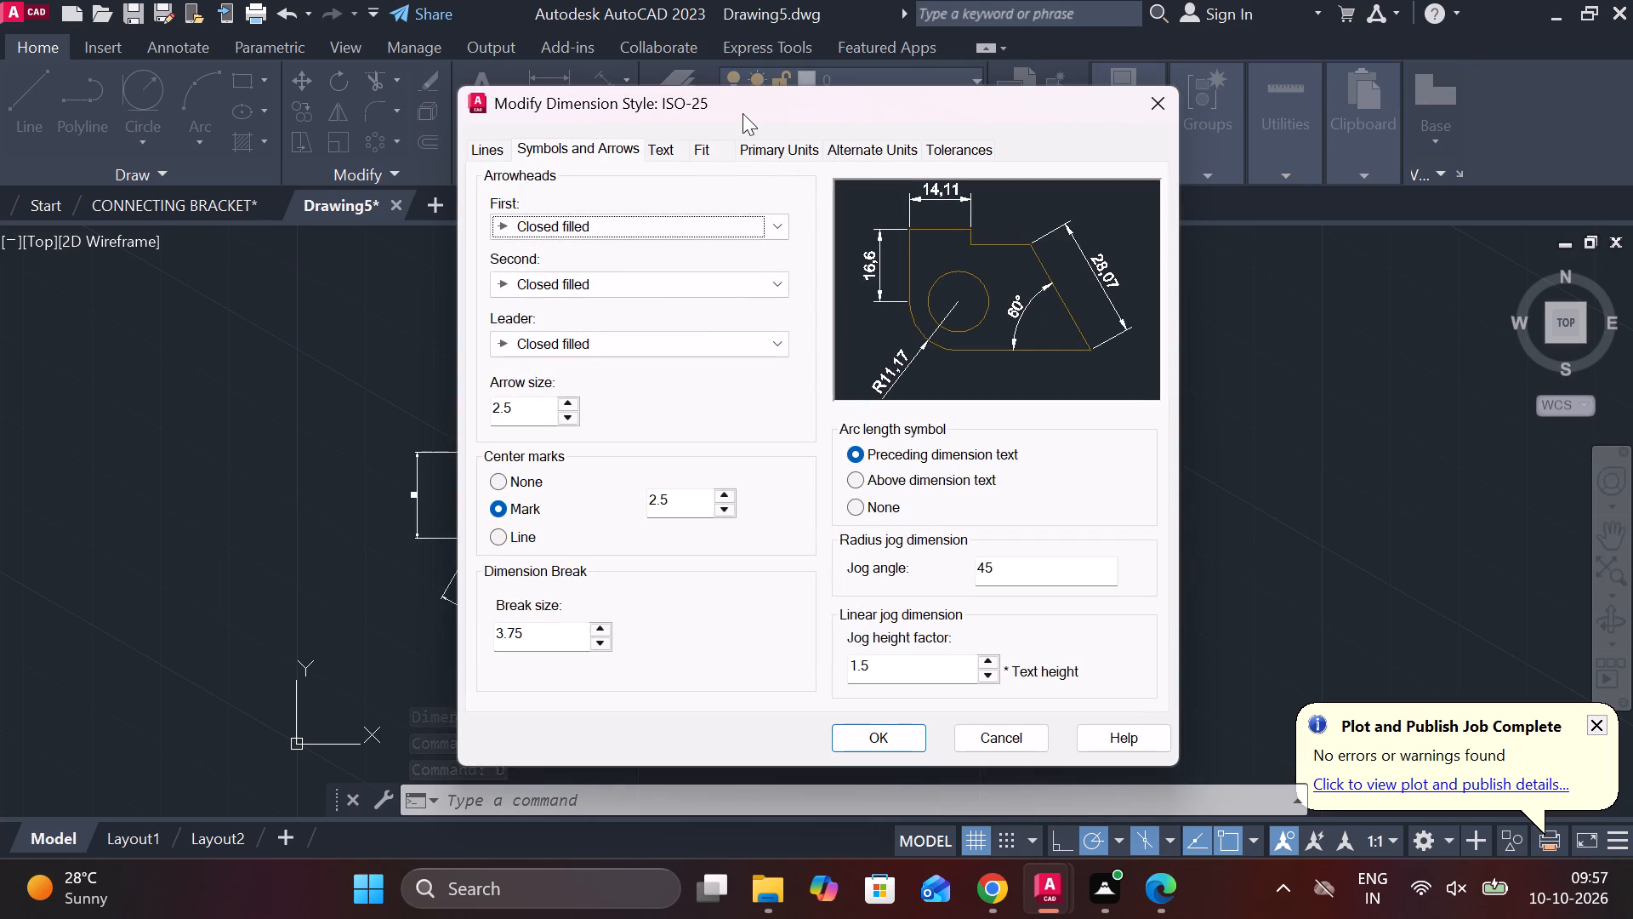
left_click_drag(523, 414, 477, 413)
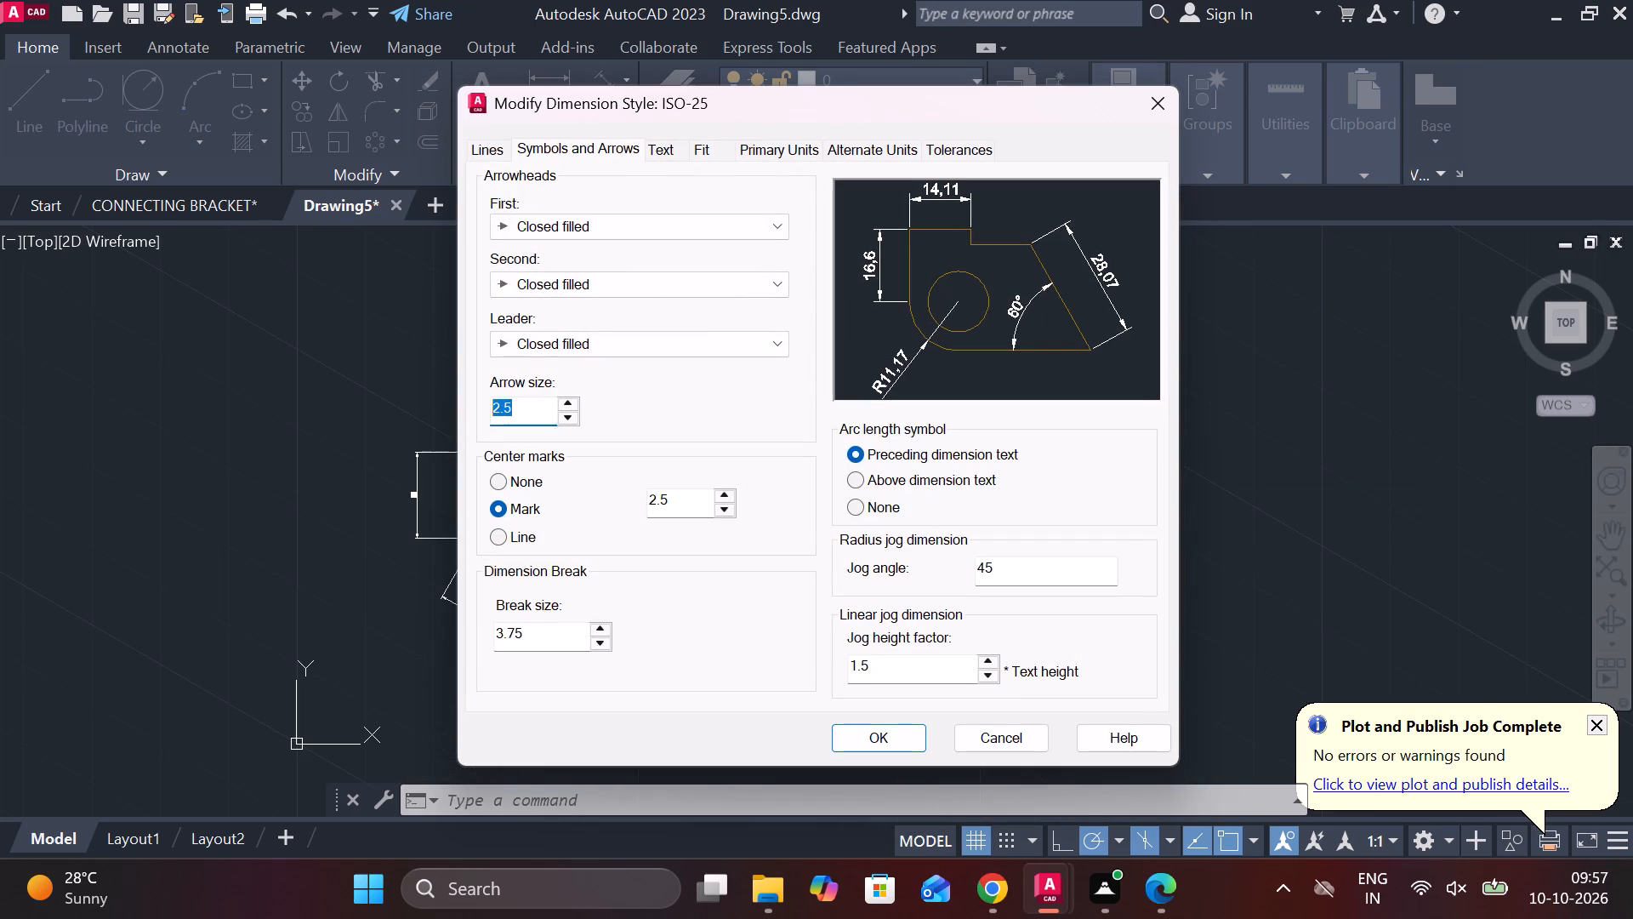
left_click_drag(477, 413, 464, 412)
type("3")
key("space")
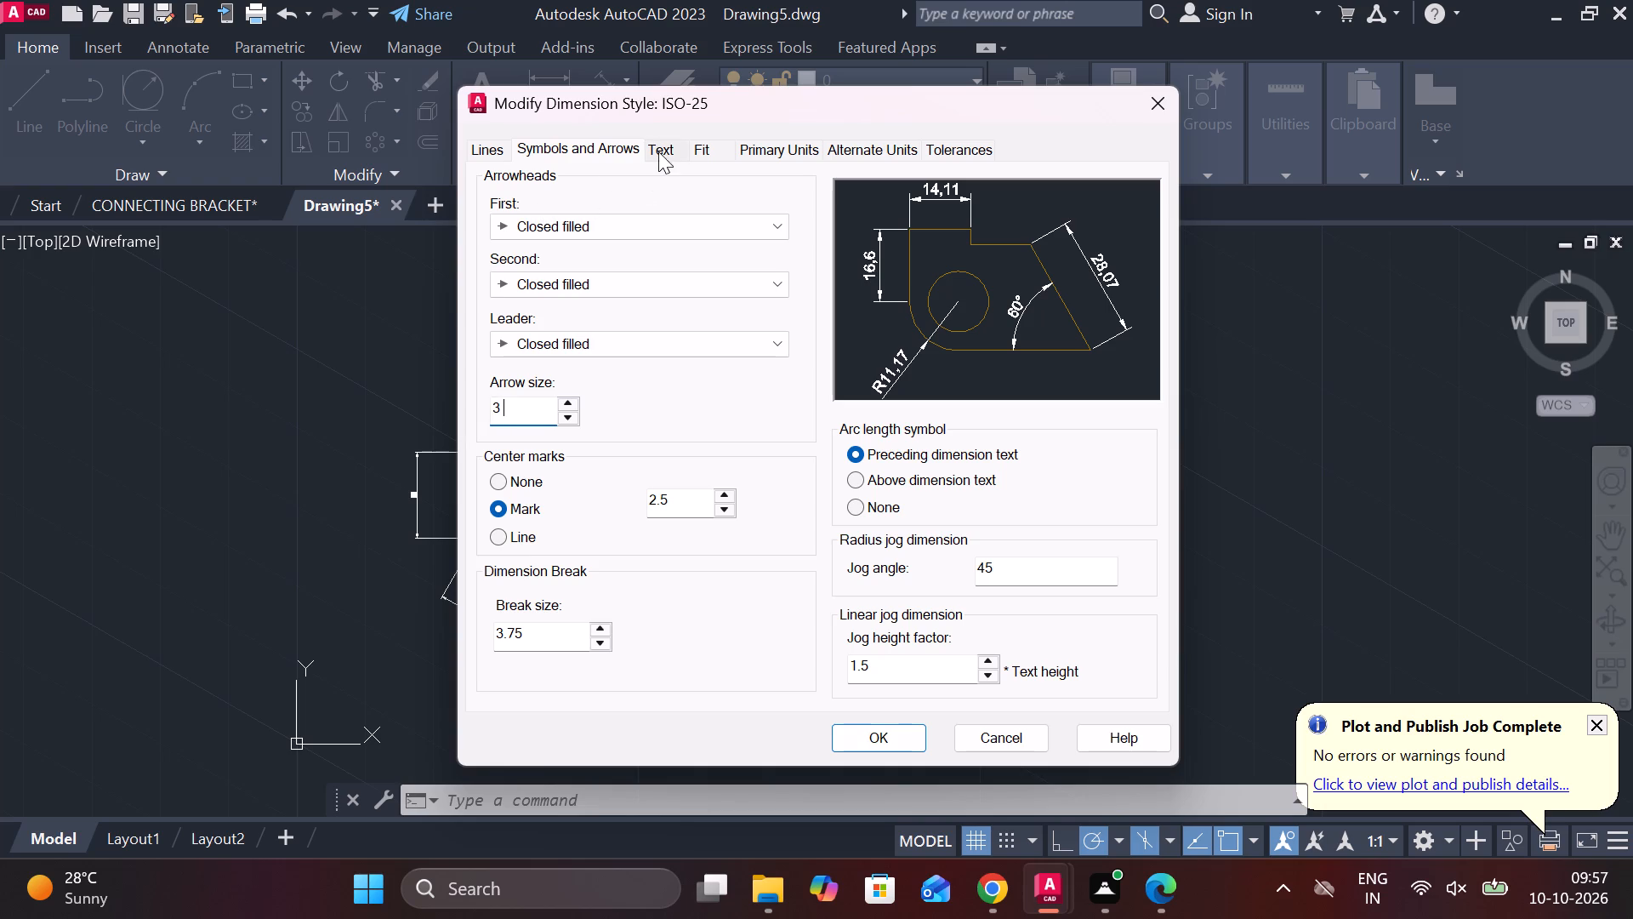
left_click(658, 151)
left_click_drag(758, 334, 691, 335)
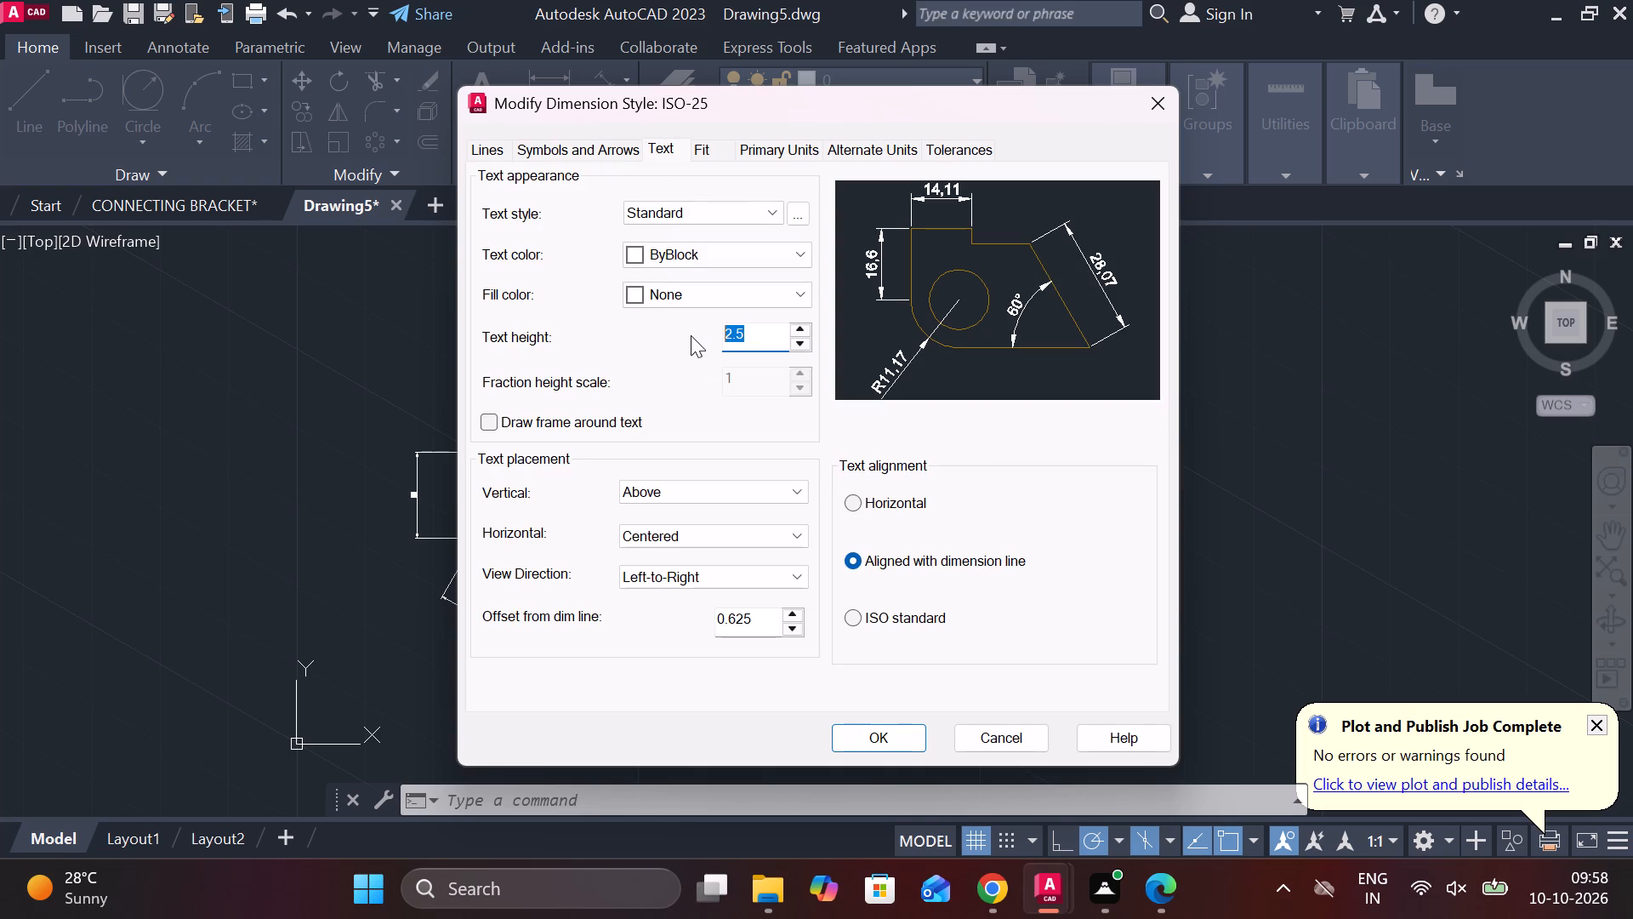
key("4")
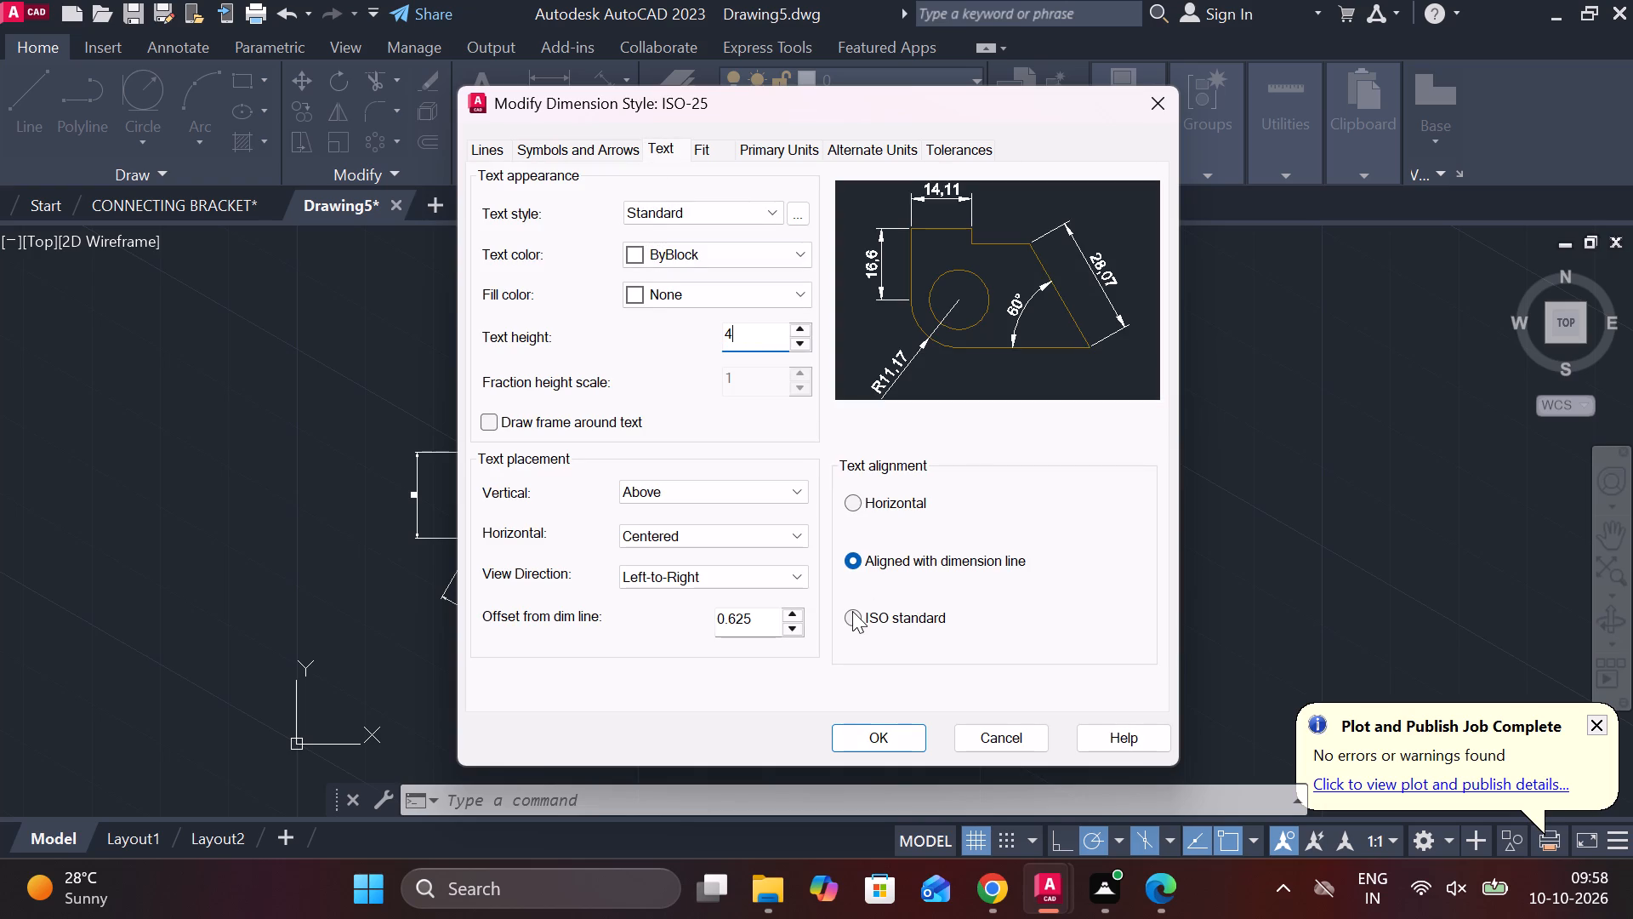
left_click(852, 611)
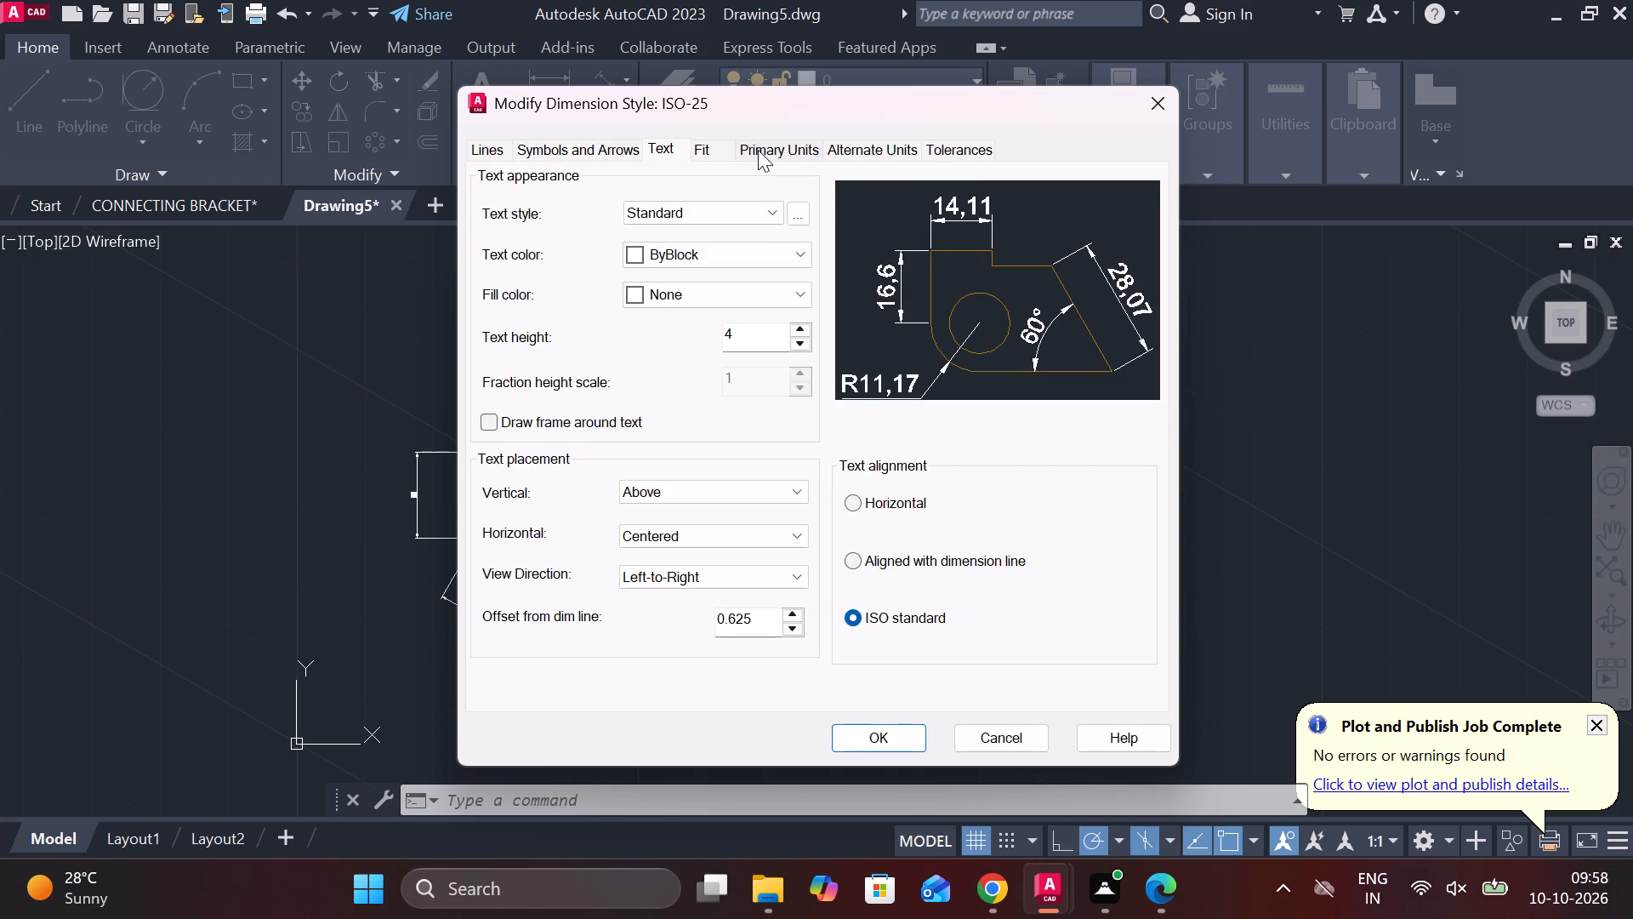
Set the linear dimension precision to 0 in the primary units and make the ISO-25 style current.
left_click(751, 150)
left_click(708, 226)
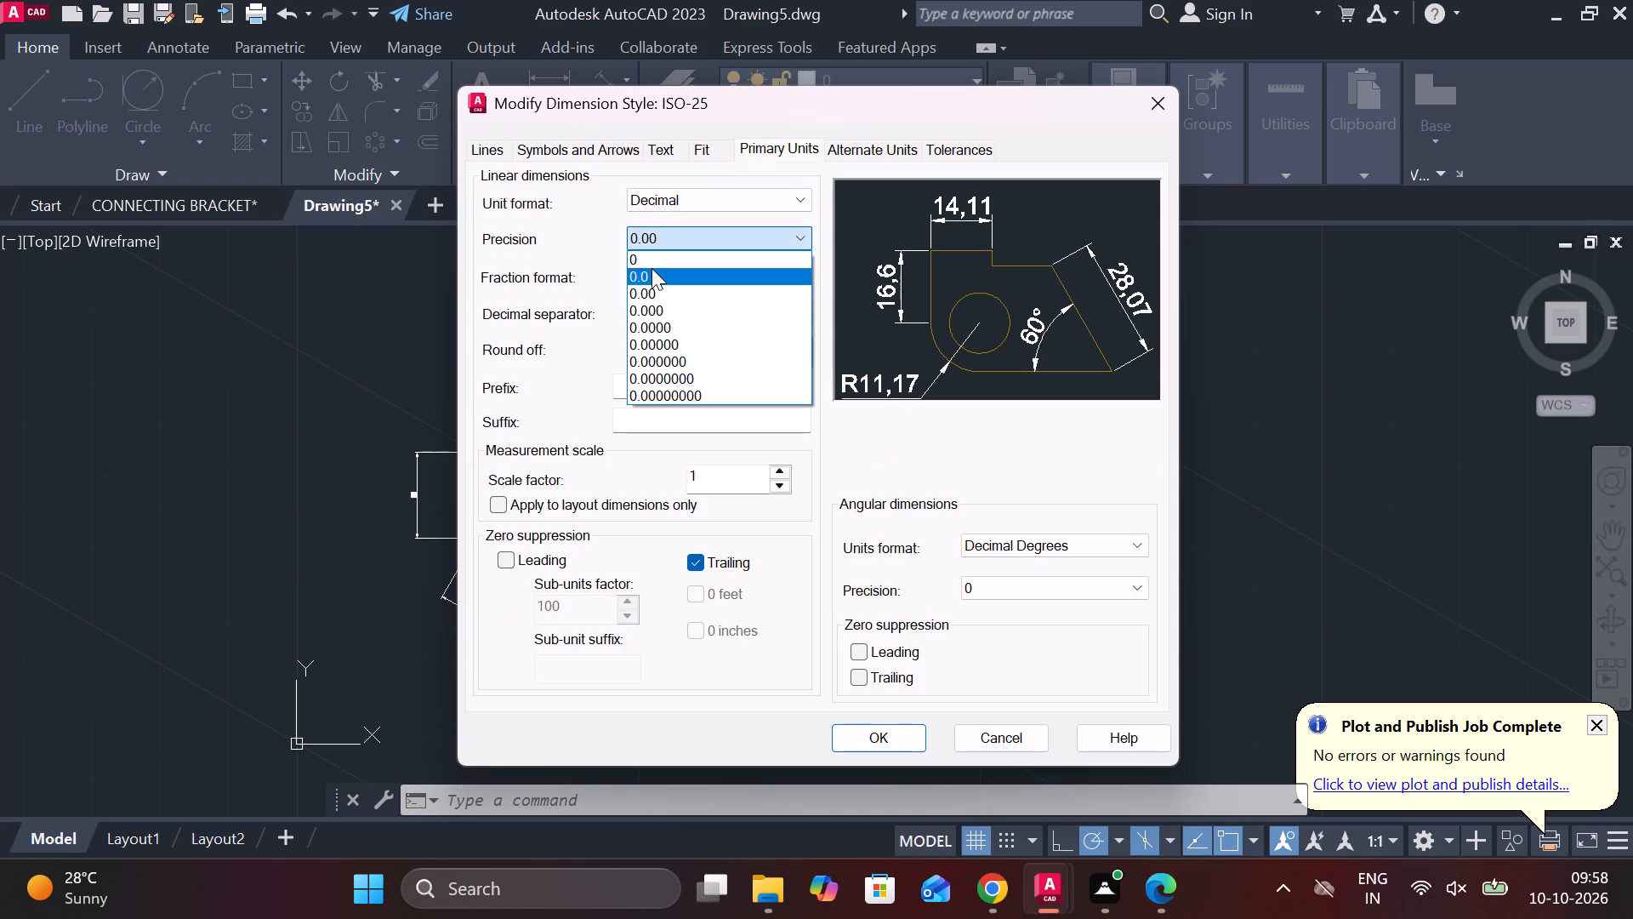
left_click(651, 265)
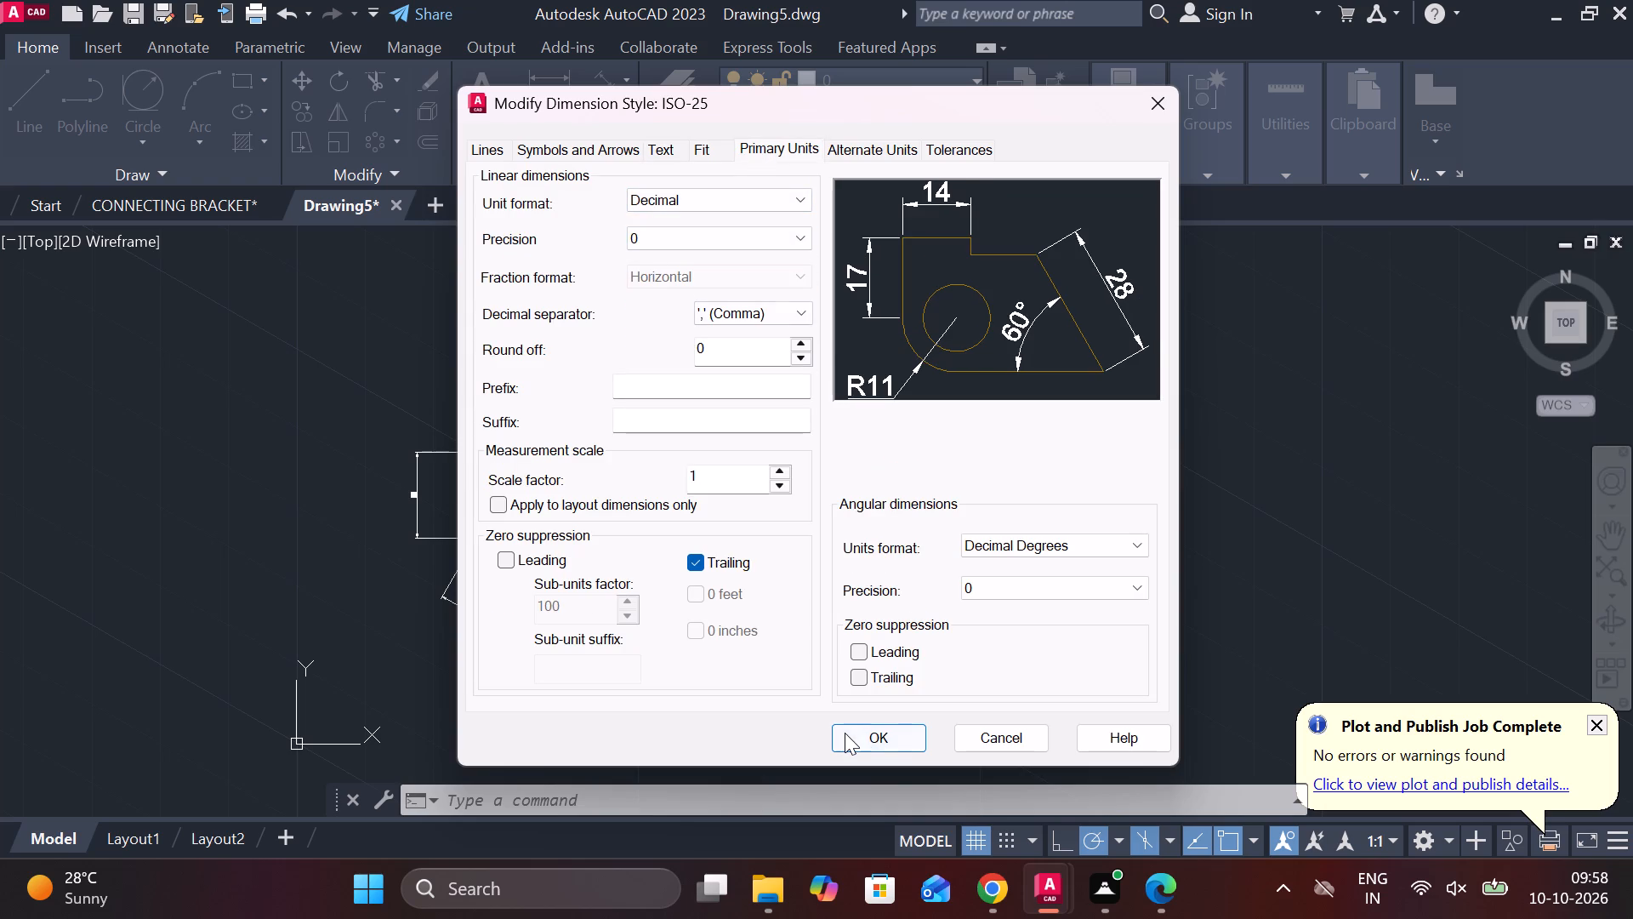
left_click(845, 733)
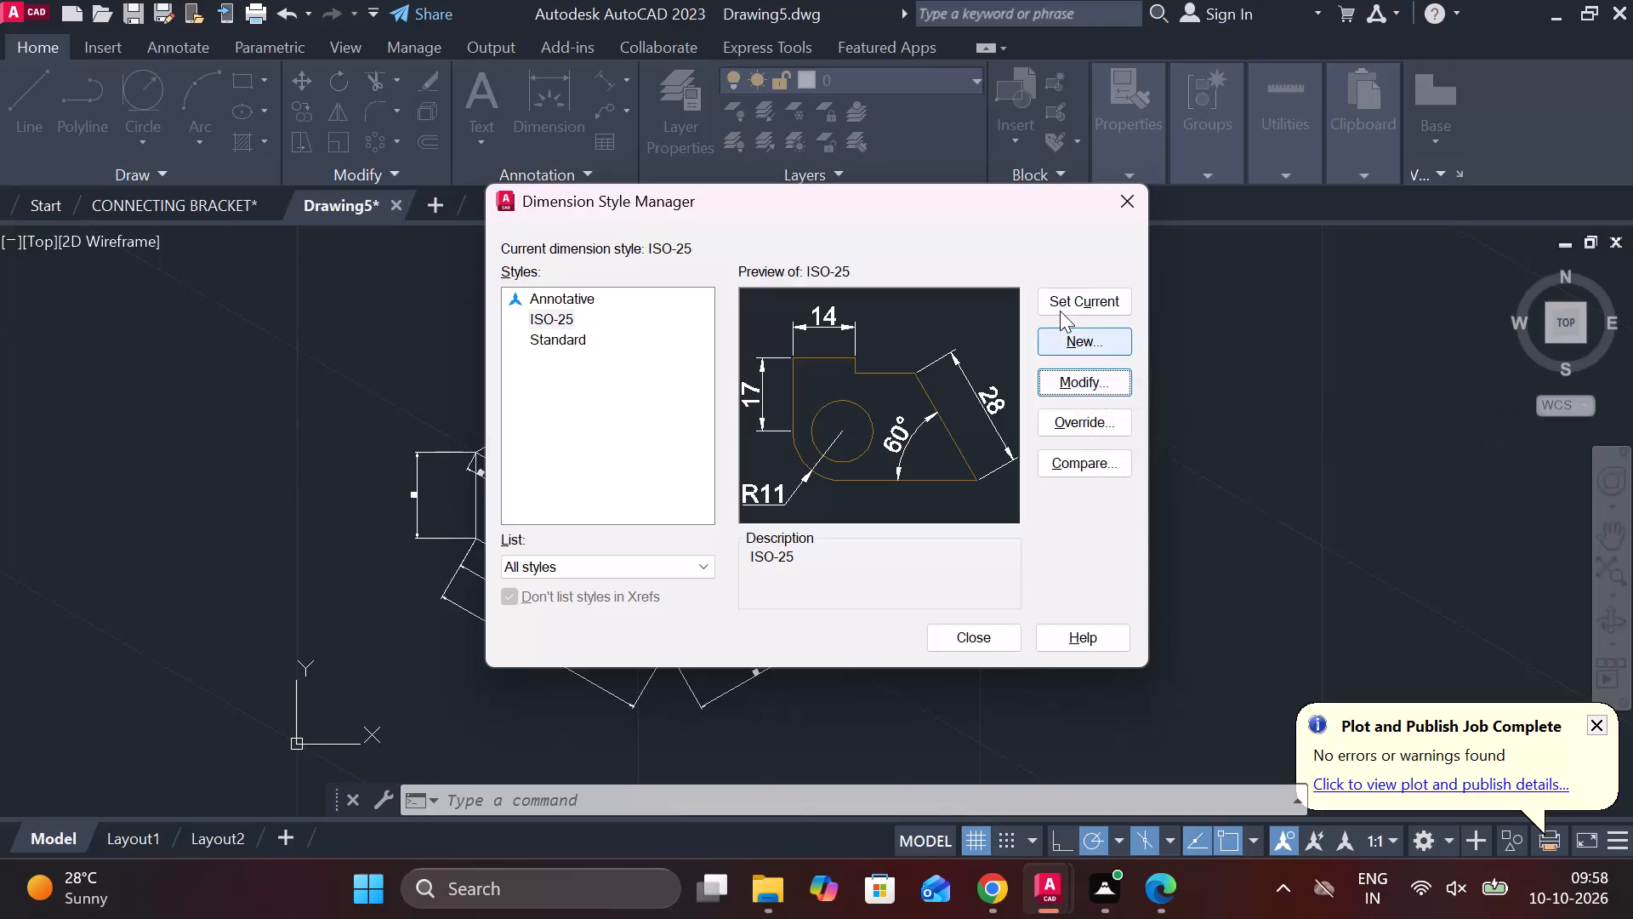
left_click(1060, 311)
left_click(975, 624)
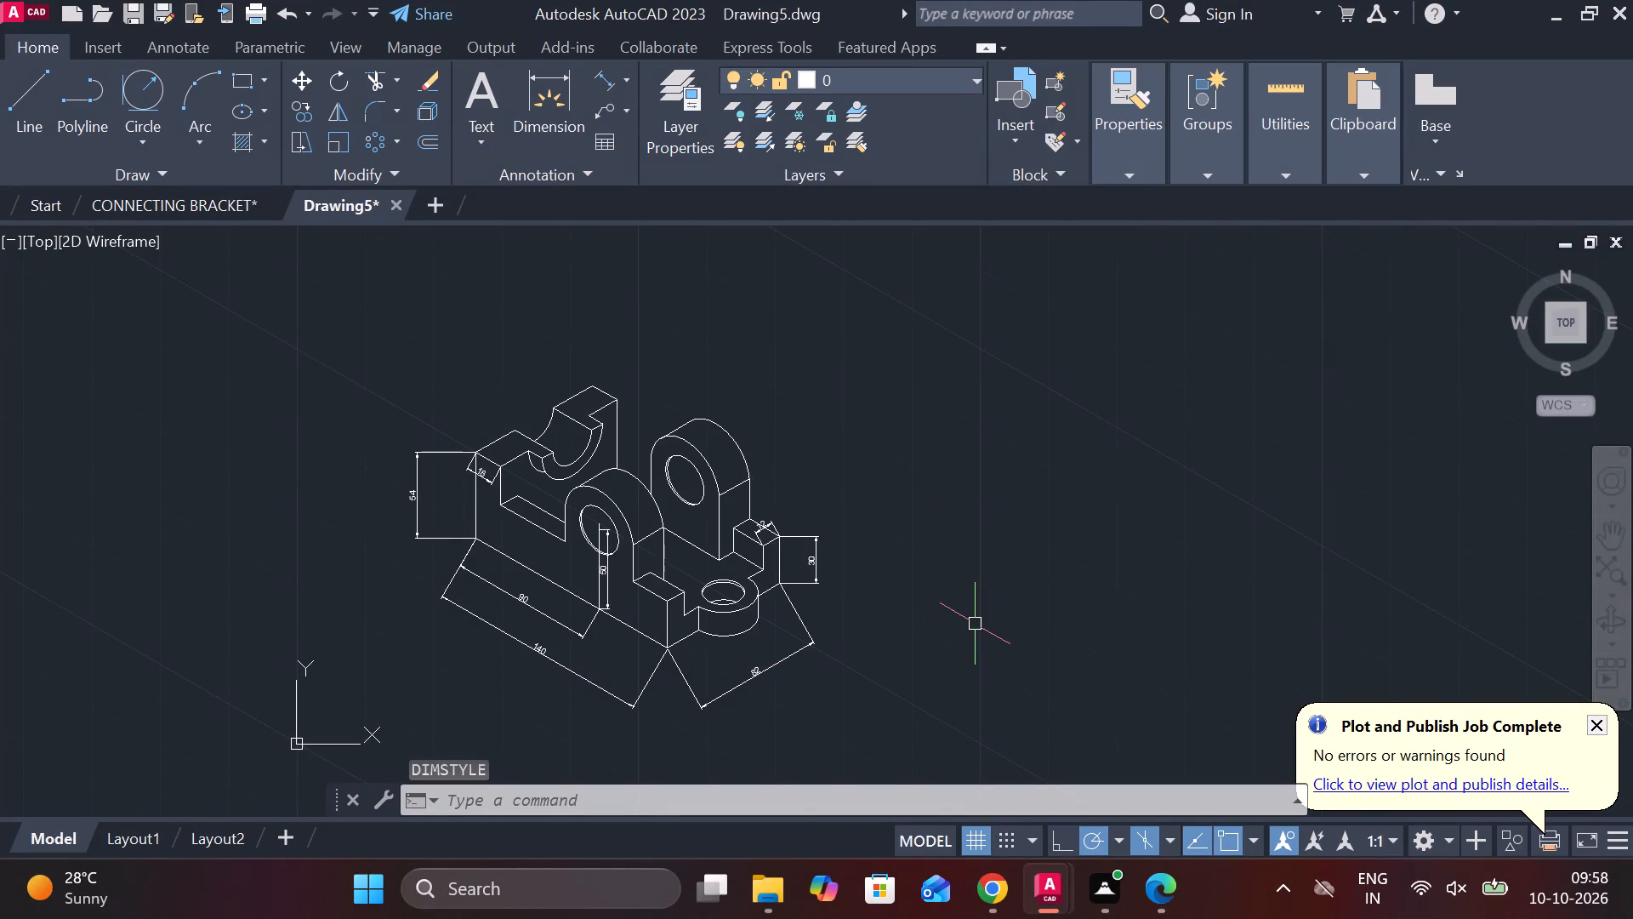
Modify the ISO-25 dimension style to arrow size 5 and text height 8, and make it current.
scroll(936, 624, "up", 1)
middle_click_drag(936, 624, 1213, 625)
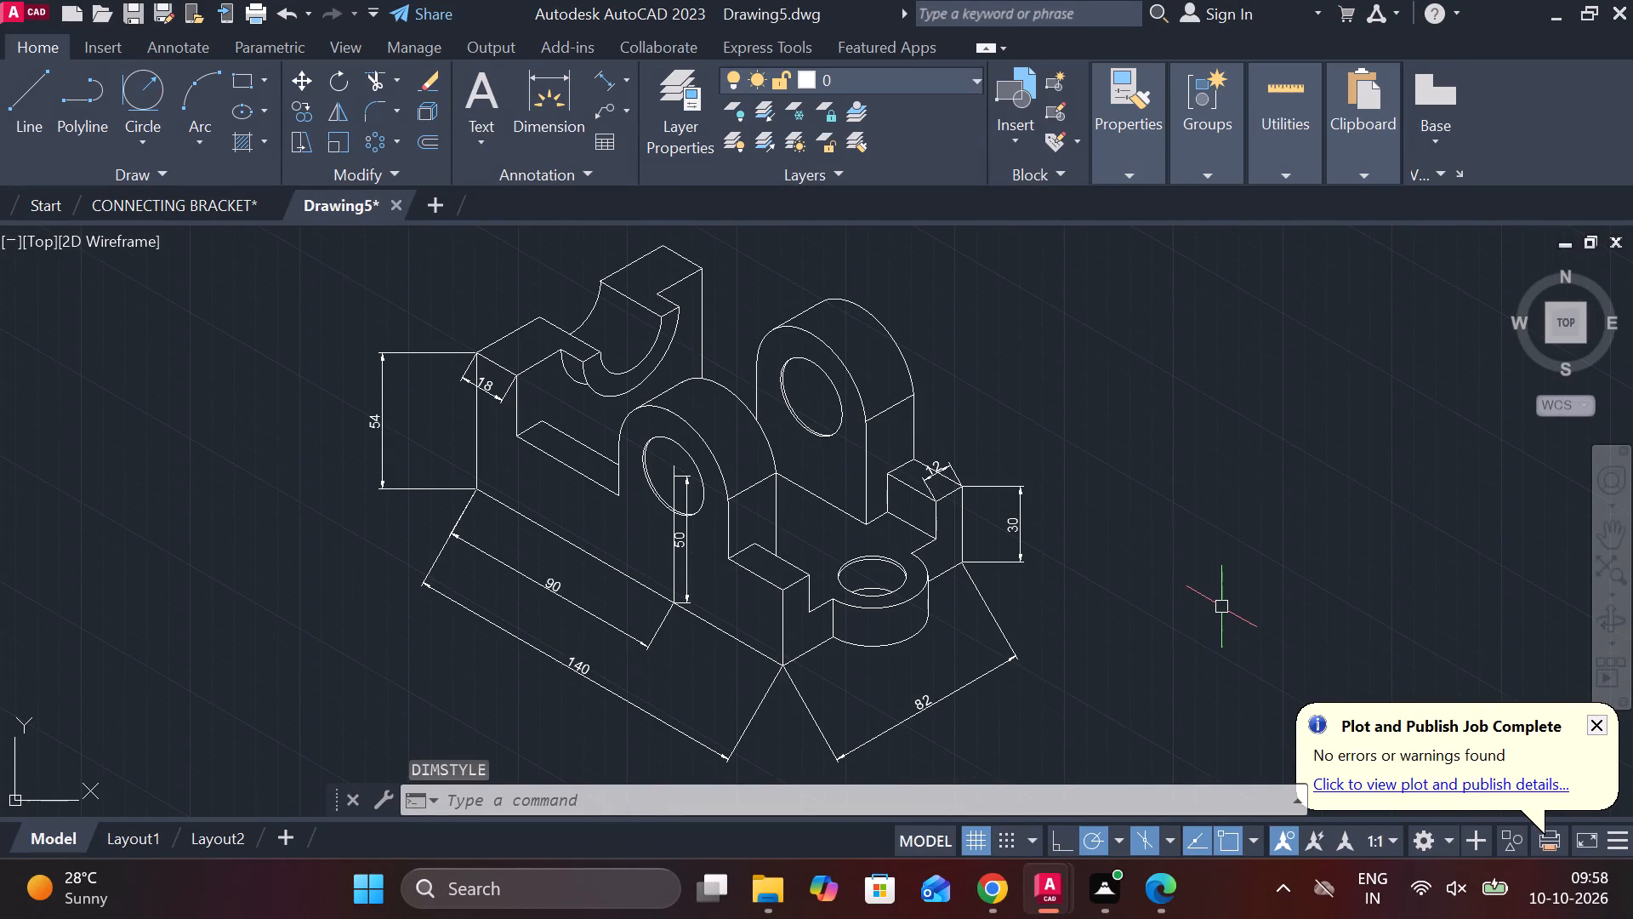
type("D")
key("space")
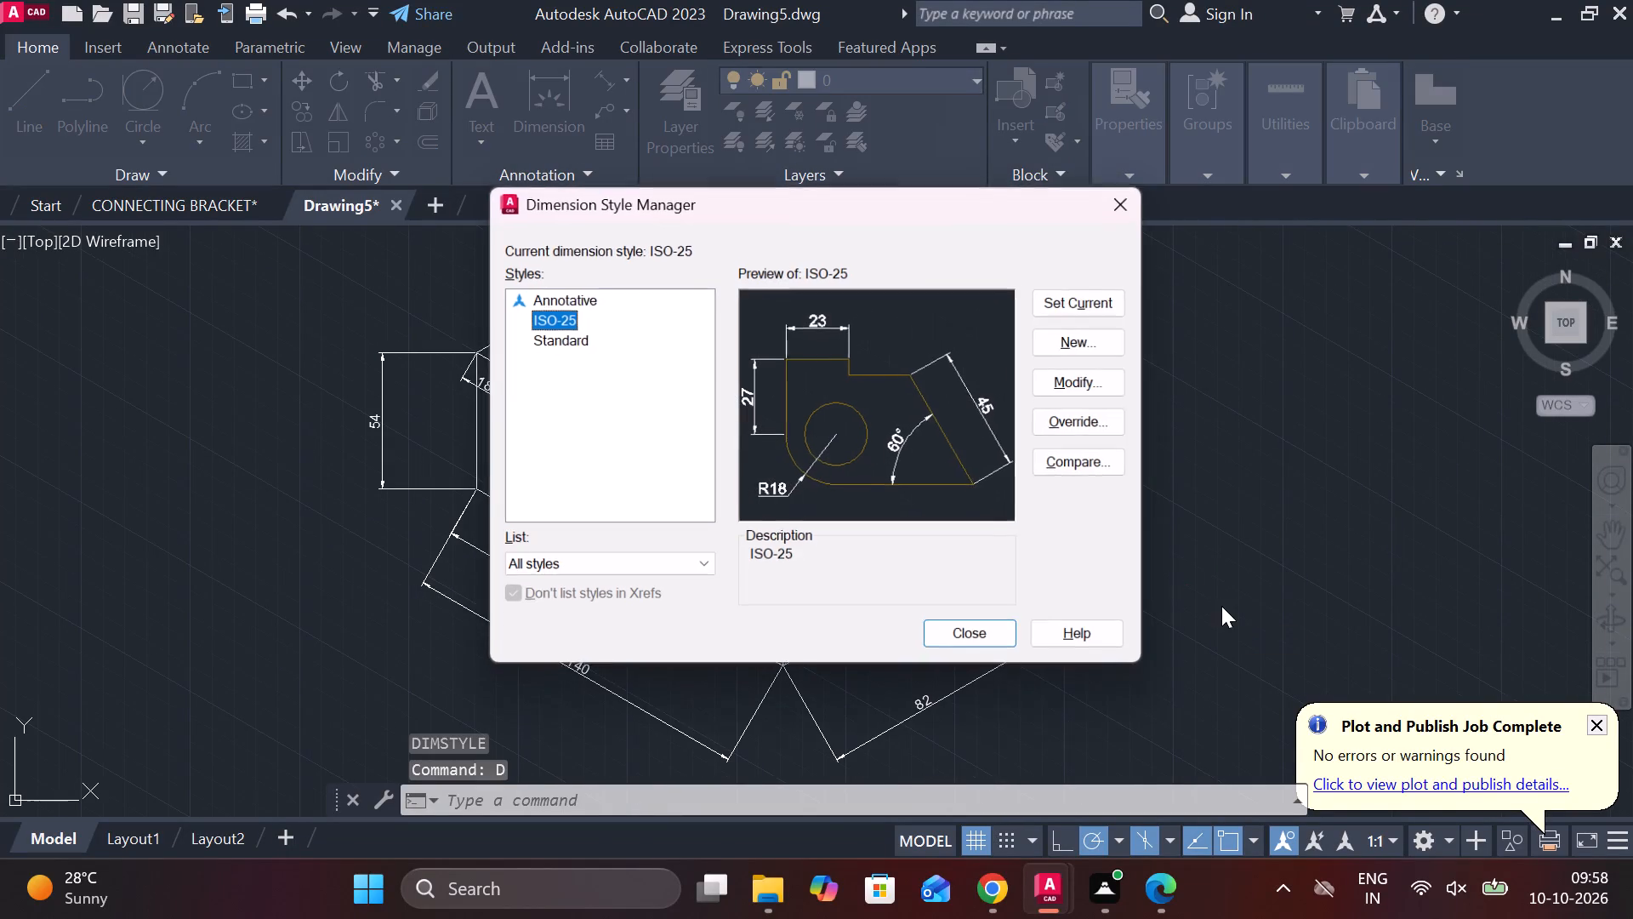
left_click(1095, 389)
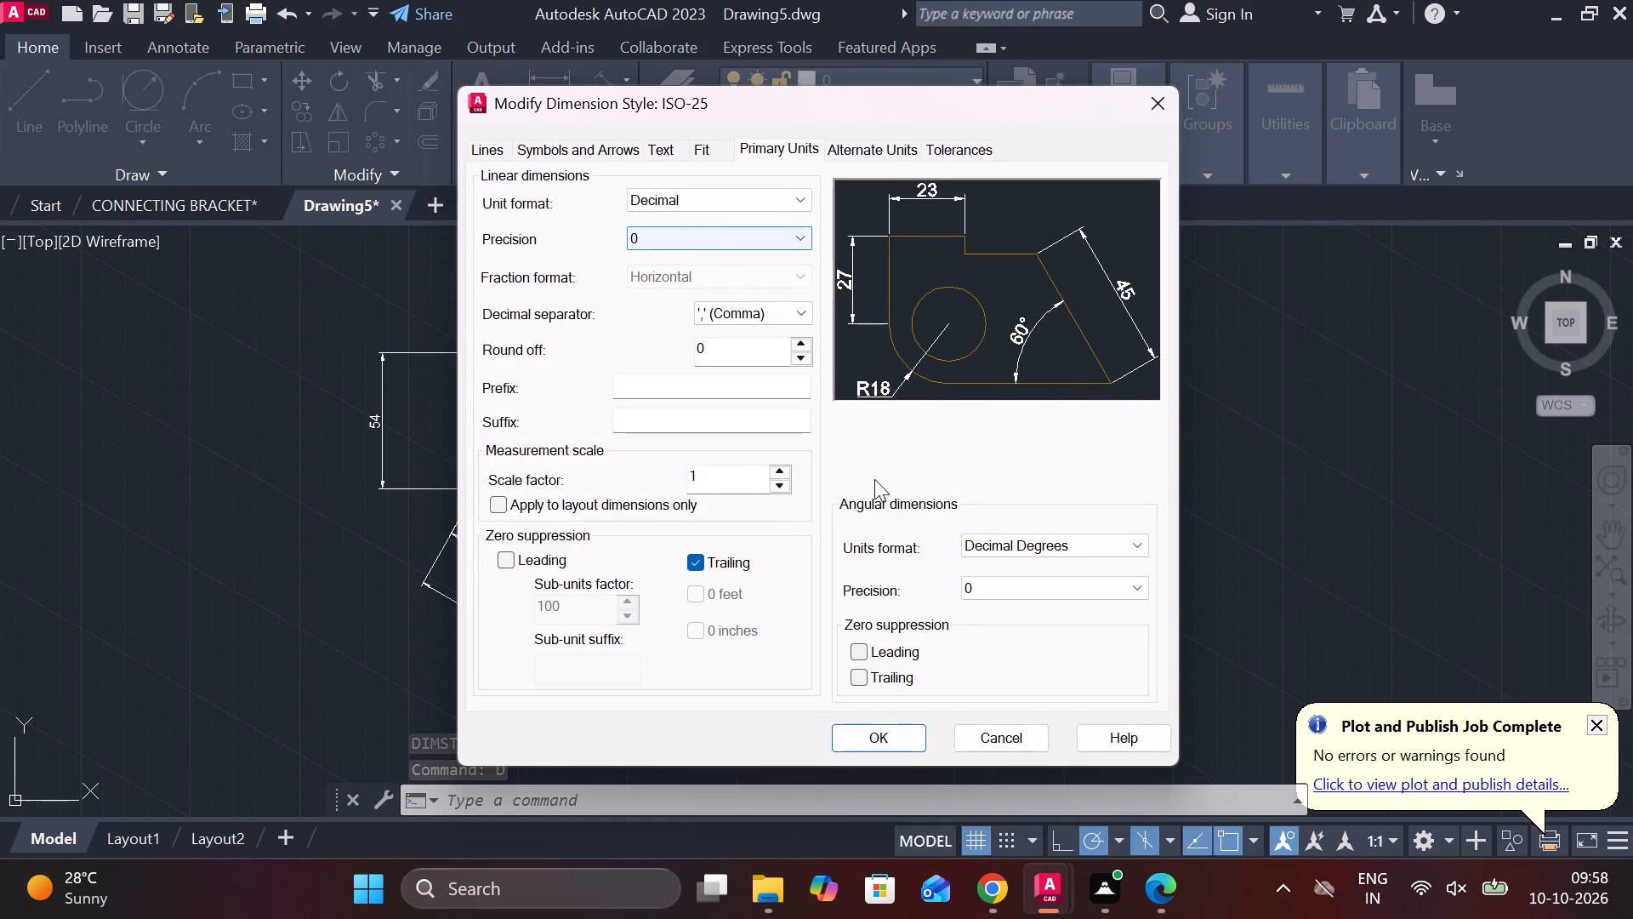
left_click(569, 158)
left_click_drag(529, 403, 469, 406)
key("5")
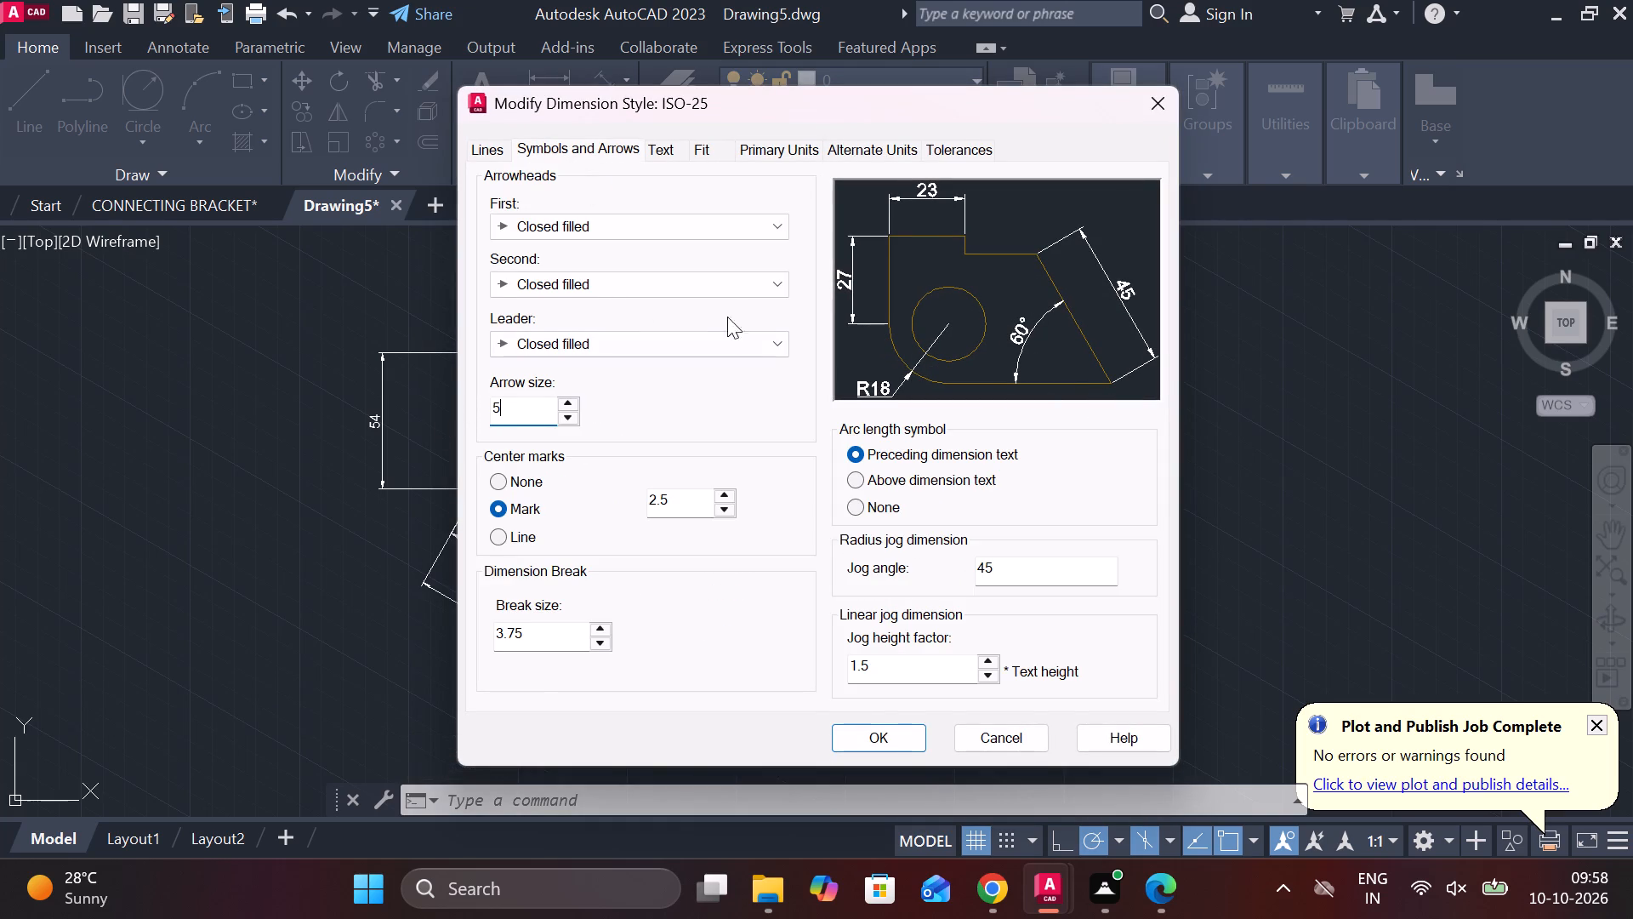
left_click(659, 151)
left_click_drag(755, 327, 742, 327)
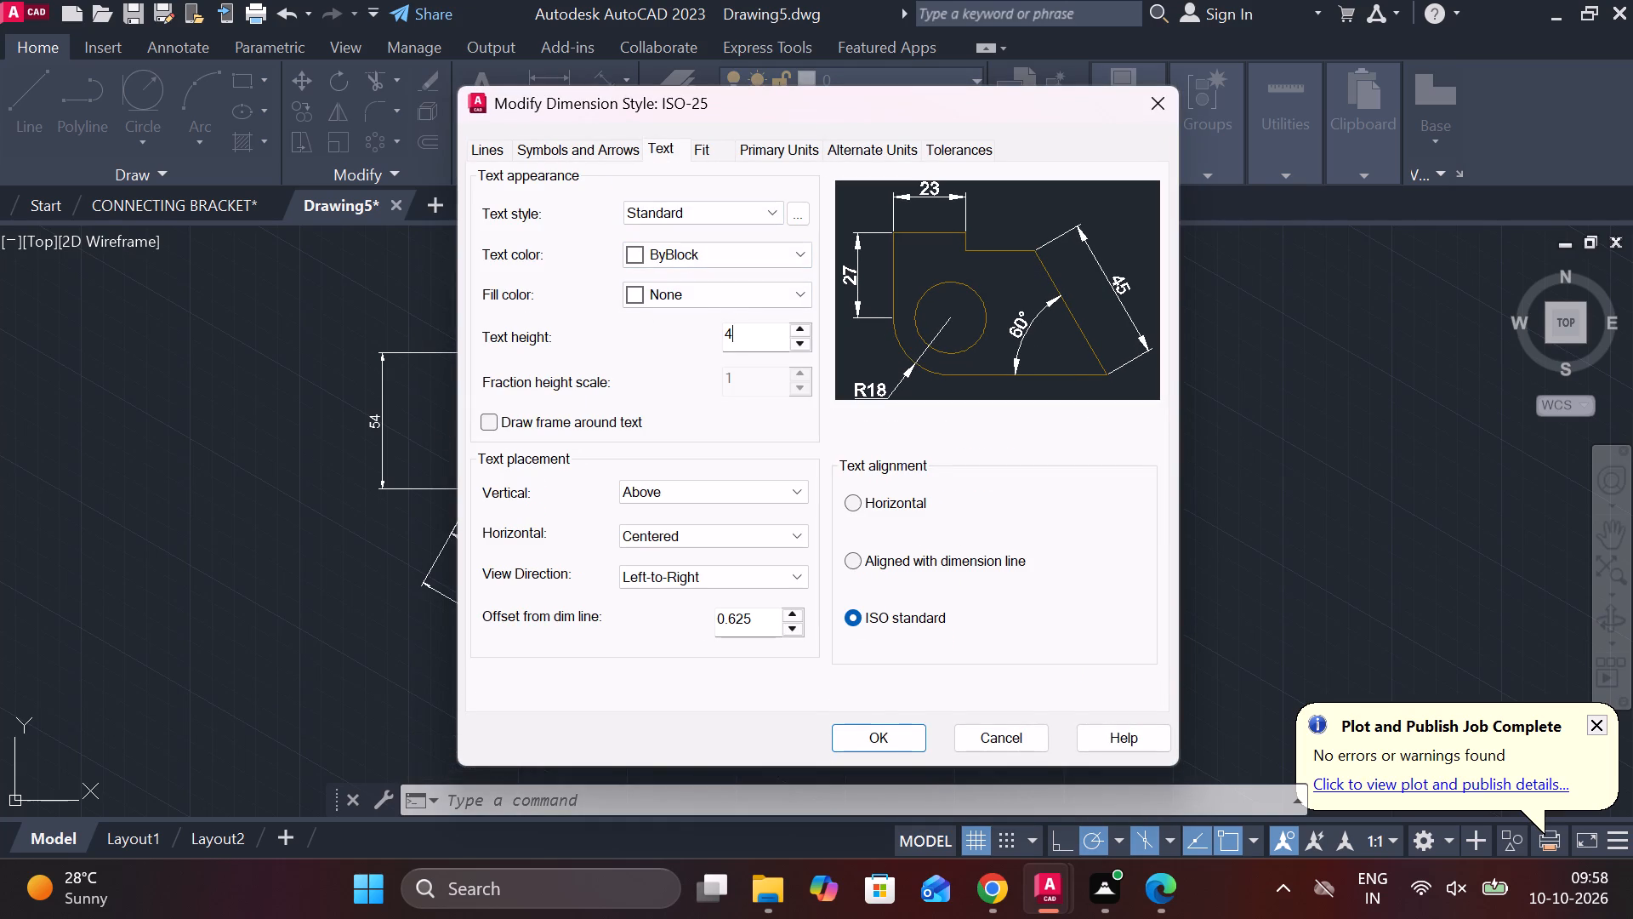
left_click_drag(742, 327, 639, 327)
key("8")
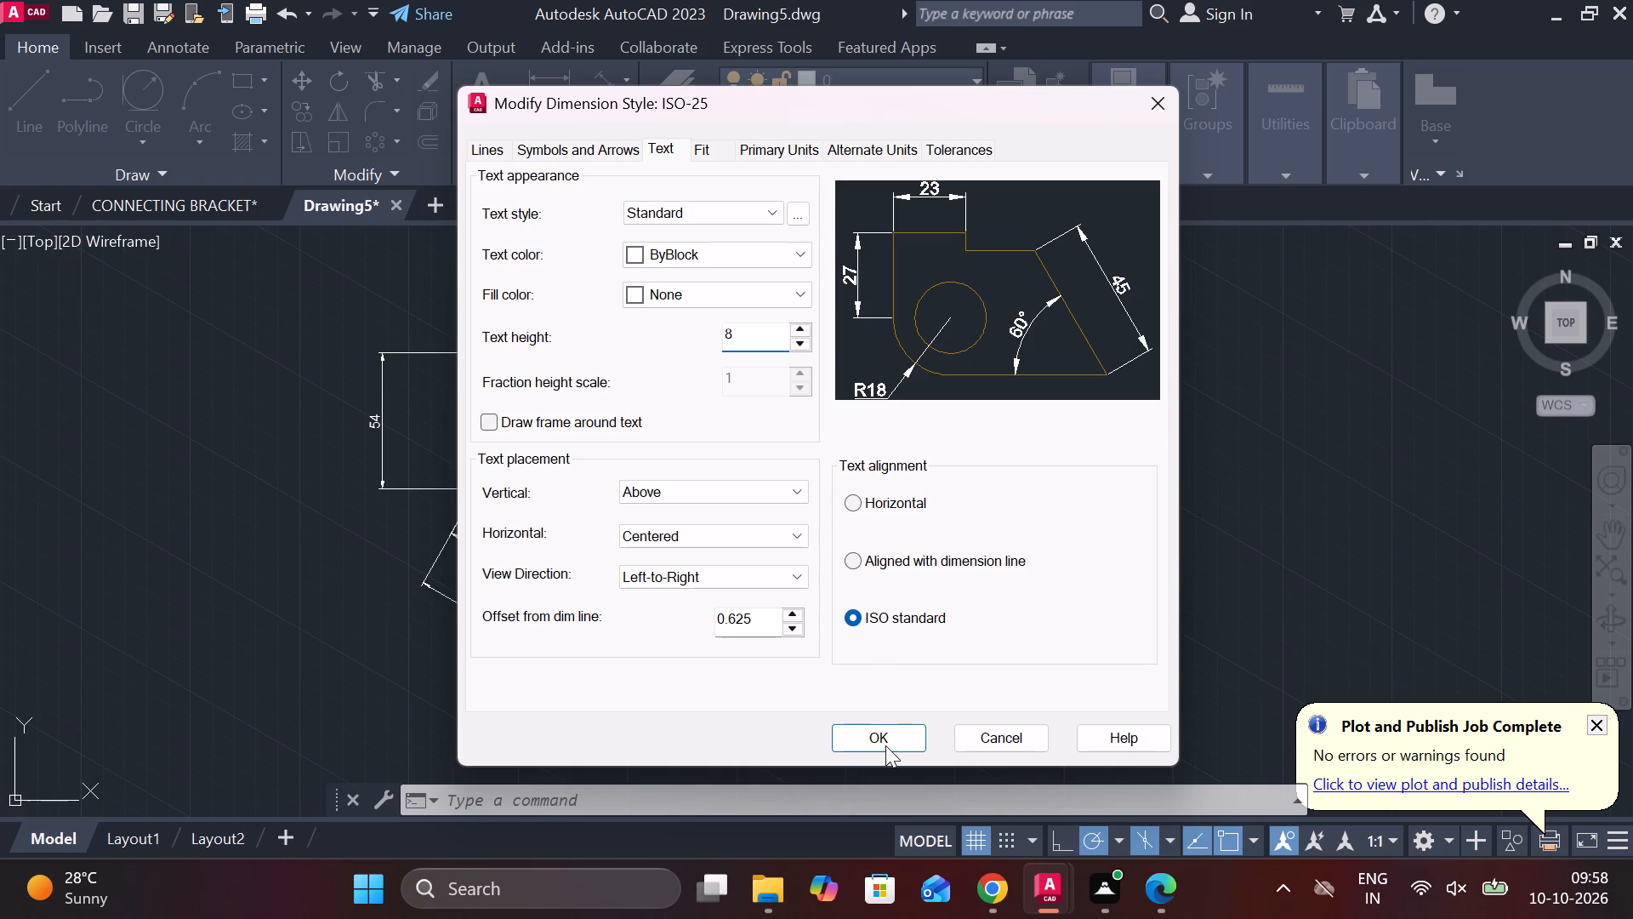
left_click(885, 745)
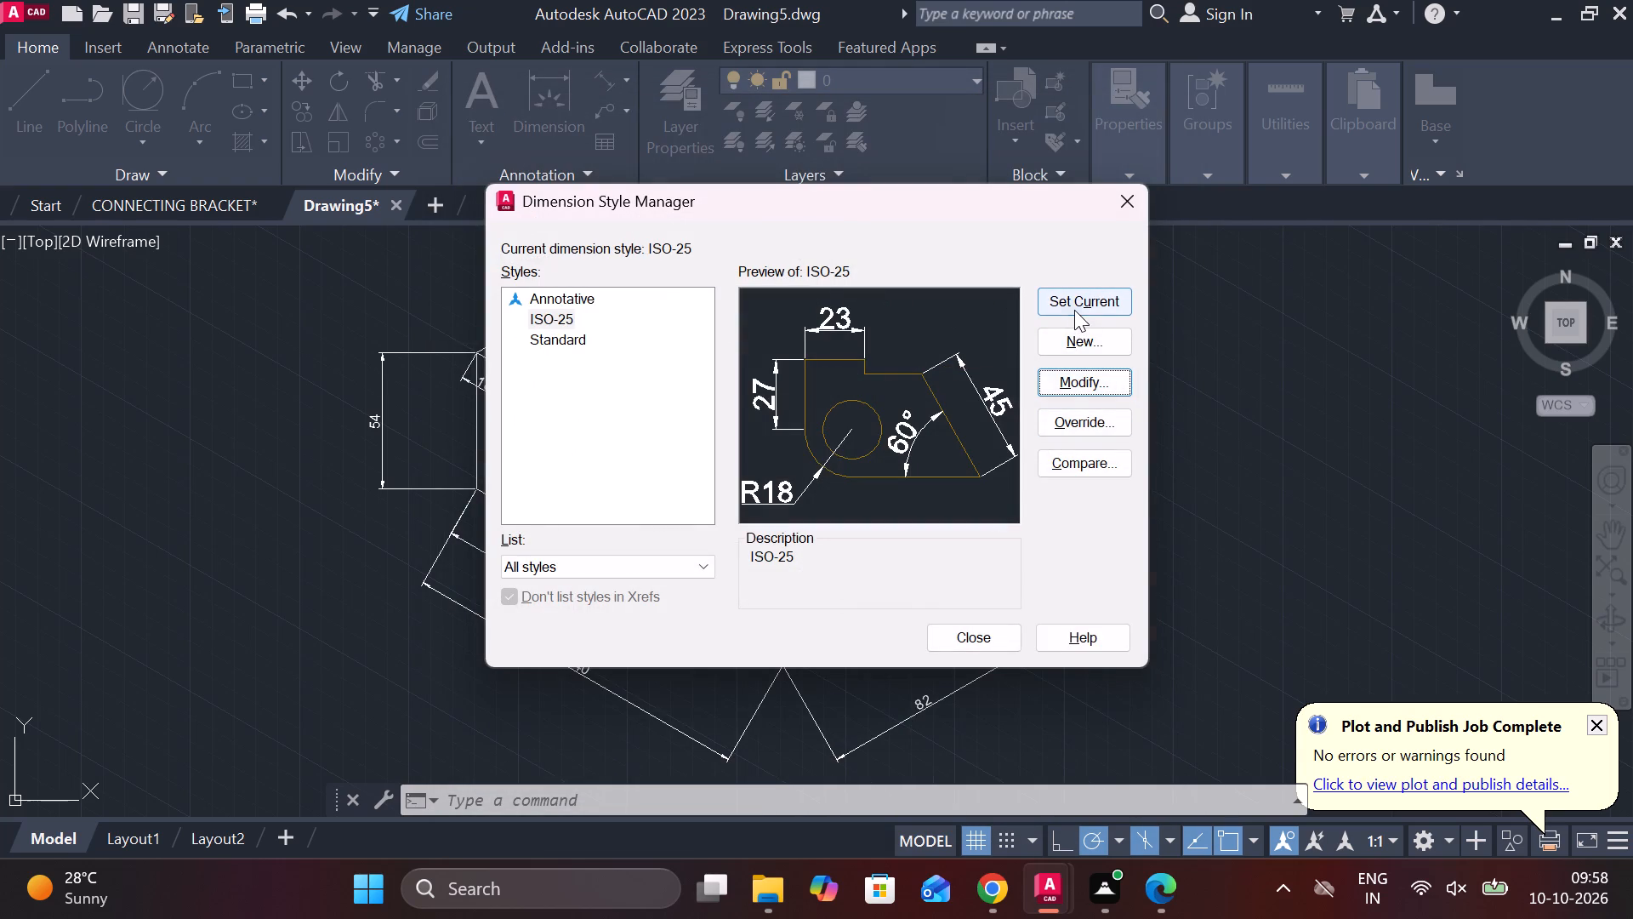
left_click(1074, 310)
left_click(973, 633)
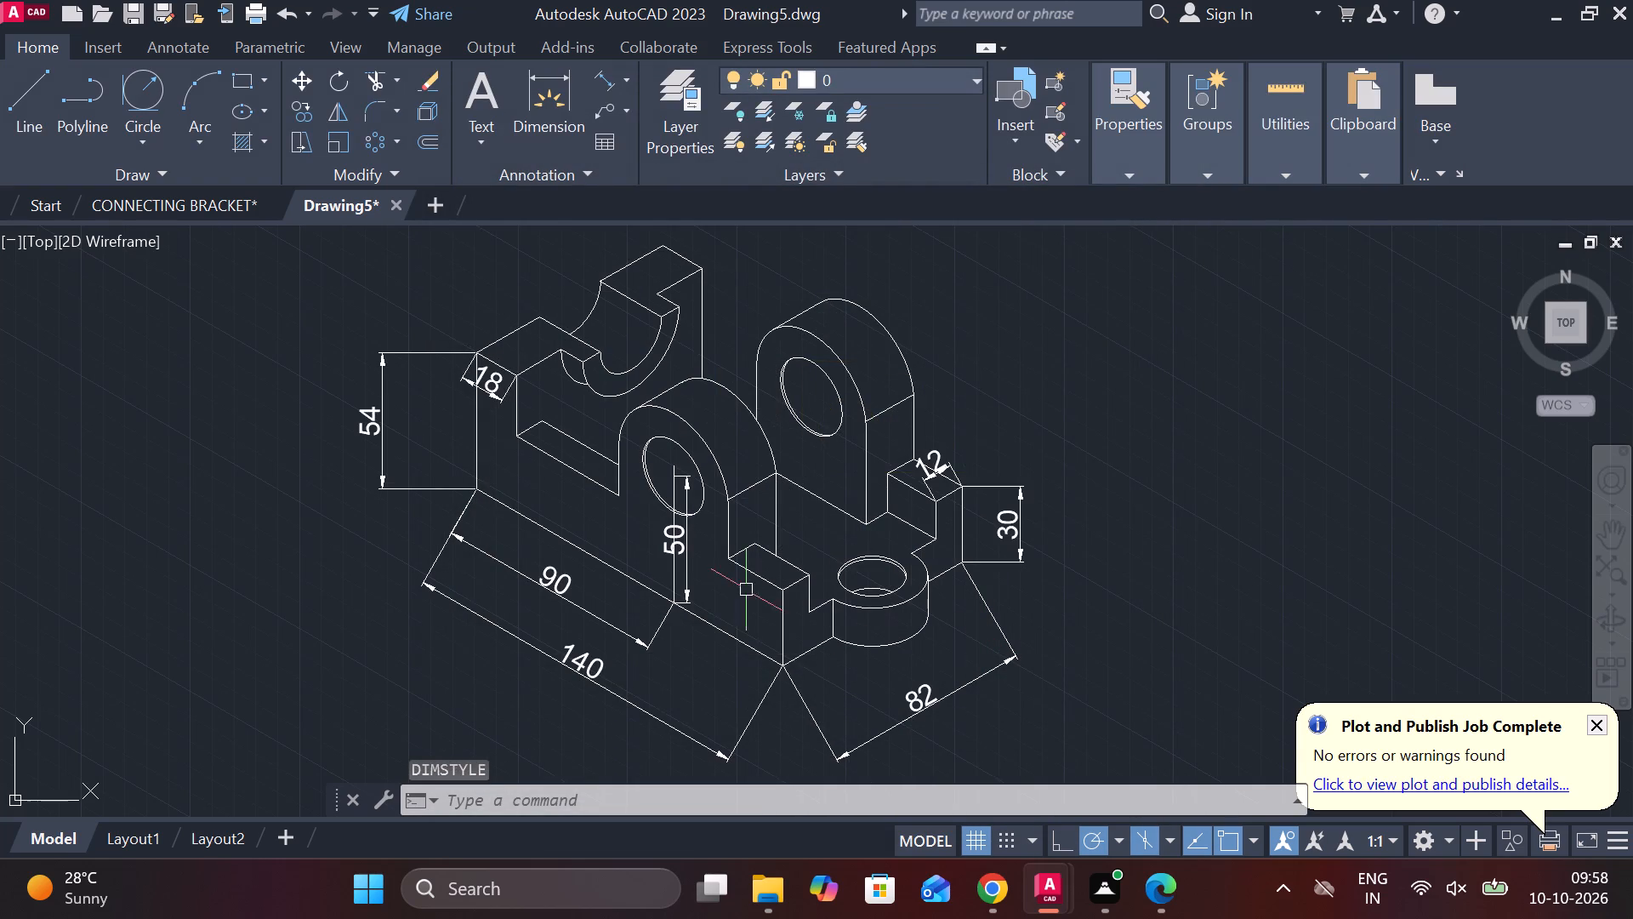
Move the front hole's height dimension line farther from the centre line, level with the hole's outer edge.
scroll(739, 561, "down", 1)
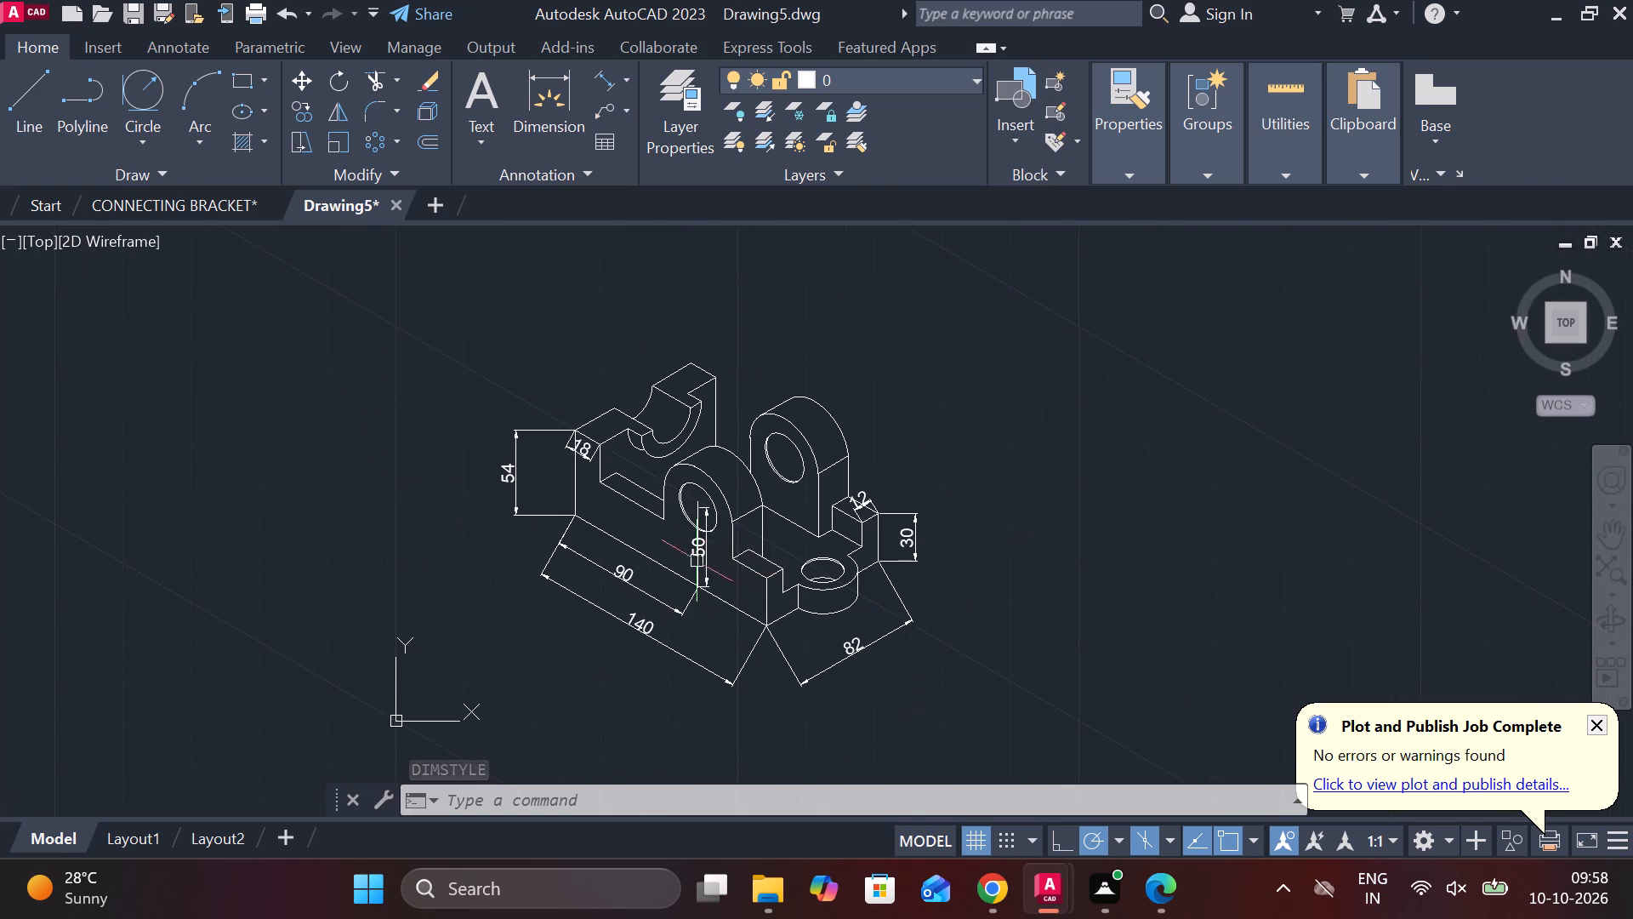
scroll(697, 554, "up", 3)
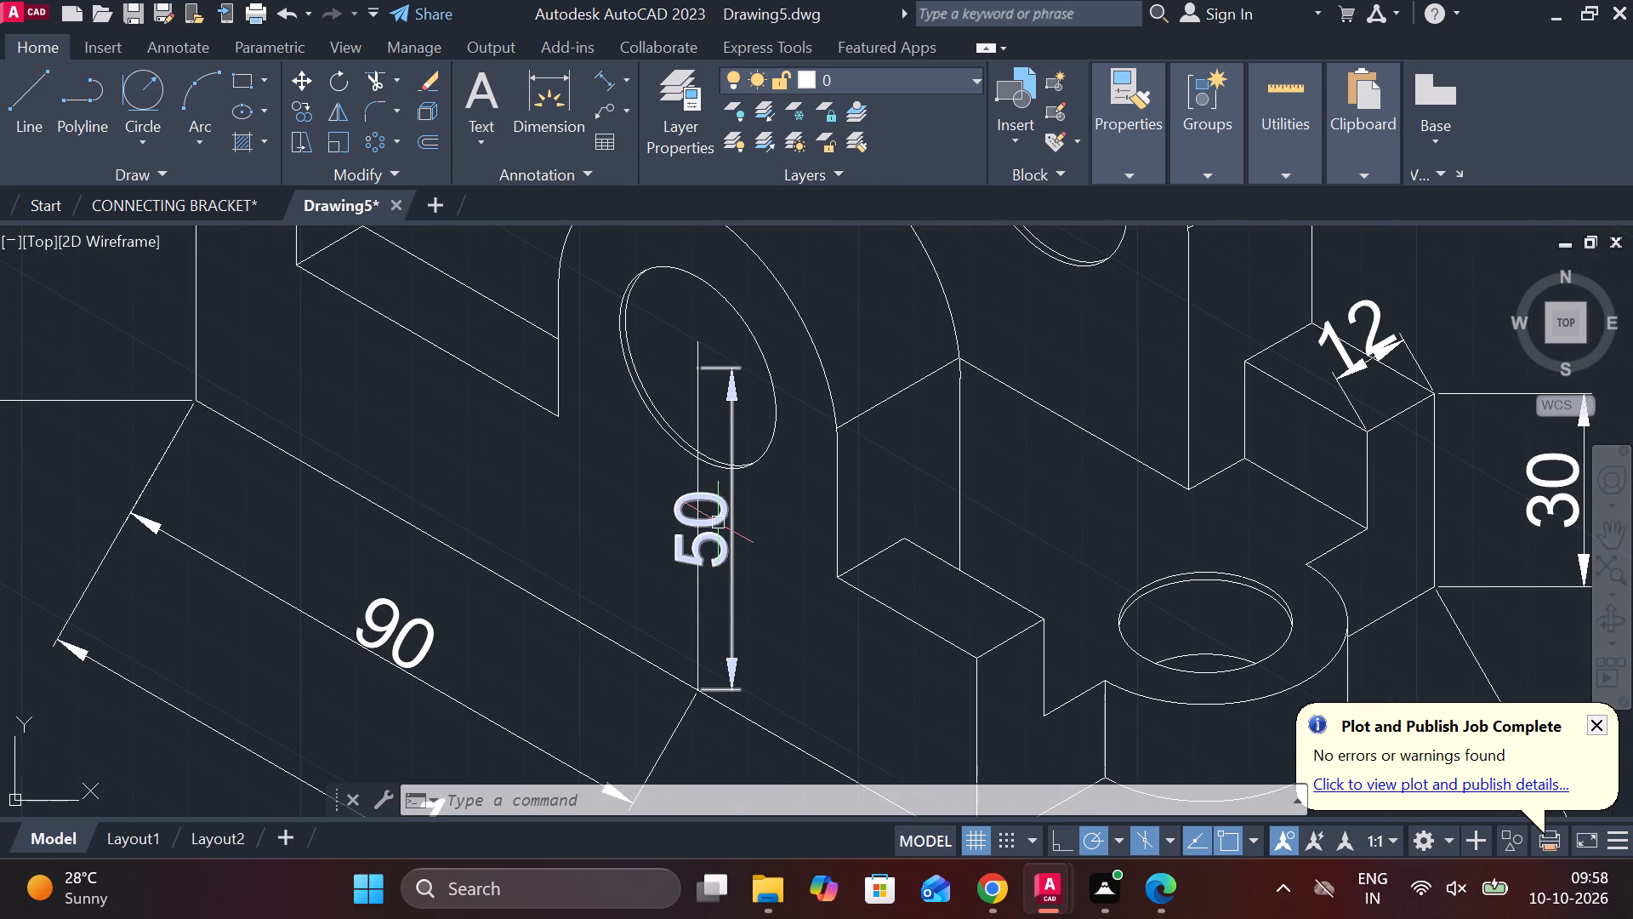
left_click(720, 528)
left_click(705, 527)
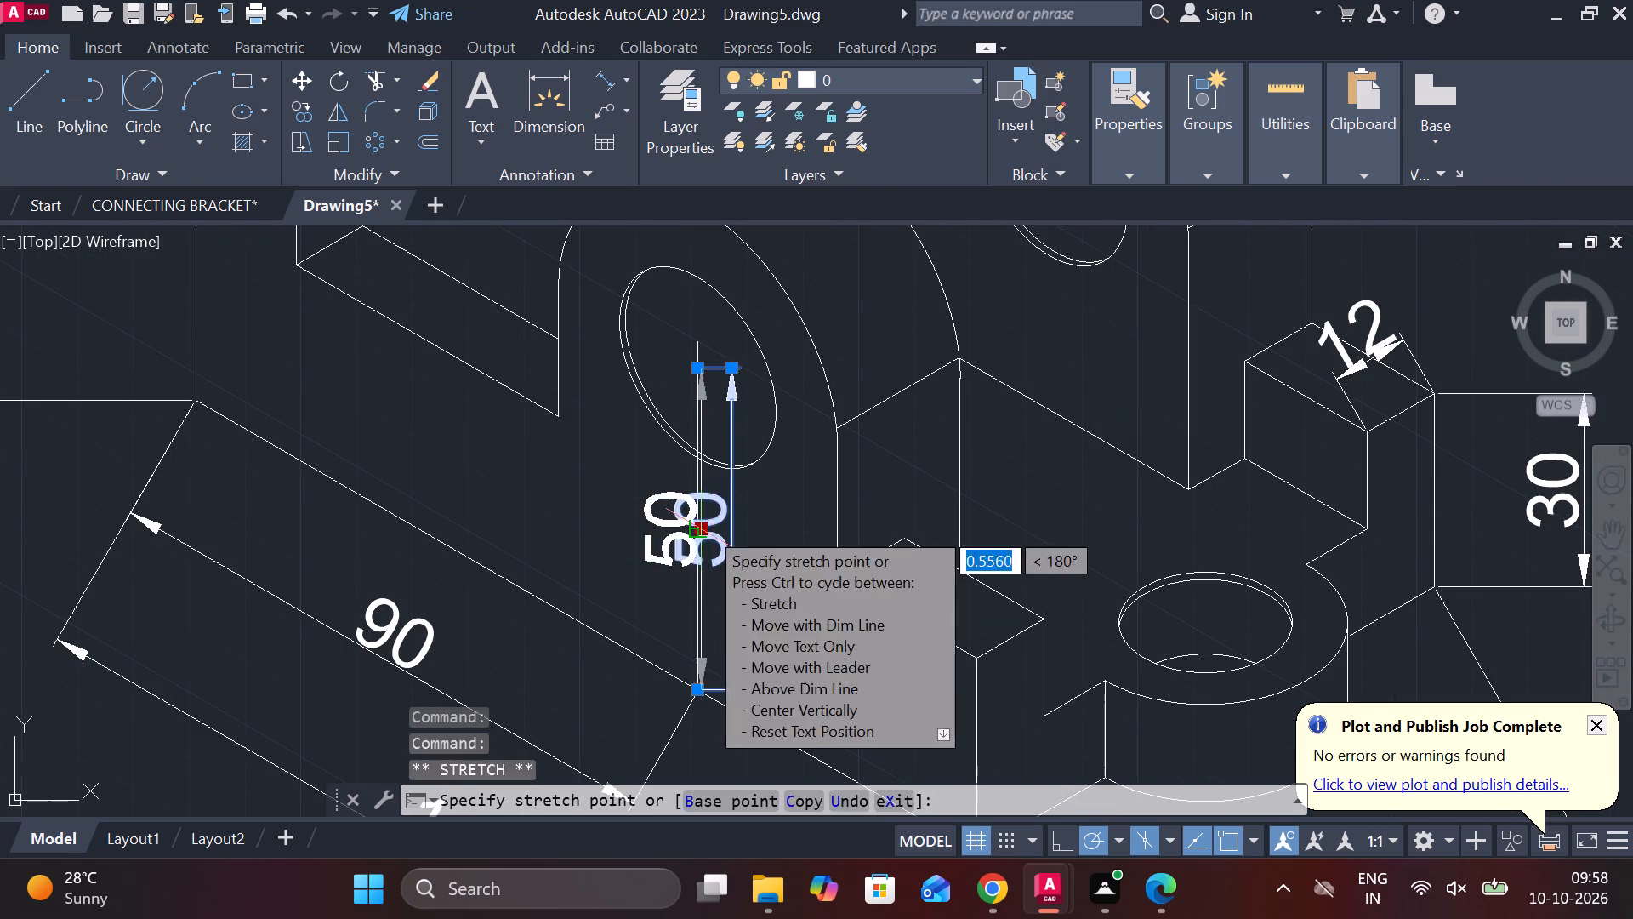
left_click(775, 528)
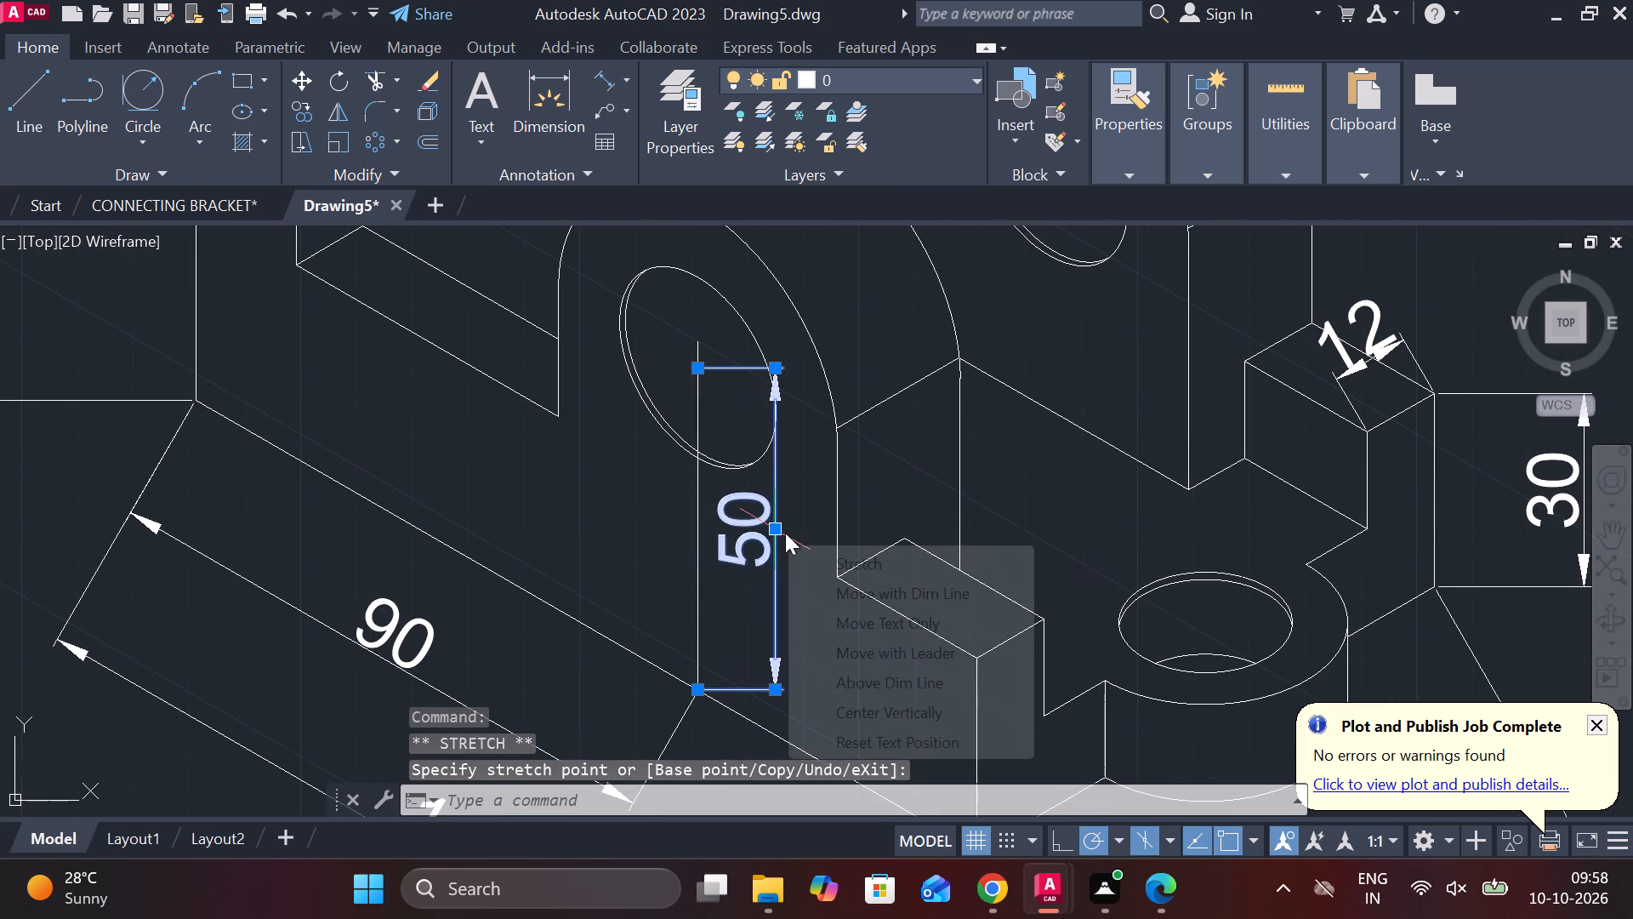
key("Escape")
Change the ISO-25 dimension style's text height to 7 and make the style current.
type("D")
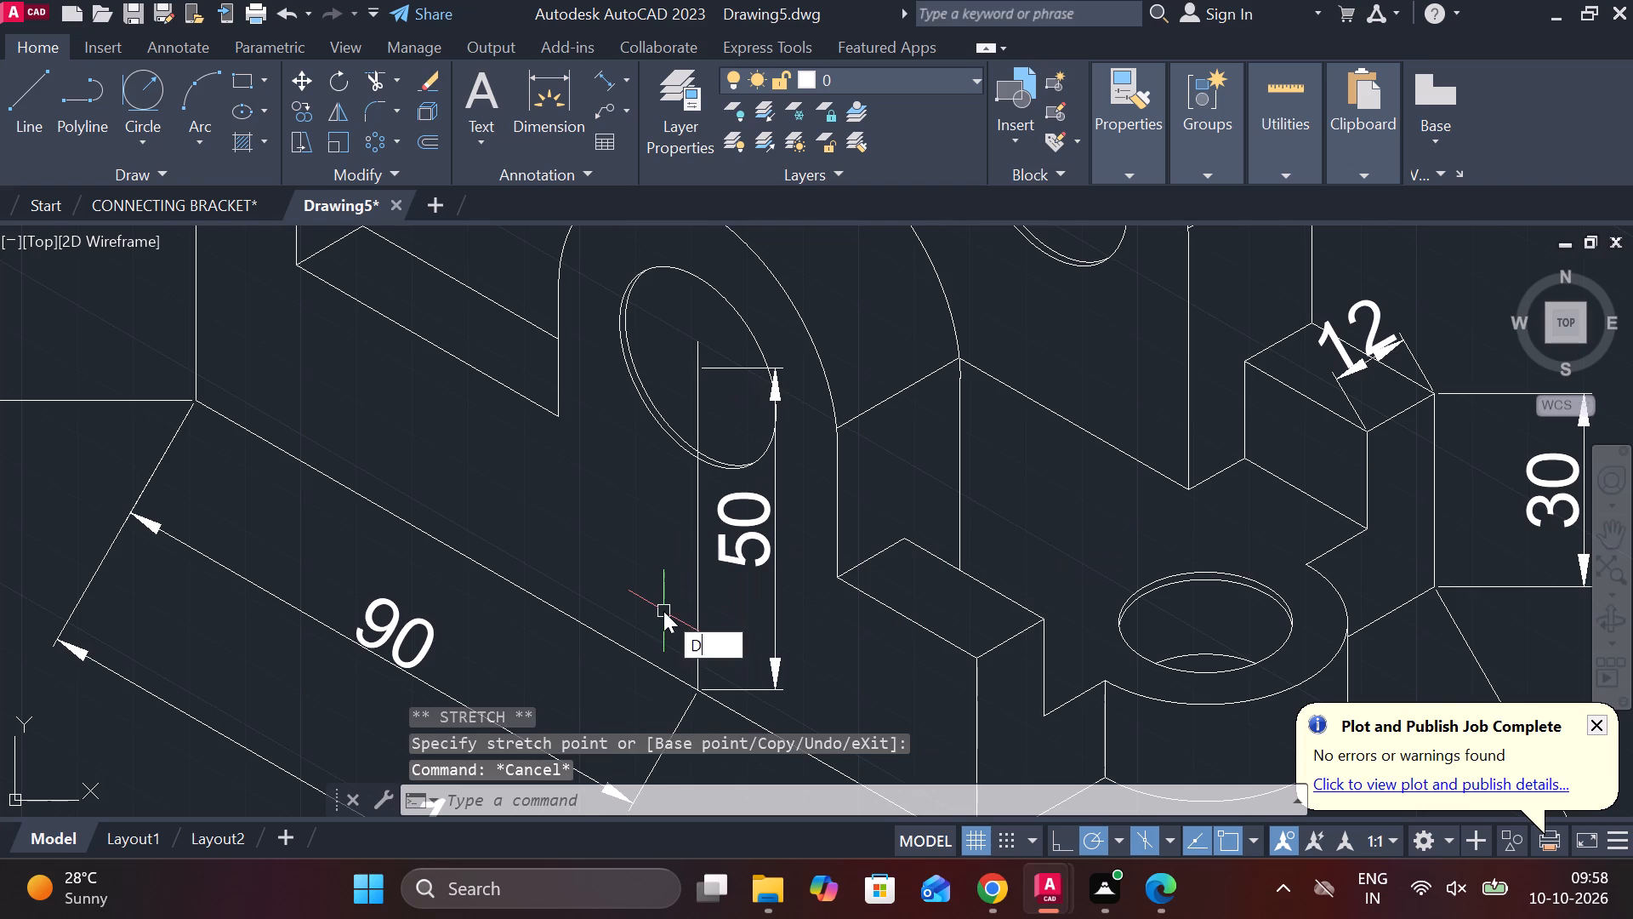
key("space")
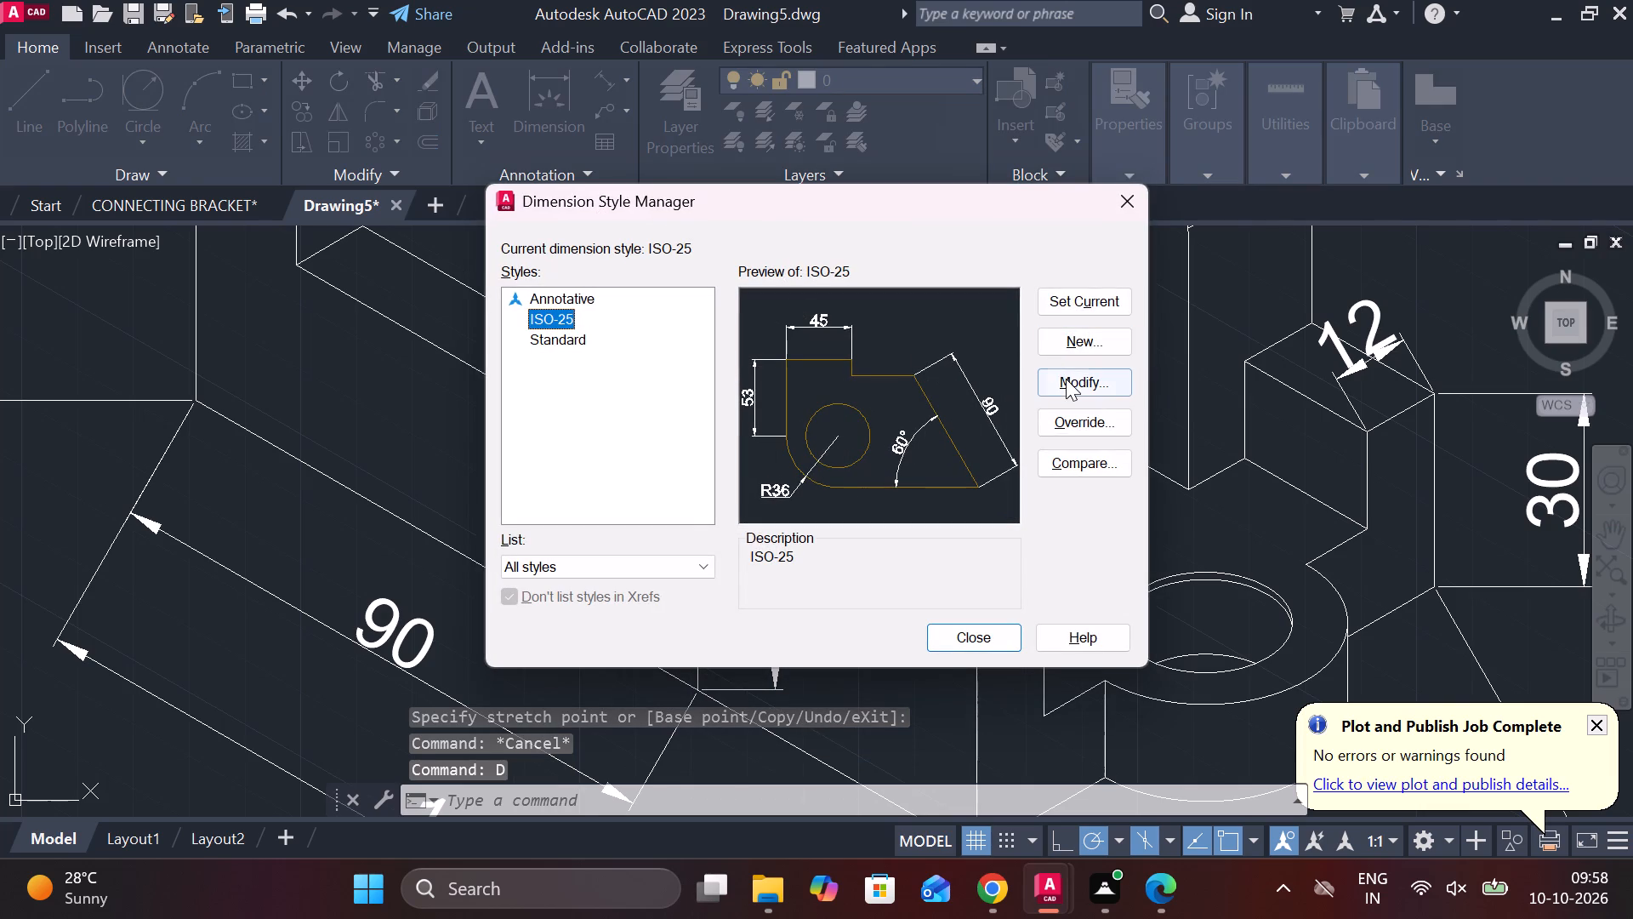
left_click(1066, 379)
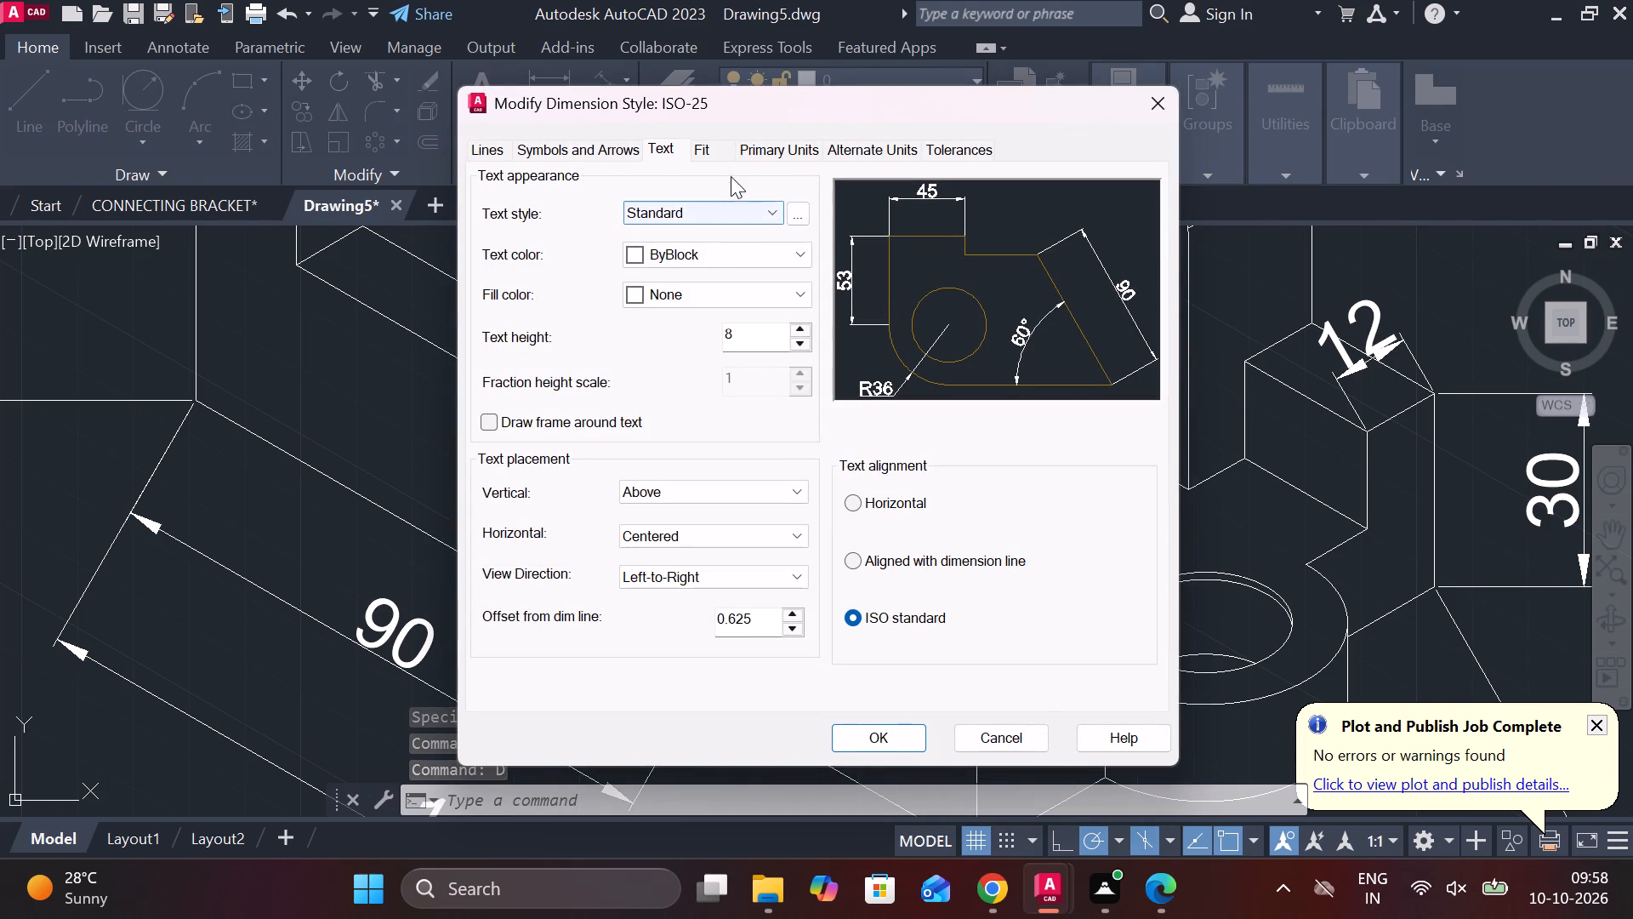
left_click(697, 146)
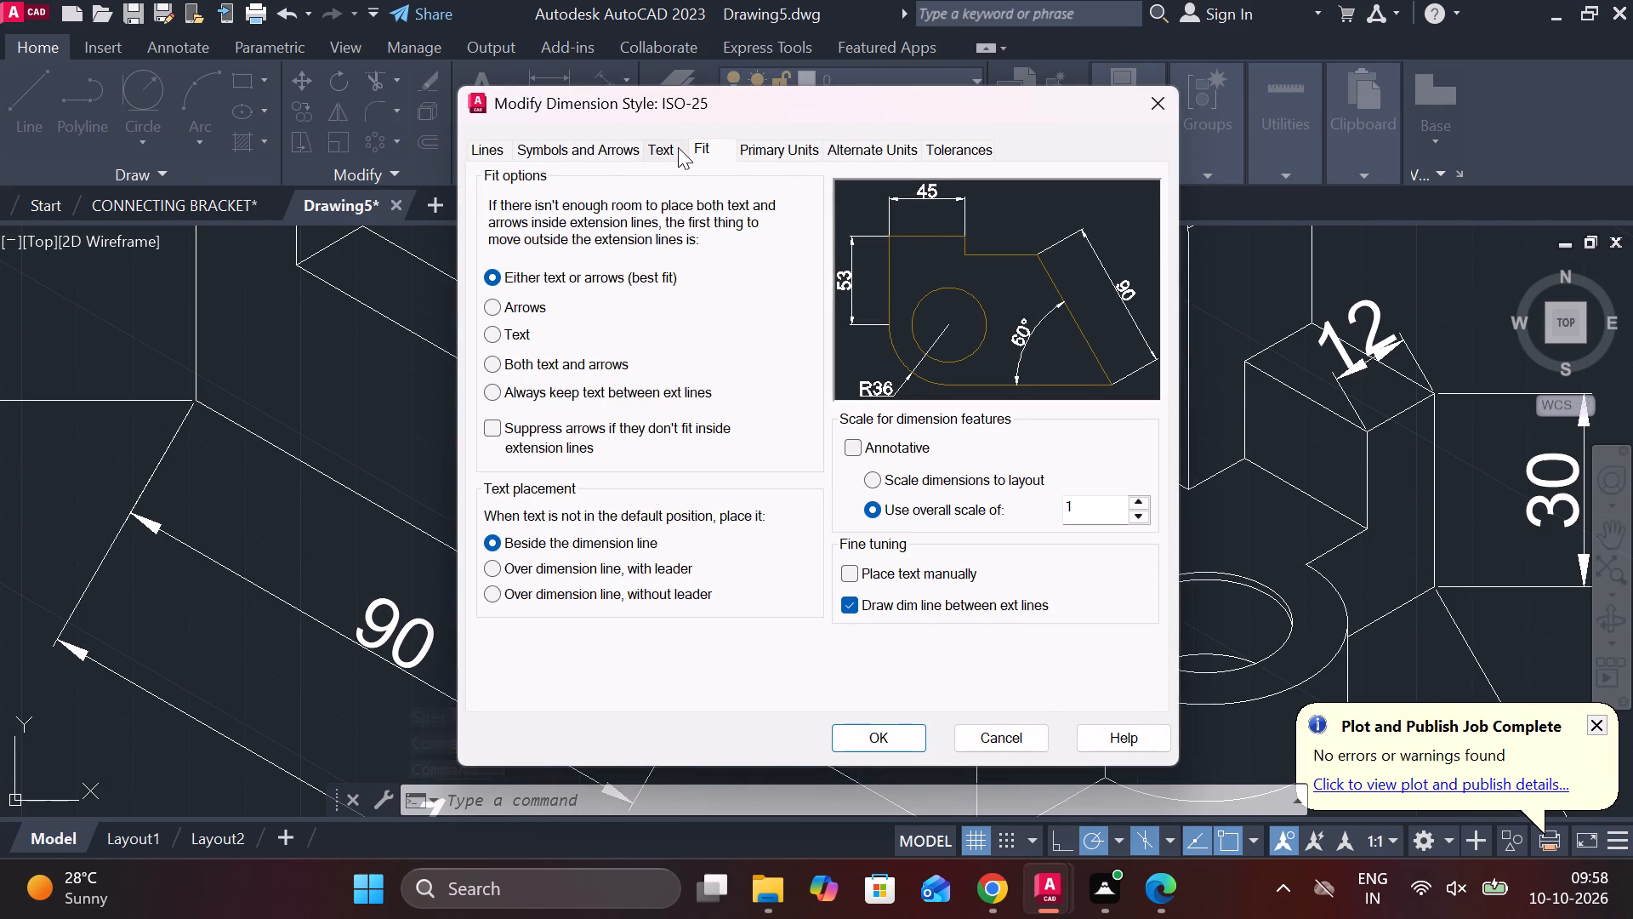
left_click(678, 147)
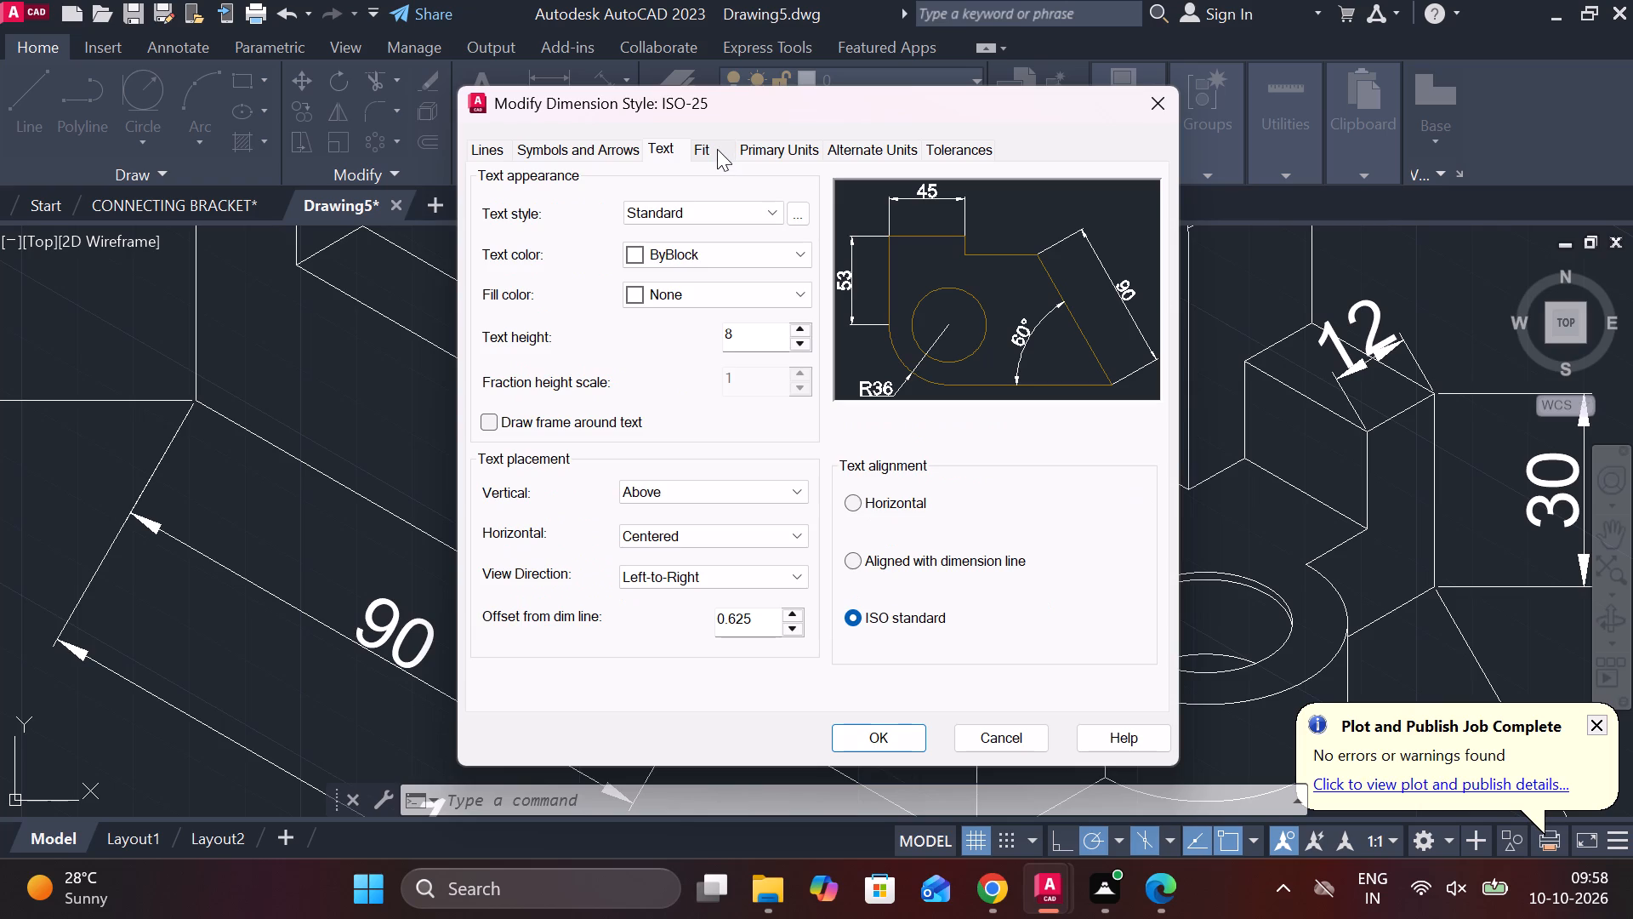
left_click(717, 149)
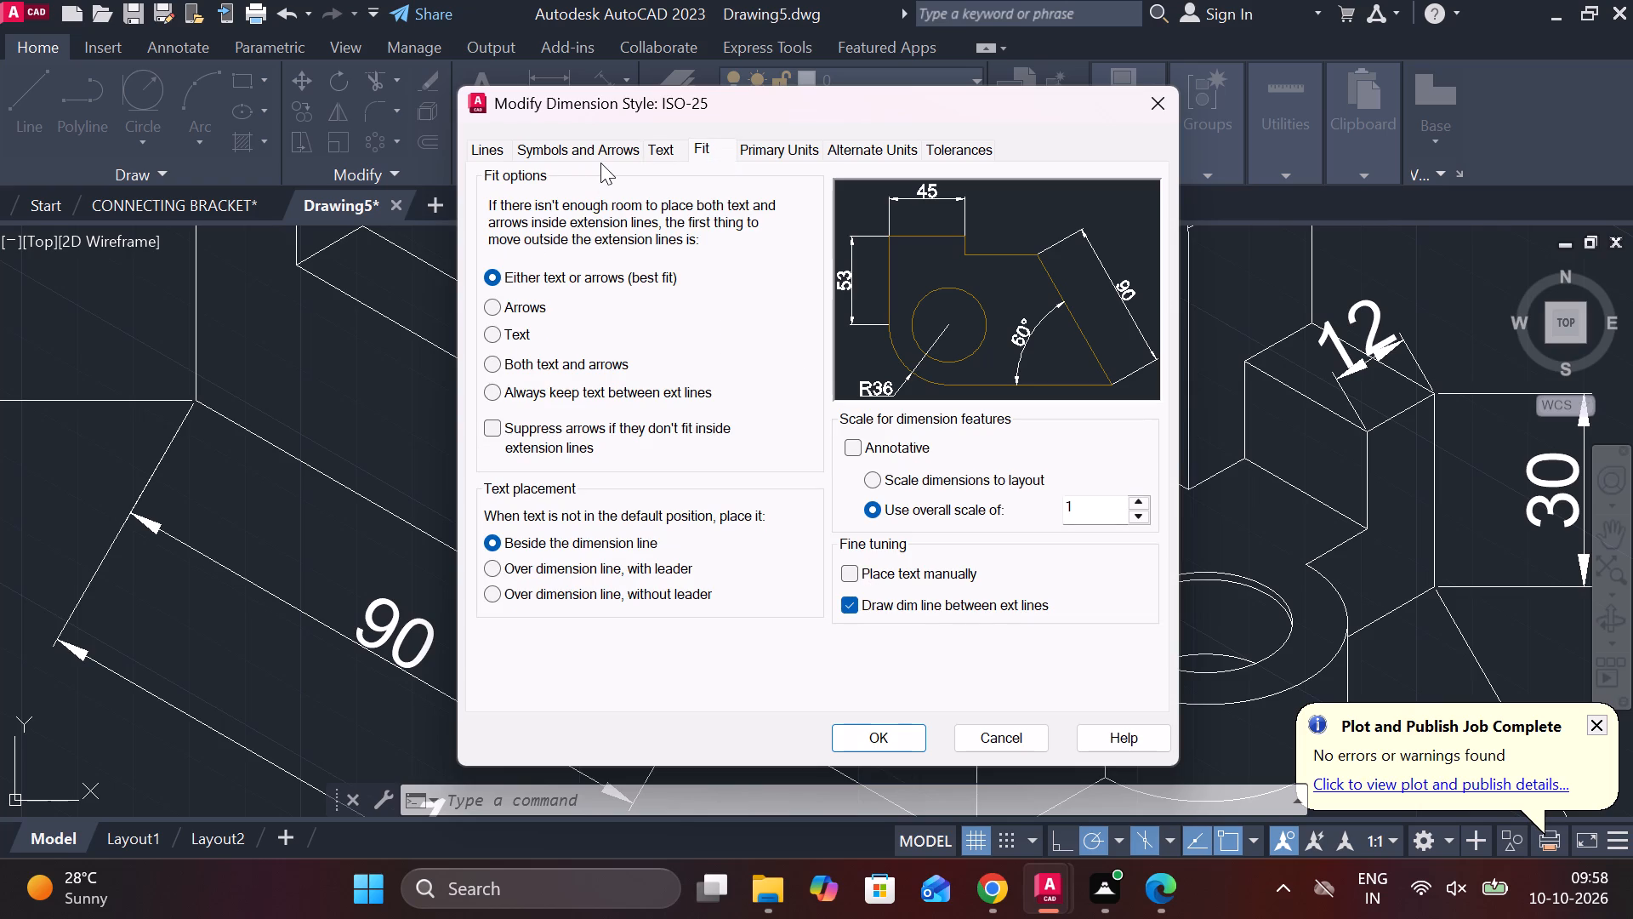
left_click(600, 157)
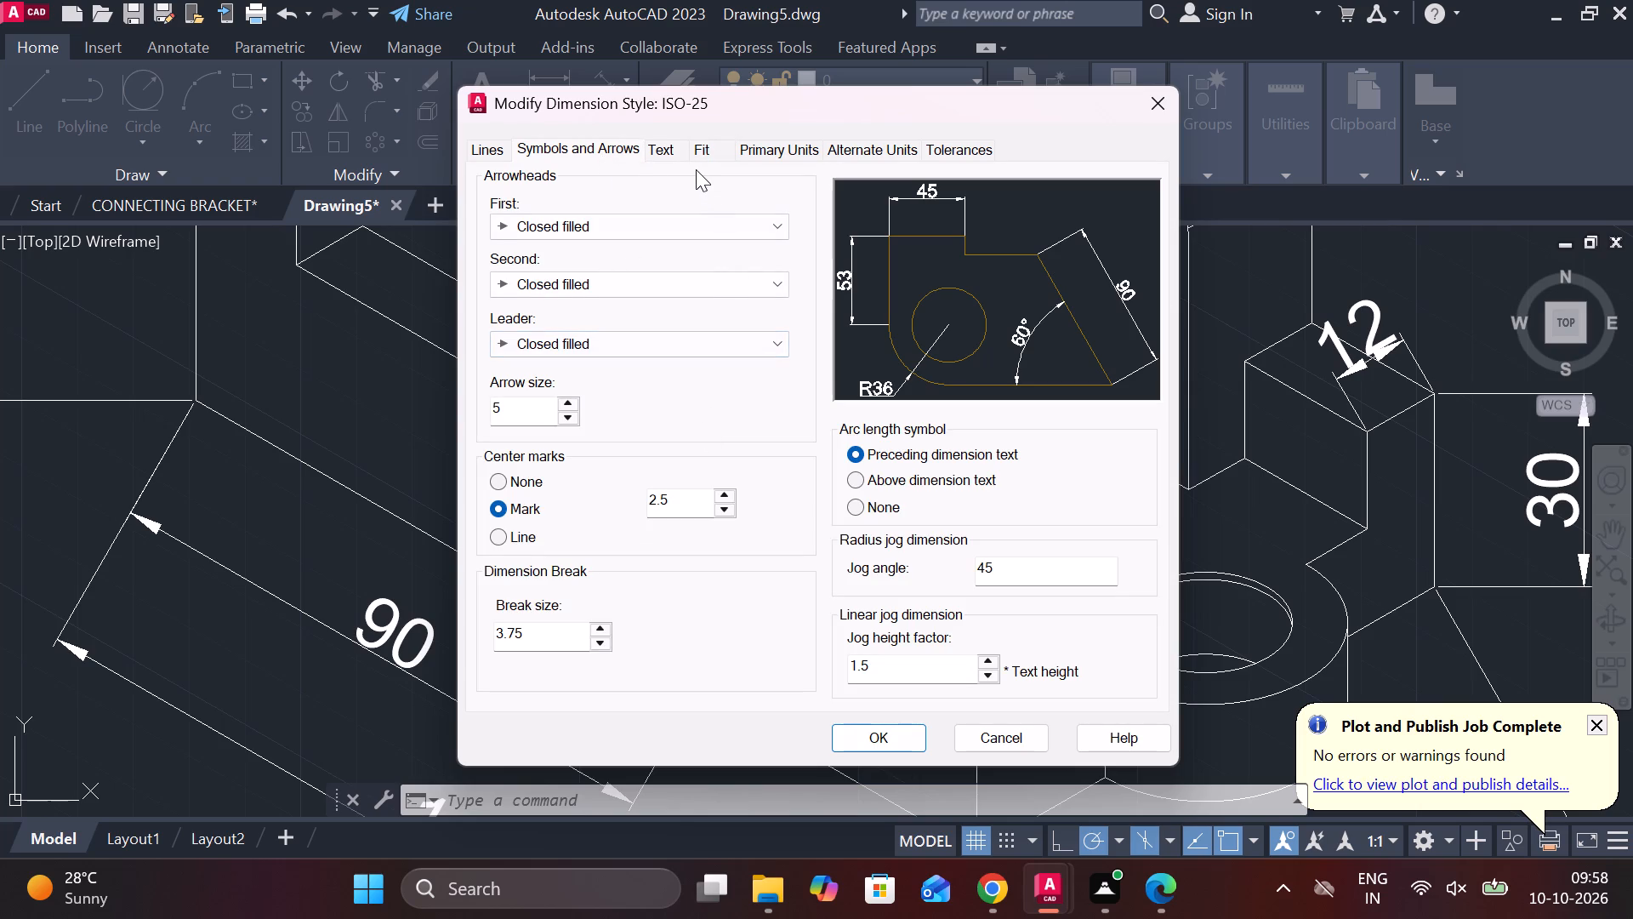
left_click(674, 158)
left_click_drag(764, 334, 723, 336)
key("7")
key("Return")
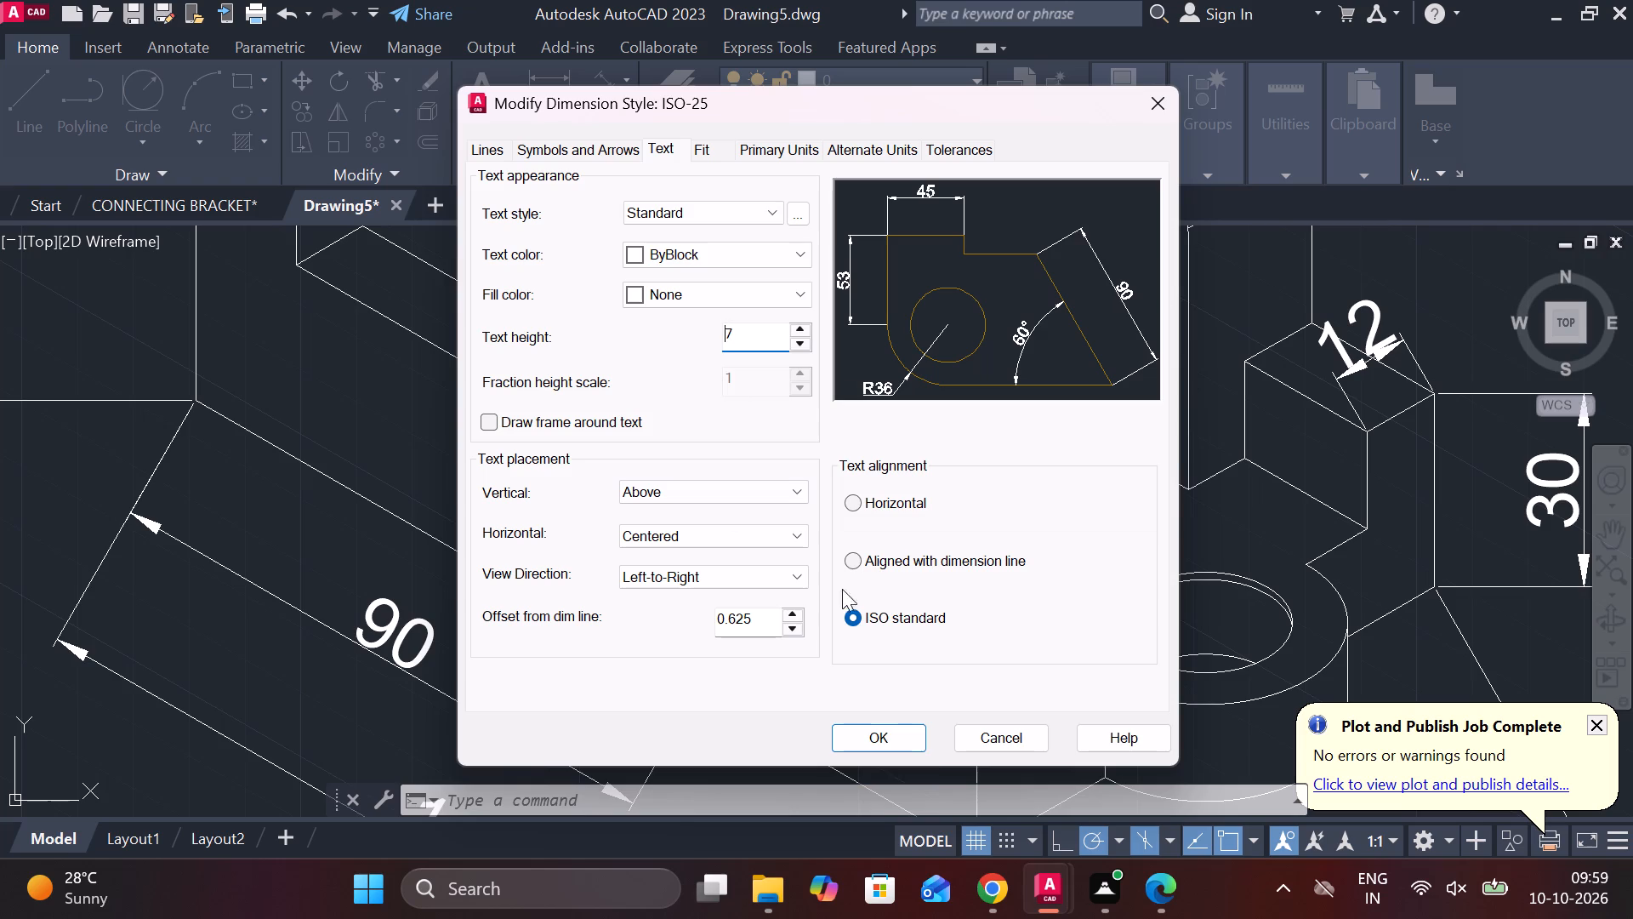
left_click(886, 747)
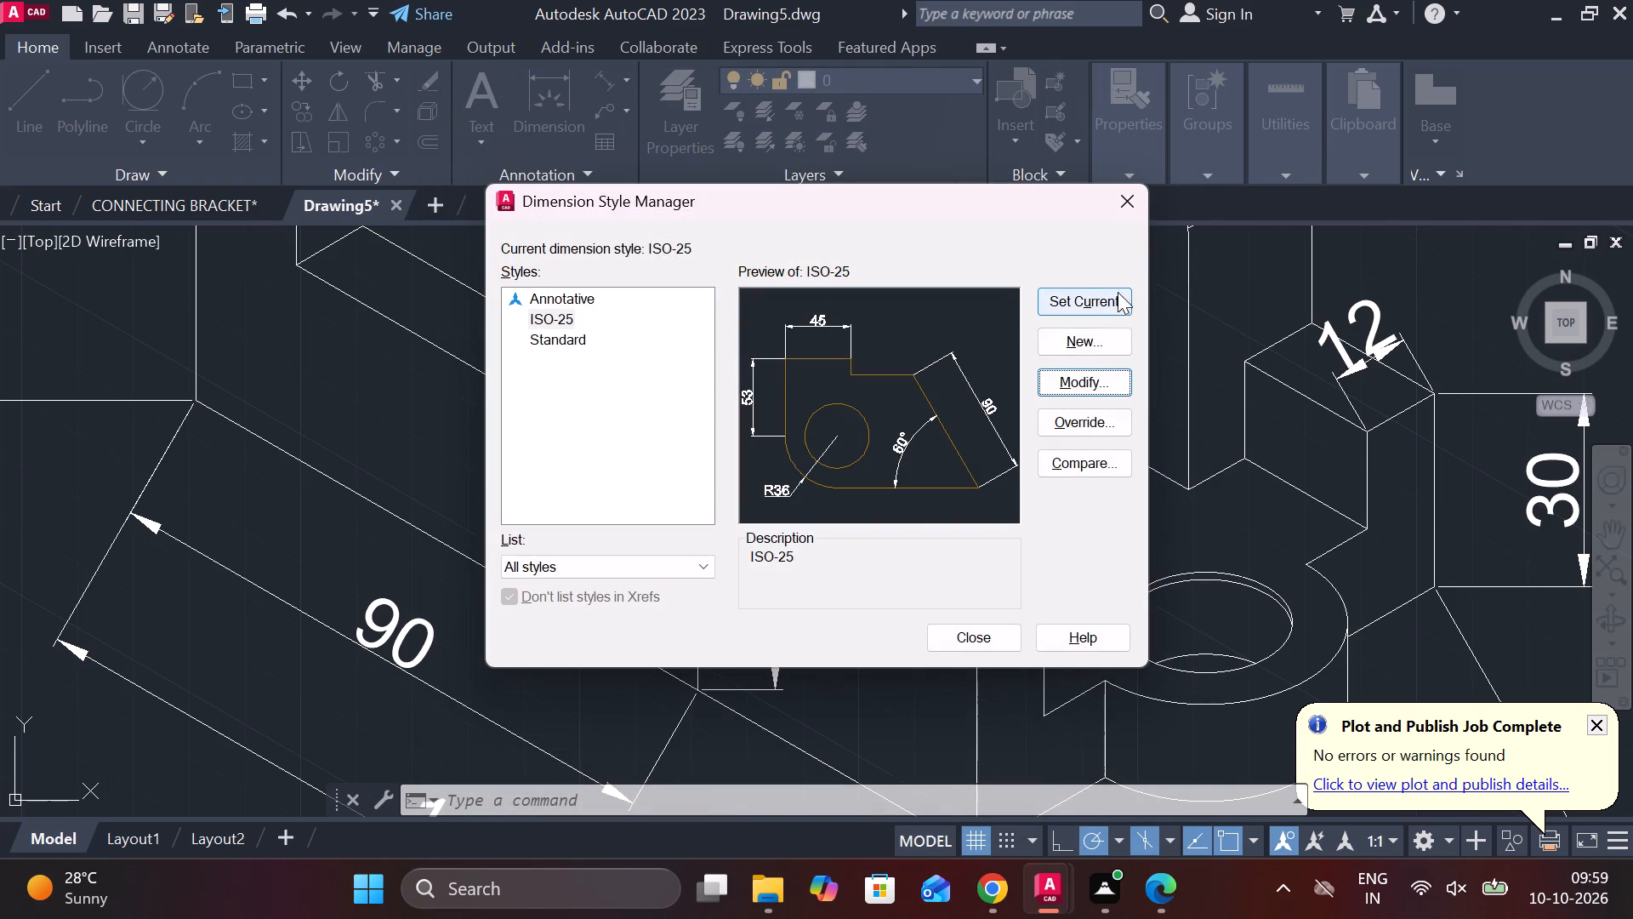
left_click(1107, 306)
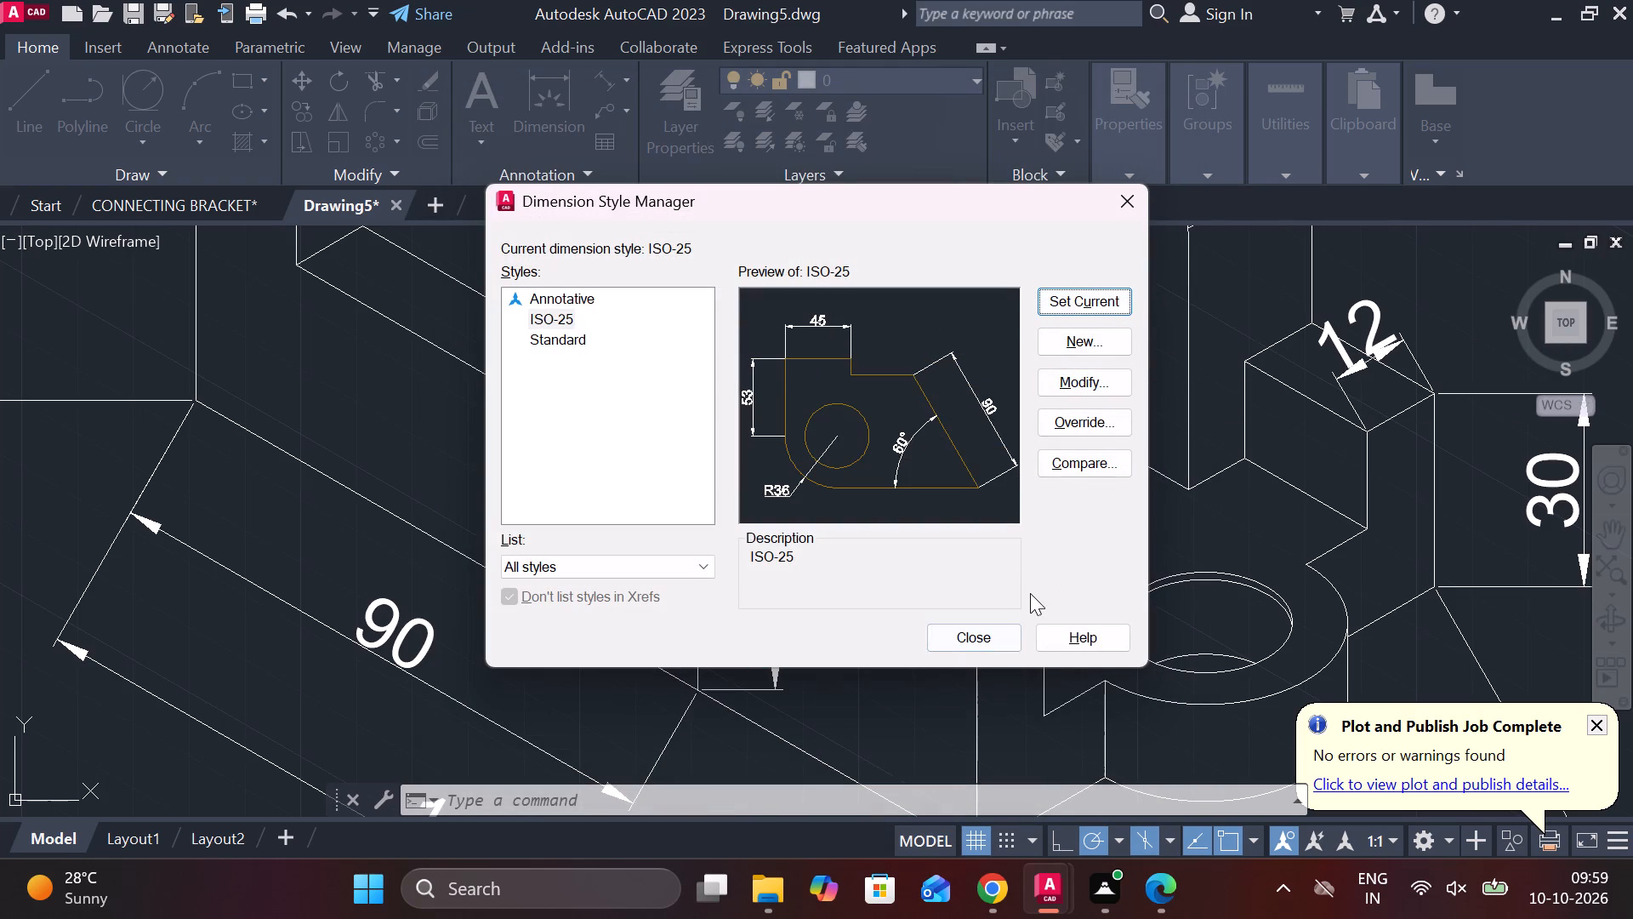
left_click(999, 643)
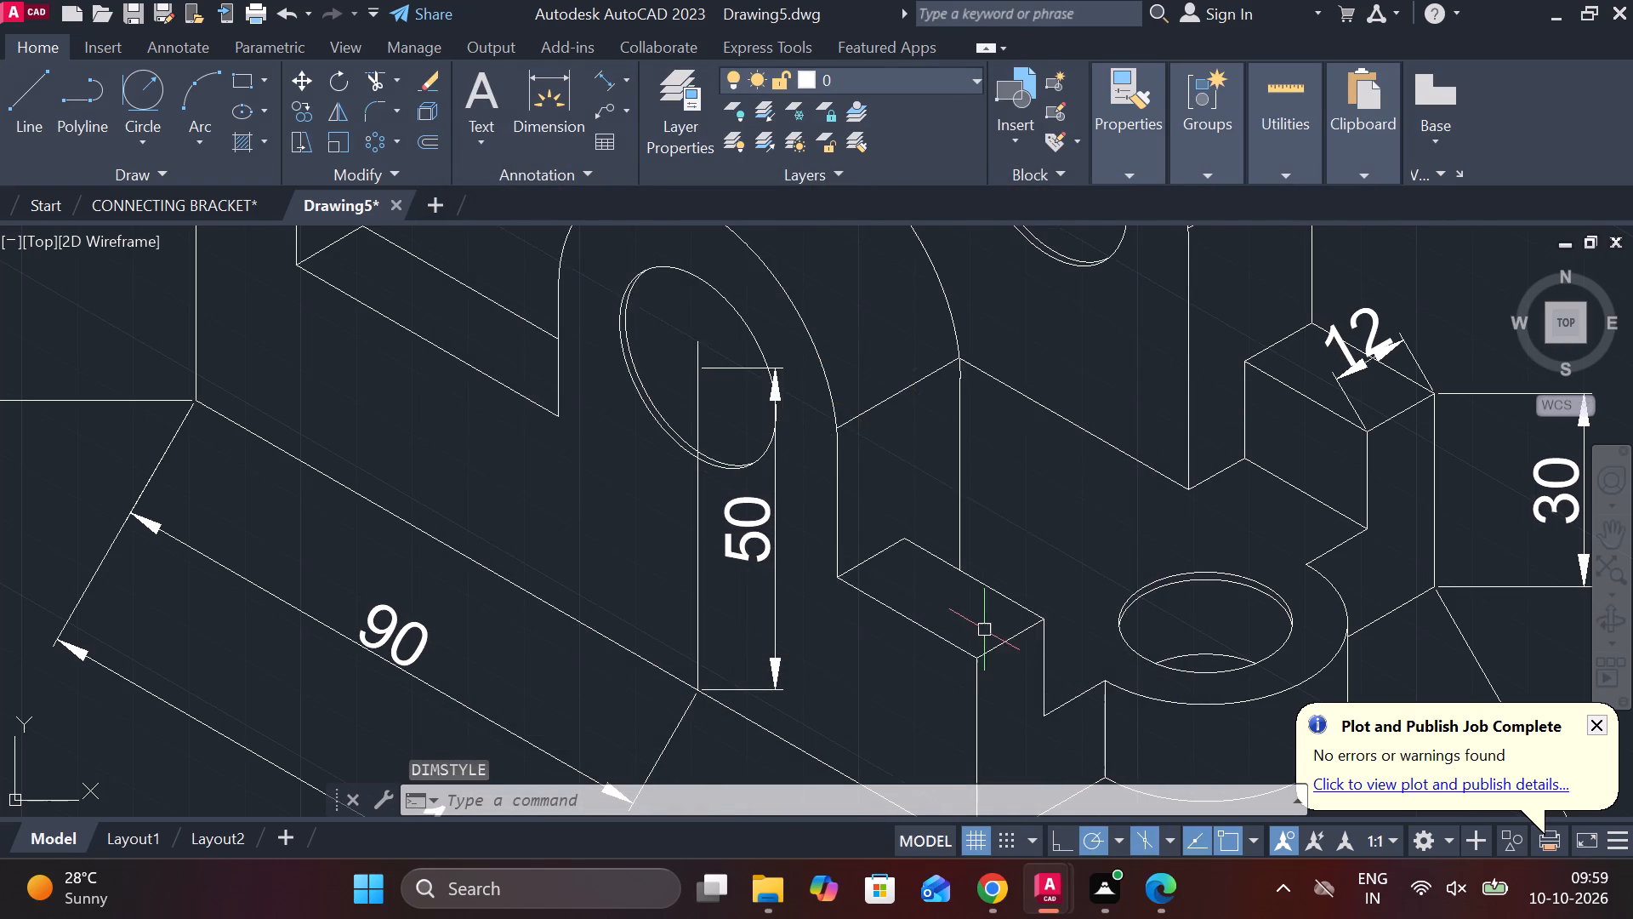
Oblique the 140 overall length dimension below the bracket's front edge to an angle of 90 degrees.
scroll(984, 629, "down", 3)
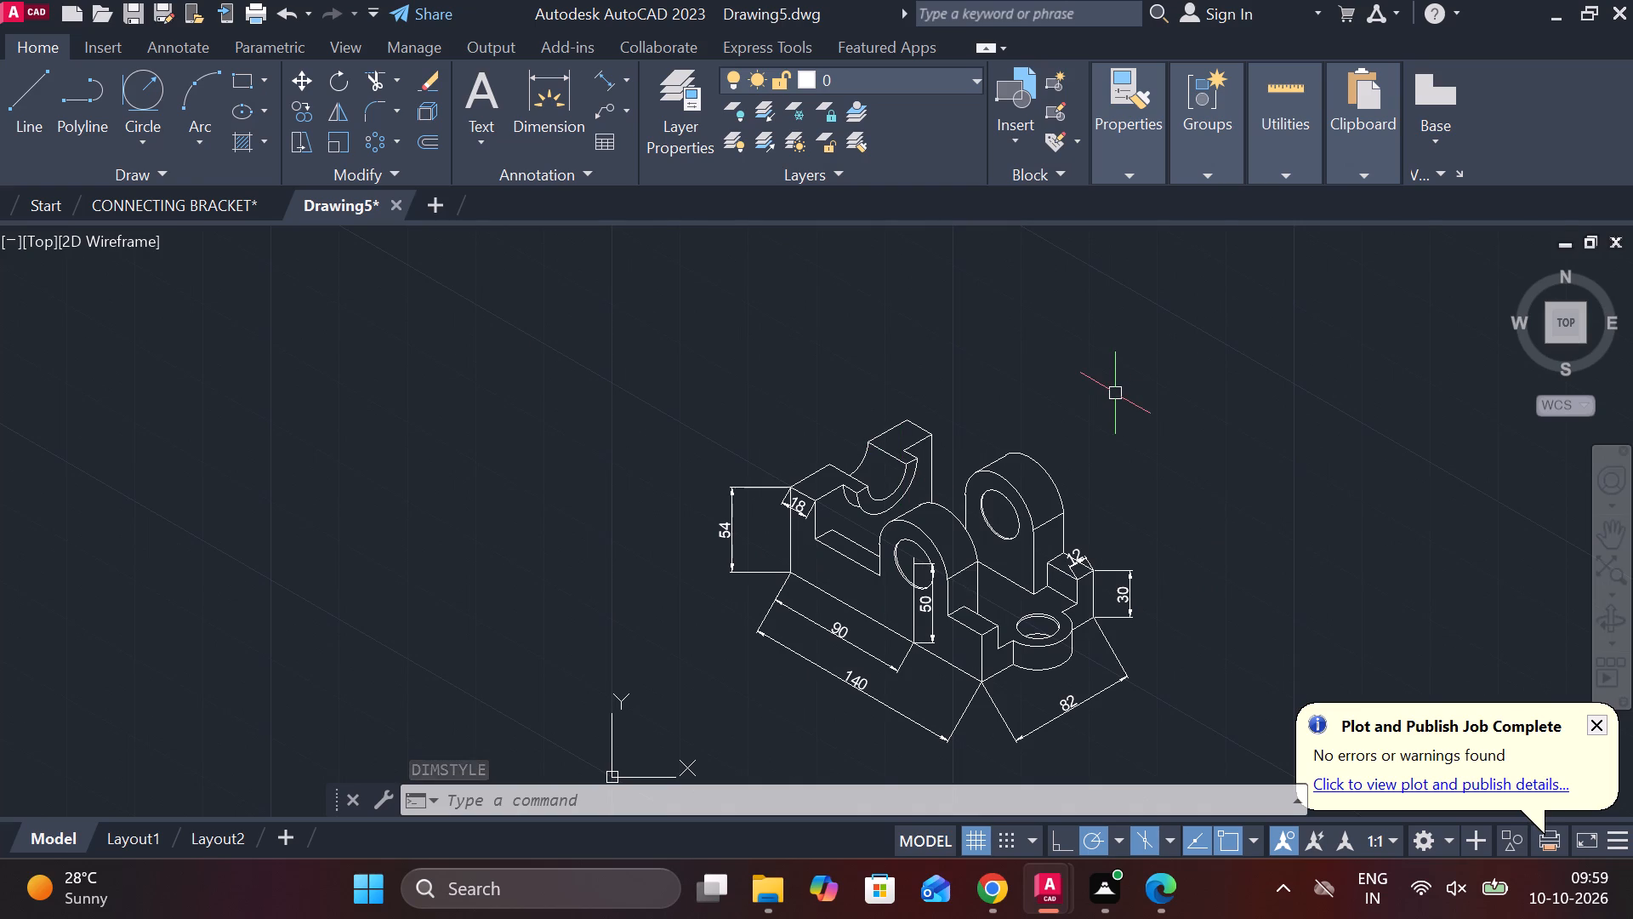
scroll(1073, 611, "up", 1)
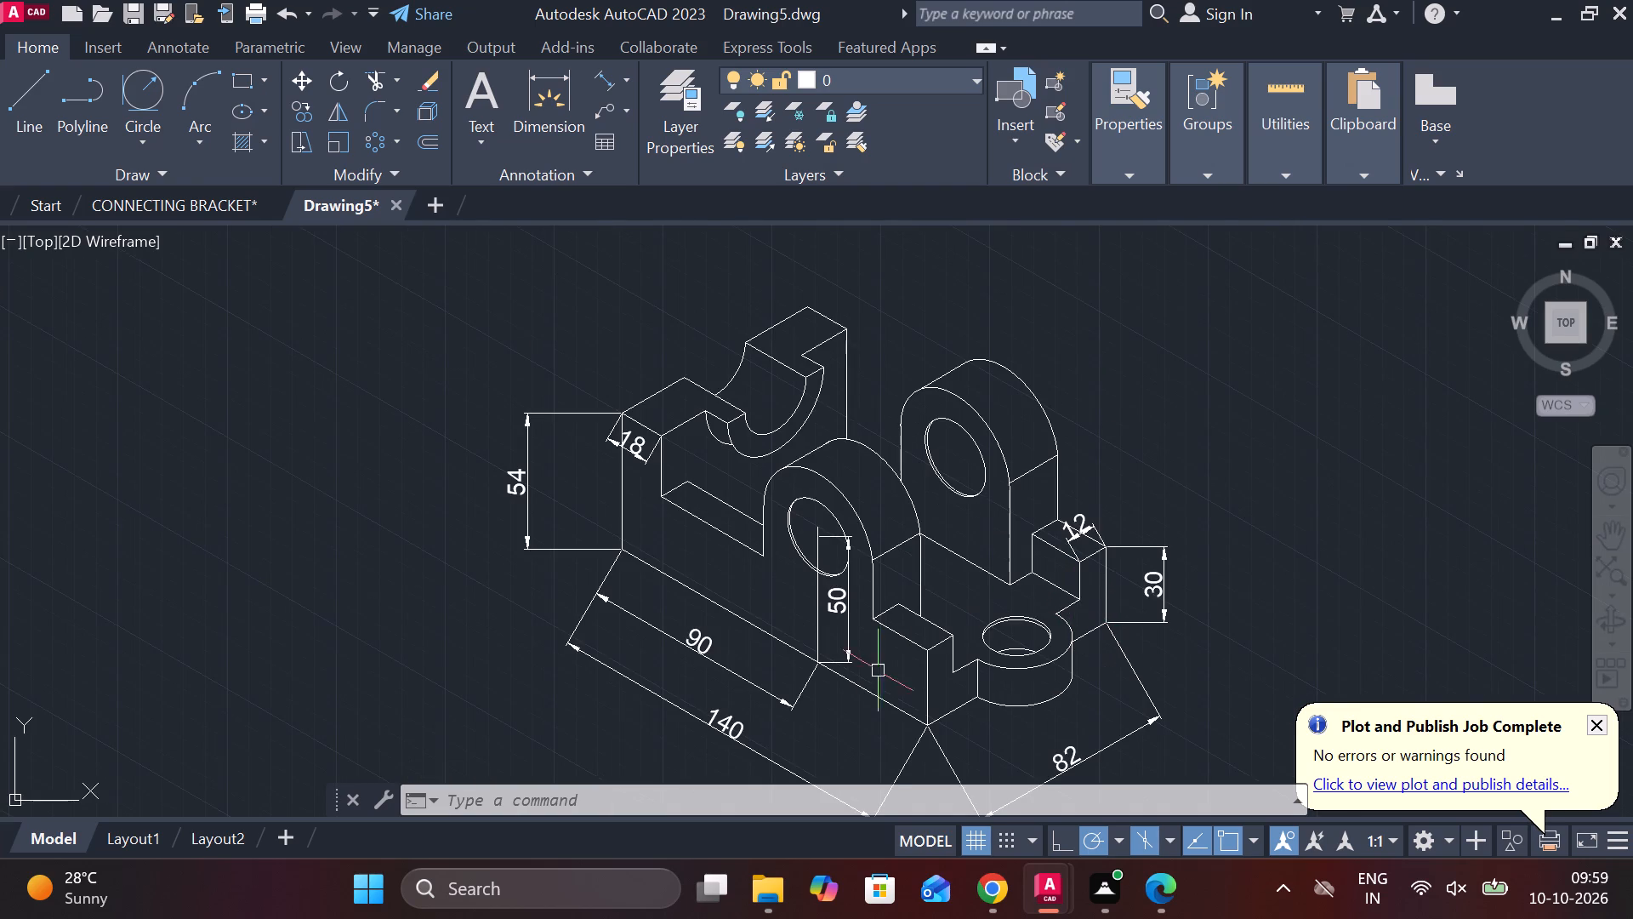
left_click(175, 54)
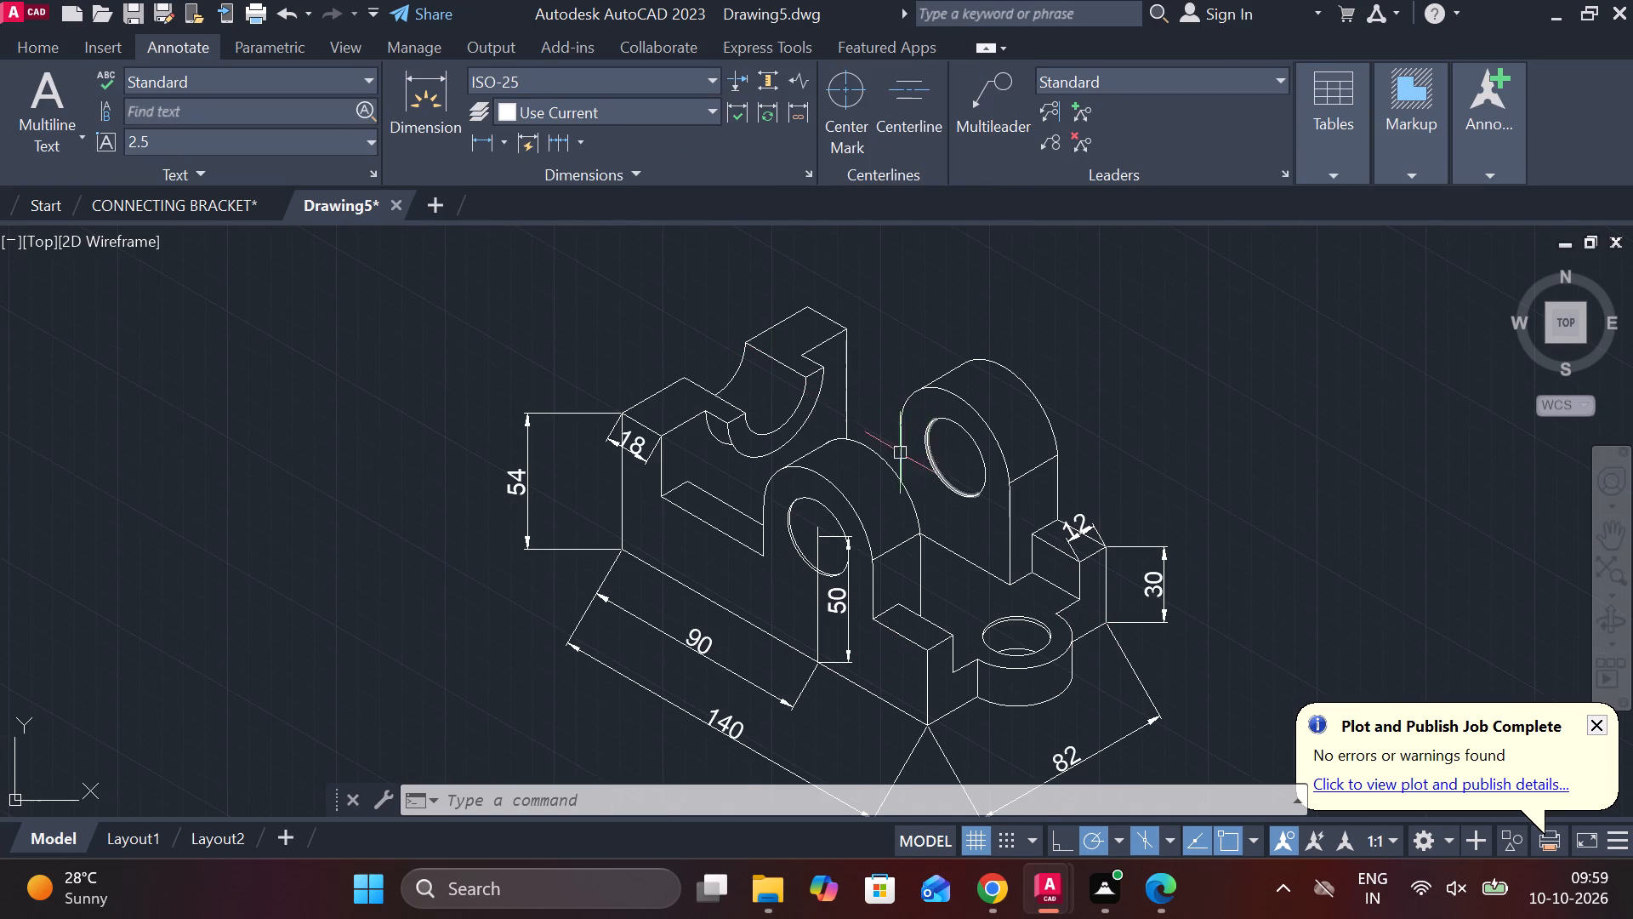
left_click(647, 176)
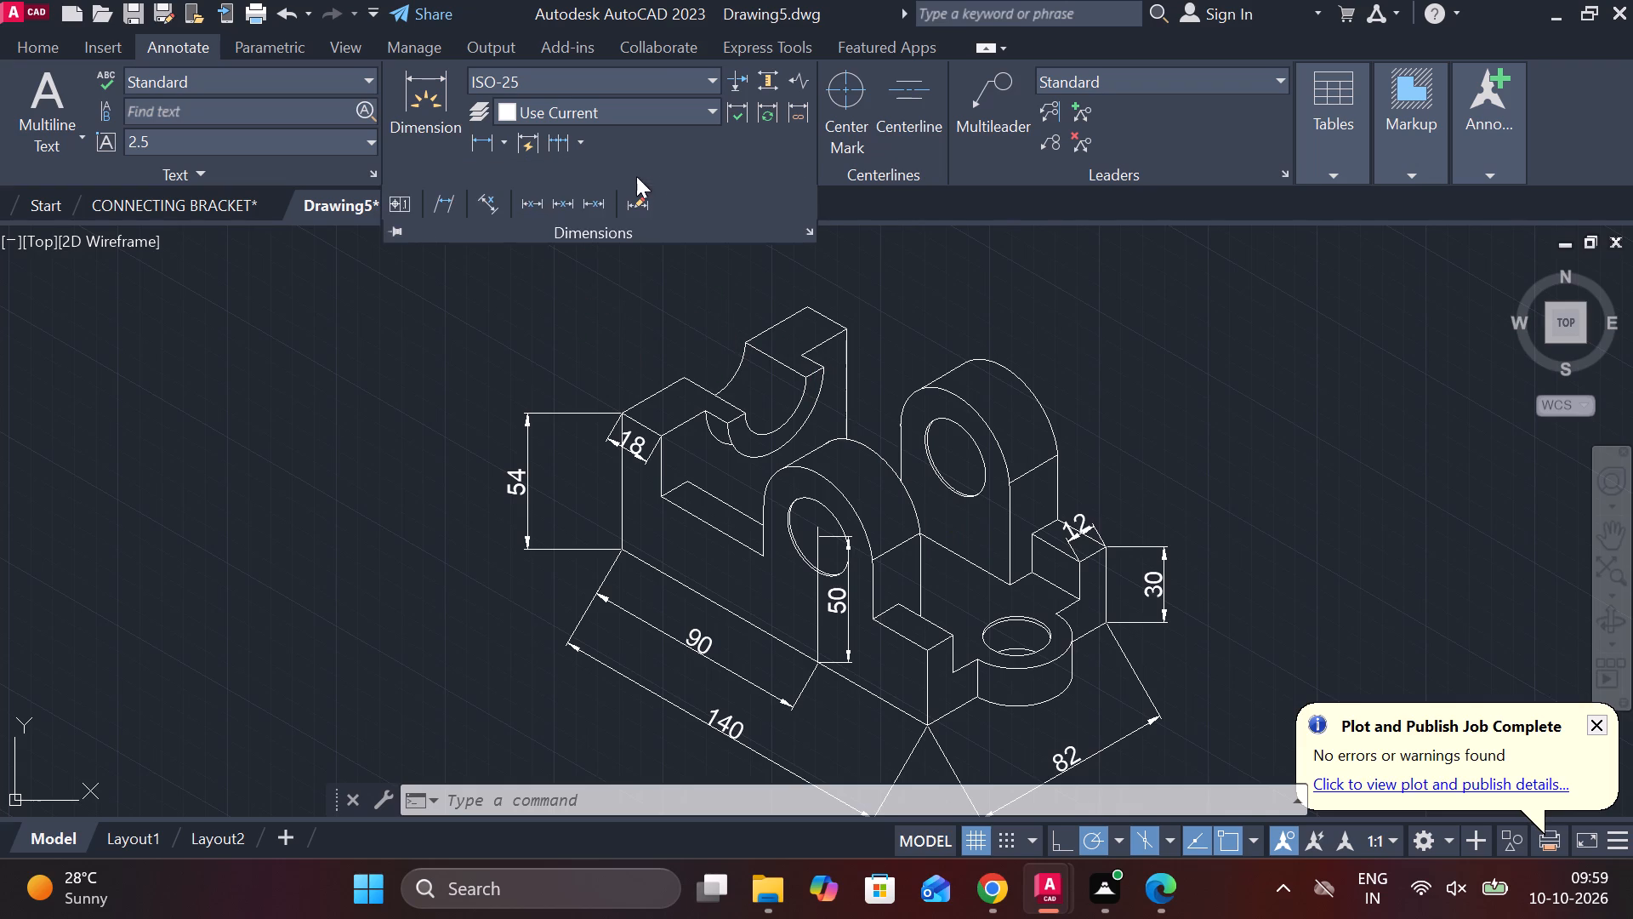
left_click(453, 203)
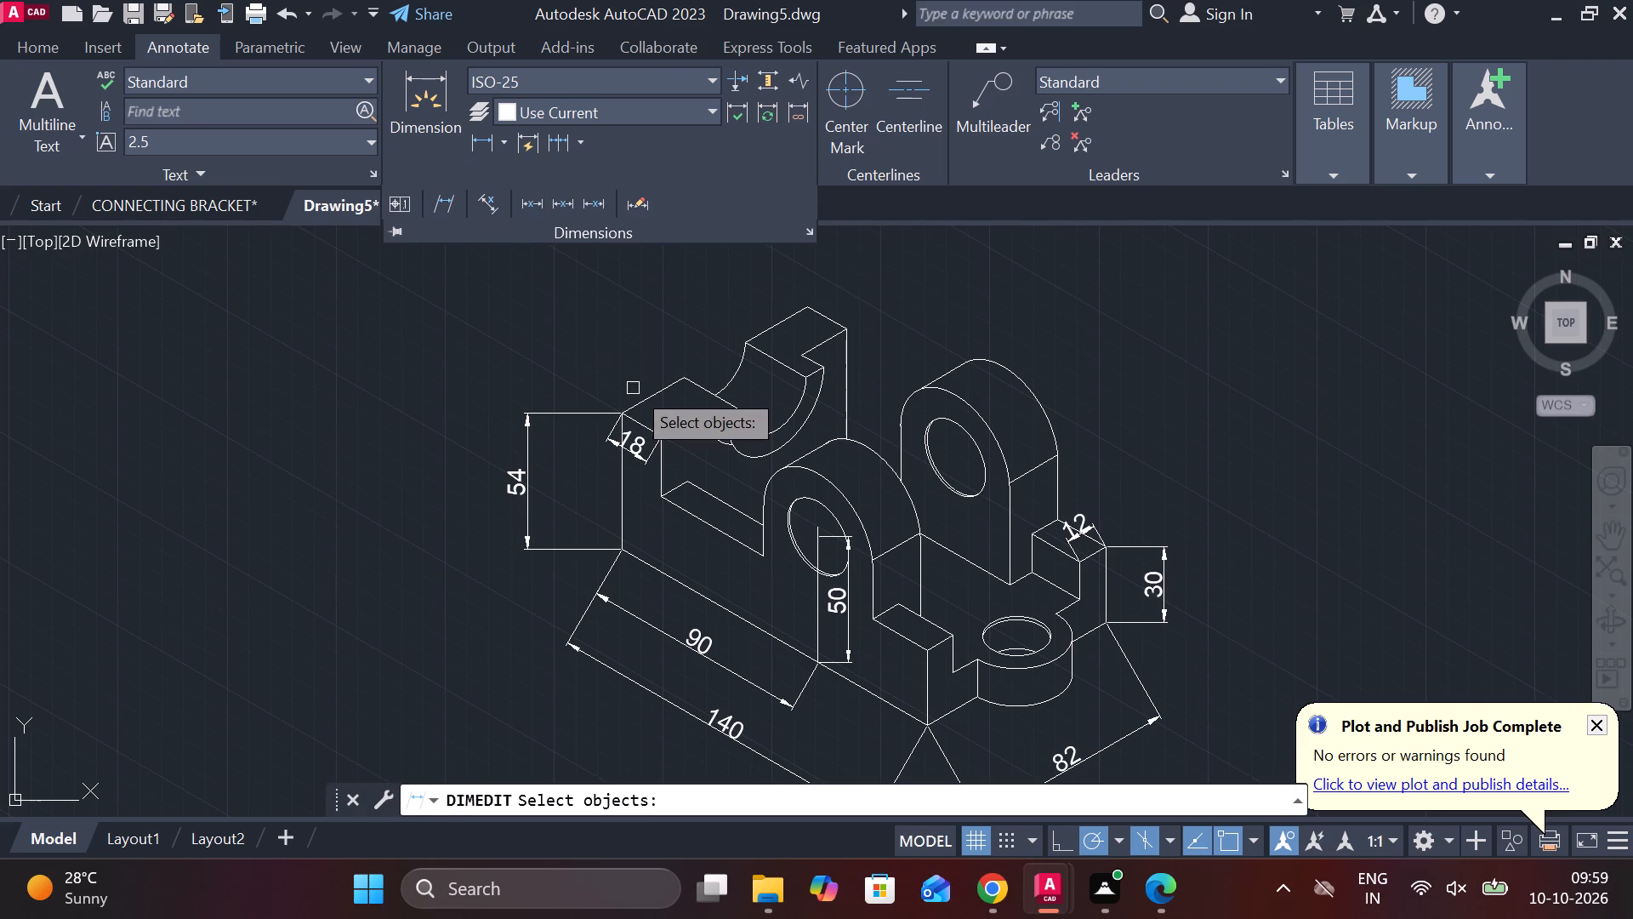
middle_click_drag(632, 388, 572, 254)
left_click(670, 590)
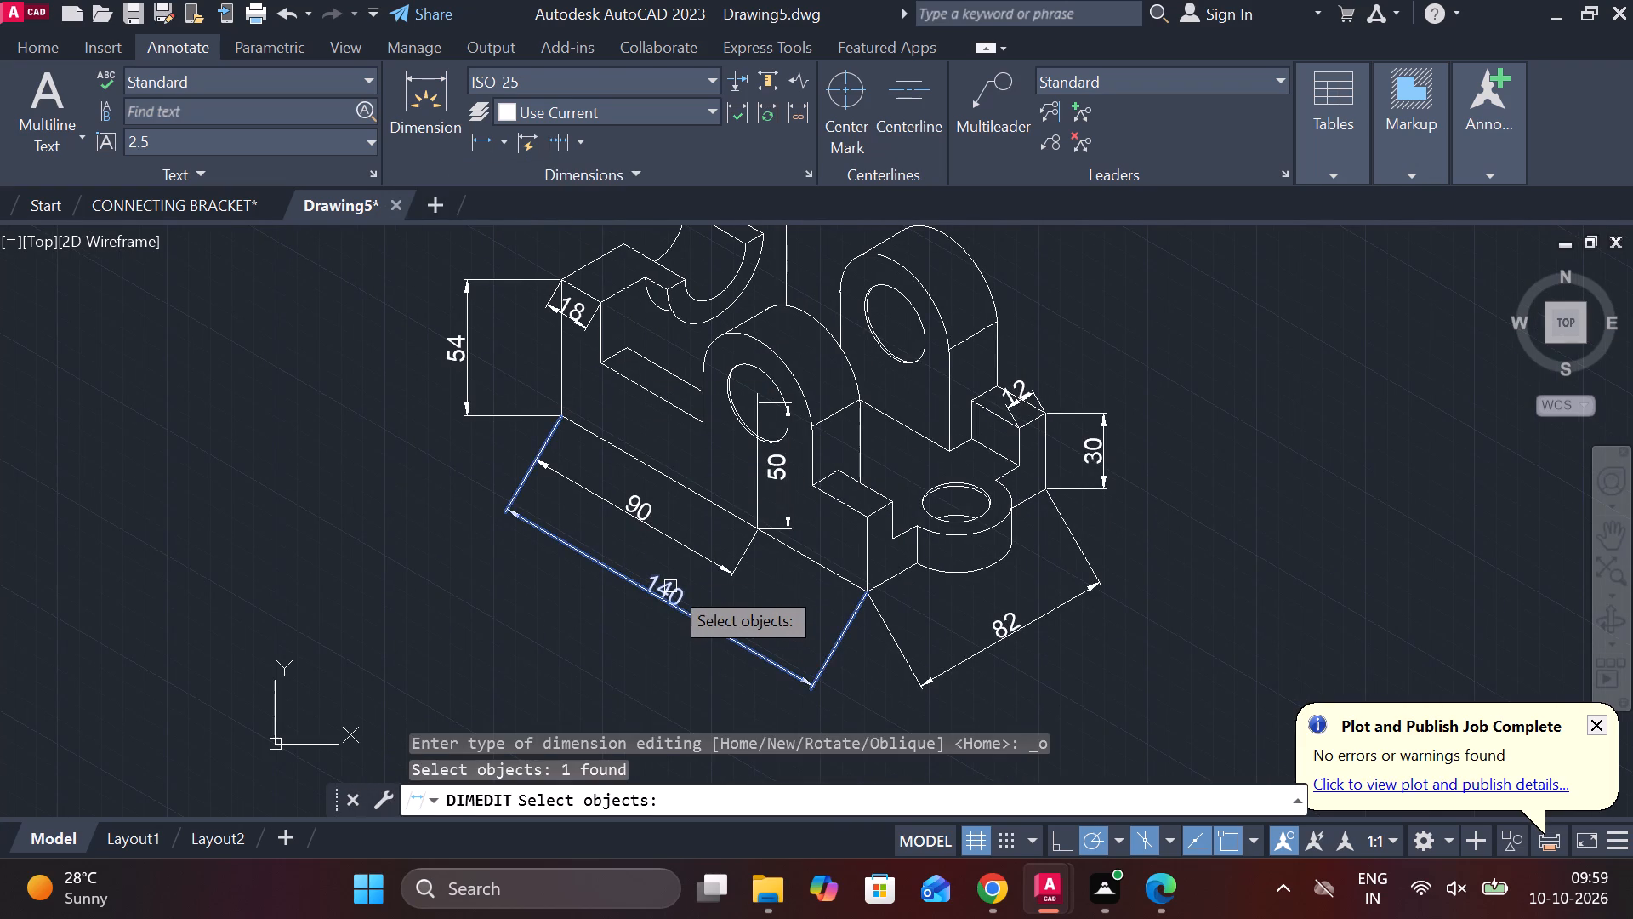
key("Return")
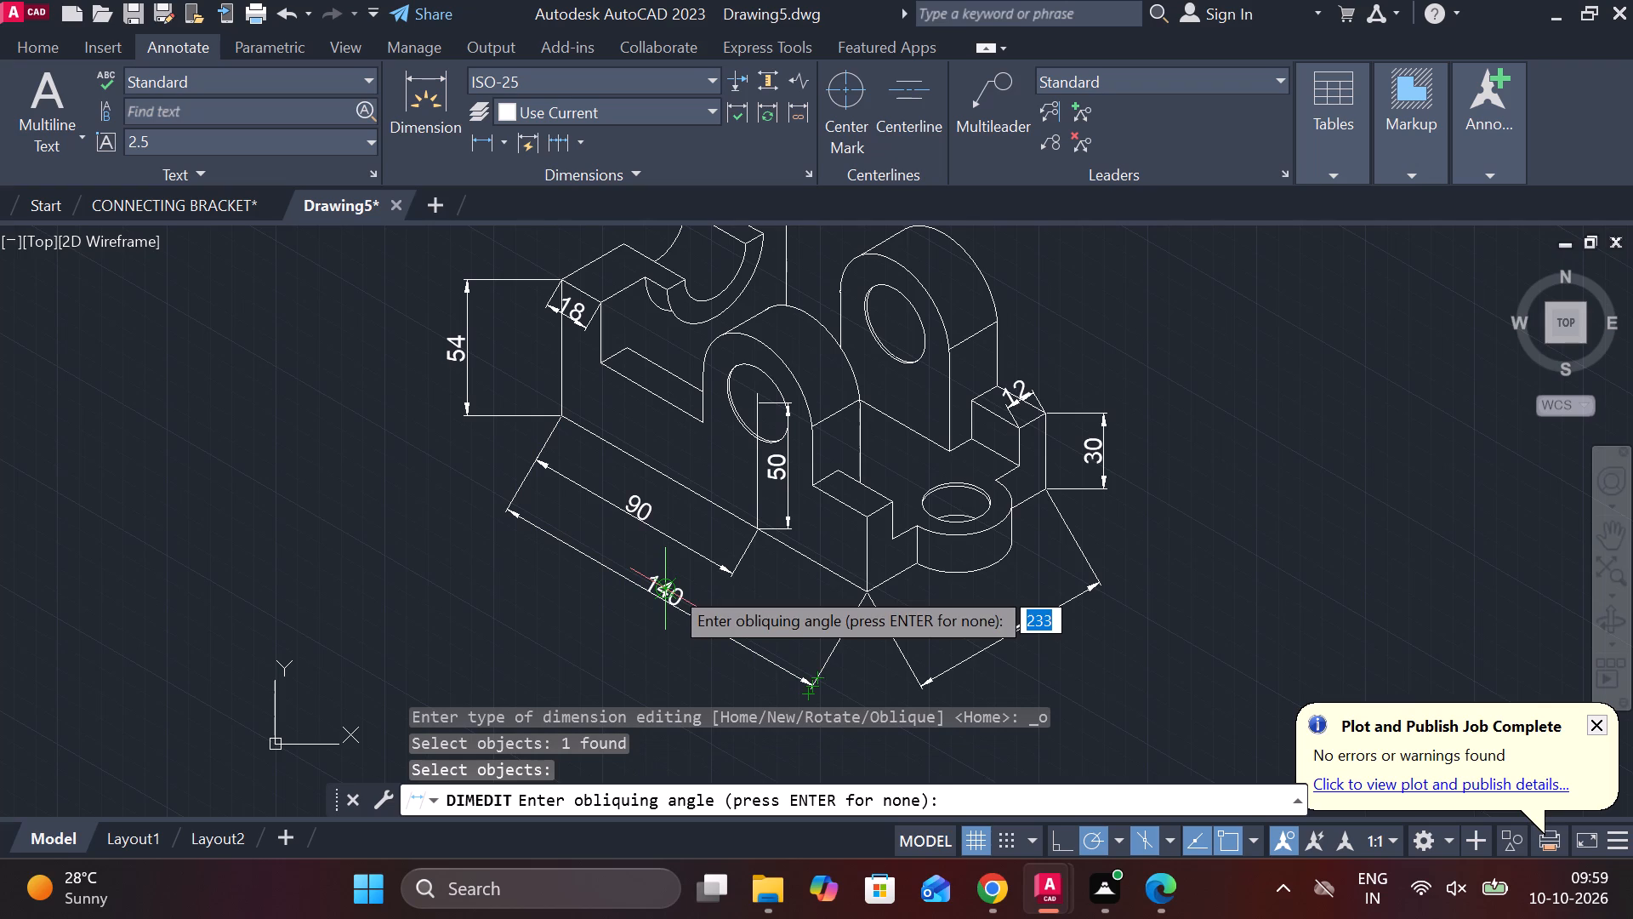
type("90")
key("Return")
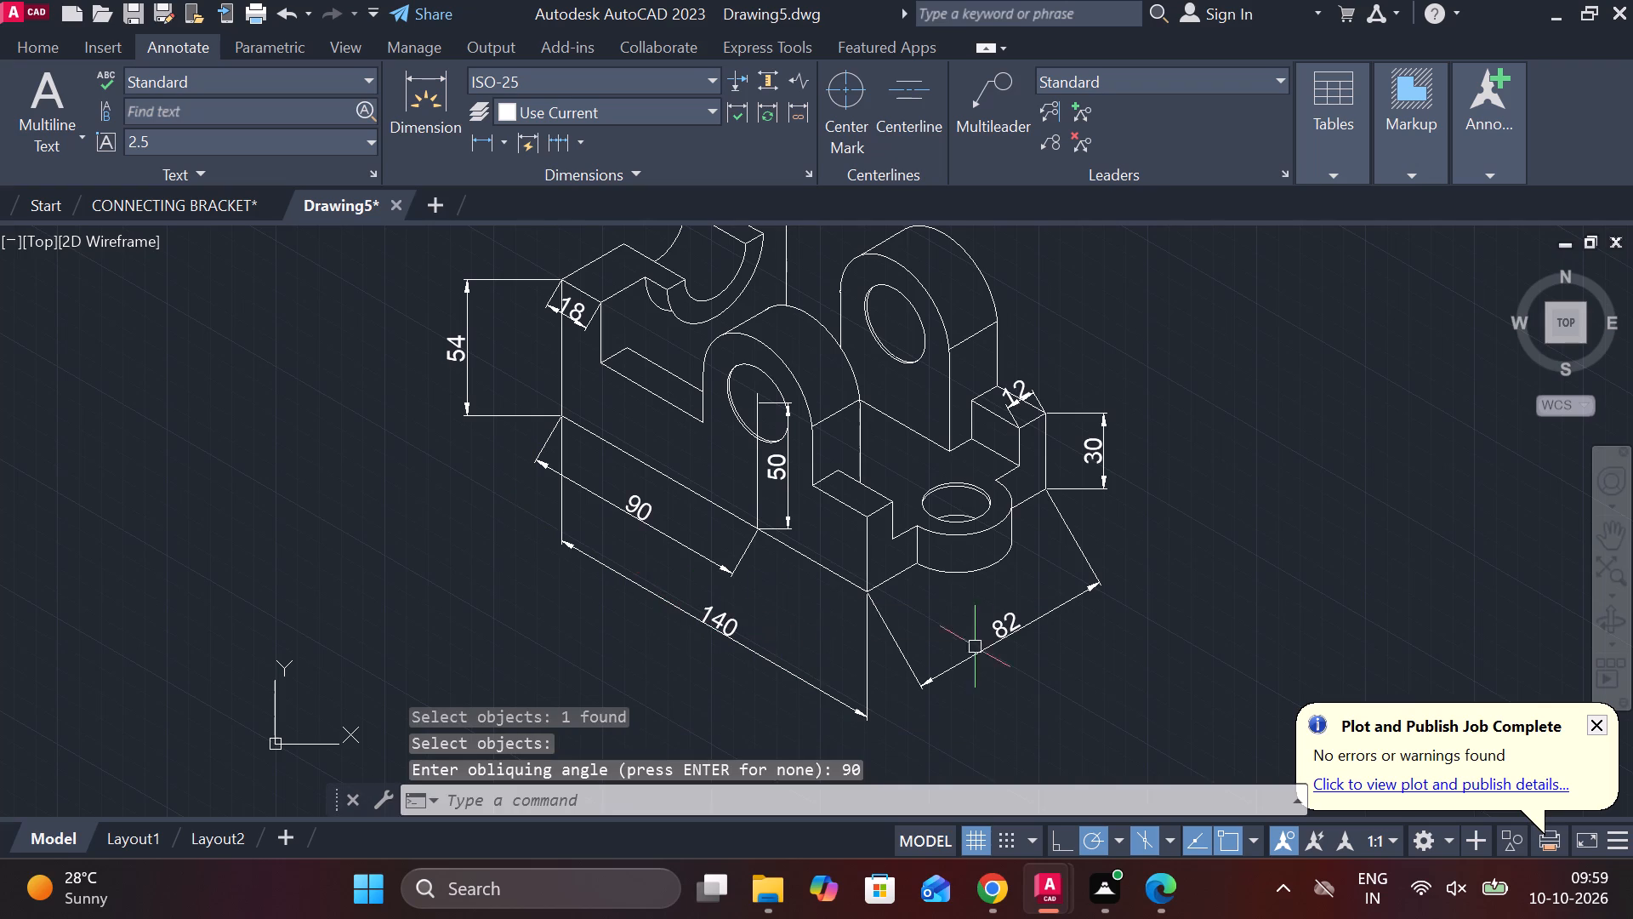
Oblique the 82 width dimension along the bracket's base to an angle of 90 degrees.
left_click(996, 644)
key("space")
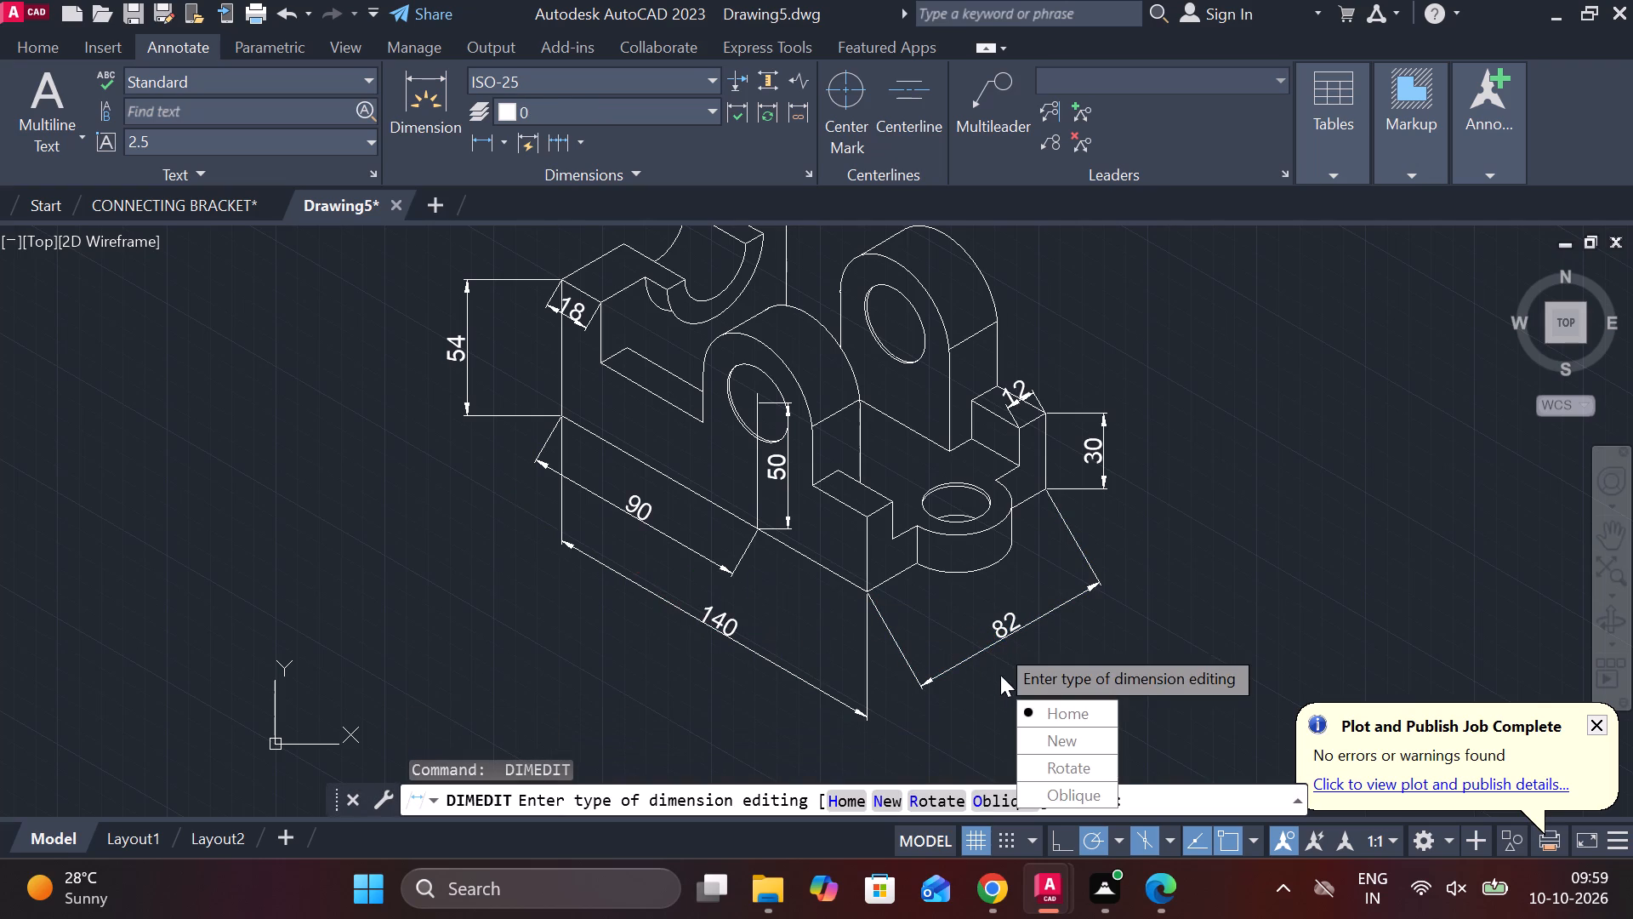
left_click_drag(1045, 793, 996, 644)
type("90")
key("Return")
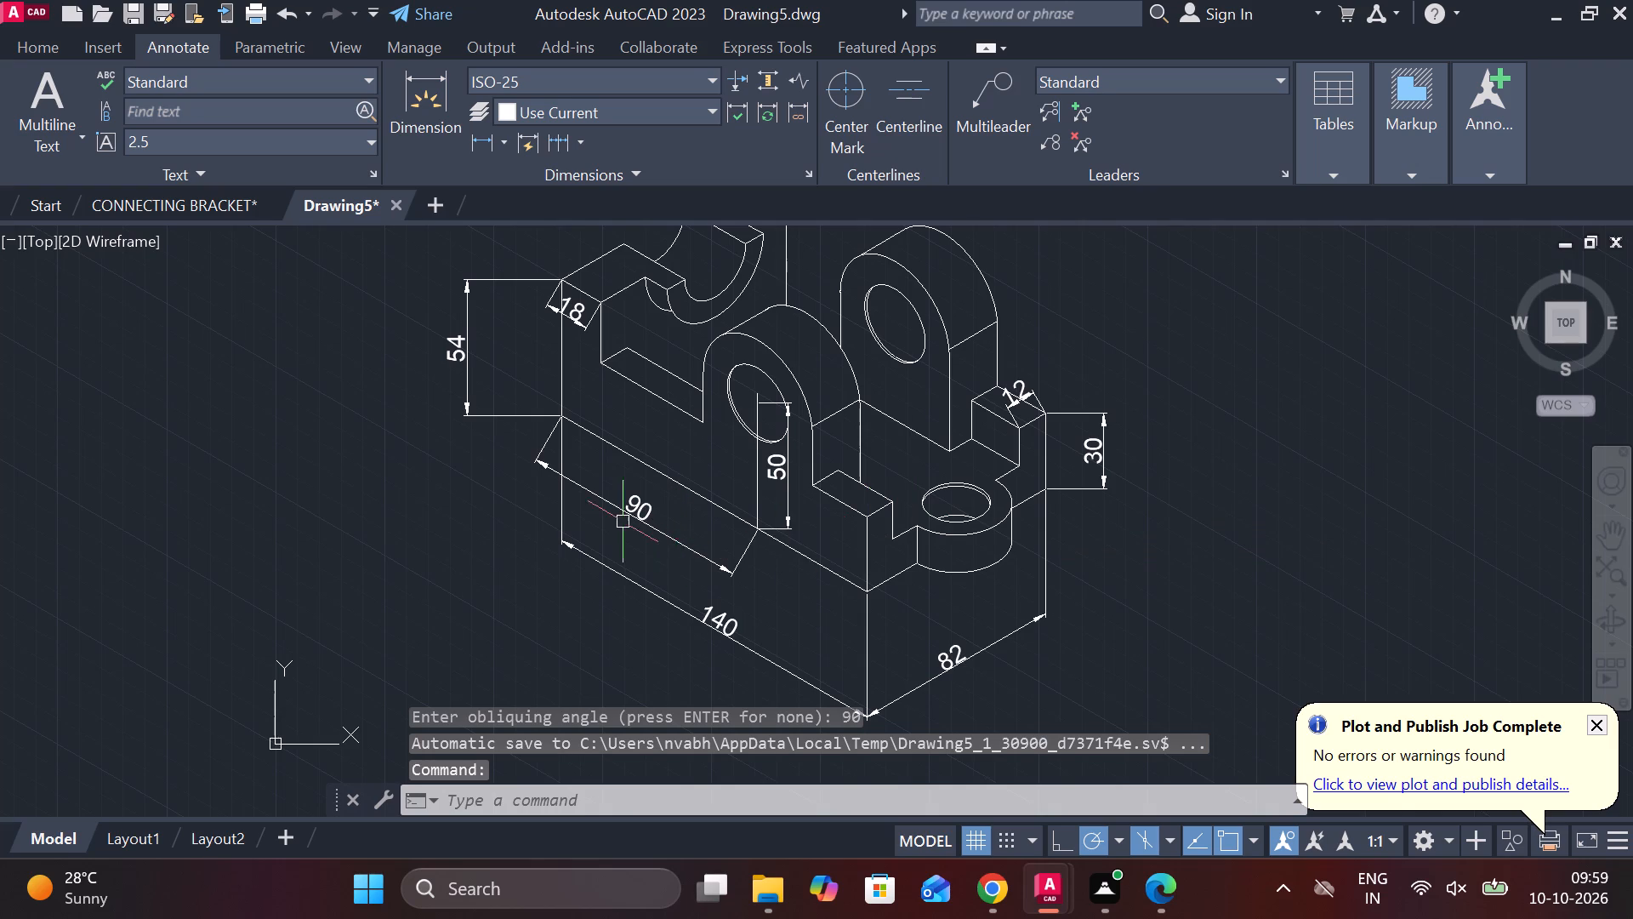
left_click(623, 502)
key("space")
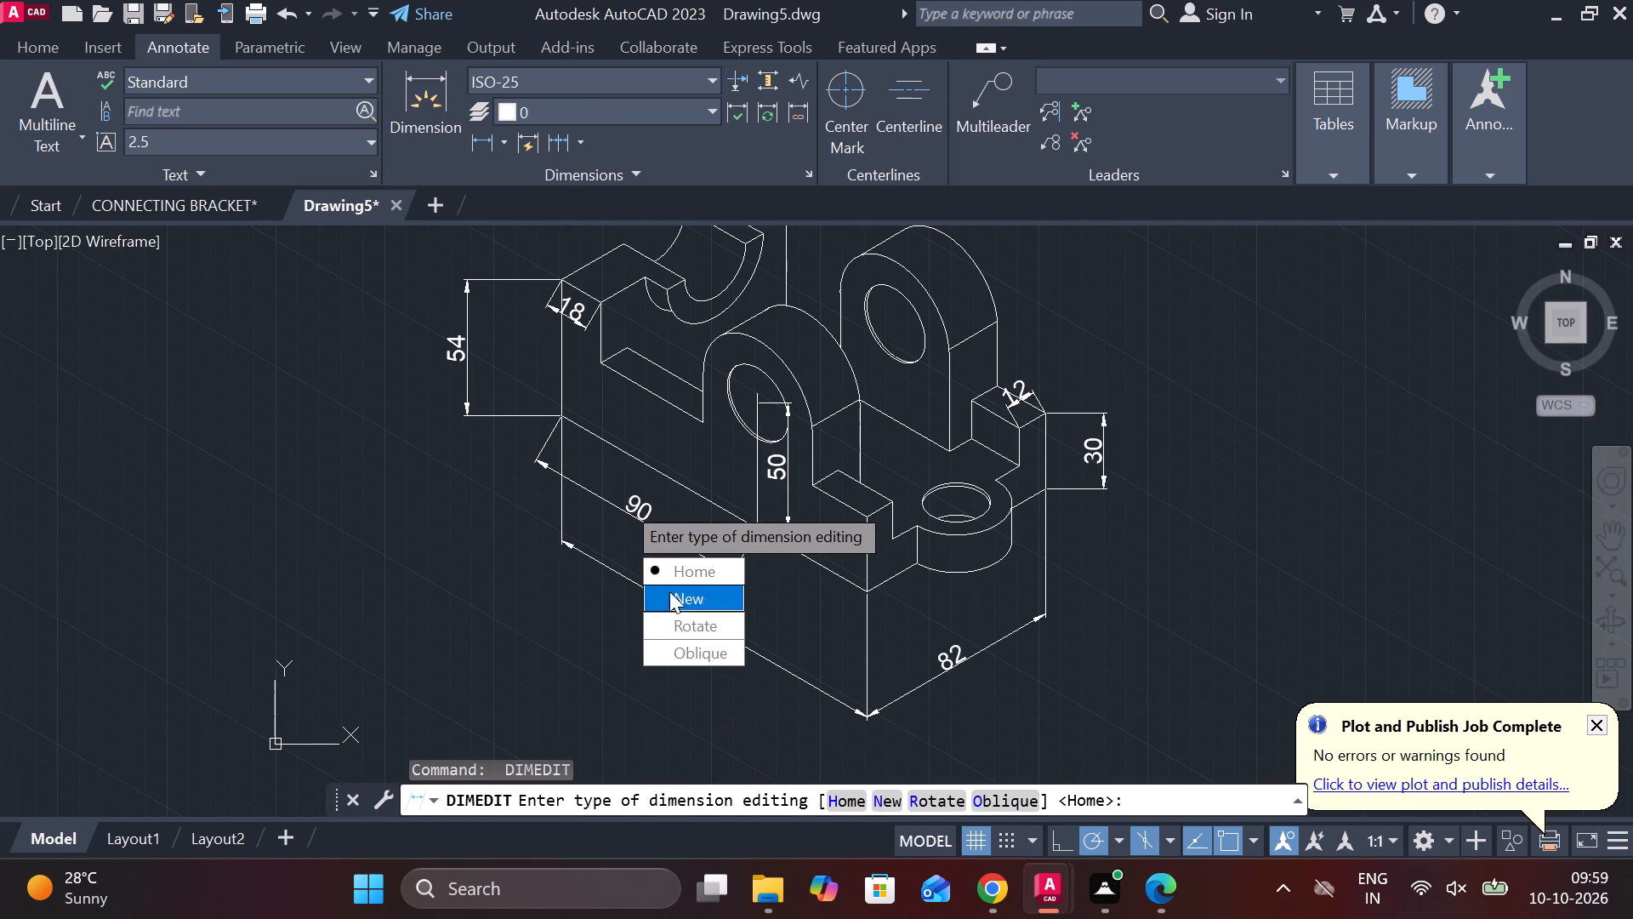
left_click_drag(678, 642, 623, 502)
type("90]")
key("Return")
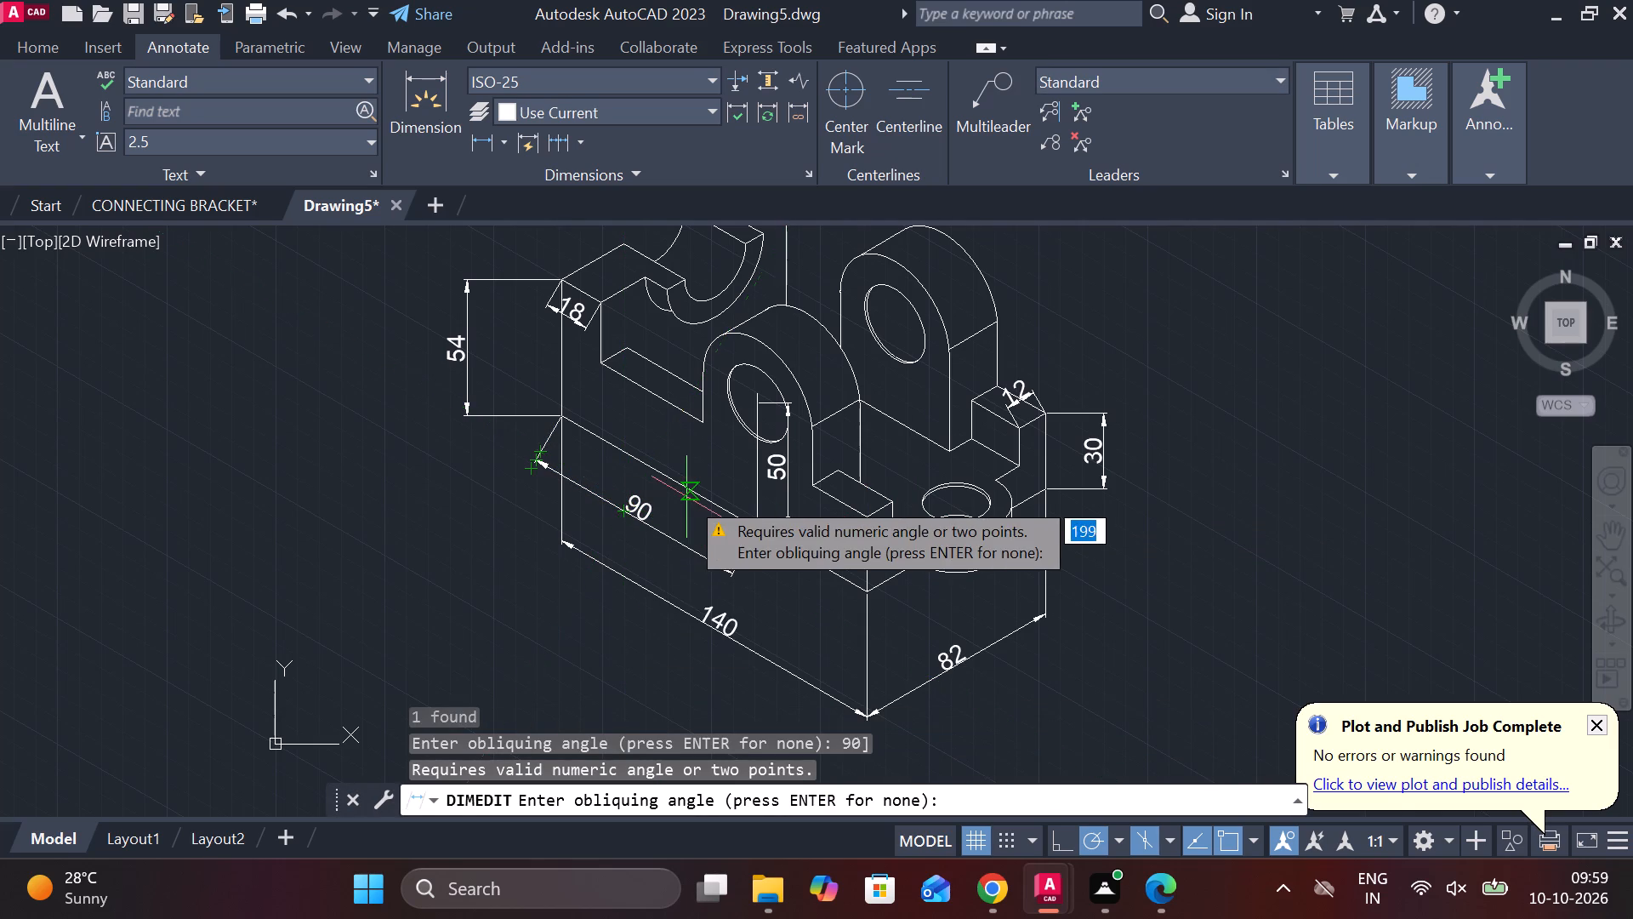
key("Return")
Oblique the 90 dimension locating the front hole along the base to an angle of 90 degrees.
left_click(636, 511)
key("space")
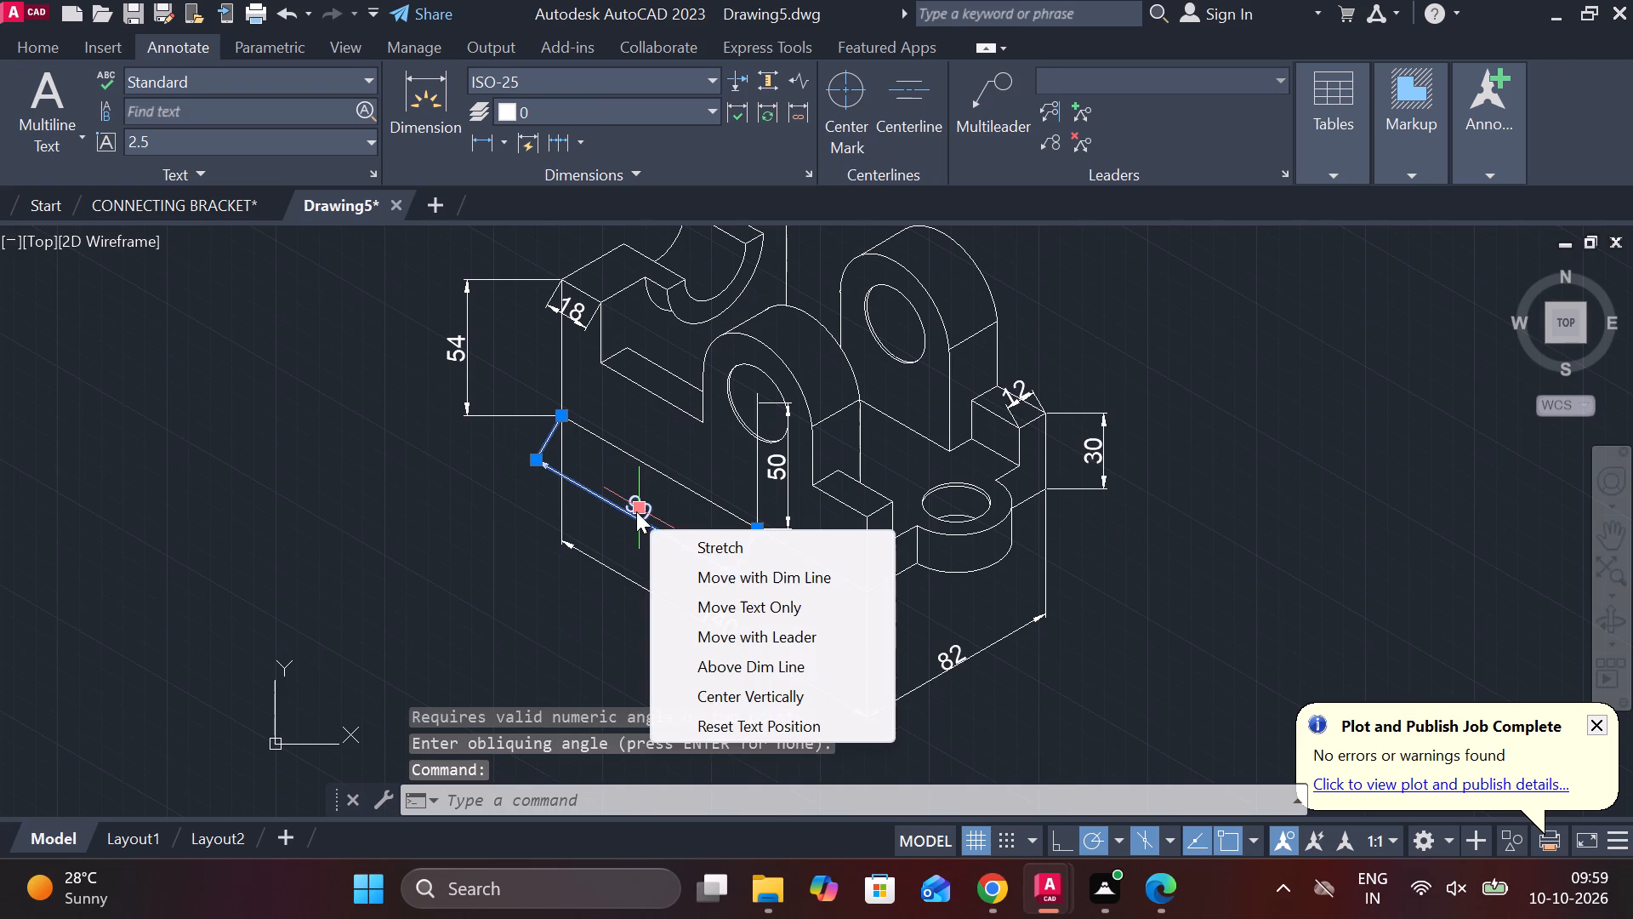
key("space")
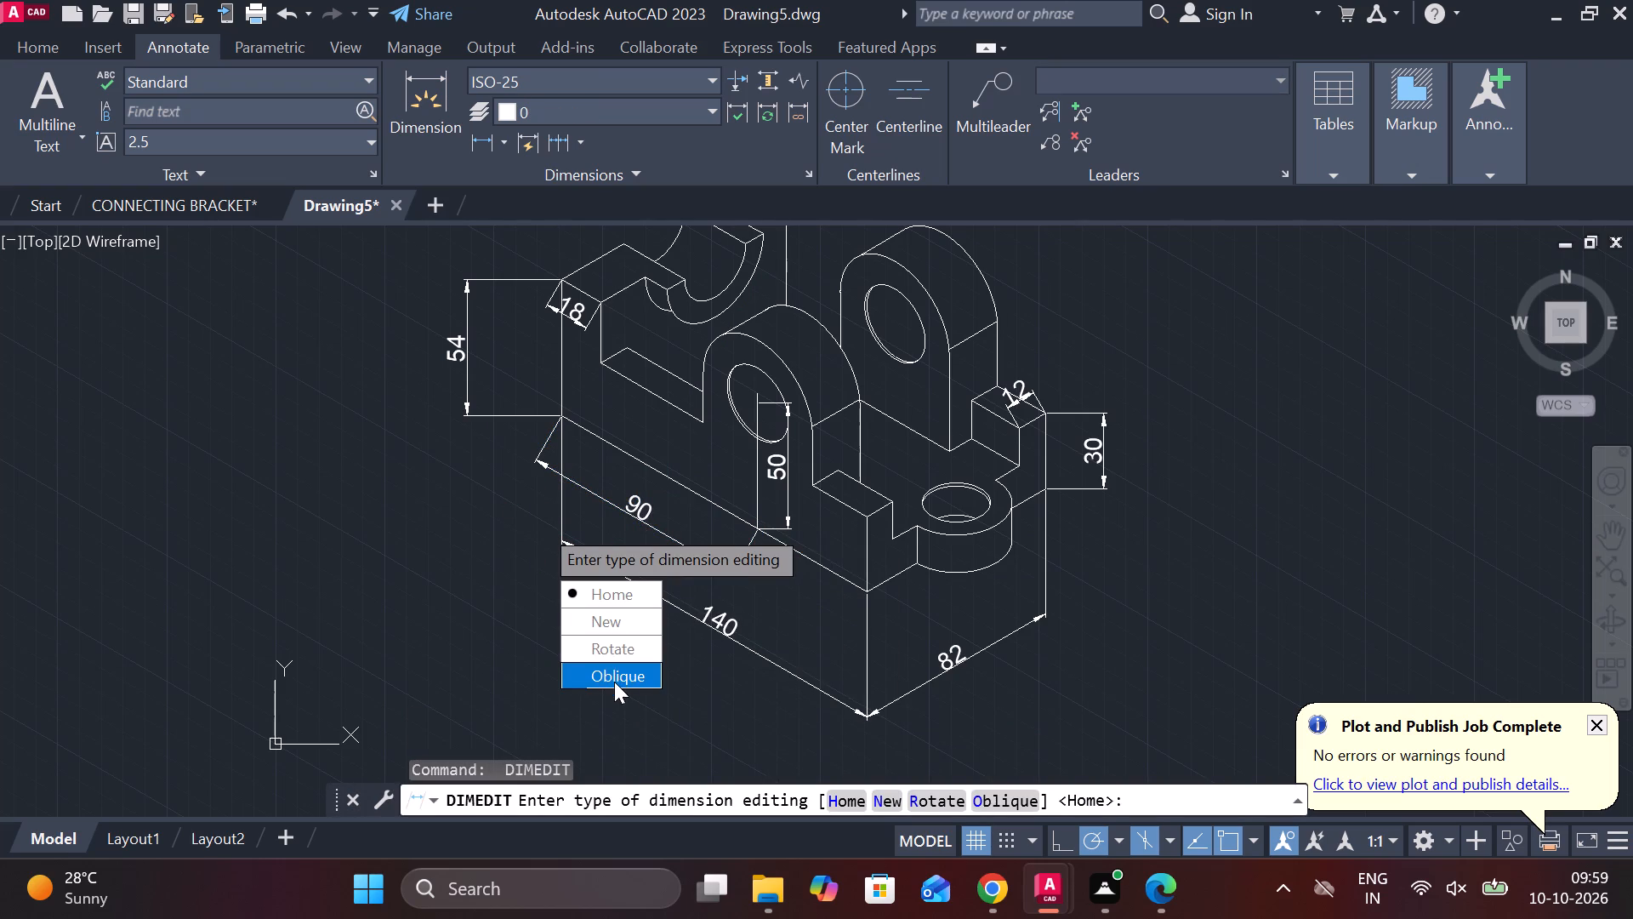
left_click_drag(612, 670, 540, 525)
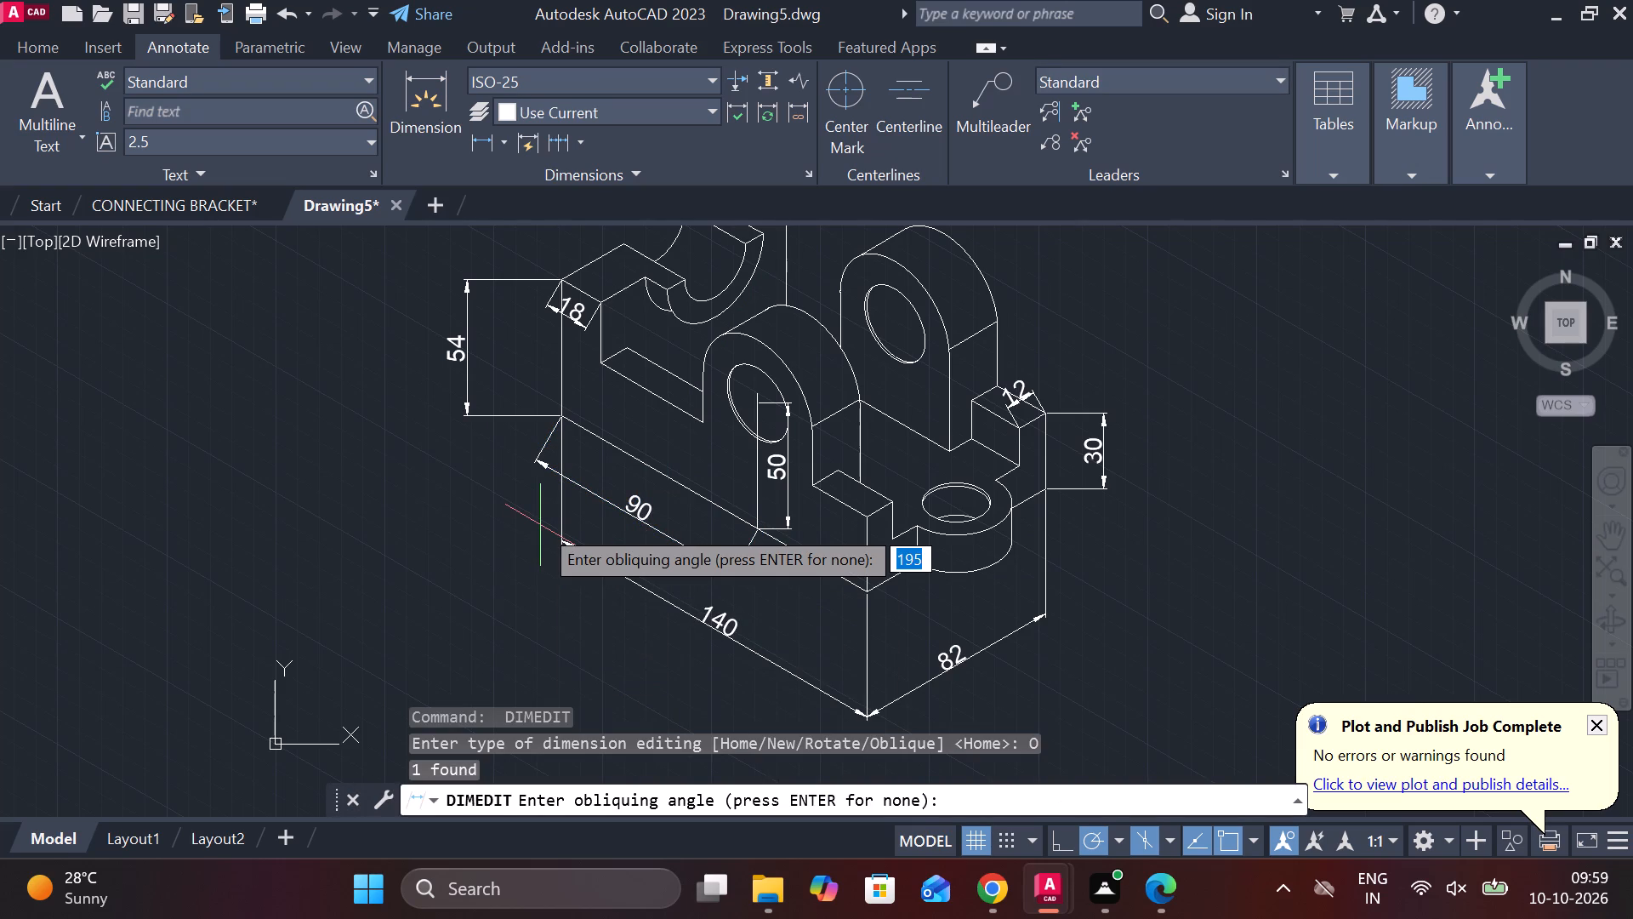
type("90")
key("Return")
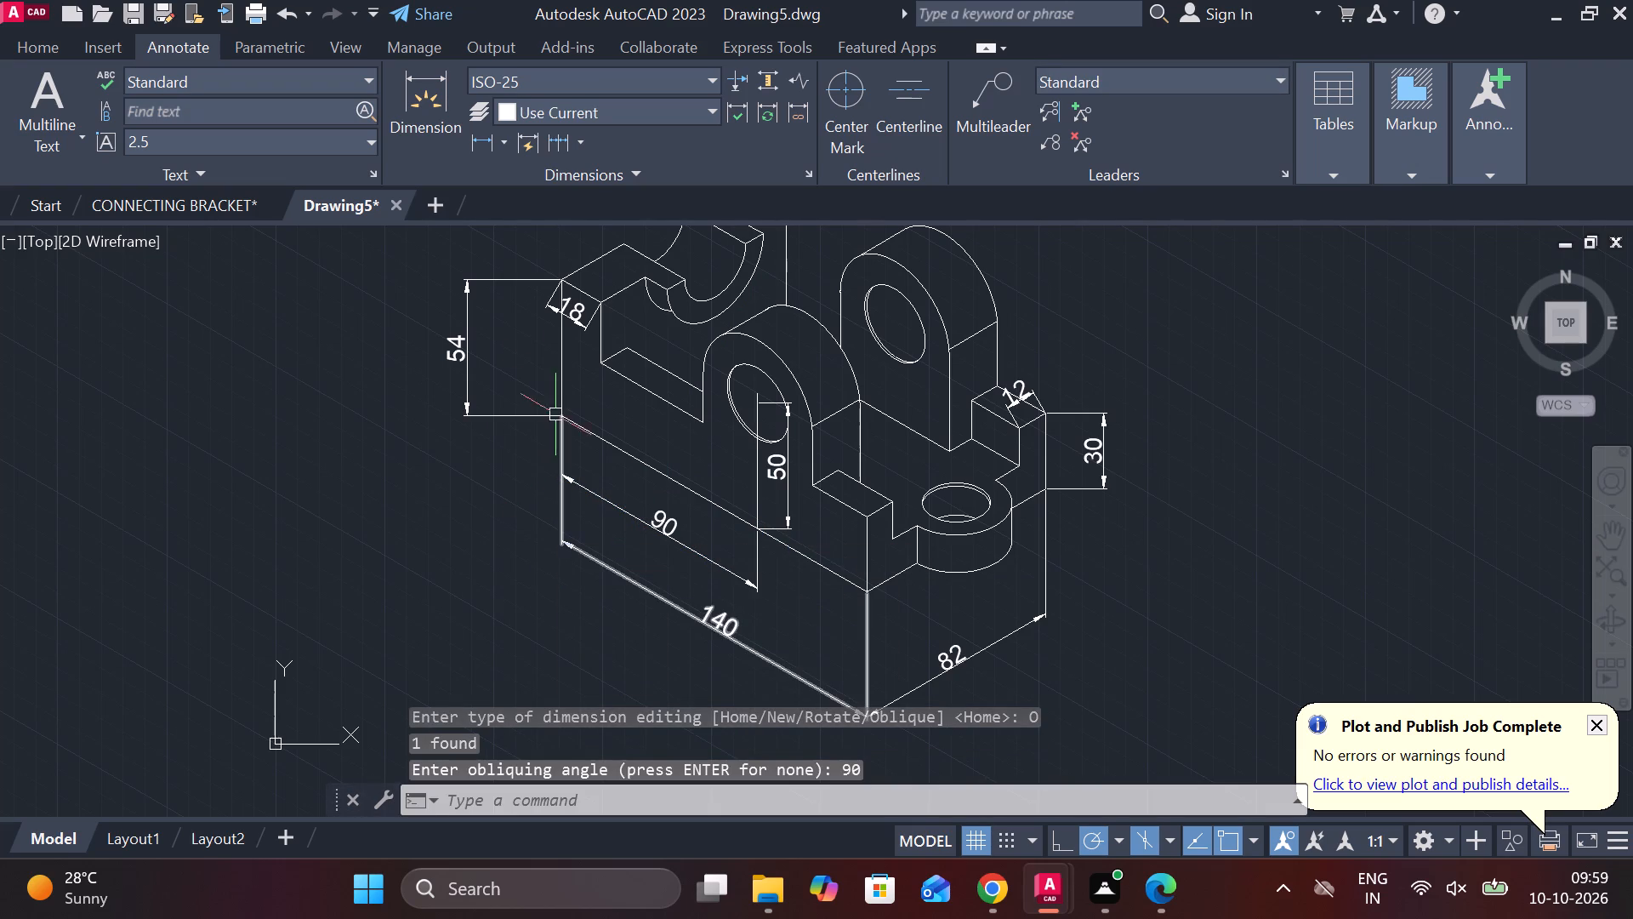
Oblique the 54 height dimension beside the bracket's rear block to an angle of 150 degrees.
left_click(465, 358)
key("space")
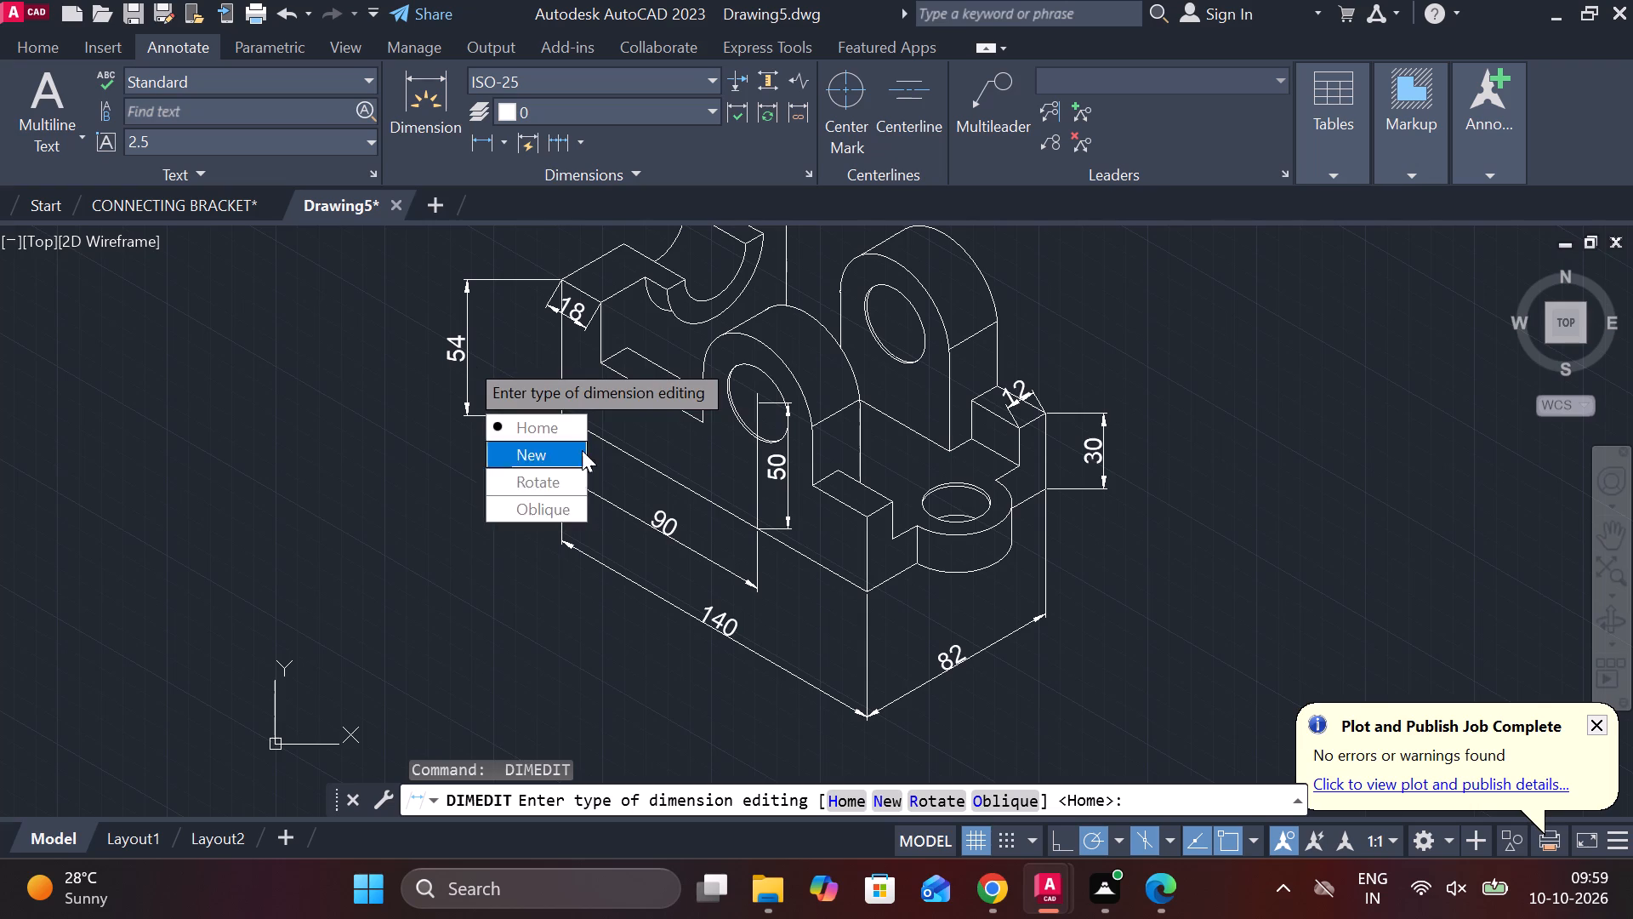
left_click_drag(555, 501, 465, 358)
type("15")
key("0")
key("Return")
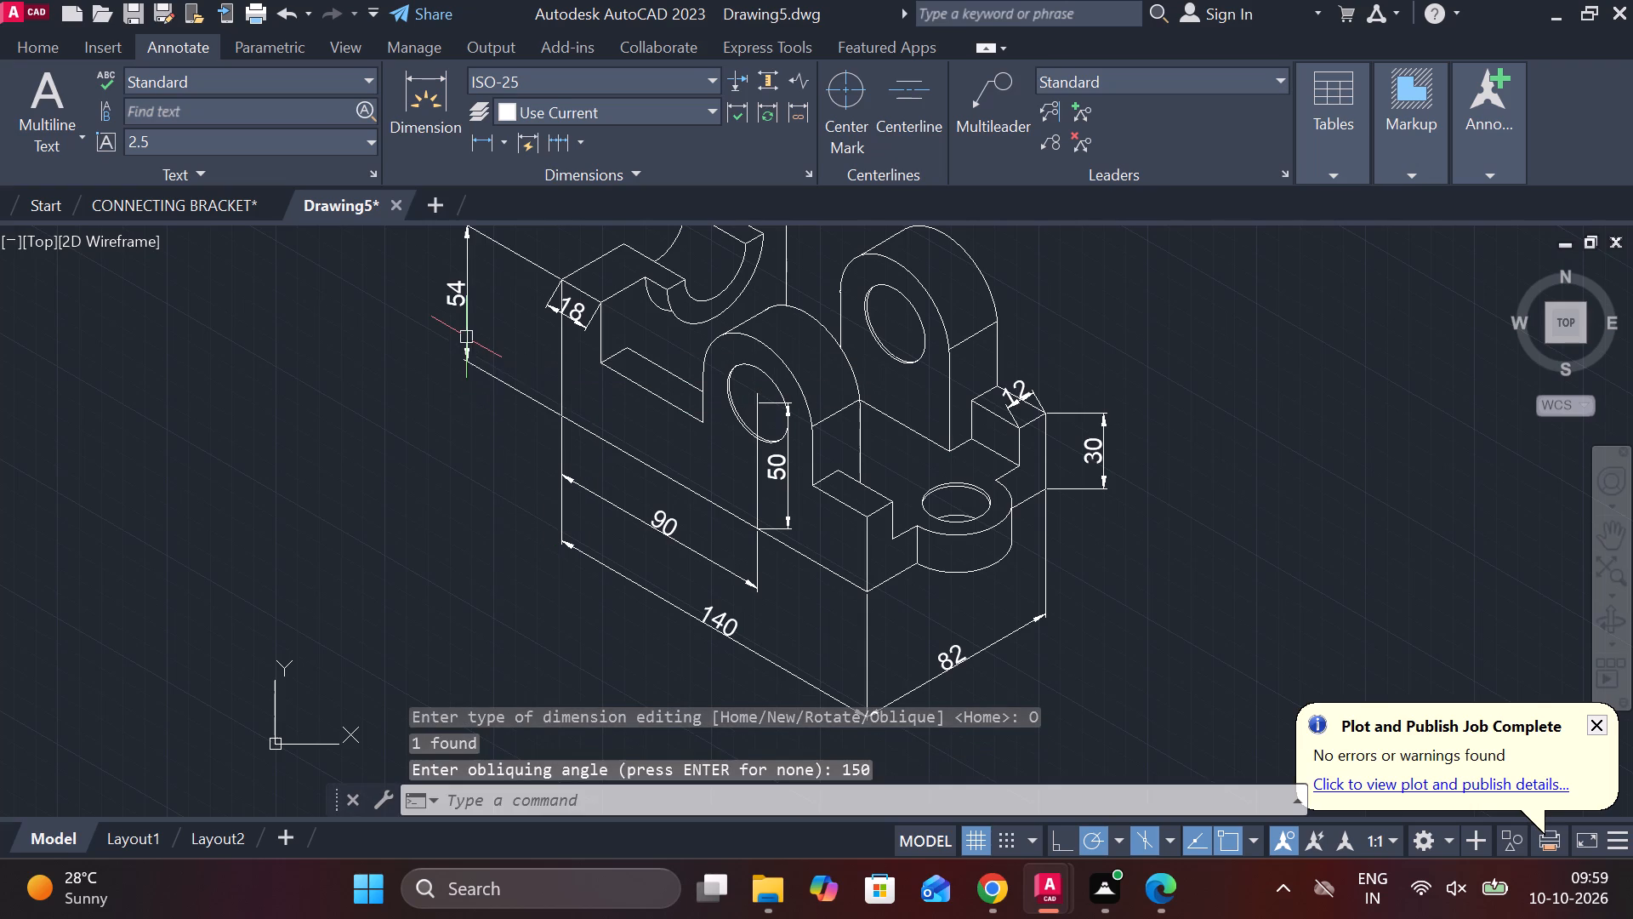
Oblique the 18 dimension at the top corner of the half-round support block to 90 degrees.
left_click(564, 305)
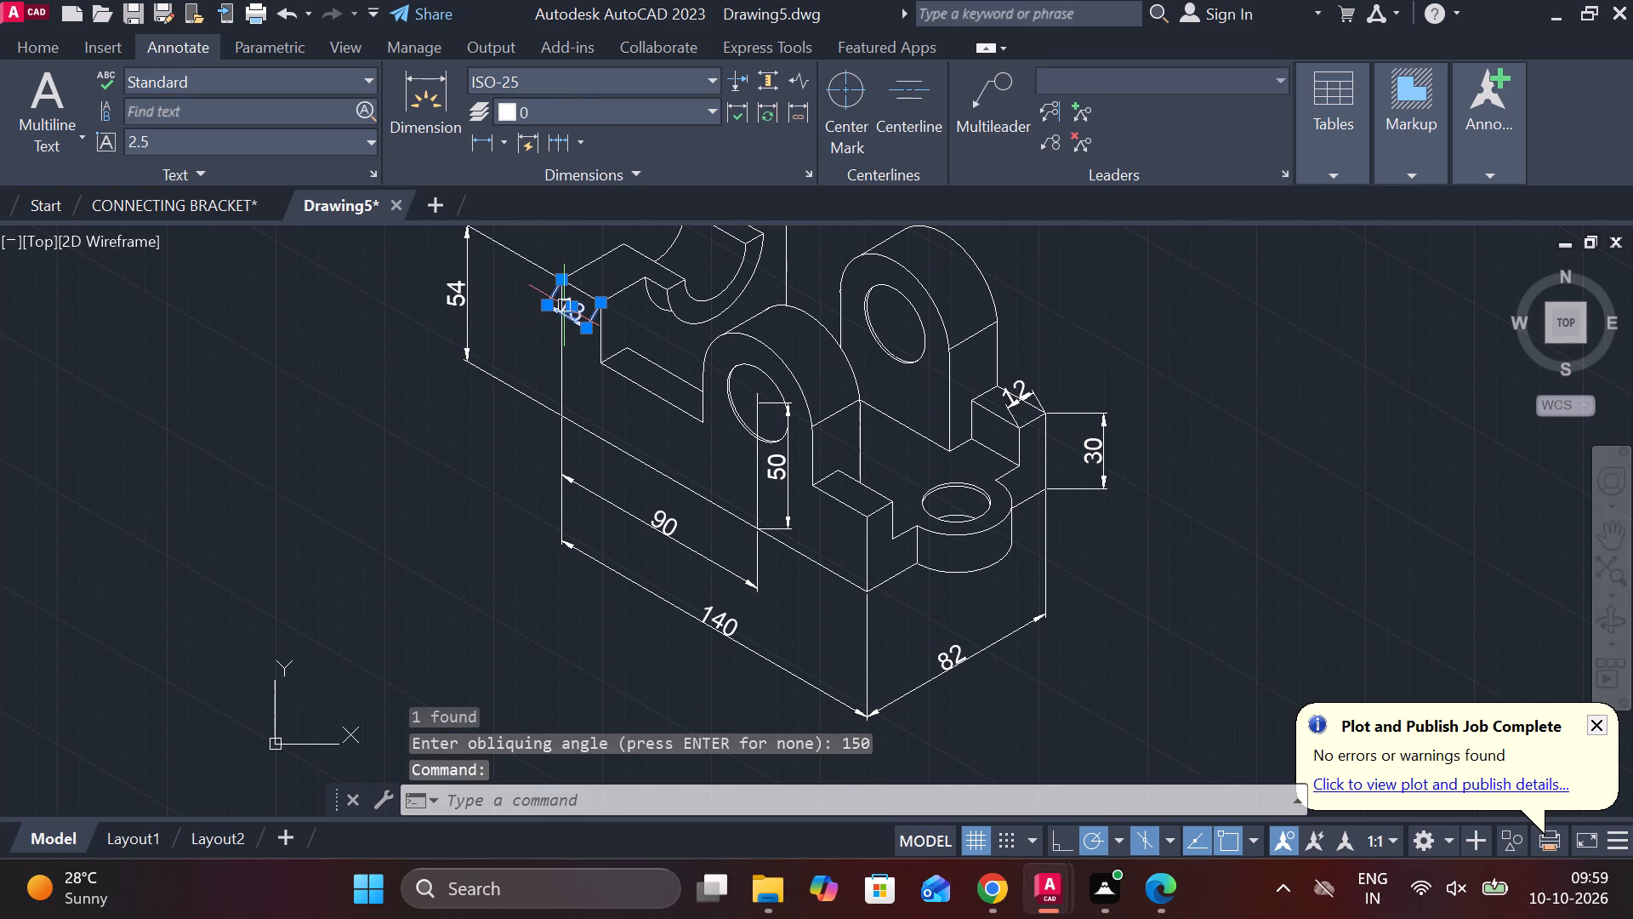
key("space")
left_click_drag(607, 443, 554, 326)
type("90")
key("Return")
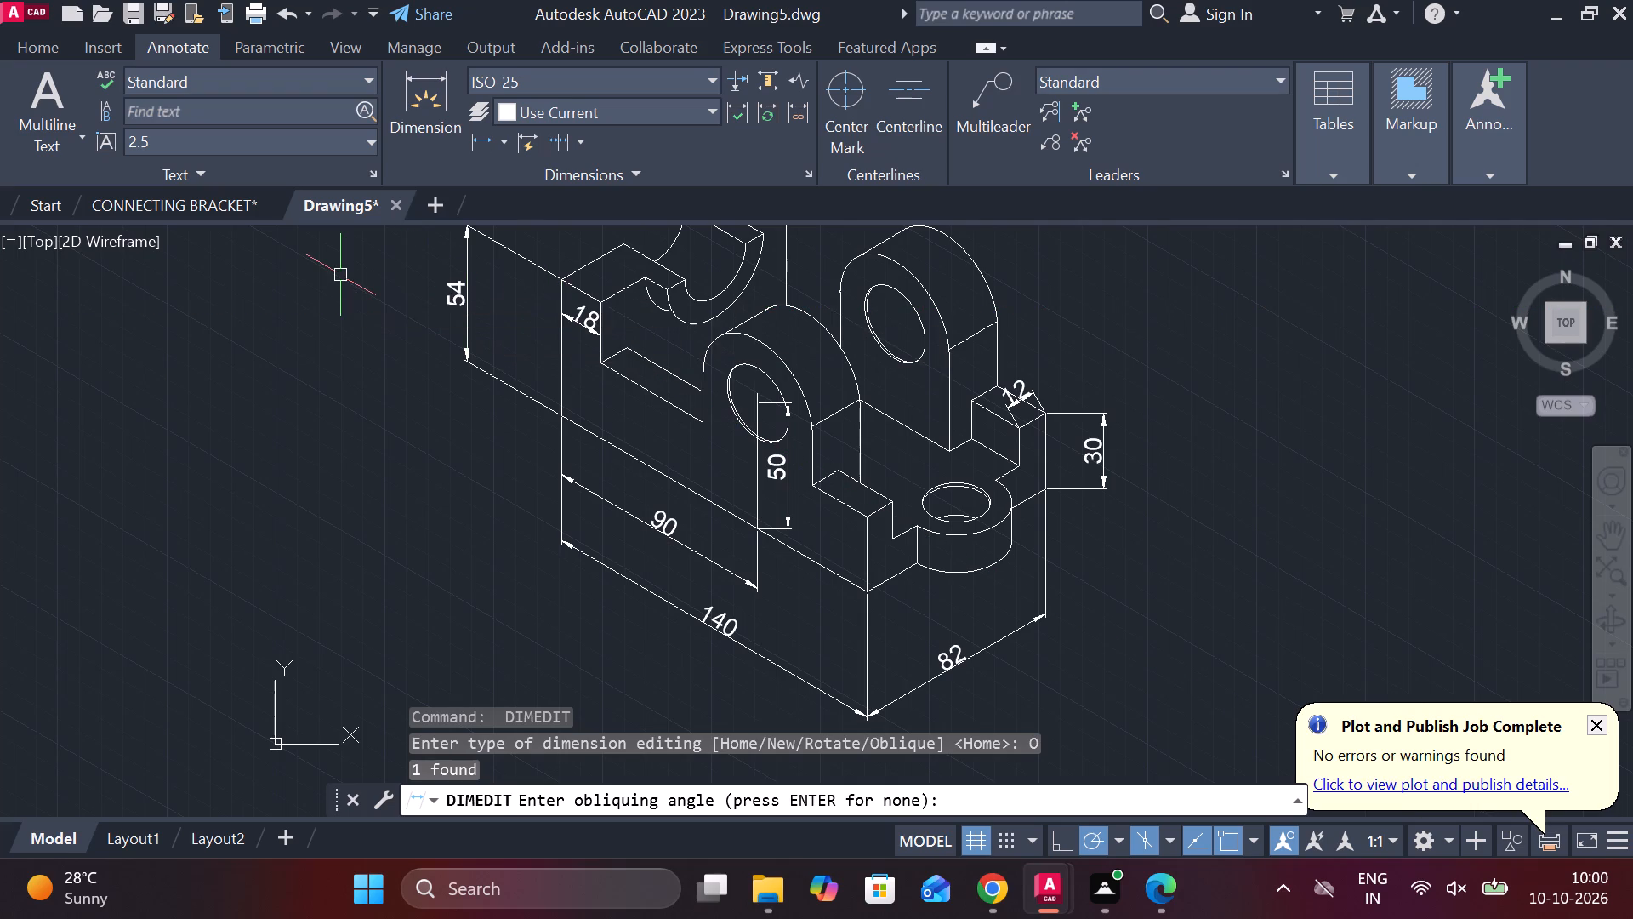
Oblique the 50 height dimension of the front hole's centre to an angle of 150 degrees.
left_click(788, 469)
key("space")
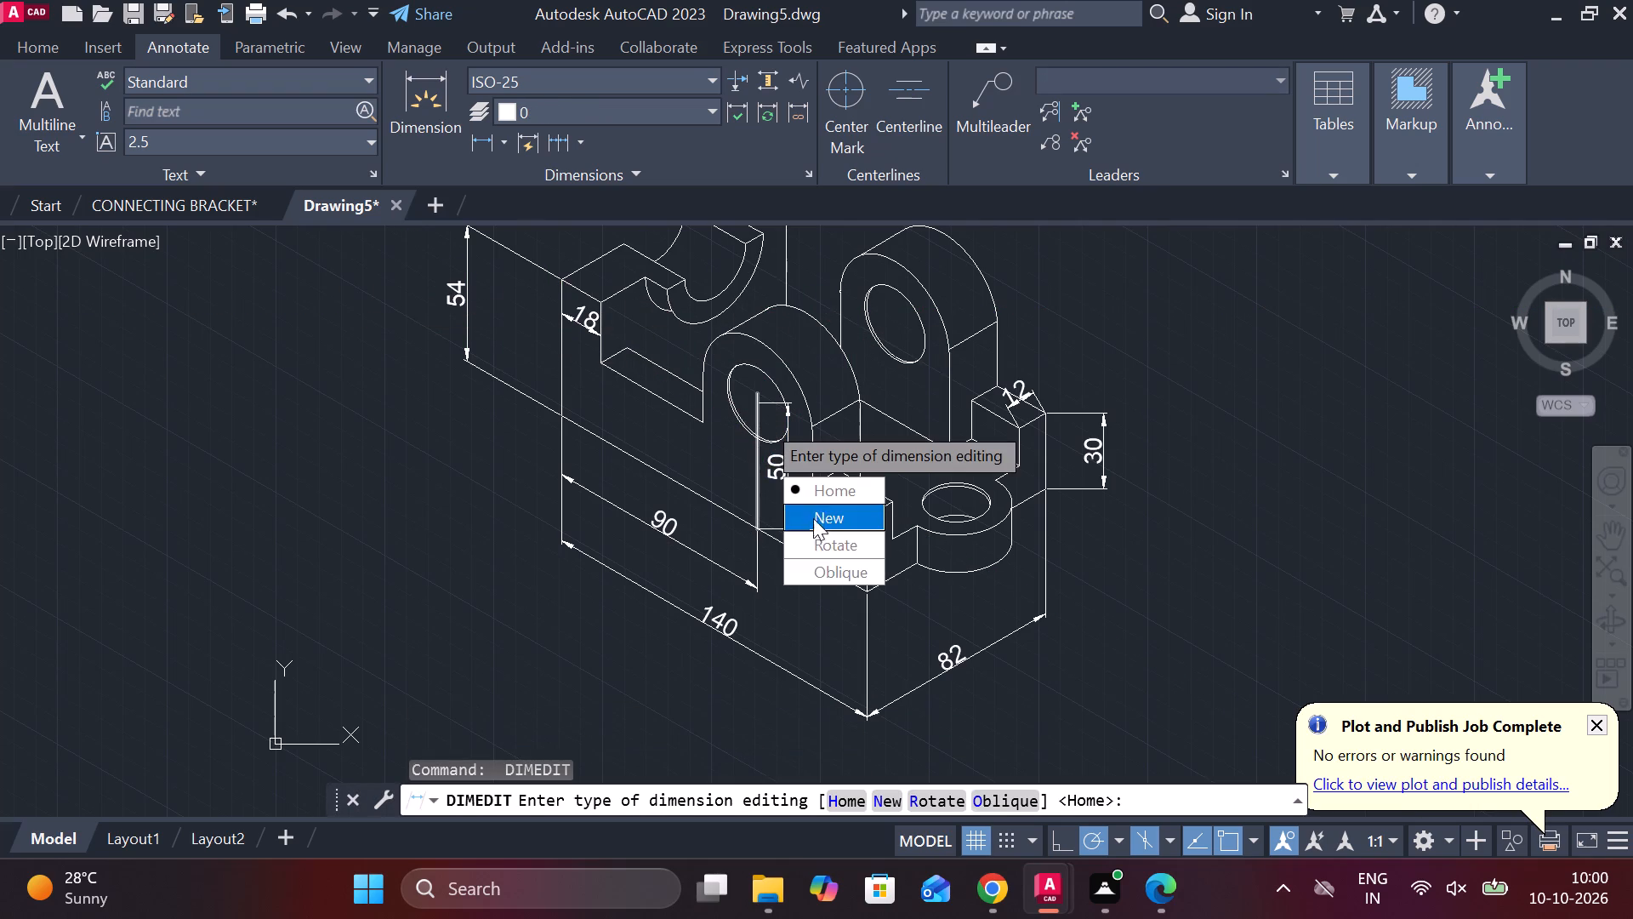
left_click_drag(822, 570, 763, 421)
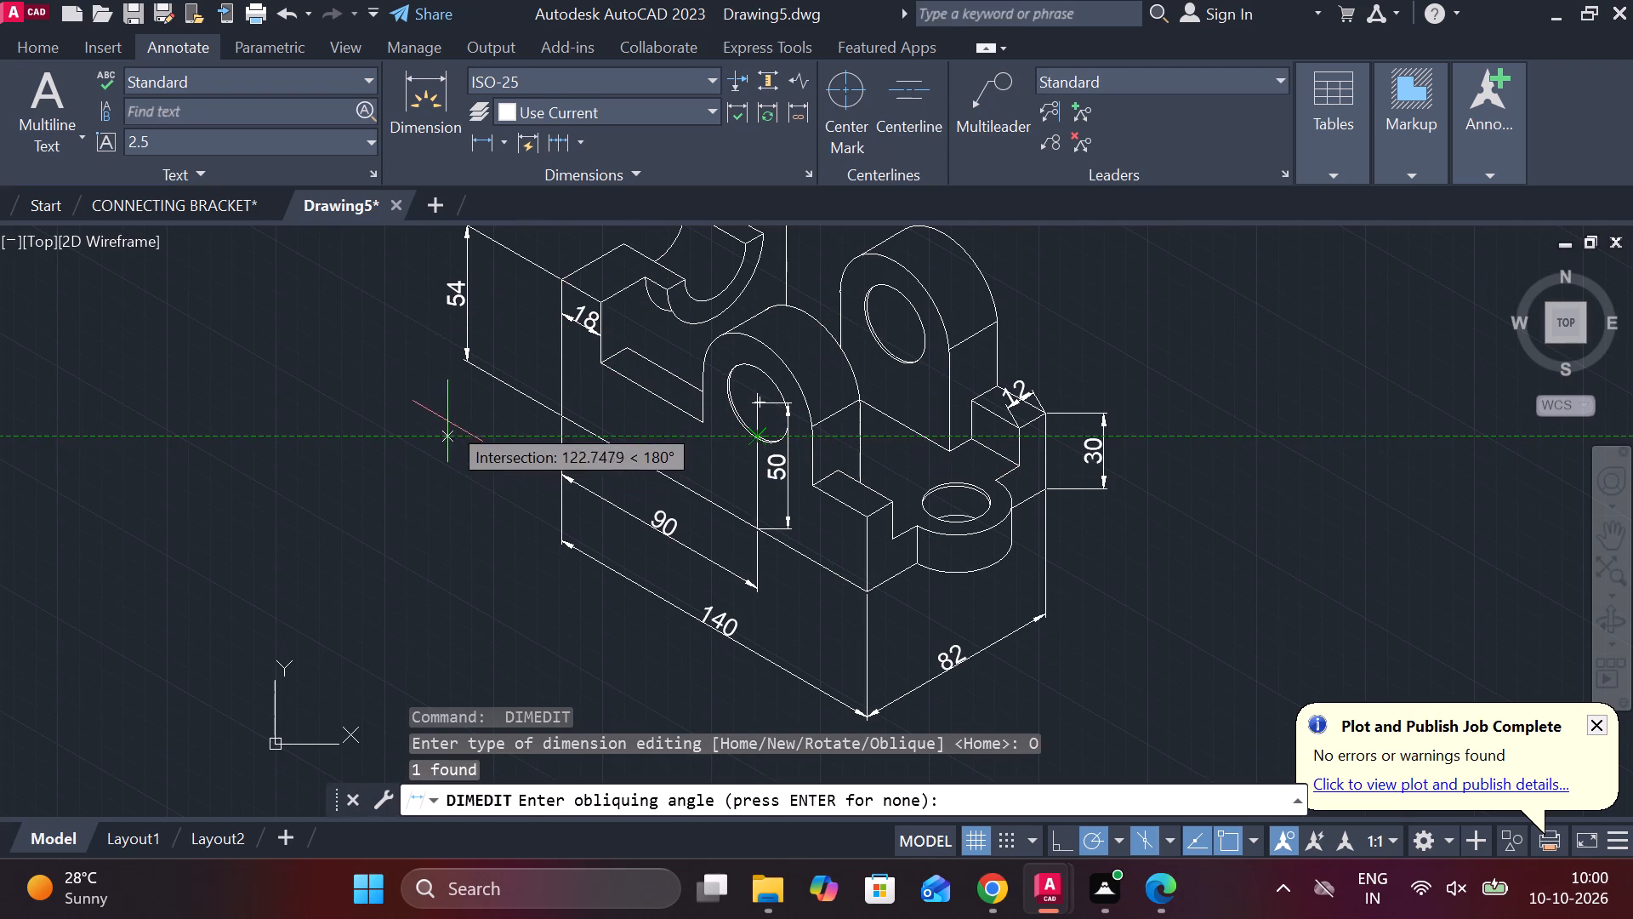
key("1")
key("5")
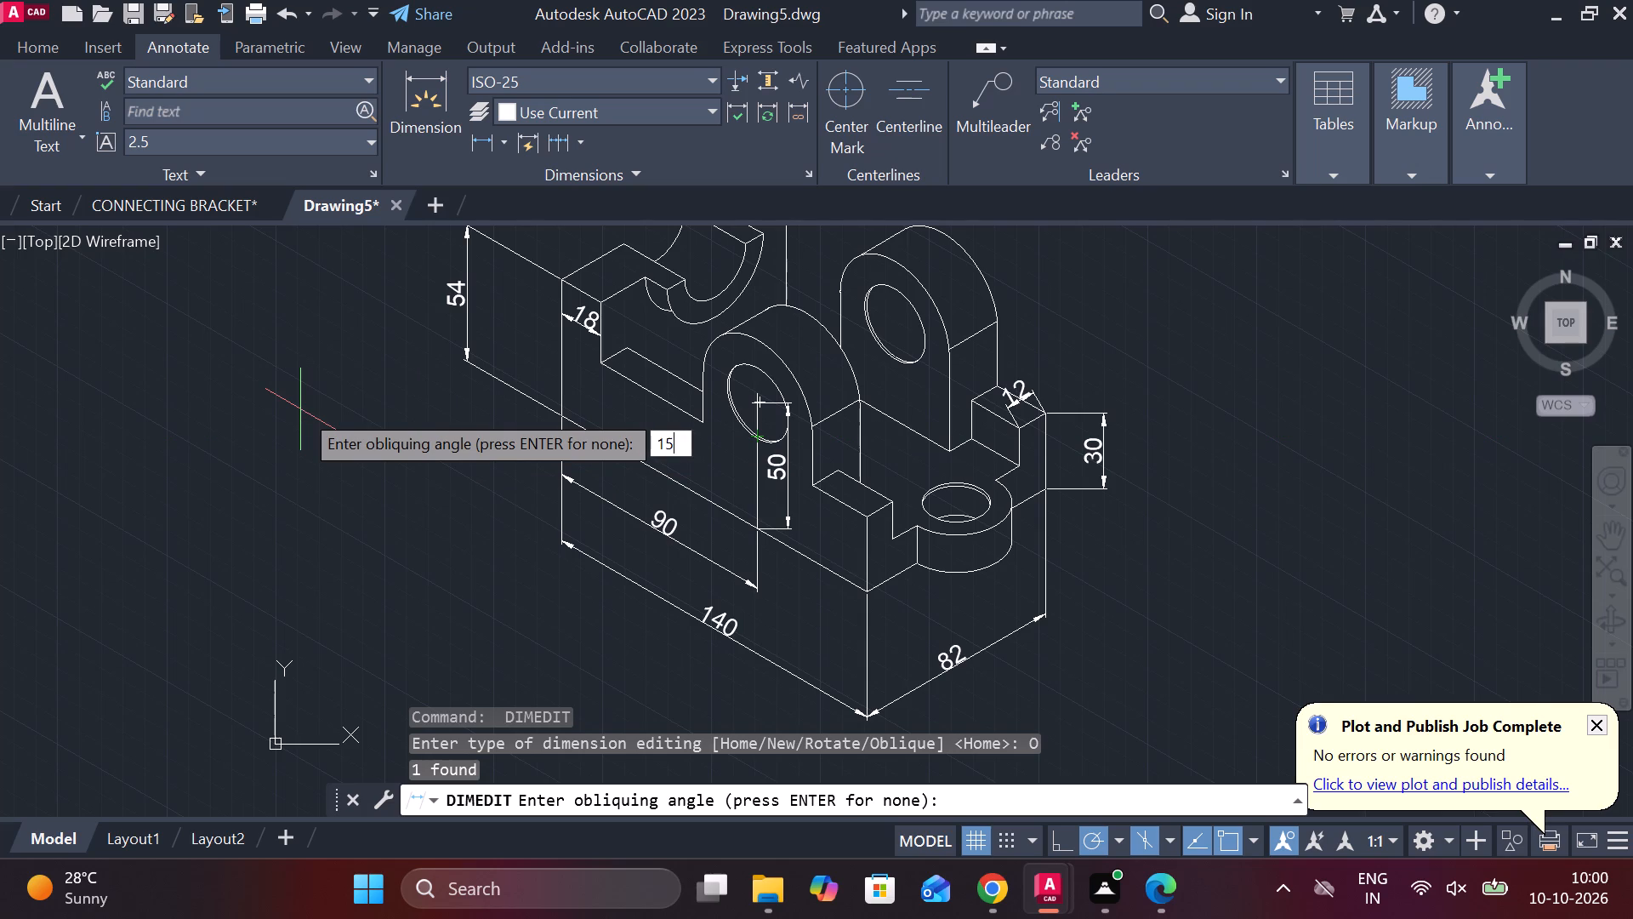
key("0")
key("Return")
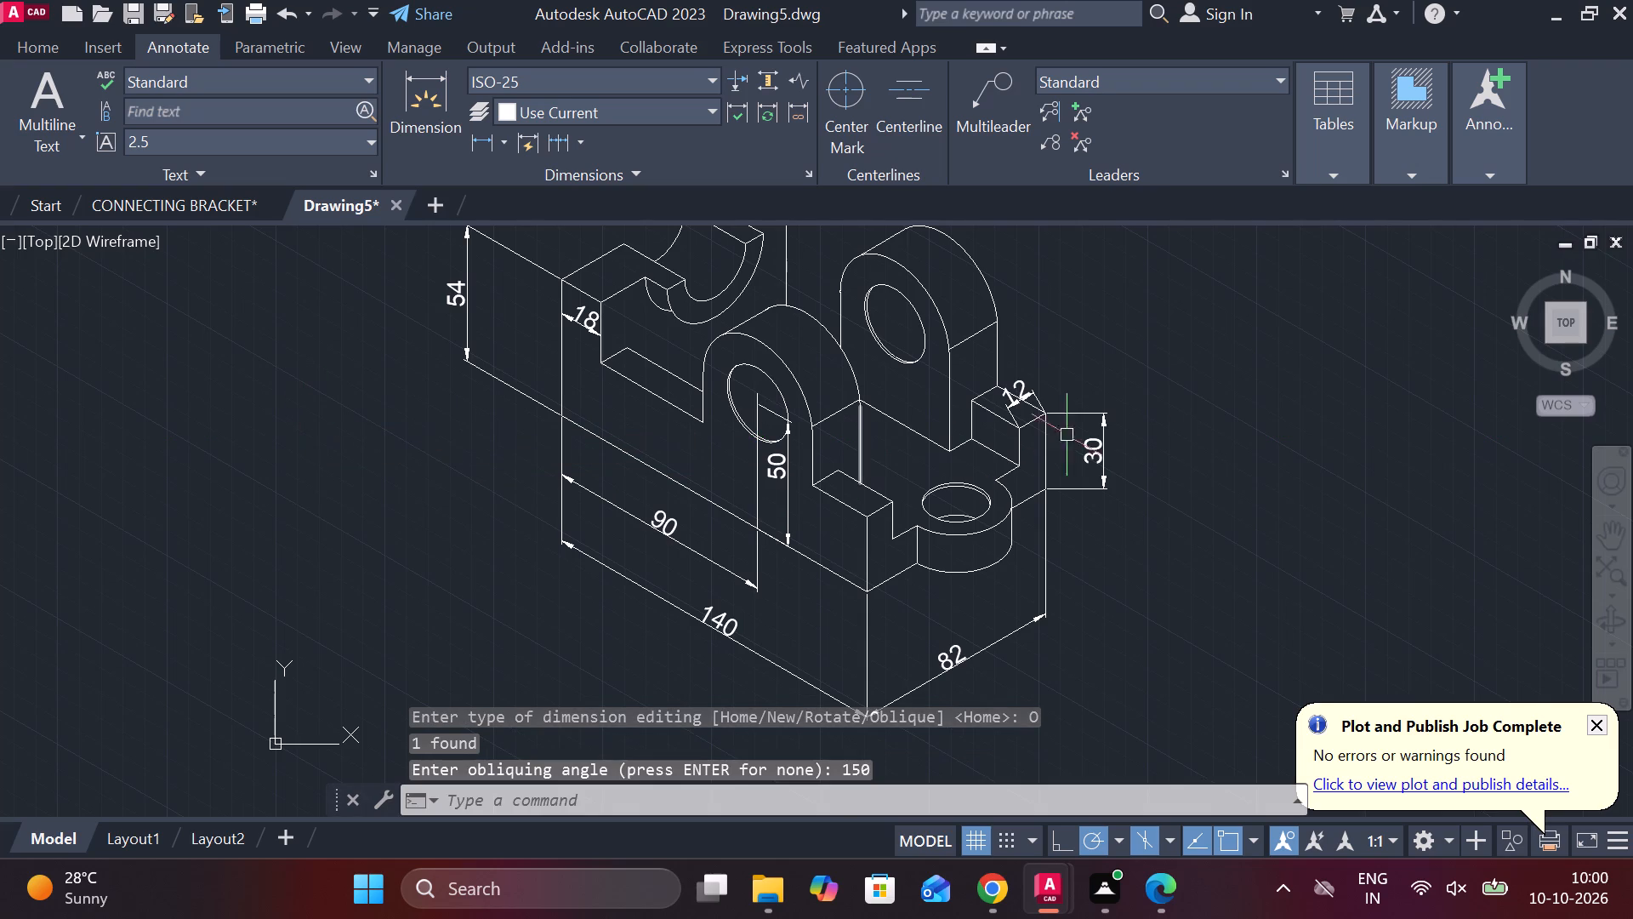
Oblique the 30 height dimension beside the base's front end block to an angle of 30 degrees.
middle_click_drag(1307, 431, 1156, 470)
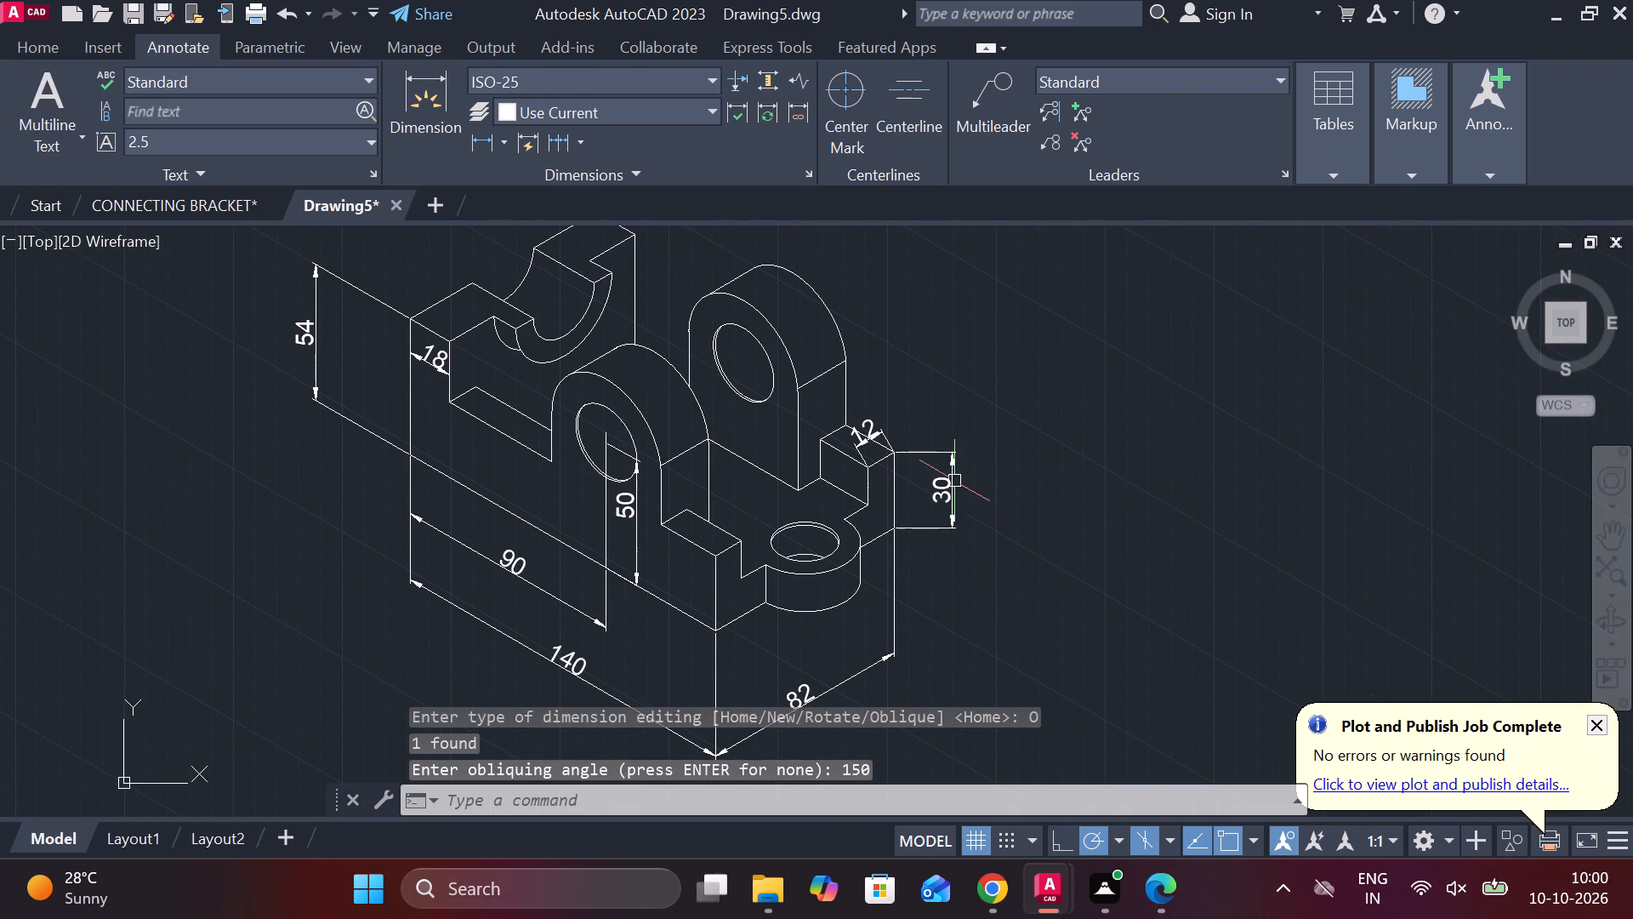
left_click(953, 477)
key("space")
left_click_drag(1028, 620, 953, 477)
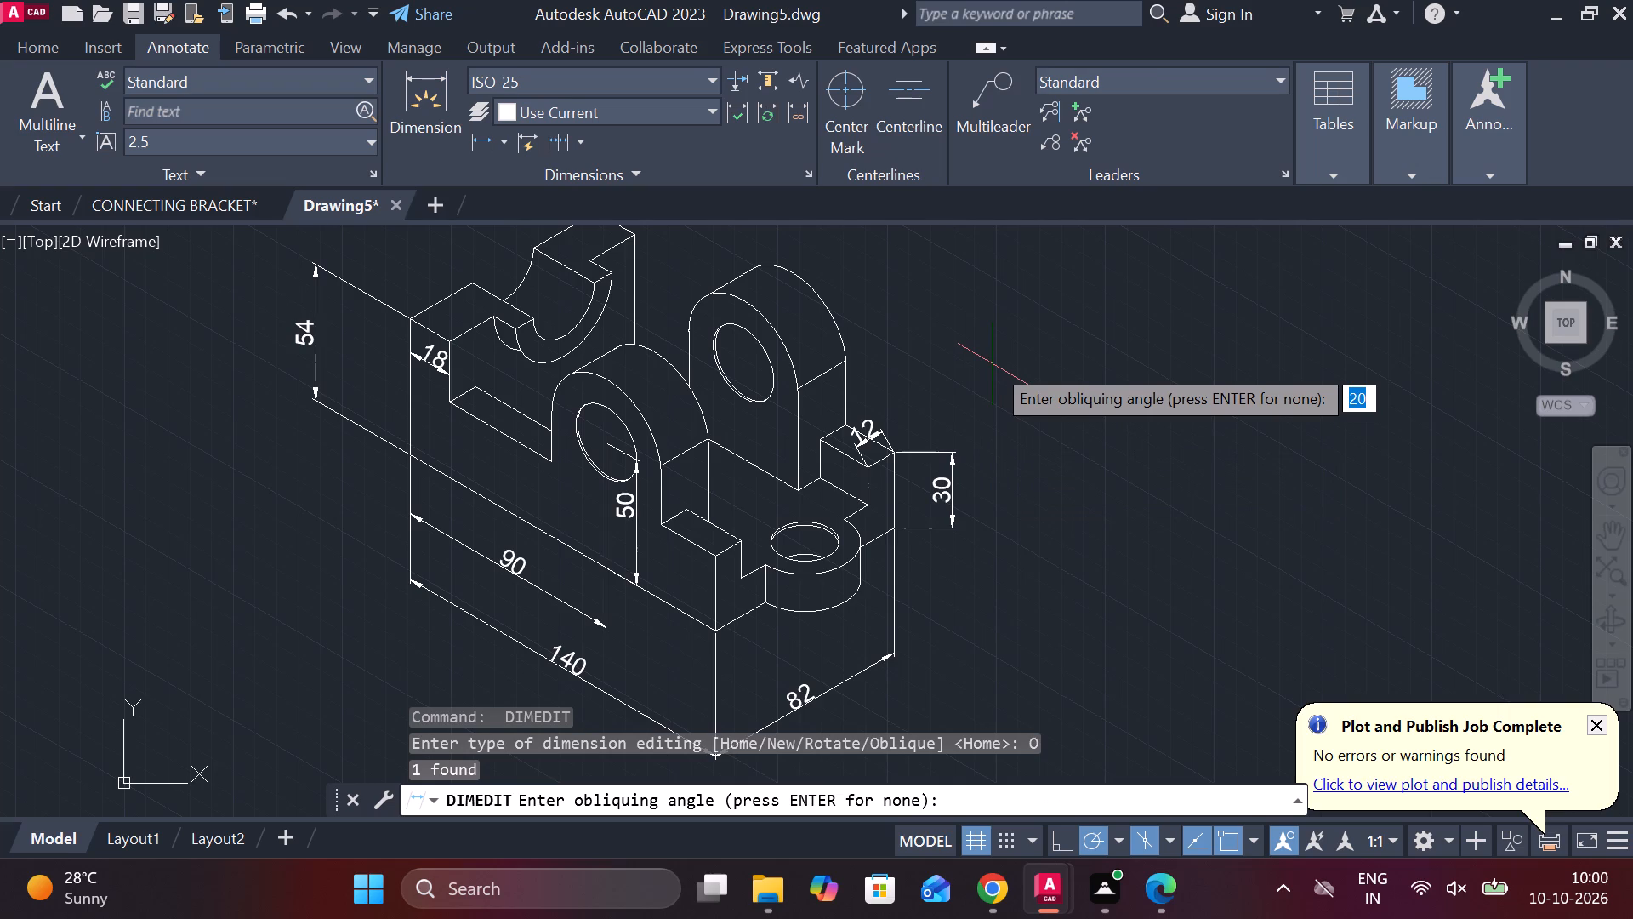
type("30")
key("Return")
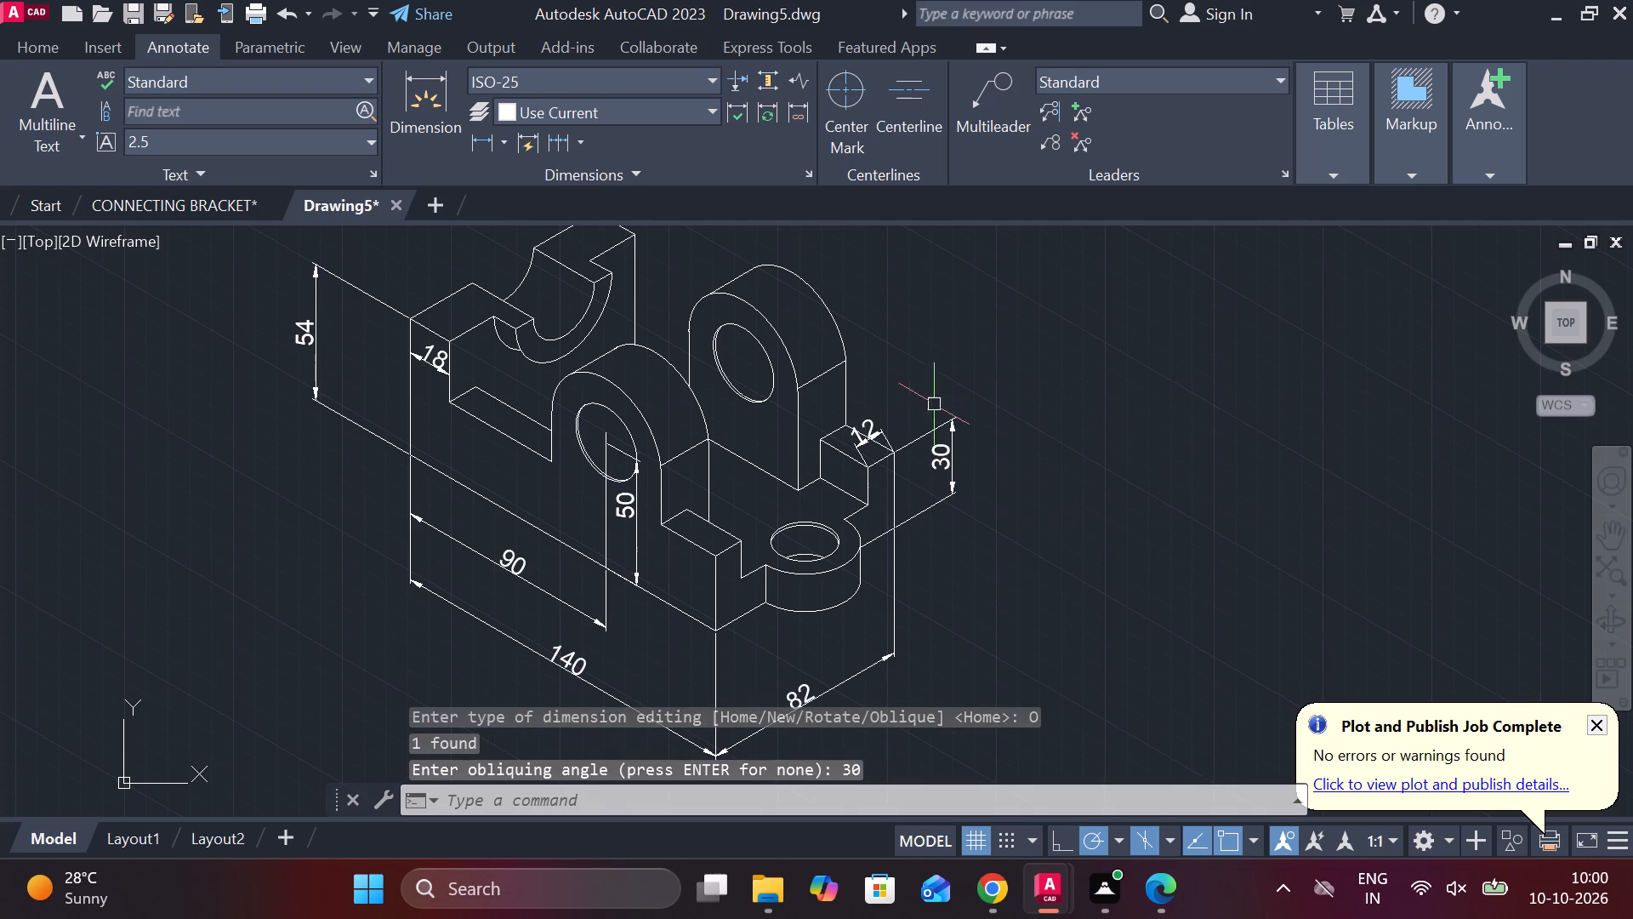
Oblique the 12 dimension on top of the base's small end block to an angle of 150 degrees.
left_click(878, 433)
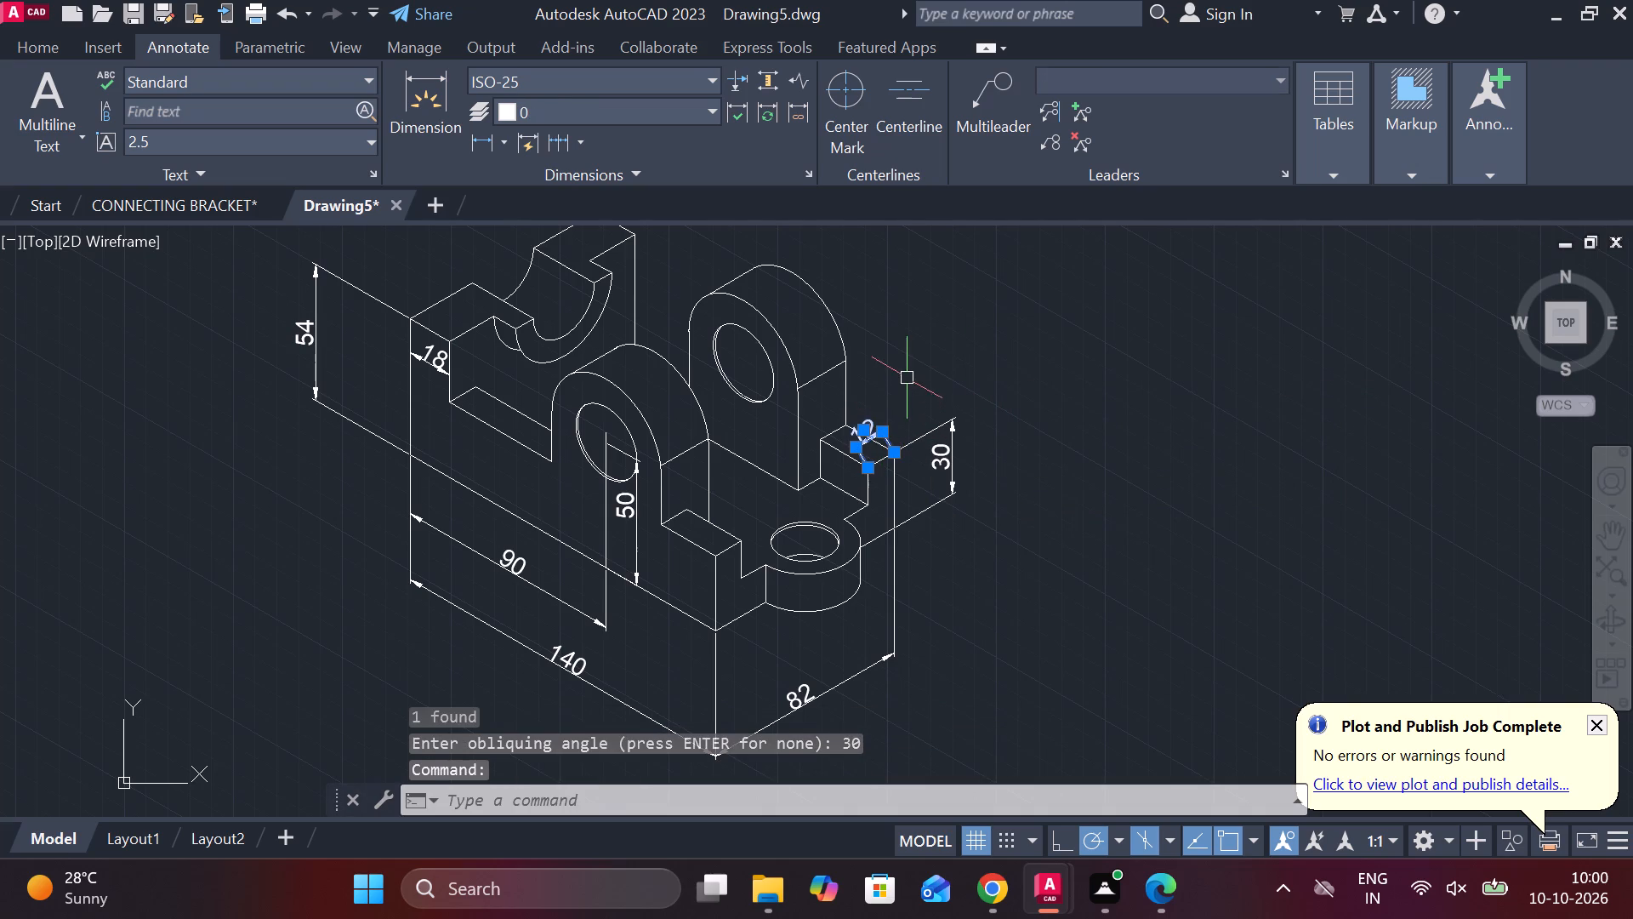
key("space")
left_click_drag(987, 516, 907, 377)
type("150")
key("Return")
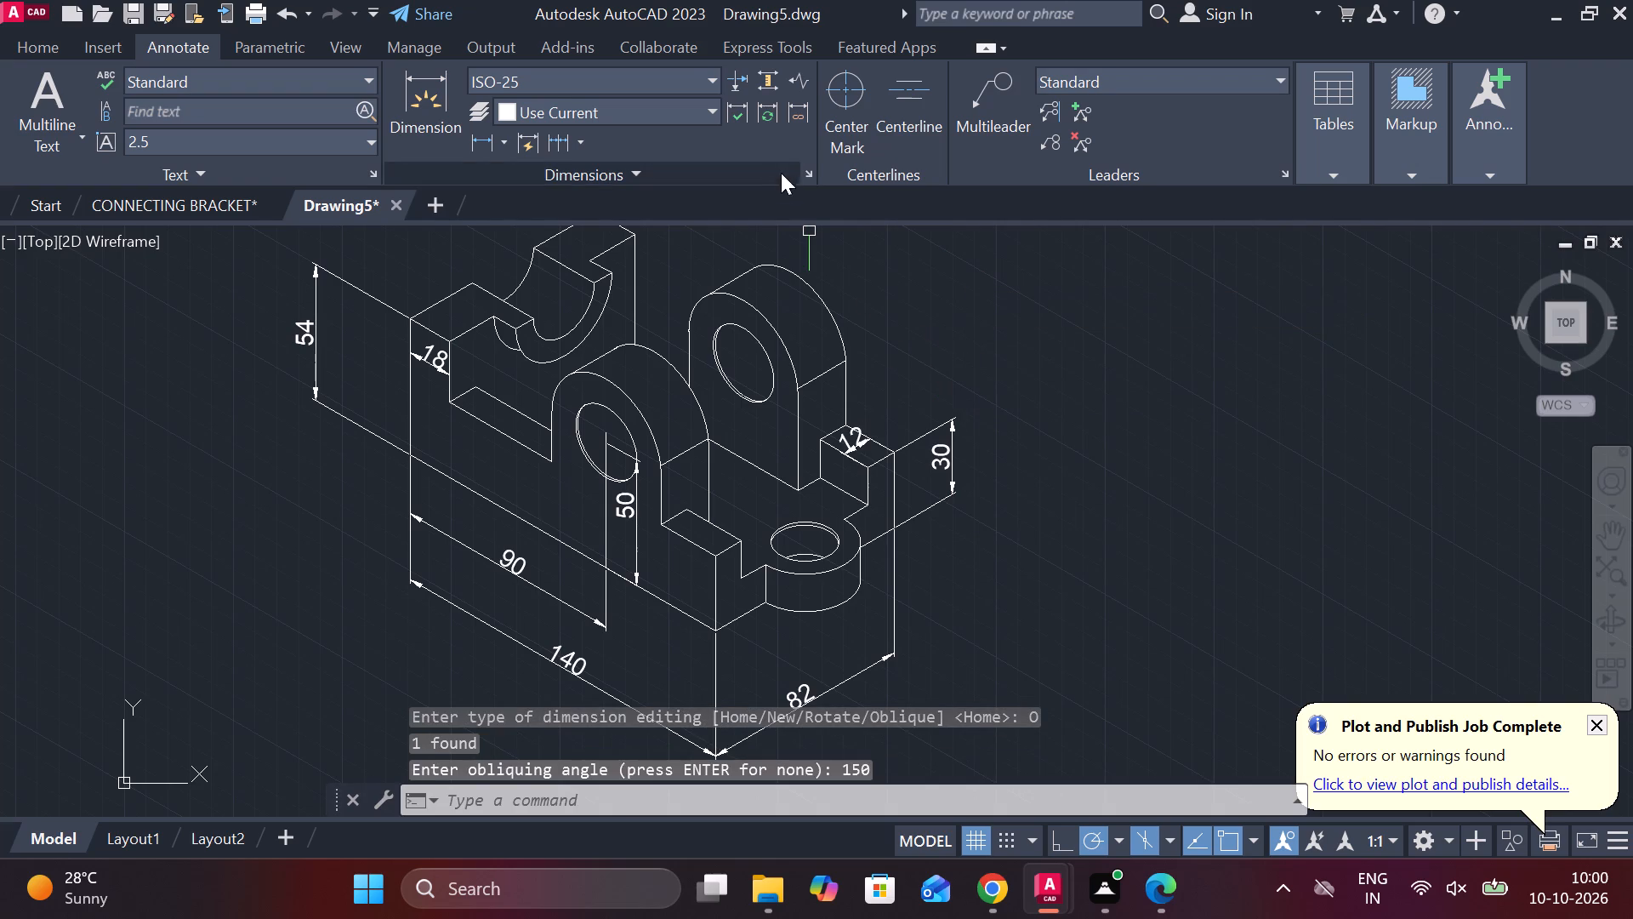
Move the 54 height dimension closer to the bracket's rear block, along the isometric axis.
scroll(705, 313, "down", 1)
scroll(705, 313, "up", 1)
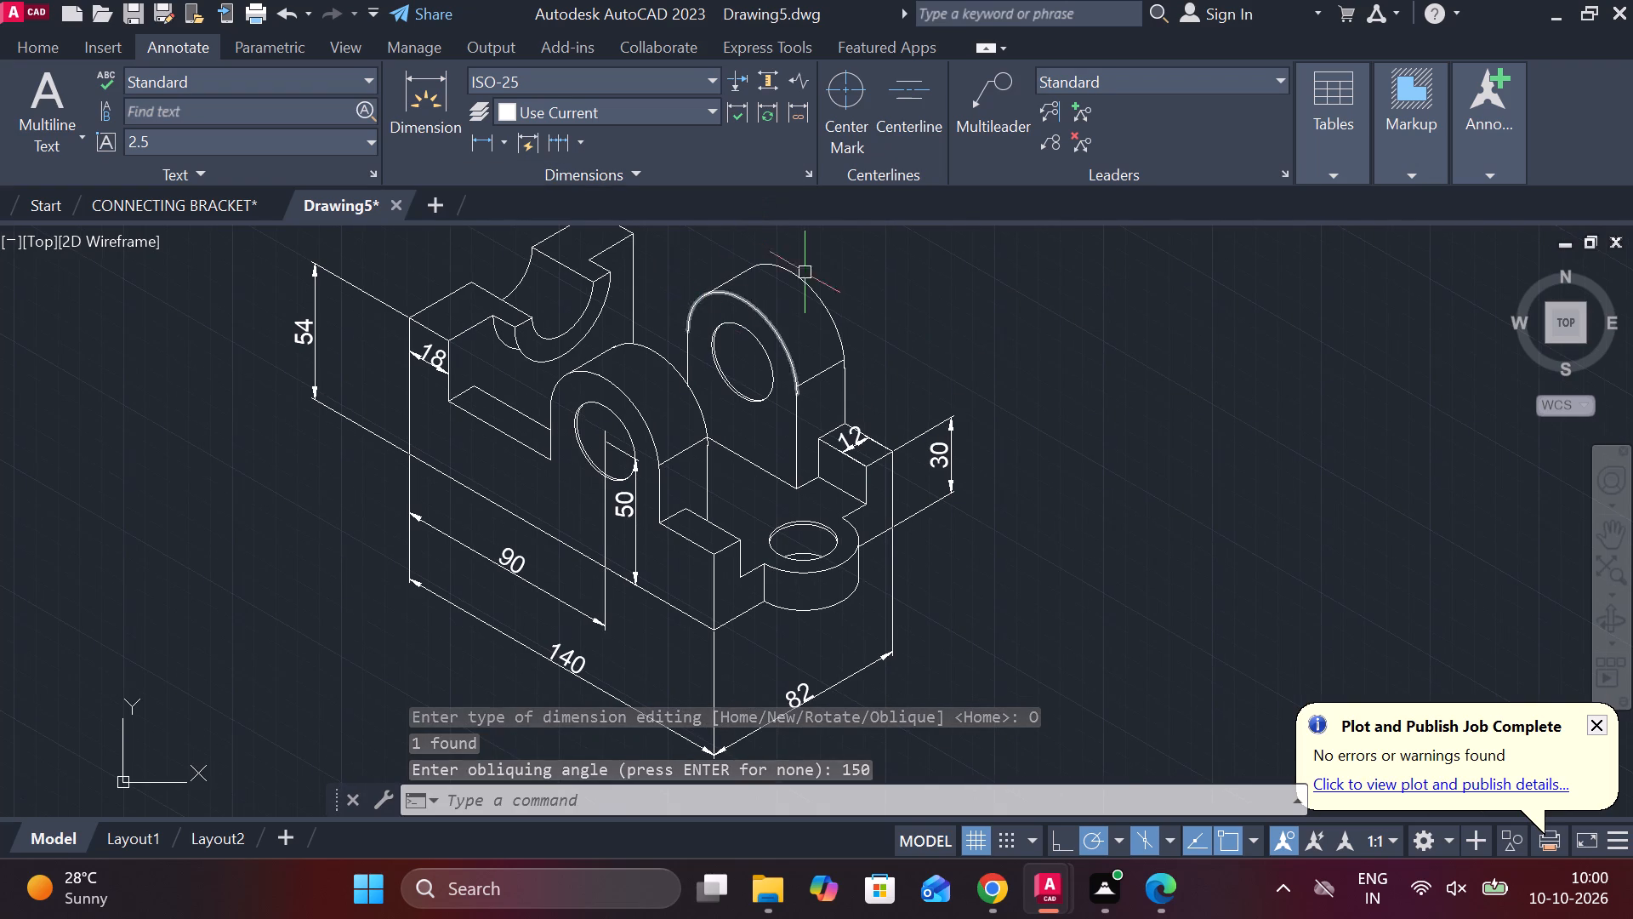
left_click(66, 49)
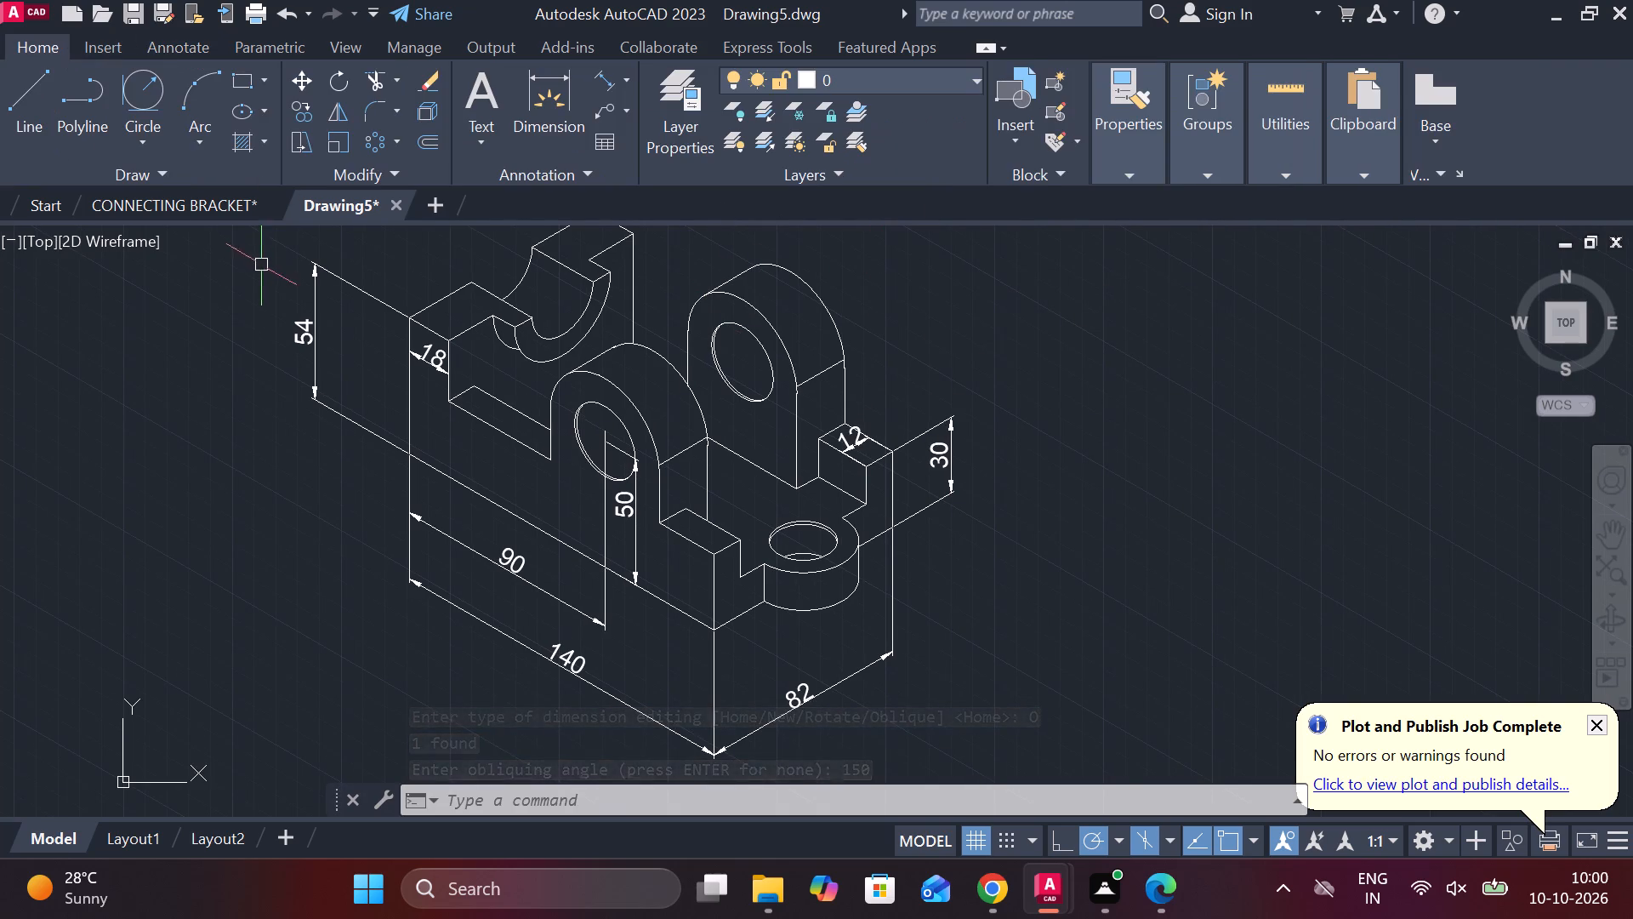
left_click(314, 343)
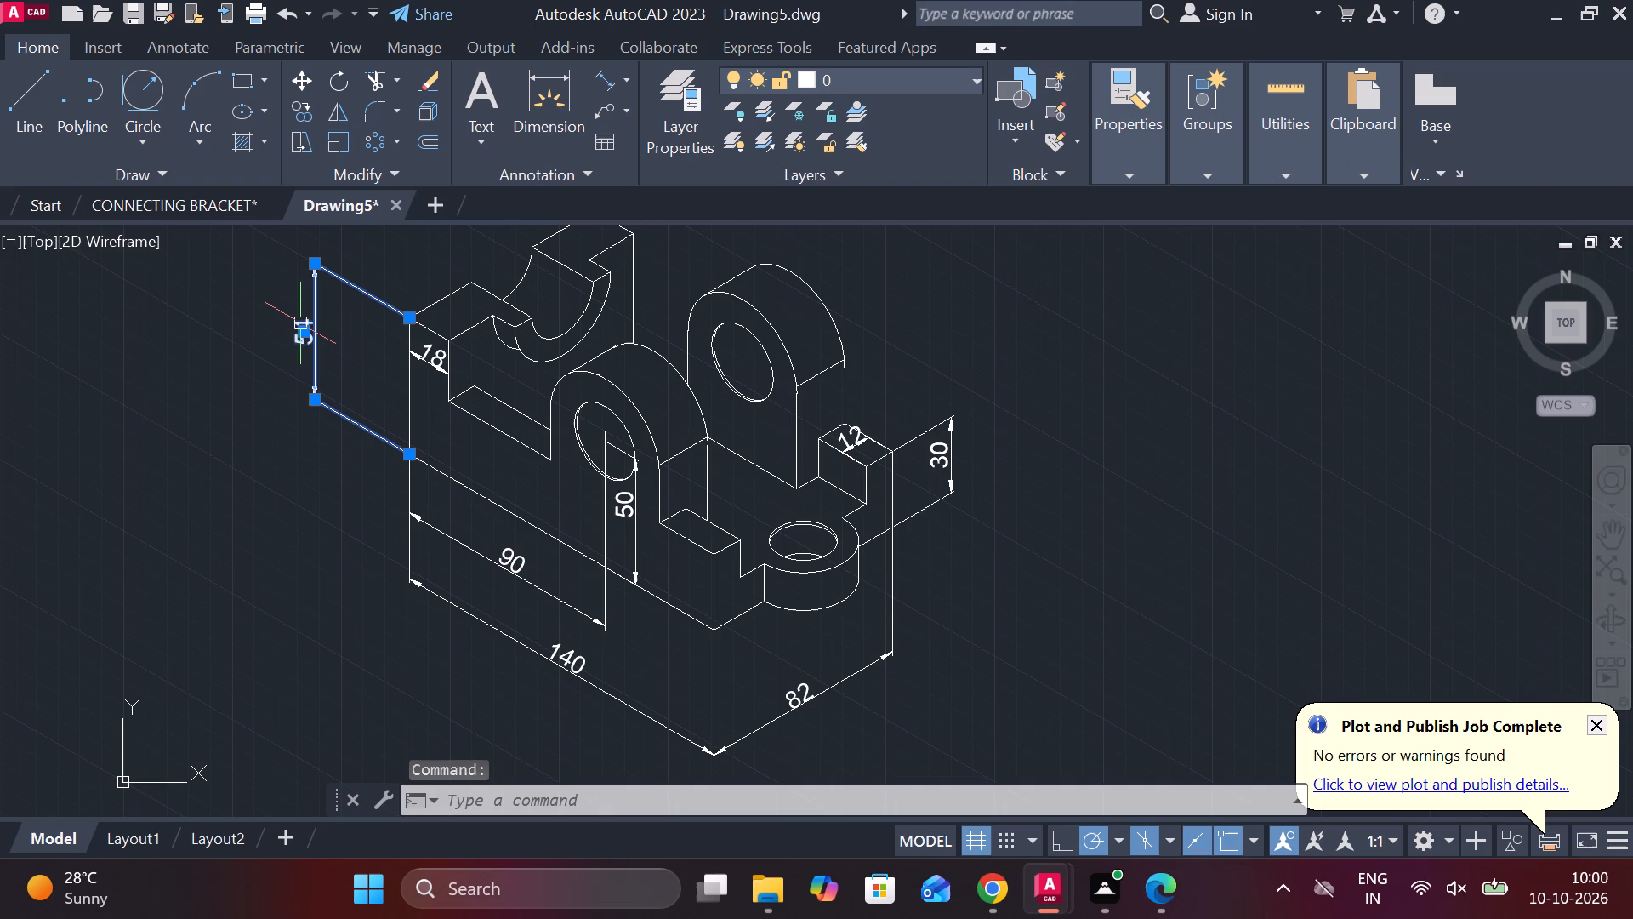
left_click(305, 327)
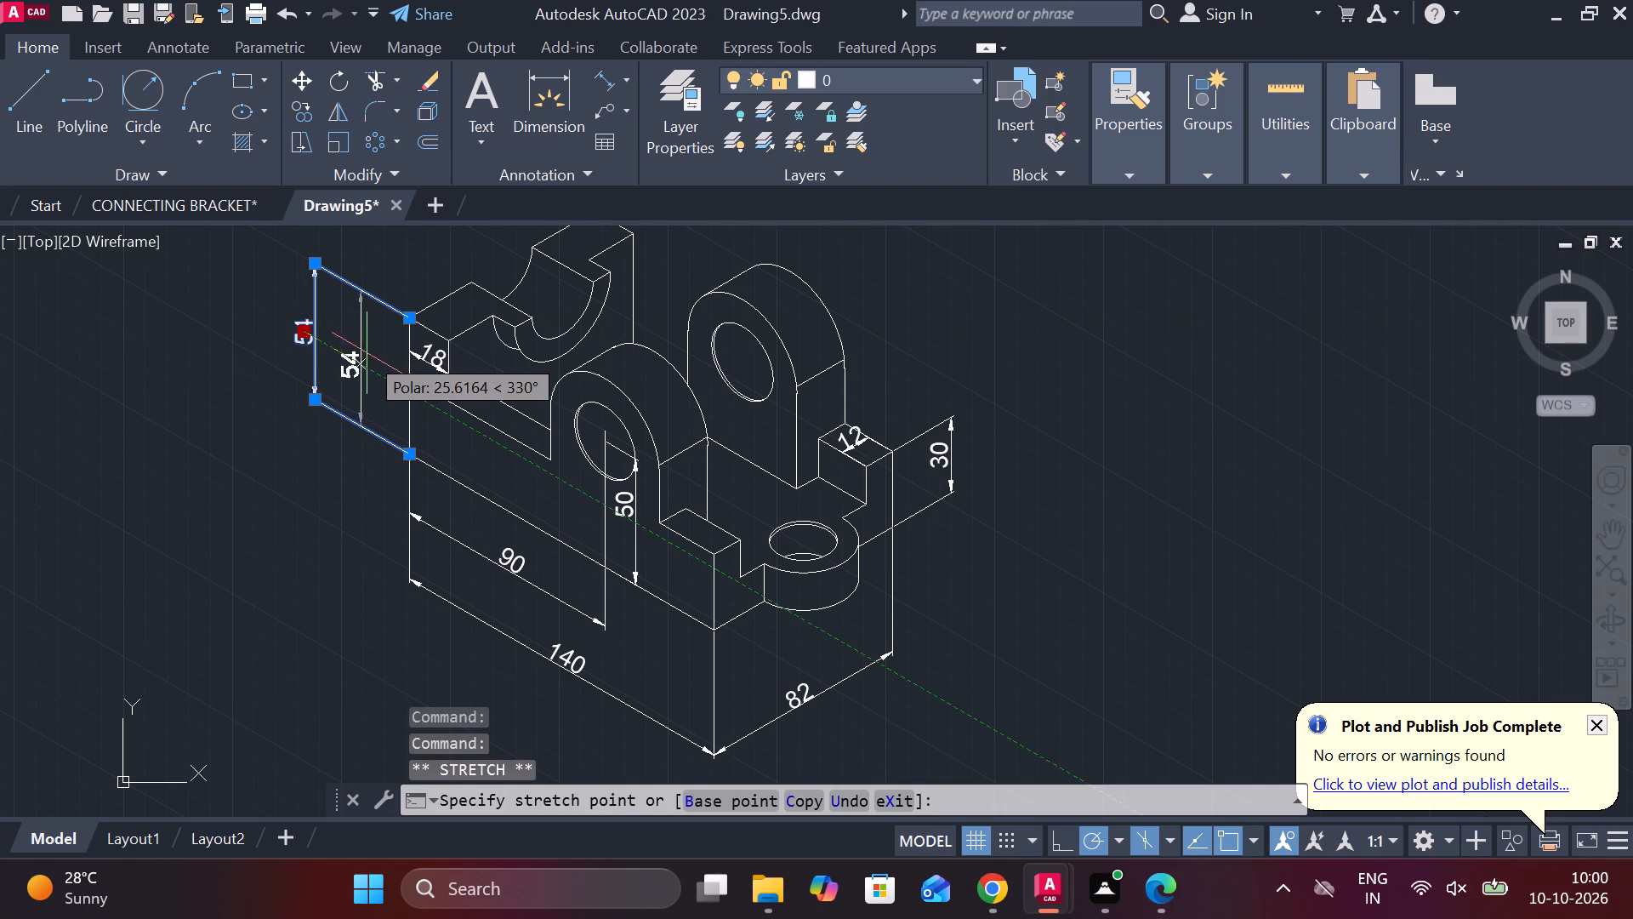
left_click(376, 358)
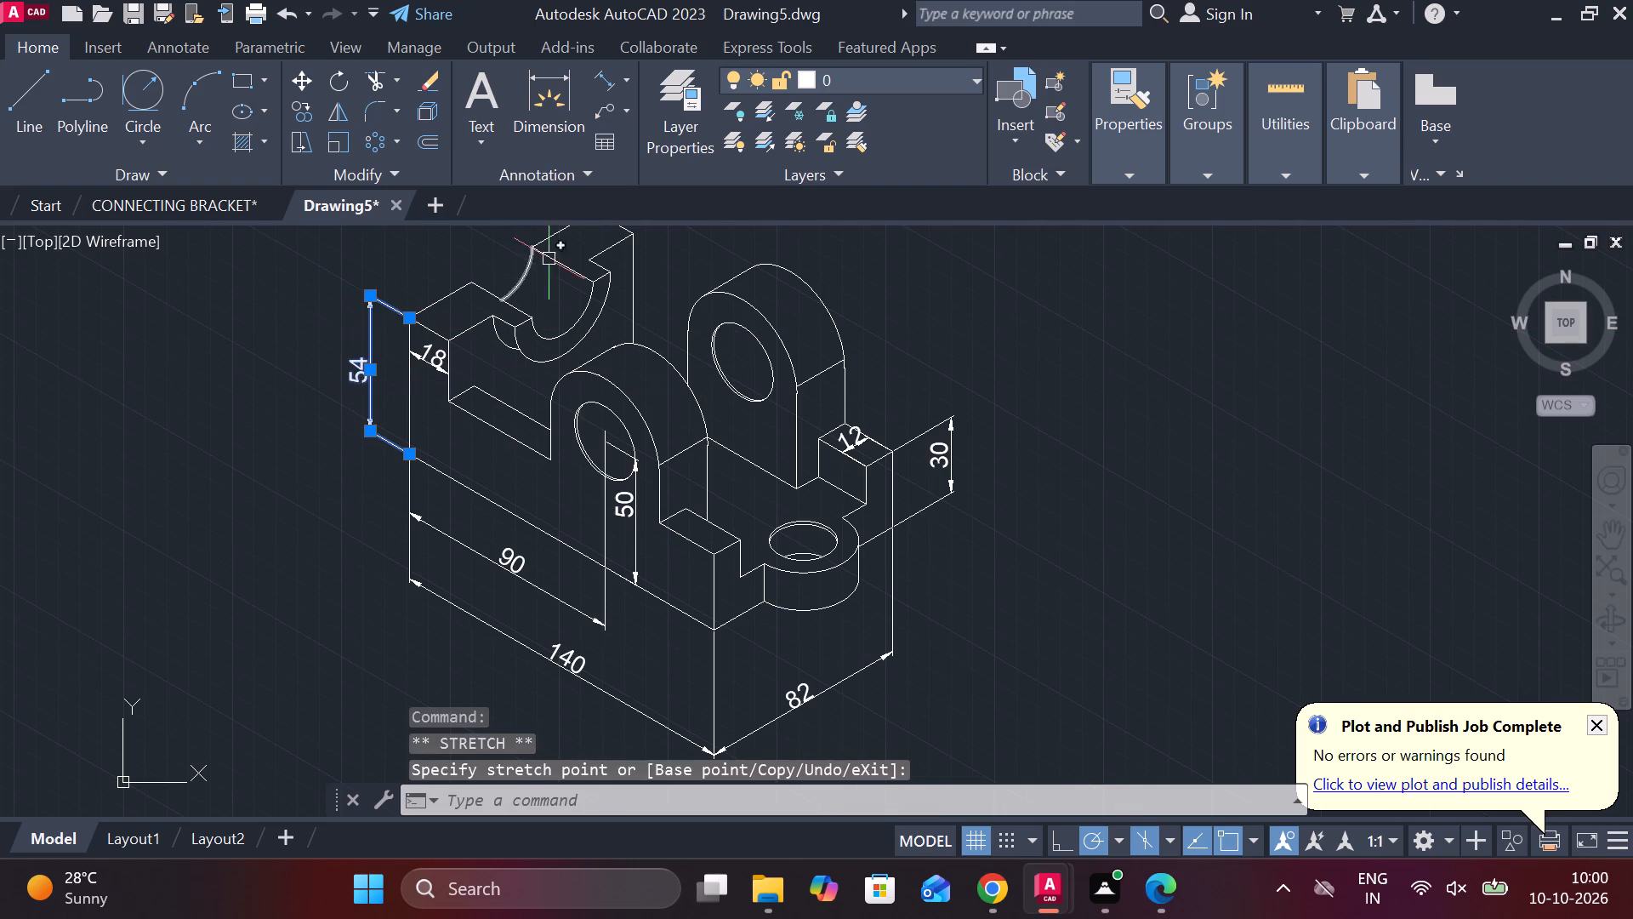
key("Escape")
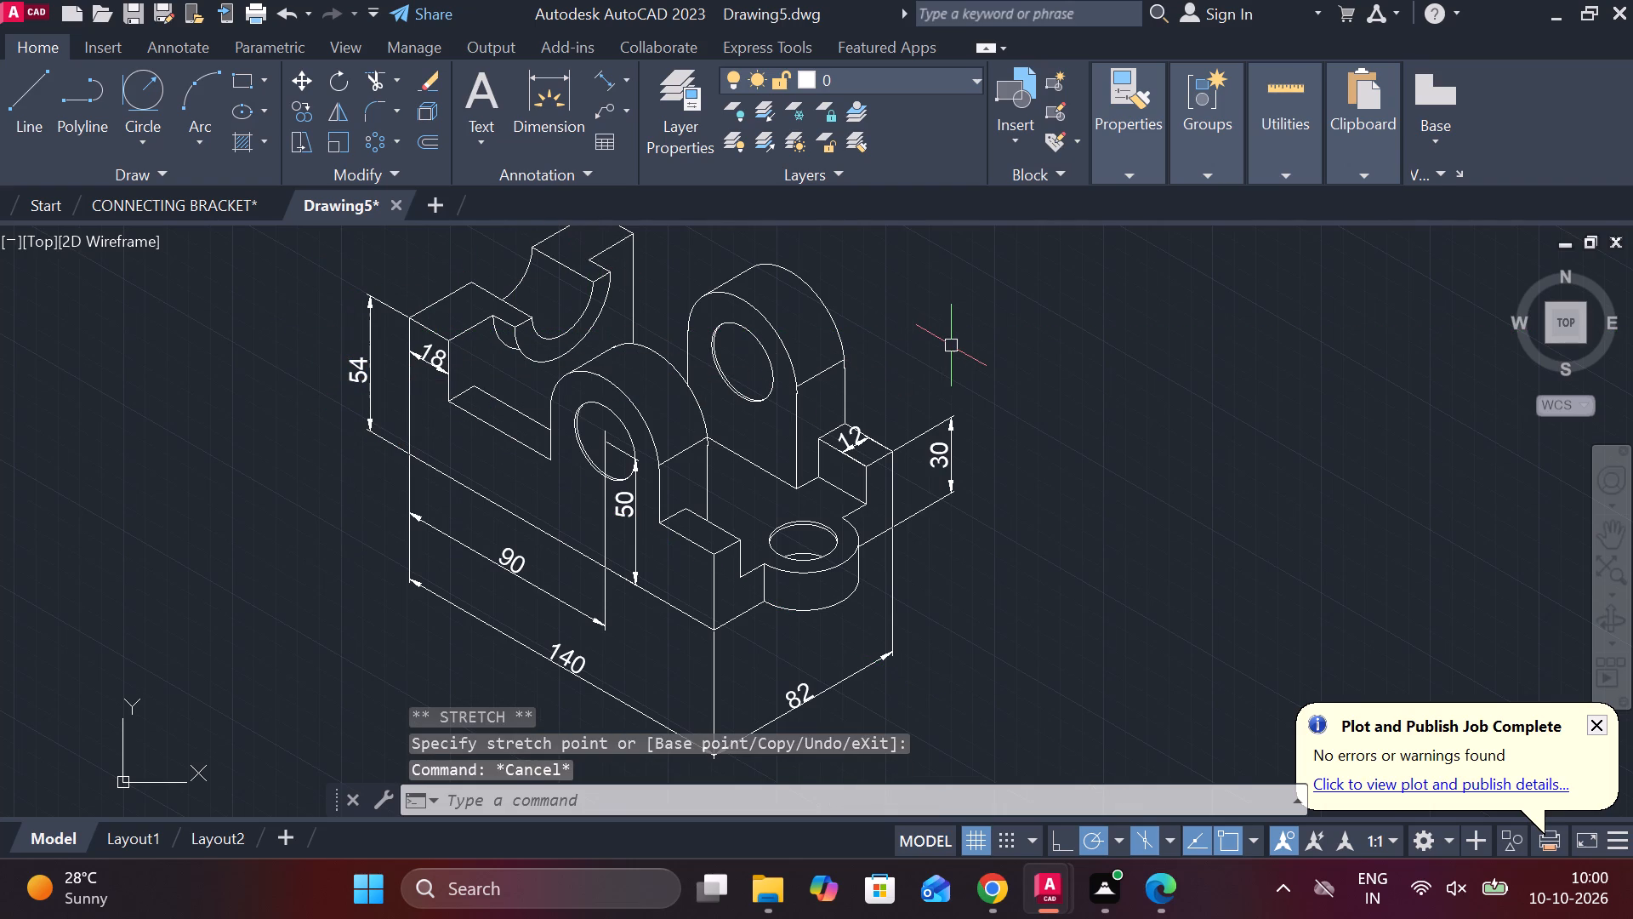
Add a multileader reading R25 that points to the outer rounded edge of the rear lug.
middle_click_drag(953, 345, 893, 421)
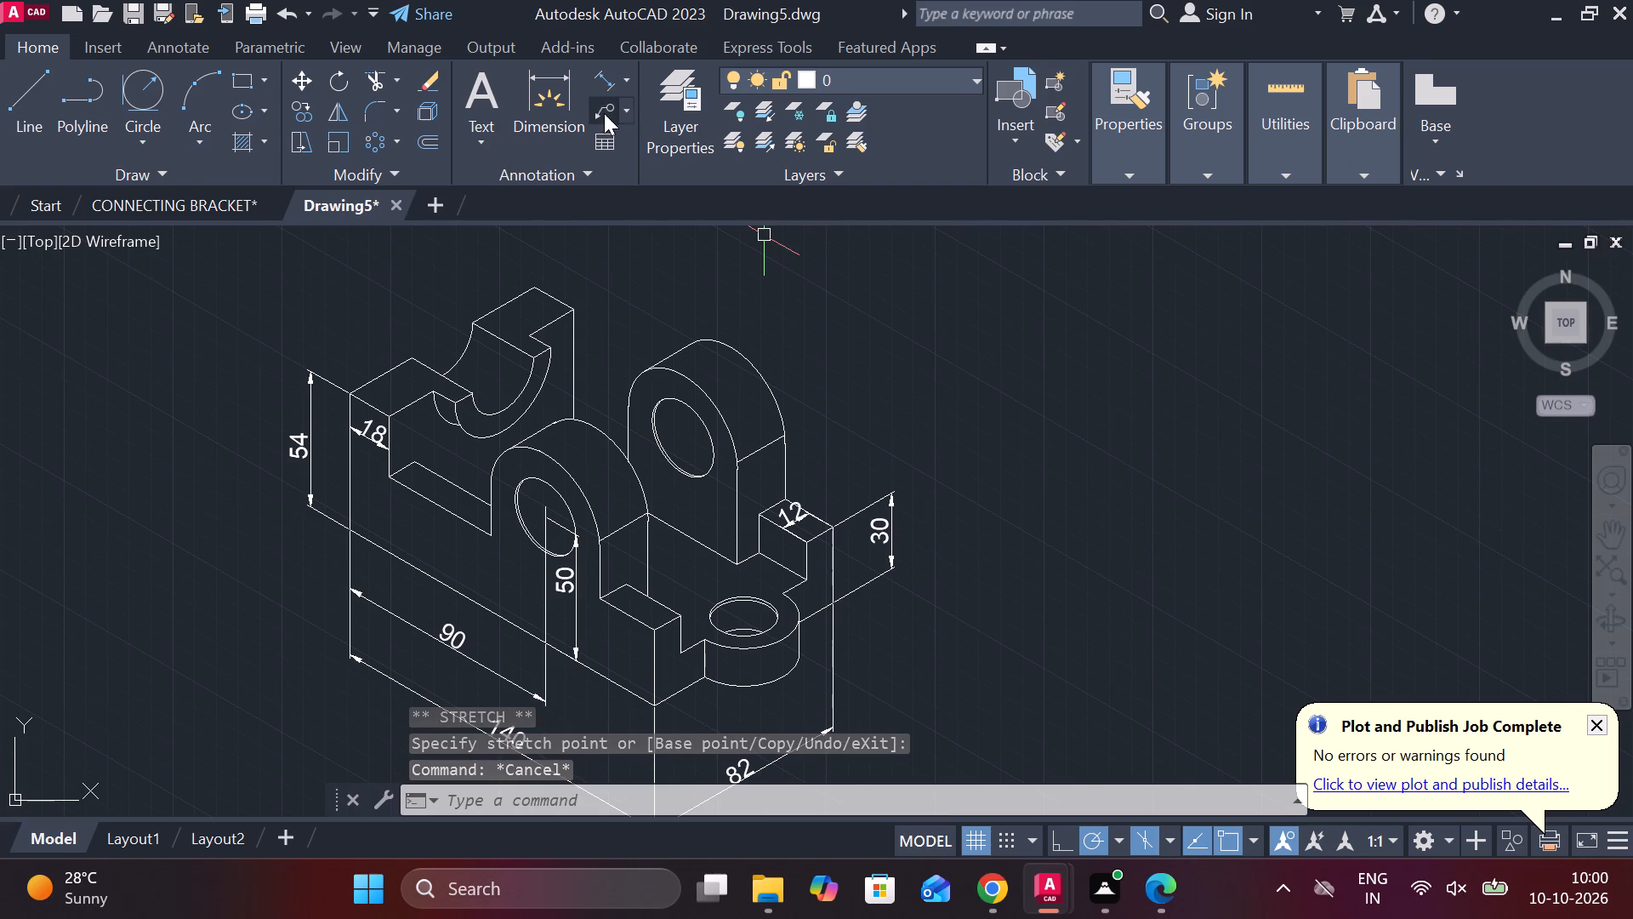
left_click(604, 112)
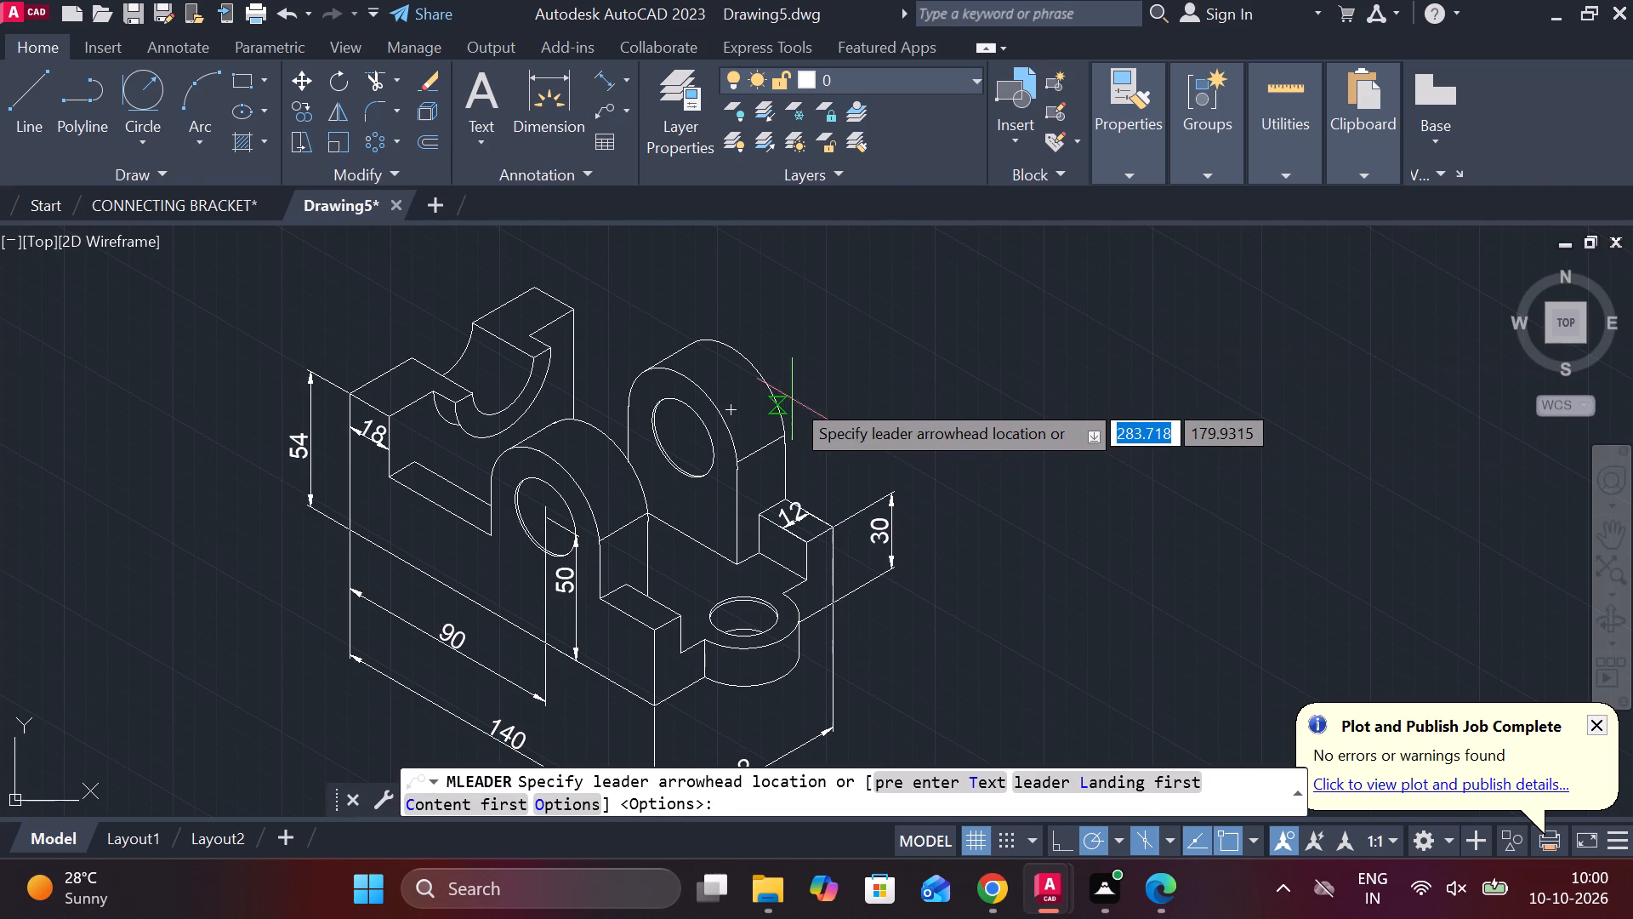
left_click(792, 399)
left_click(828, 321)
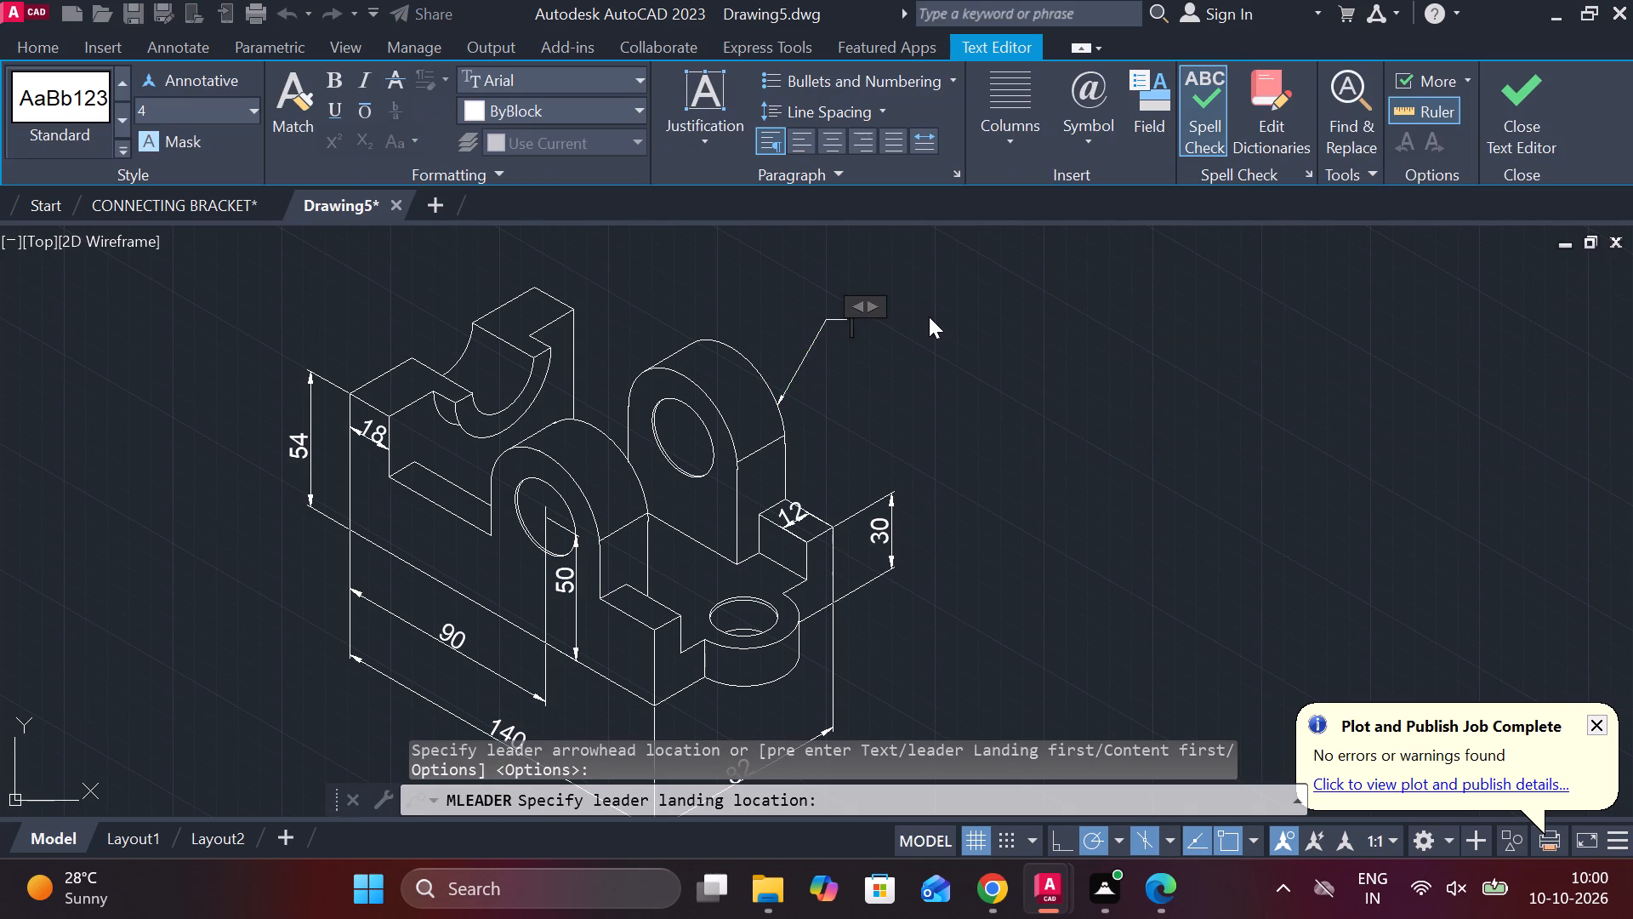
key("r")
type("25")
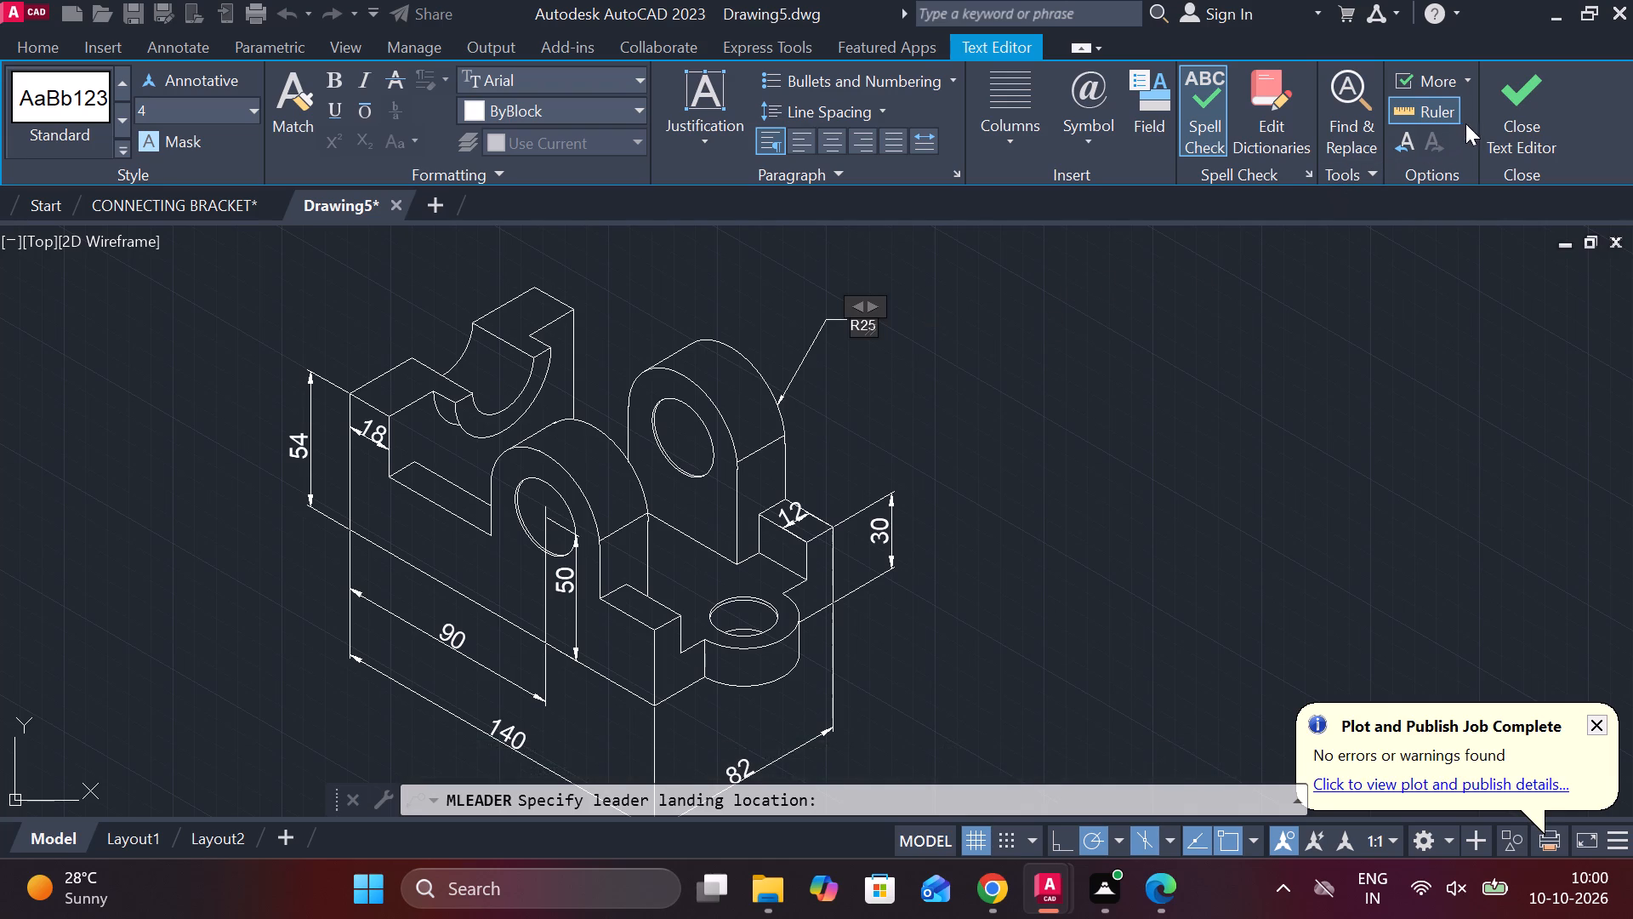
left_click(1494, 106)
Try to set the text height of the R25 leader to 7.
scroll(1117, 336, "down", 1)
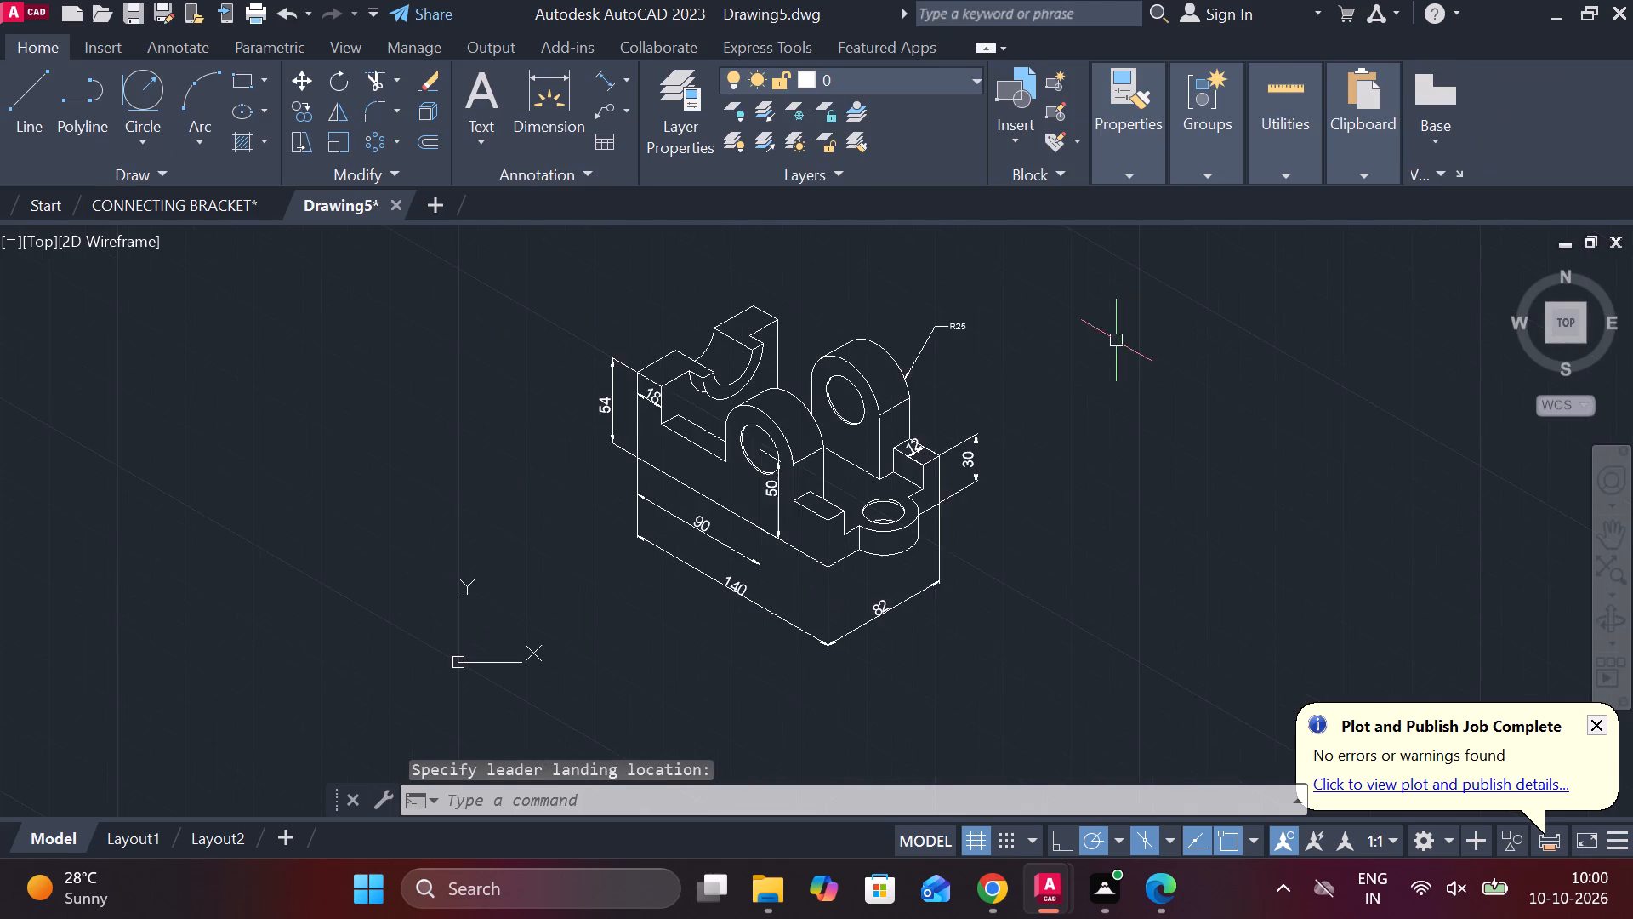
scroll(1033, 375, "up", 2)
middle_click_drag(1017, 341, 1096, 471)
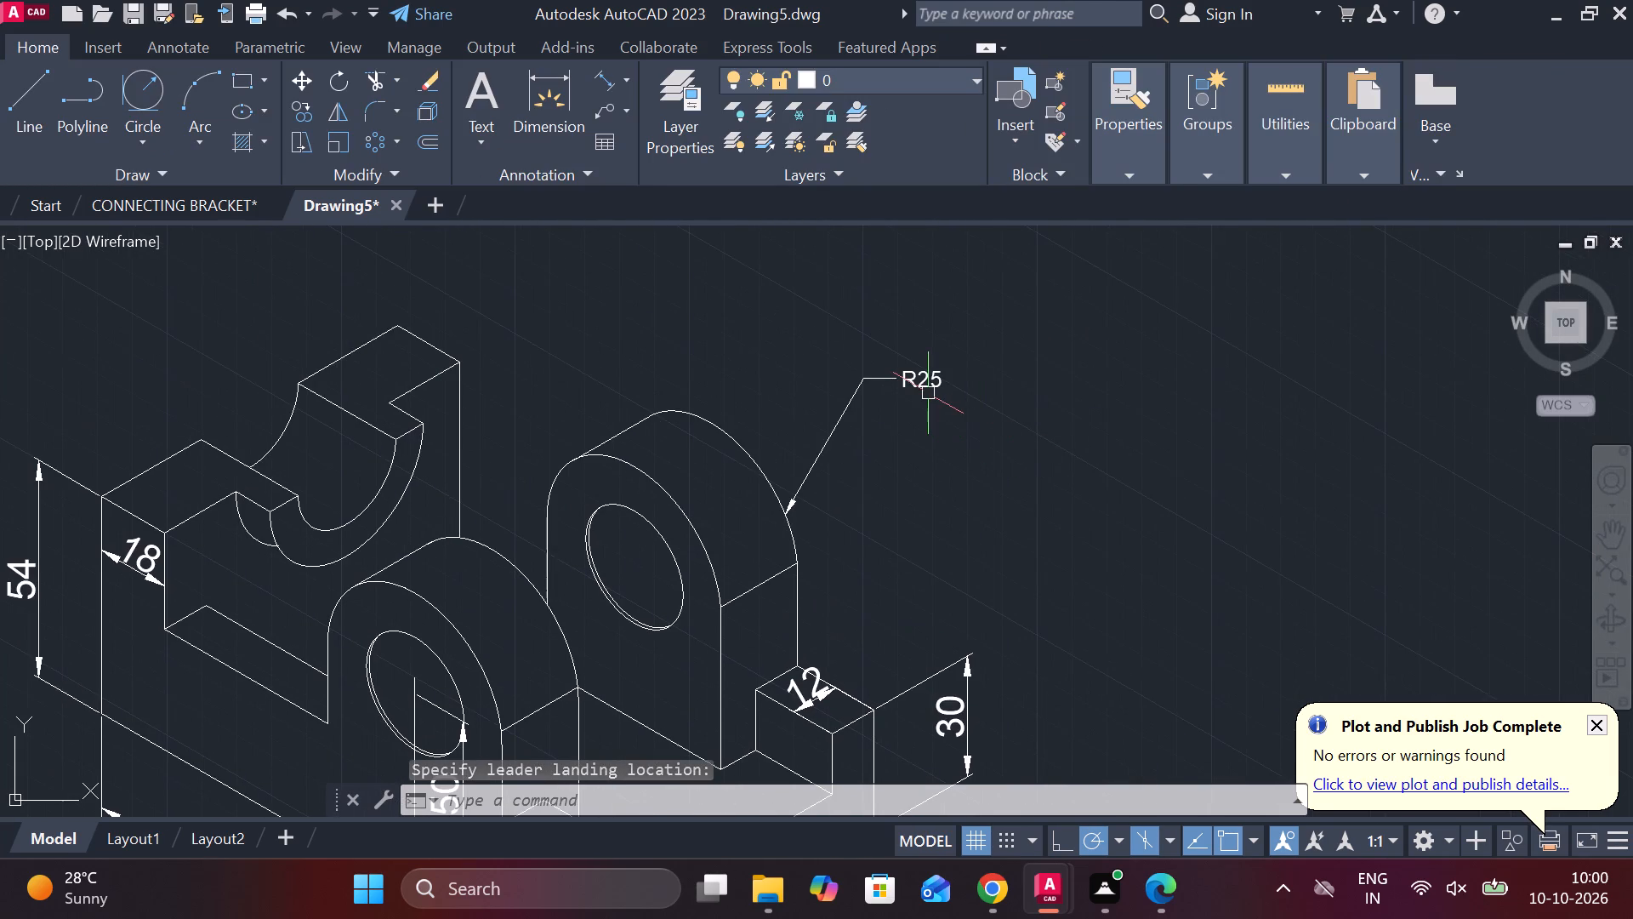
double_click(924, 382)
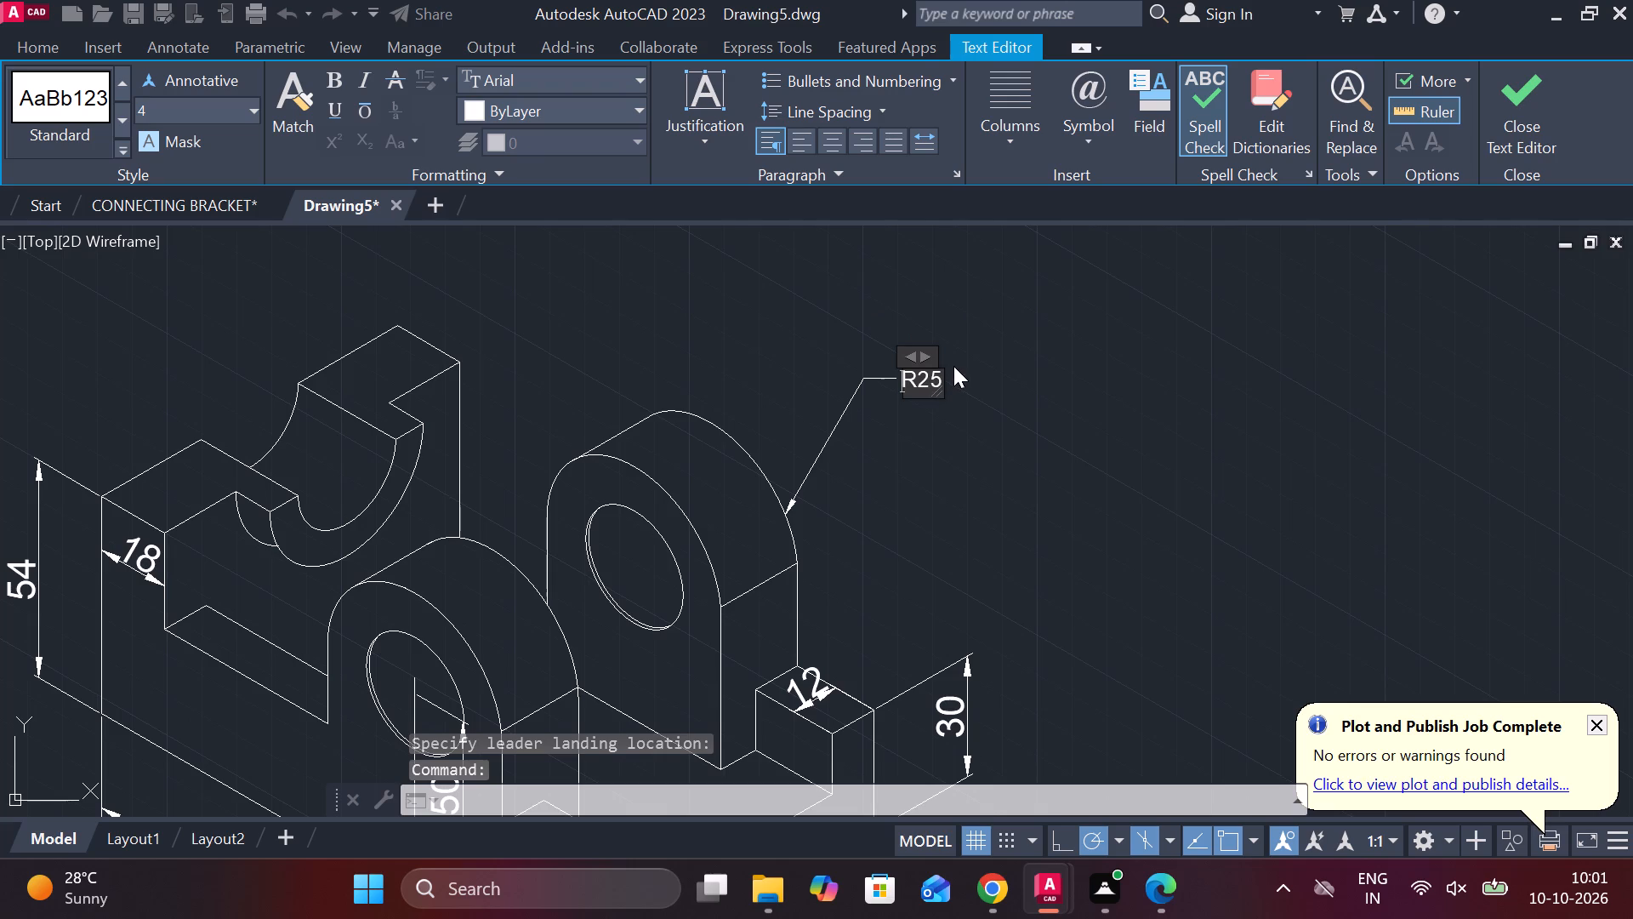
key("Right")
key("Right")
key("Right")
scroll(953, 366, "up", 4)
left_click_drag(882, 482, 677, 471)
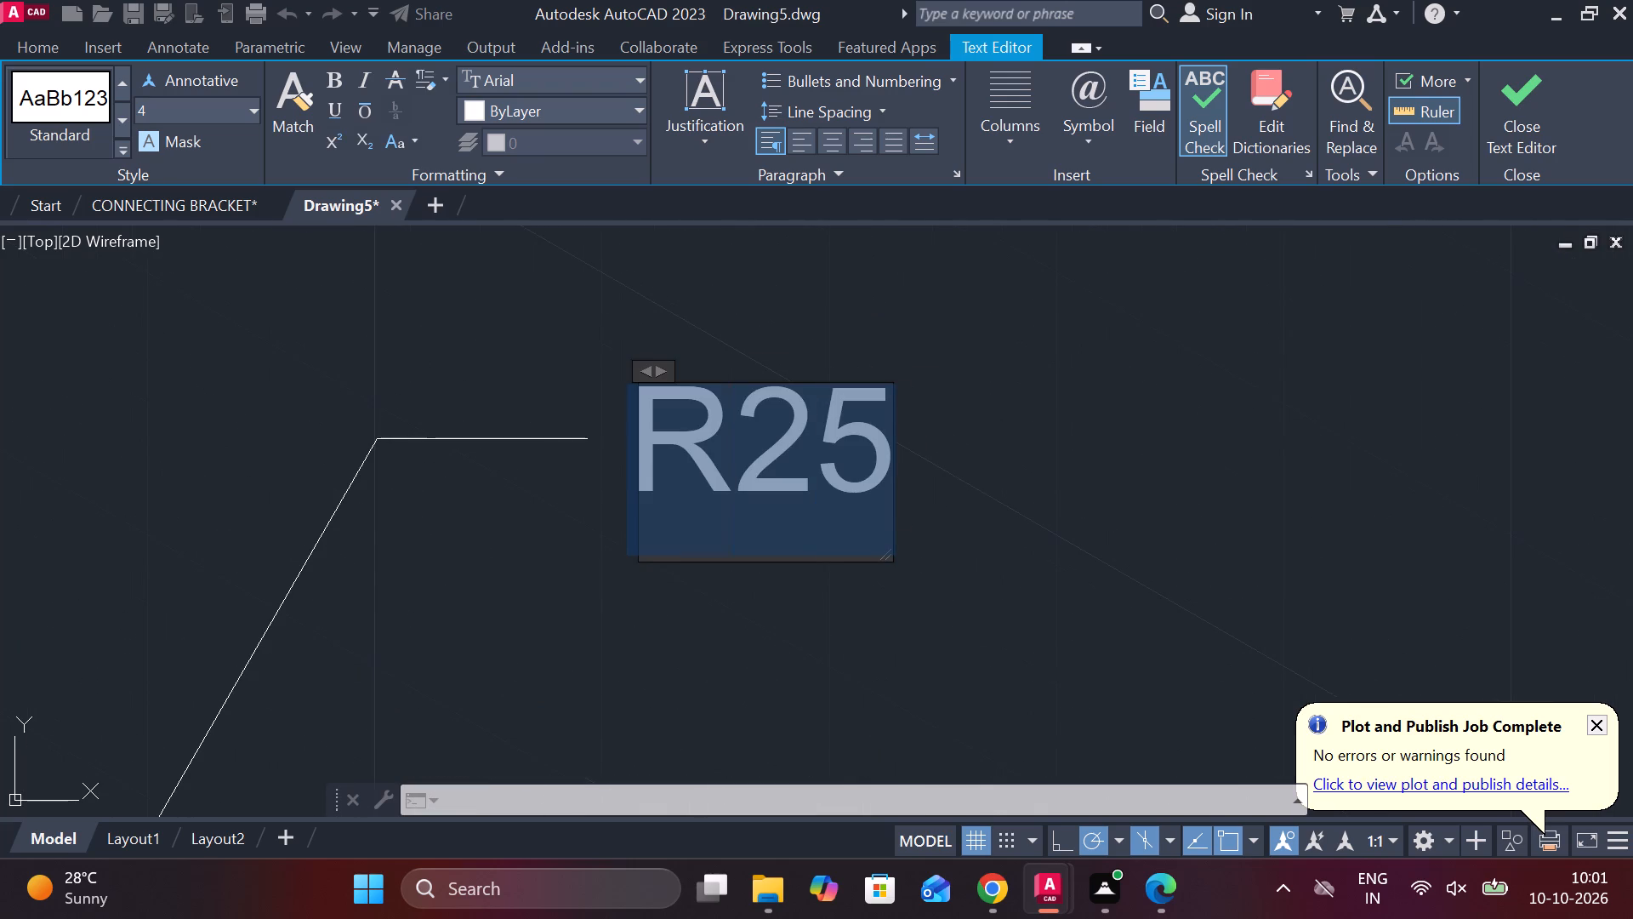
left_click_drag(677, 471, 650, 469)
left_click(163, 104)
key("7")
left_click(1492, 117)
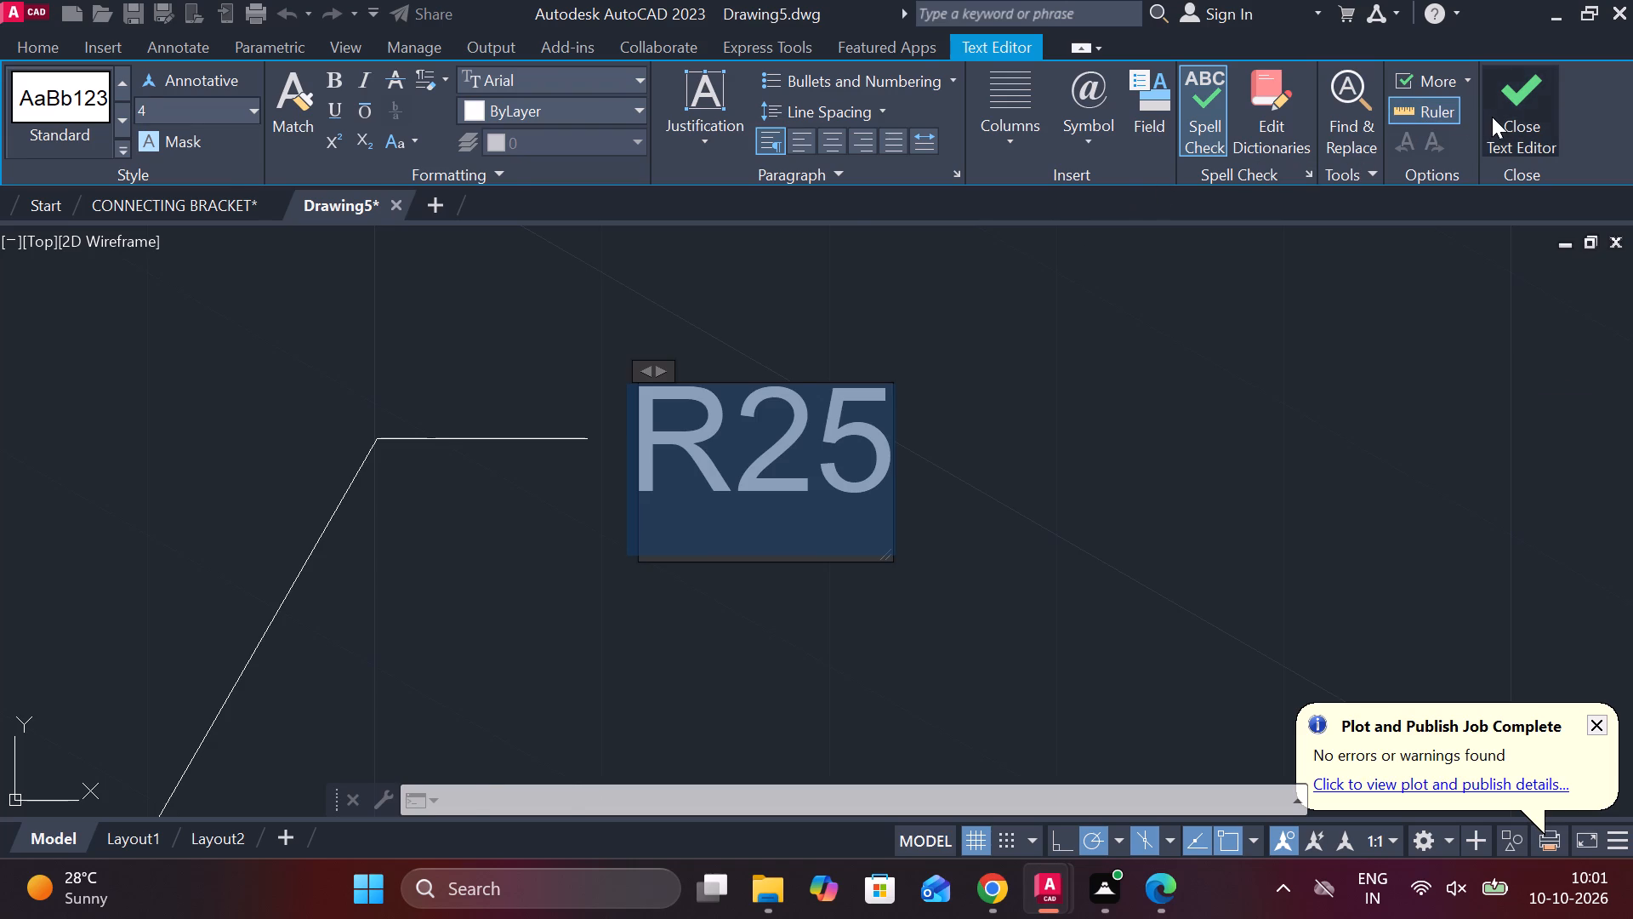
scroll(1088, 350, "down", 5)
Set the text height of the R25 leader on the rear lug to 7.
scroll(1097, 408, "up", 1)
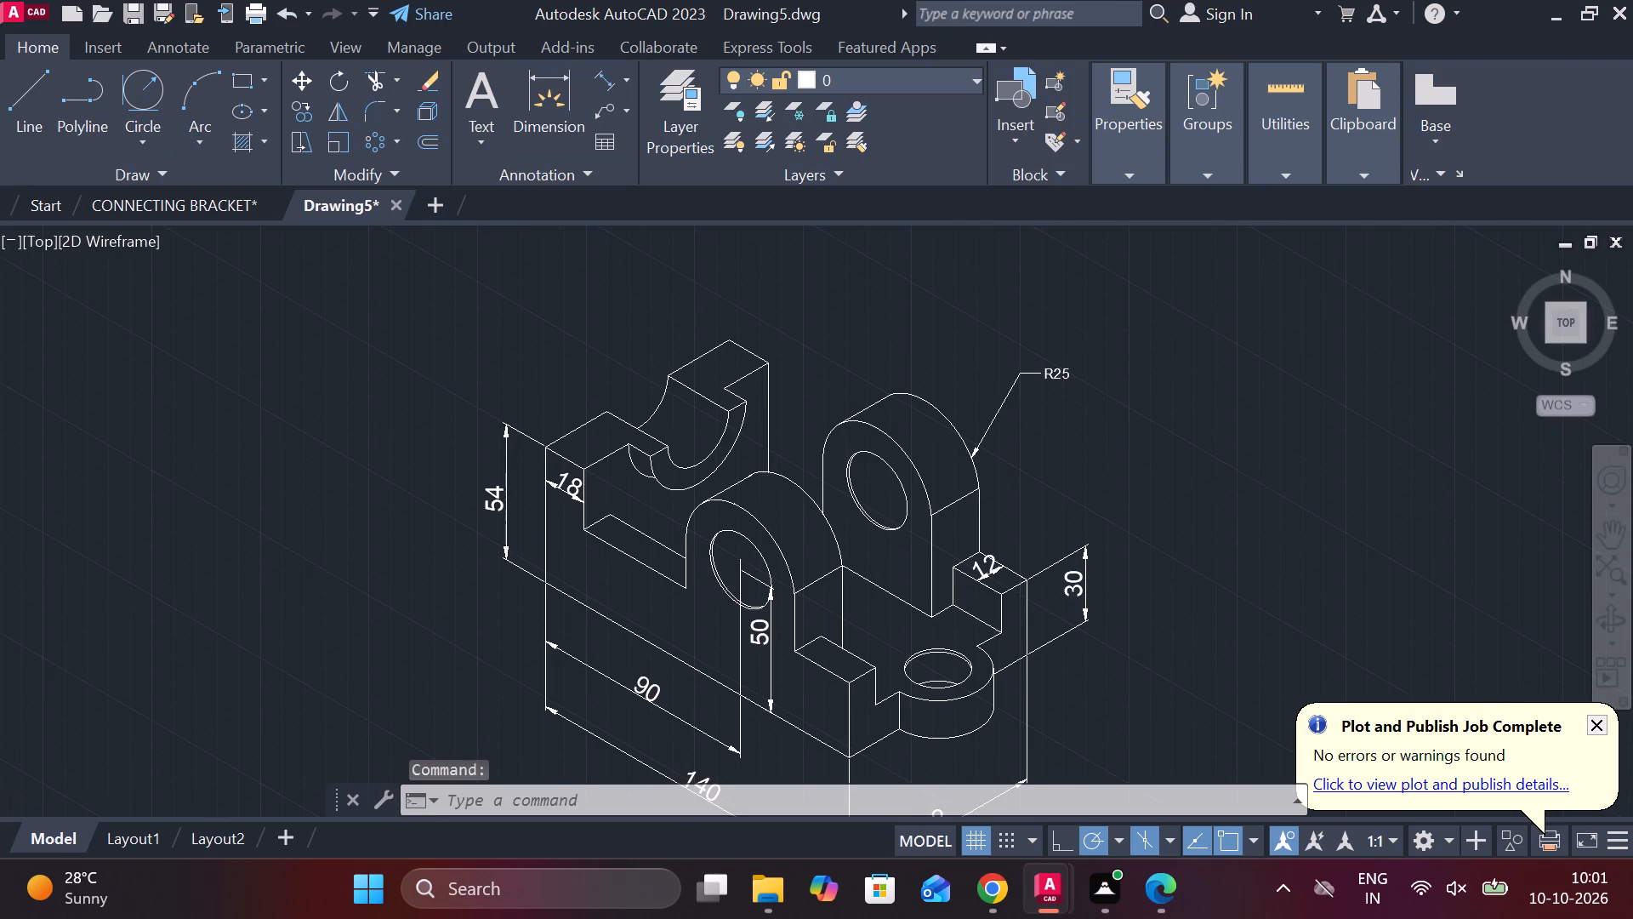
double_click(1033, 355)
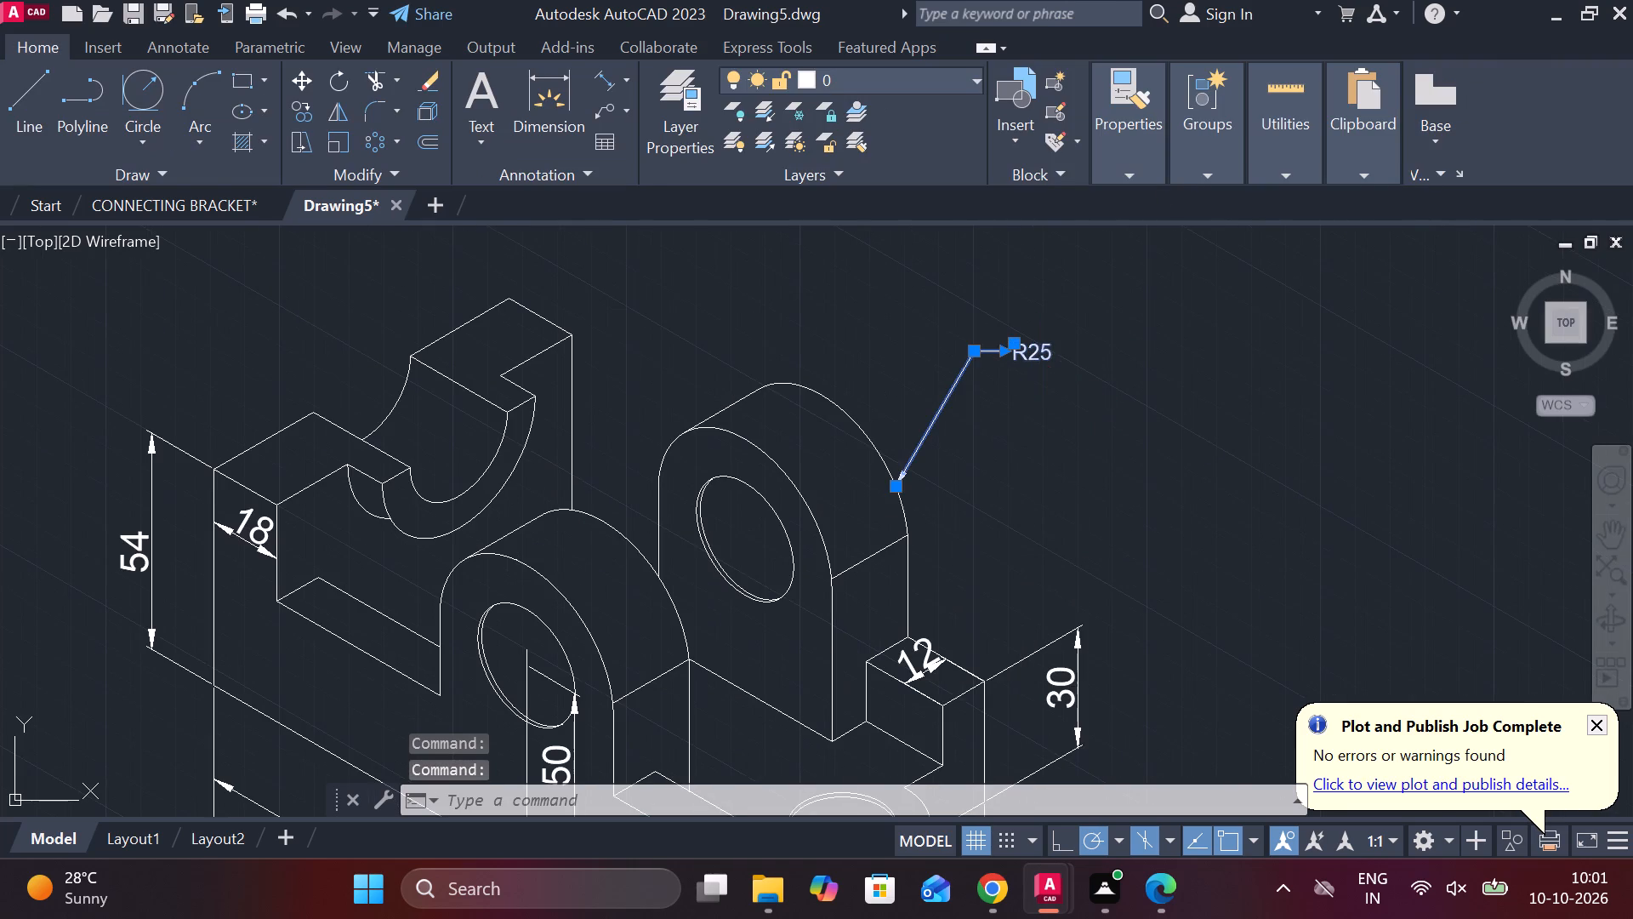
scroll(1051, 358, "up", 3)
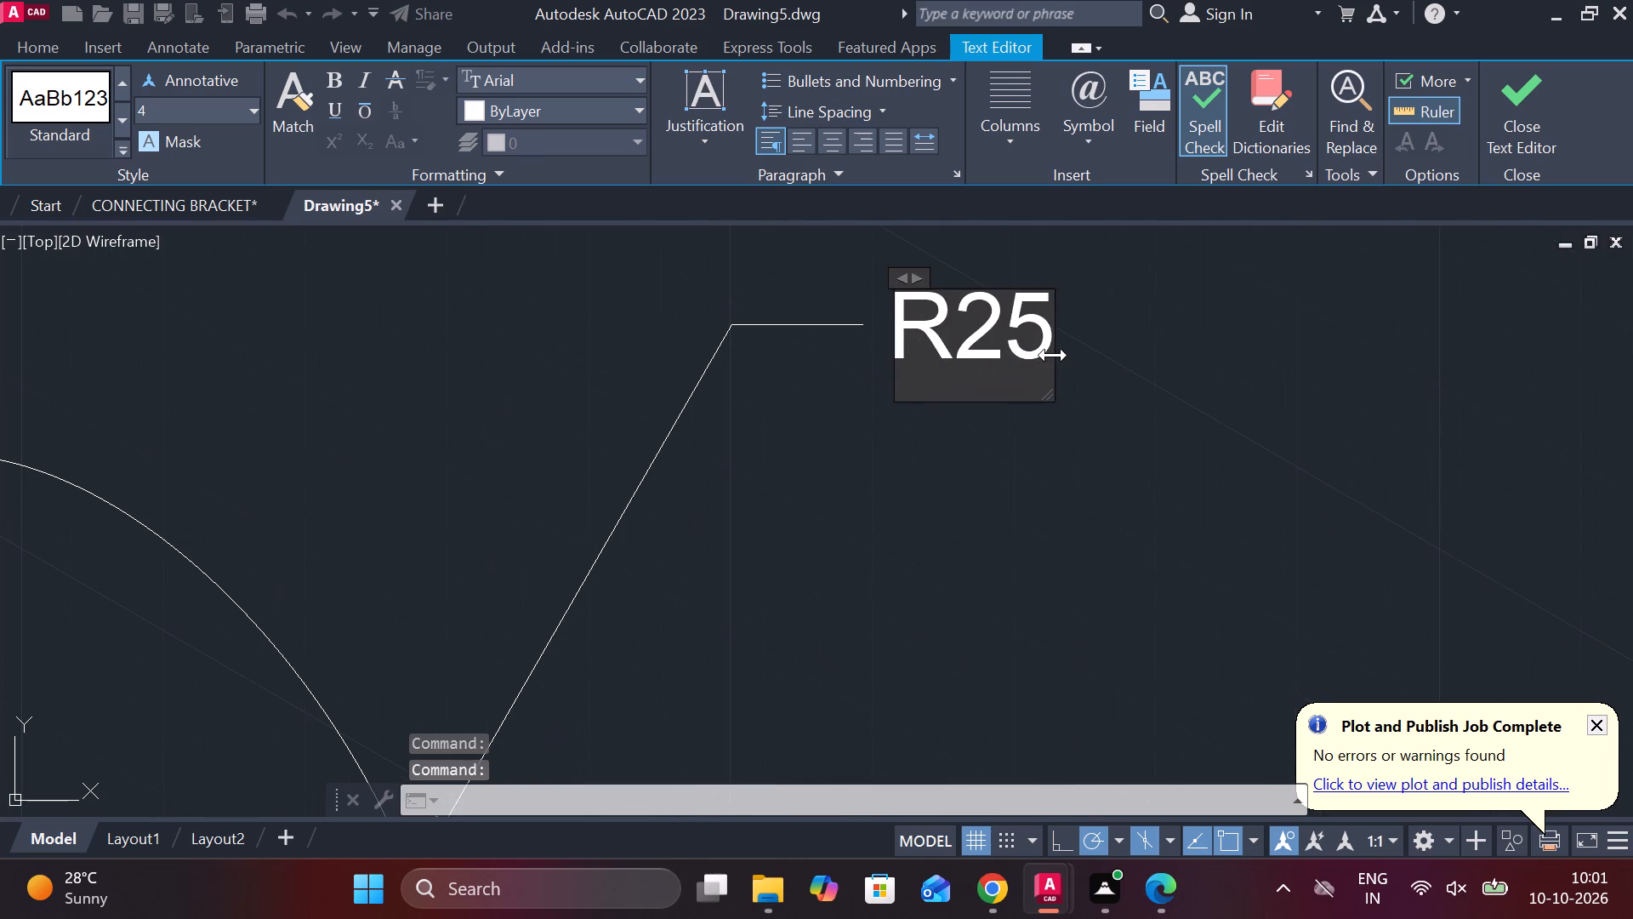
left_click_drag(1045, 357, 905, 358)
left_click(185, 103)
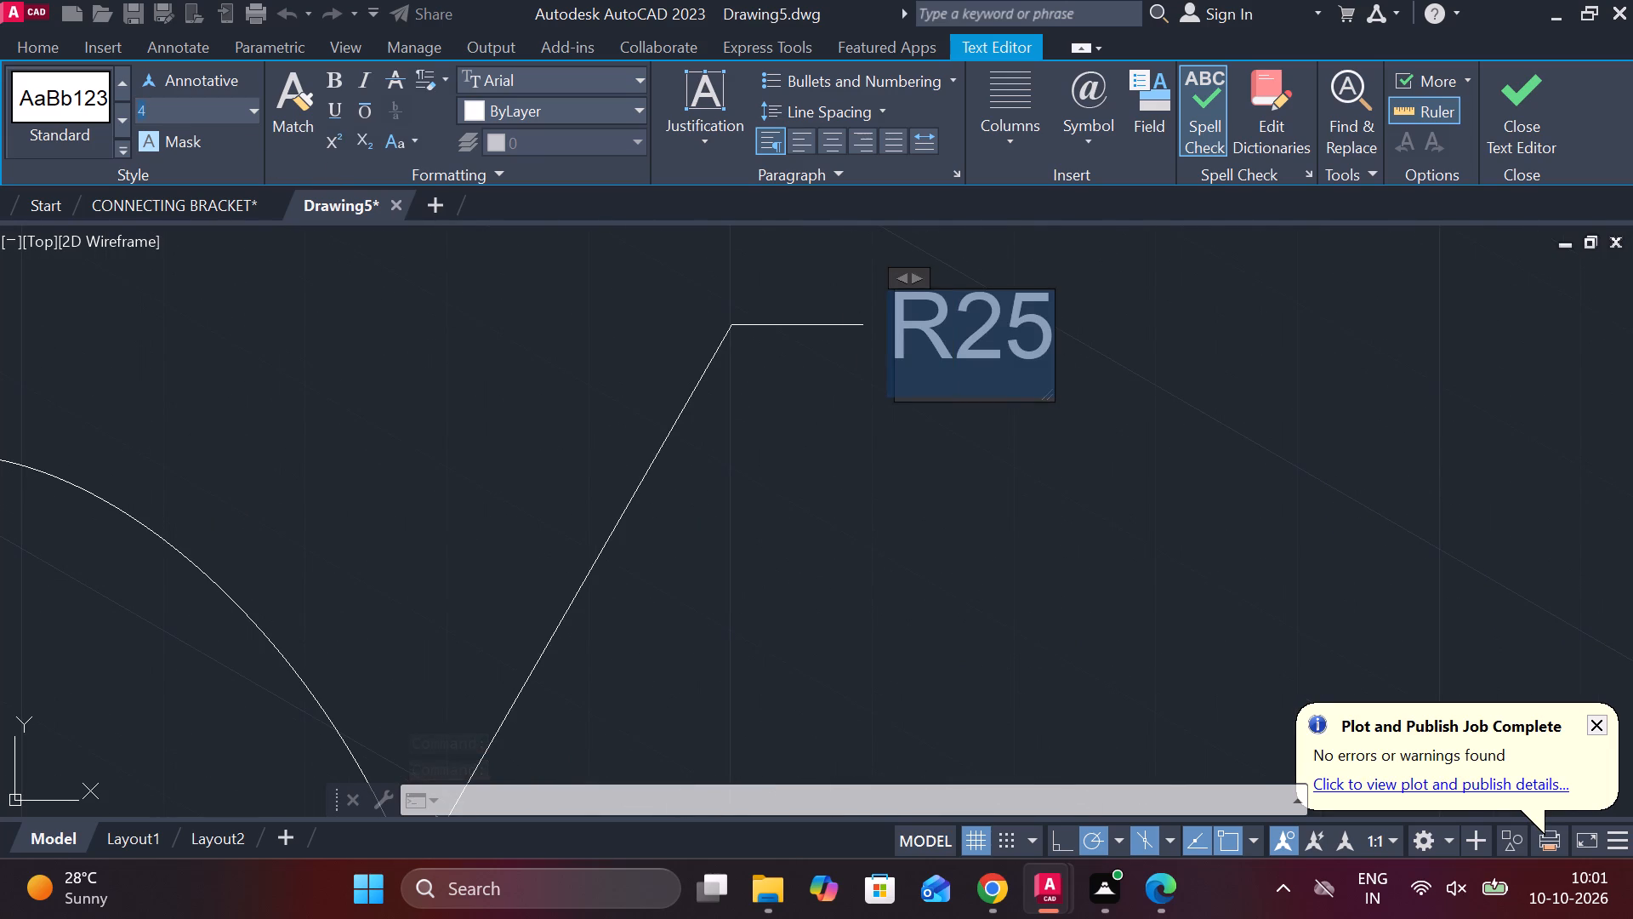
key("7")
key("Return")
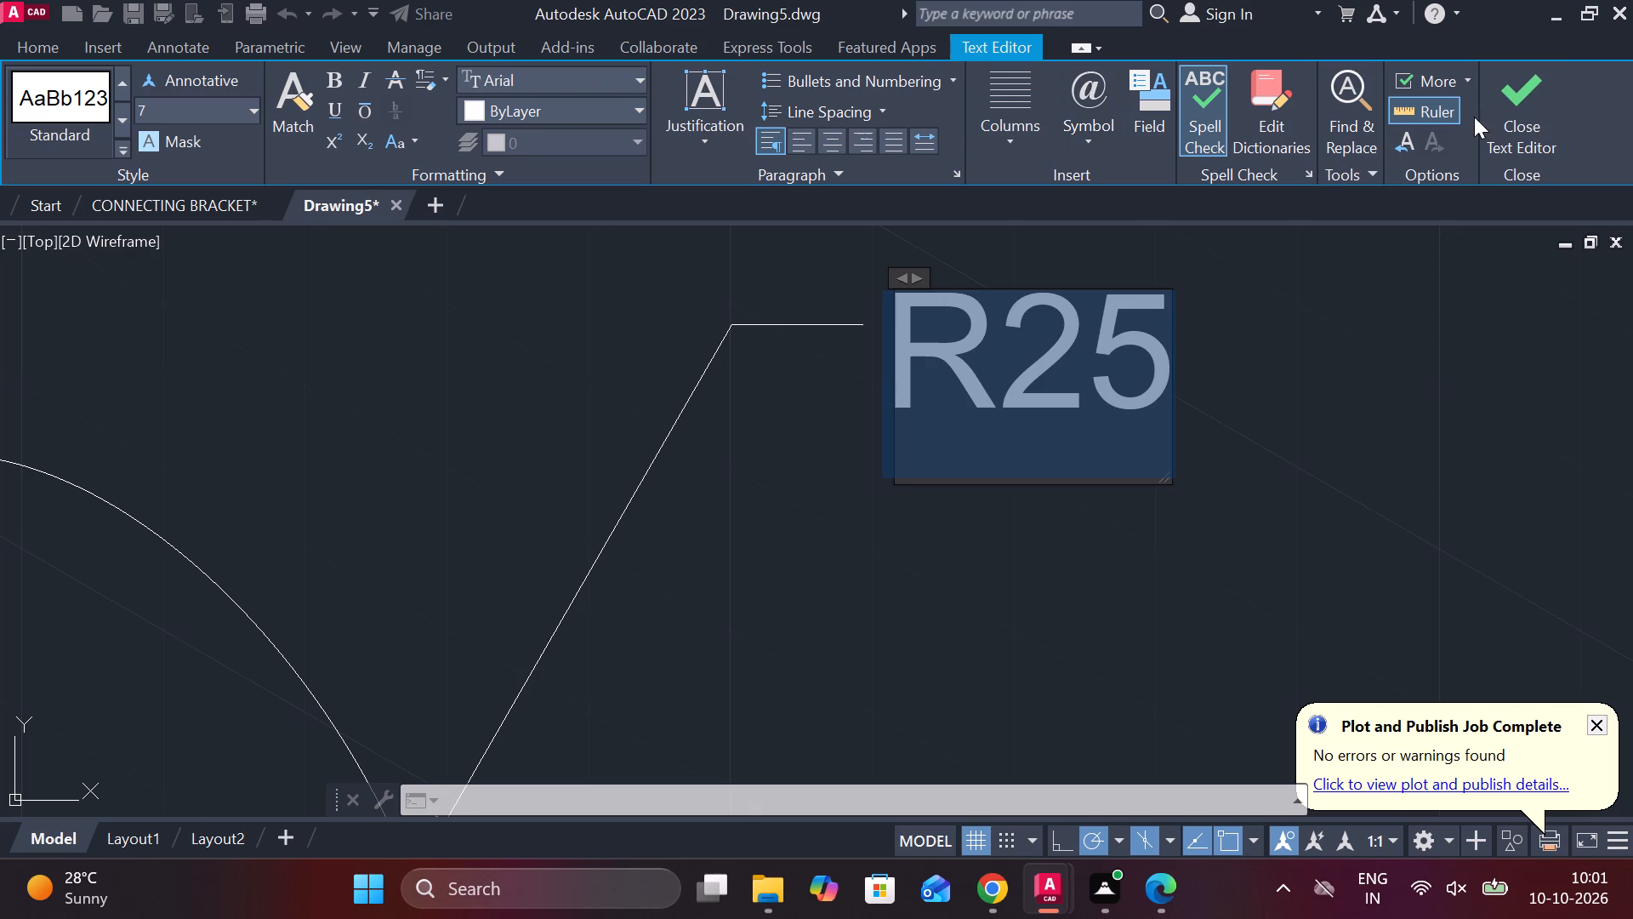
left_click(1502, 104)
Shorten the R25 leader by moving its landing along the leader line, closer to the rear lug.
scroll(1192, 351, "down", 4)
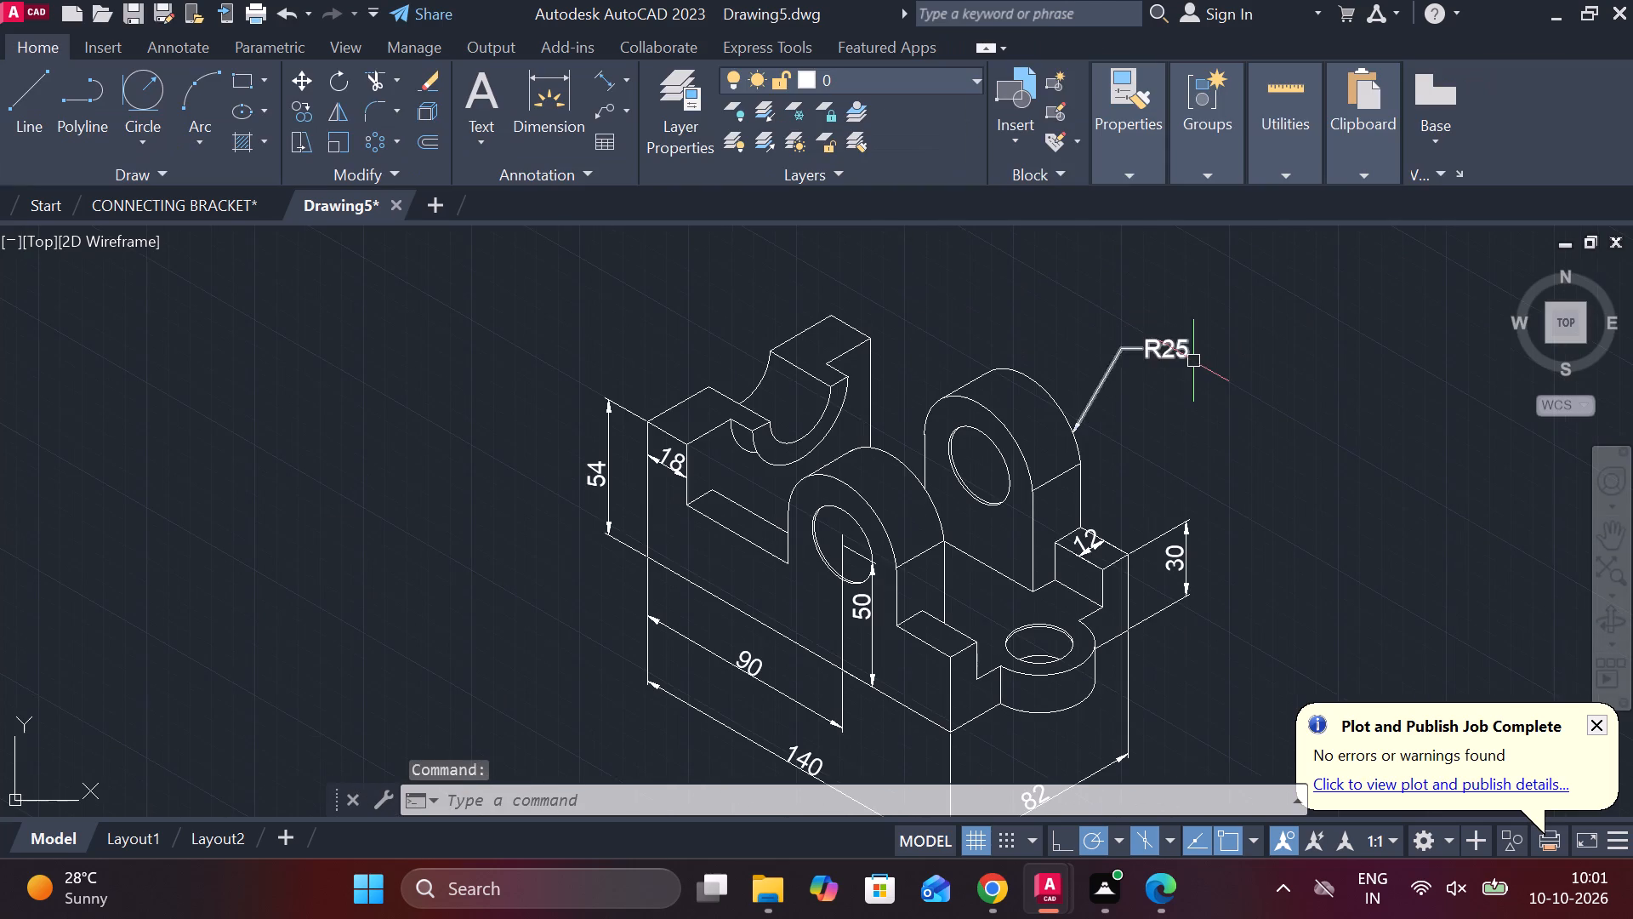
left_click(1165, 344)
scroll(1154, 335, "up", 1)
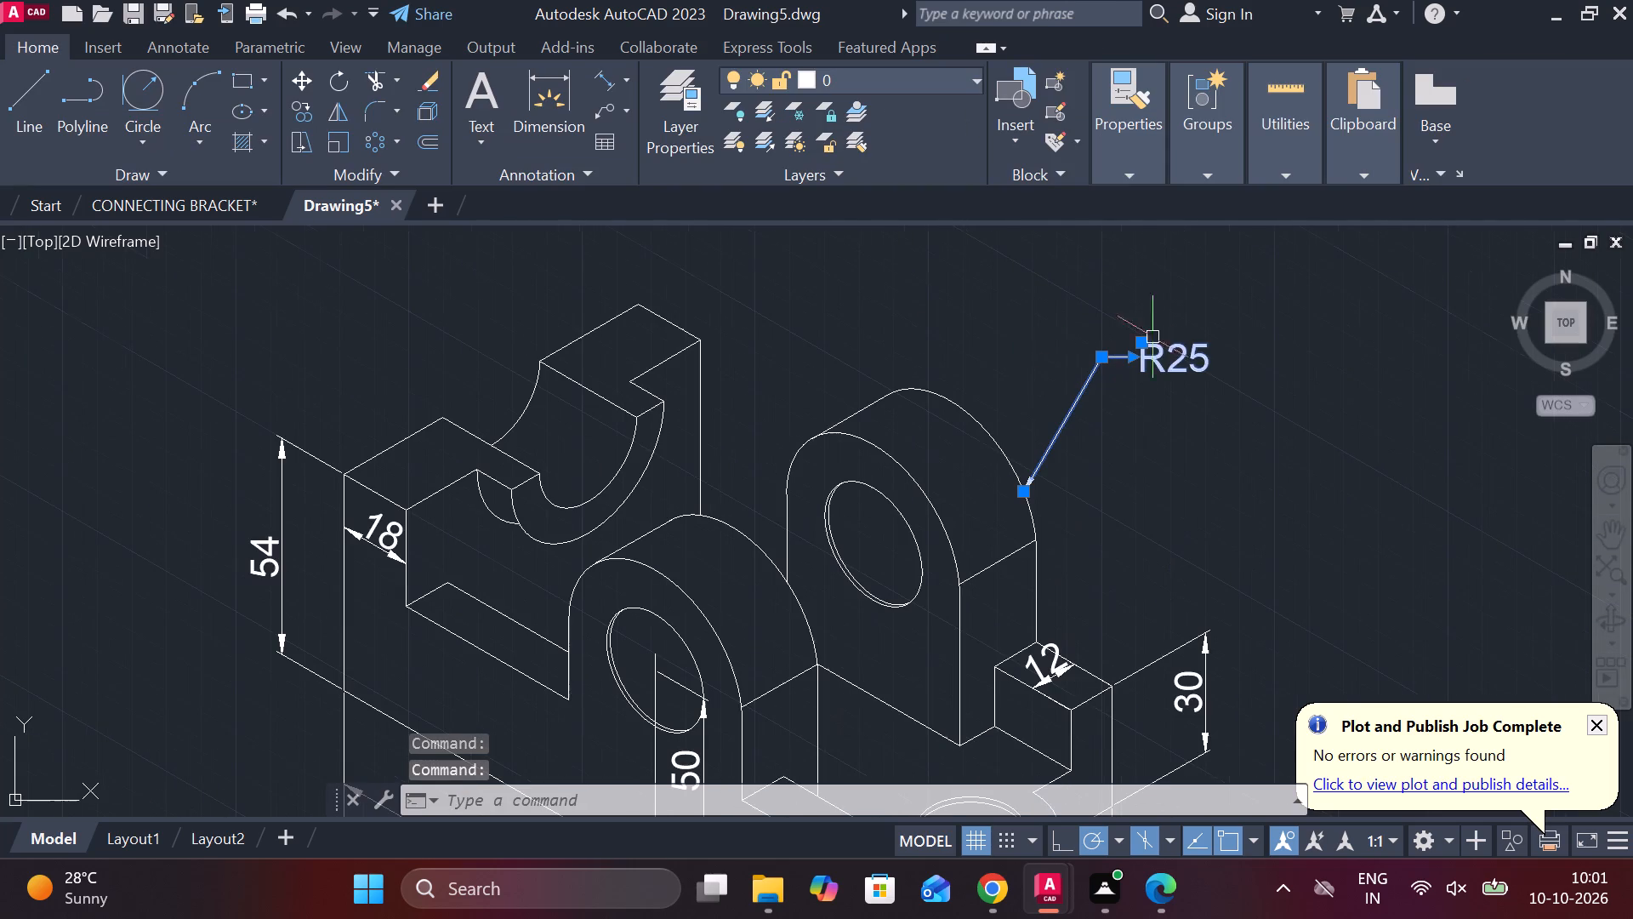
scroll(1111, 354, "up", 2)
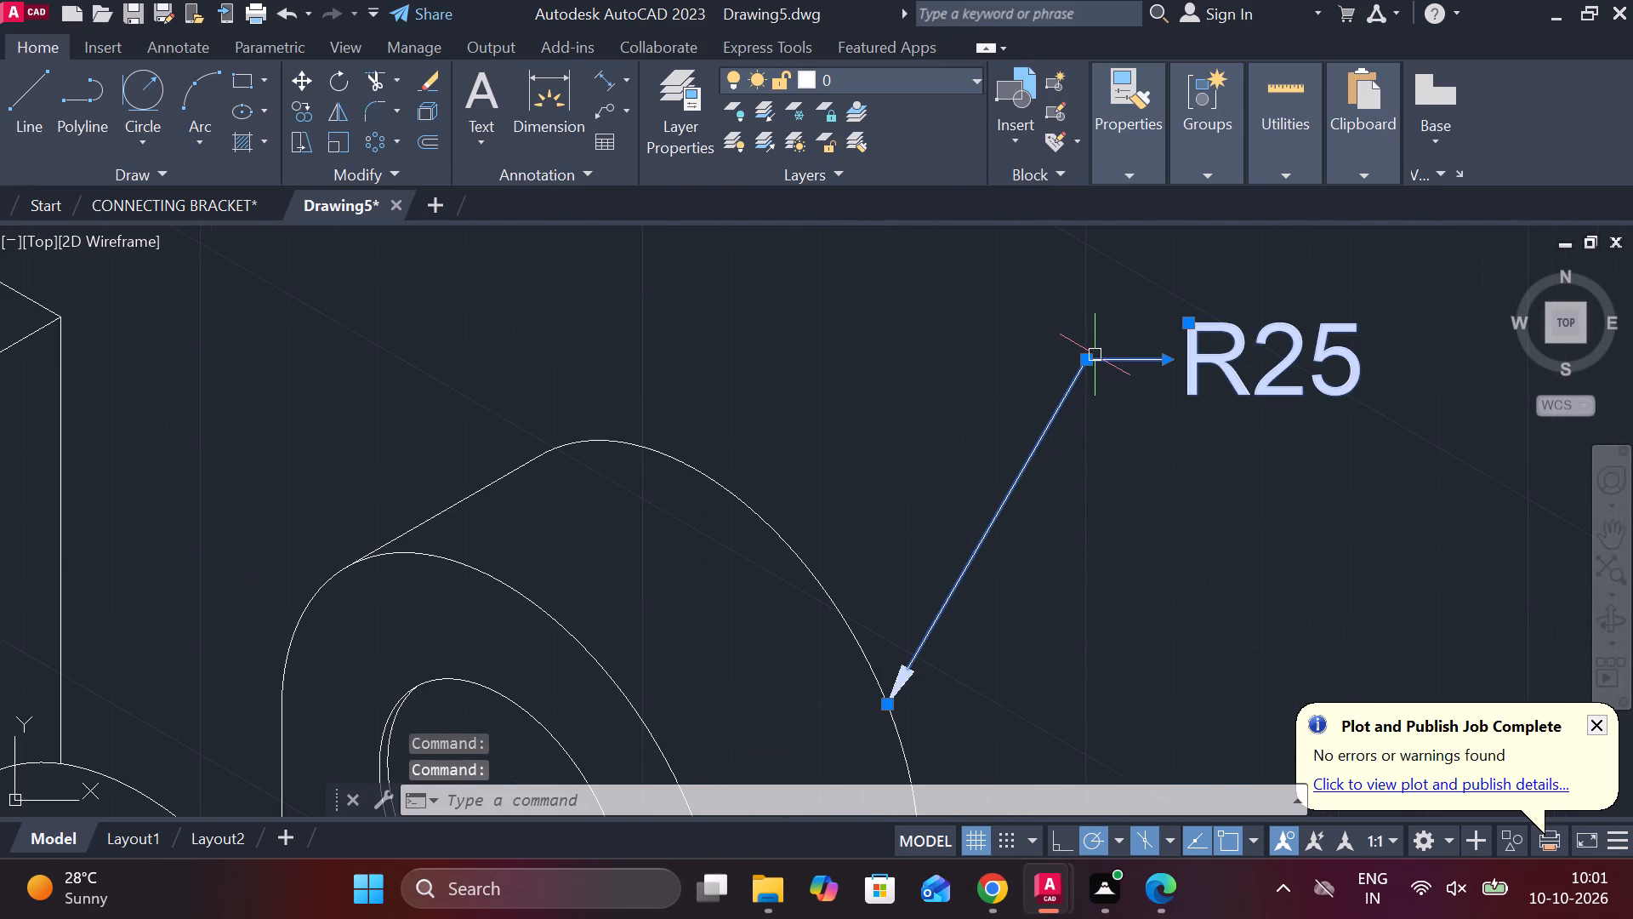
left_click(1091, 357)
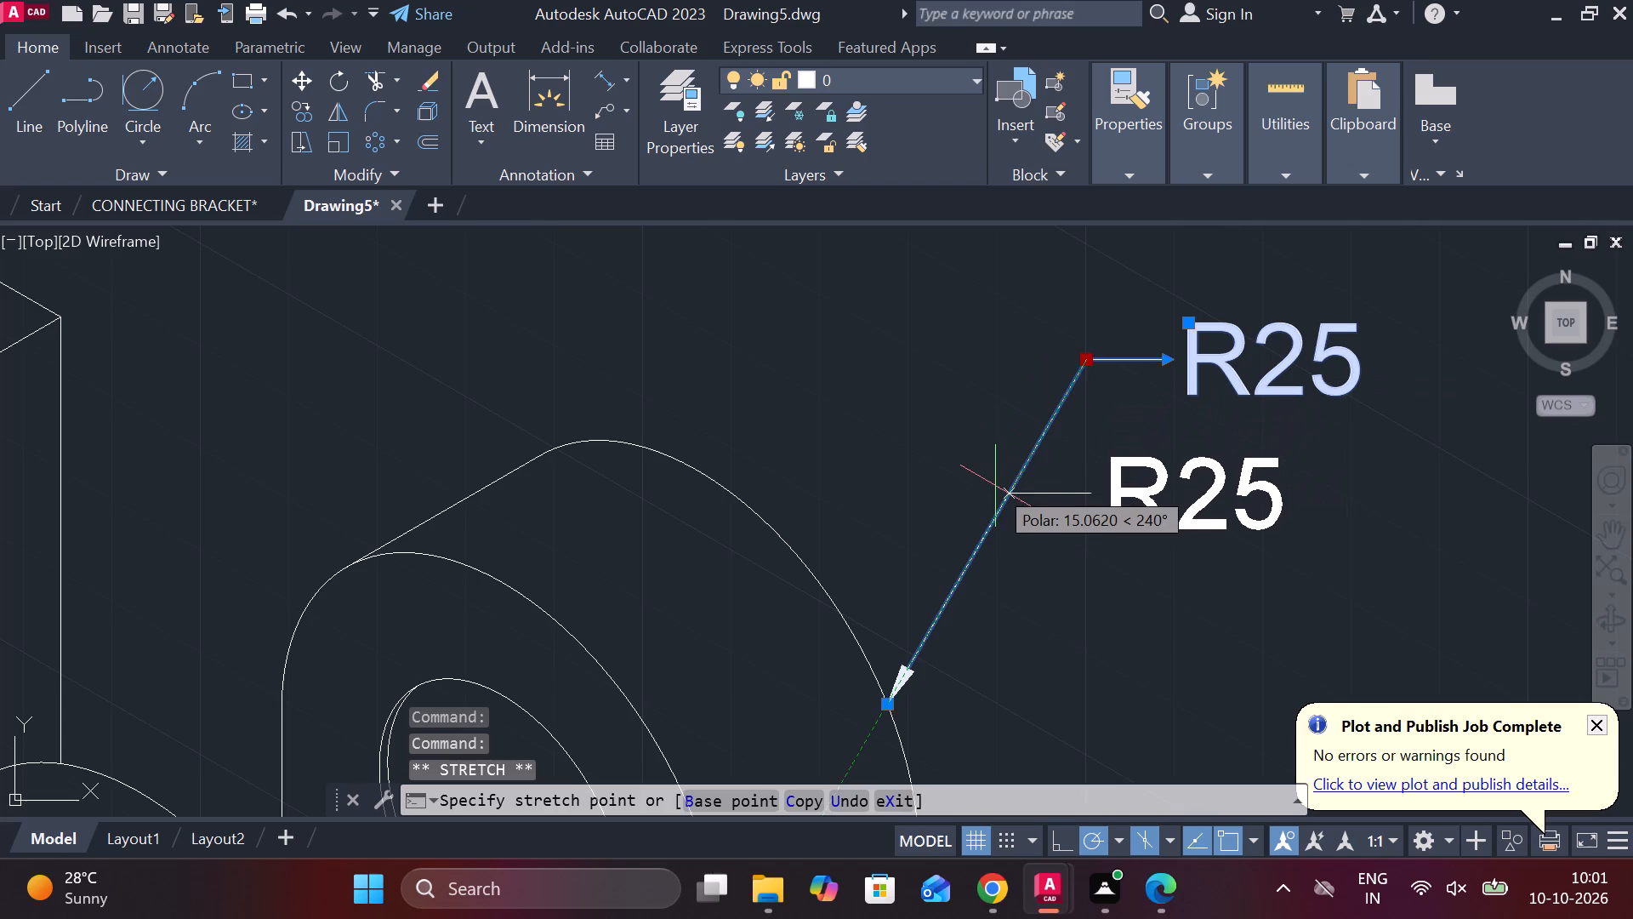
left_click(988, 526)
scroll(1075, 453, "down", 2)
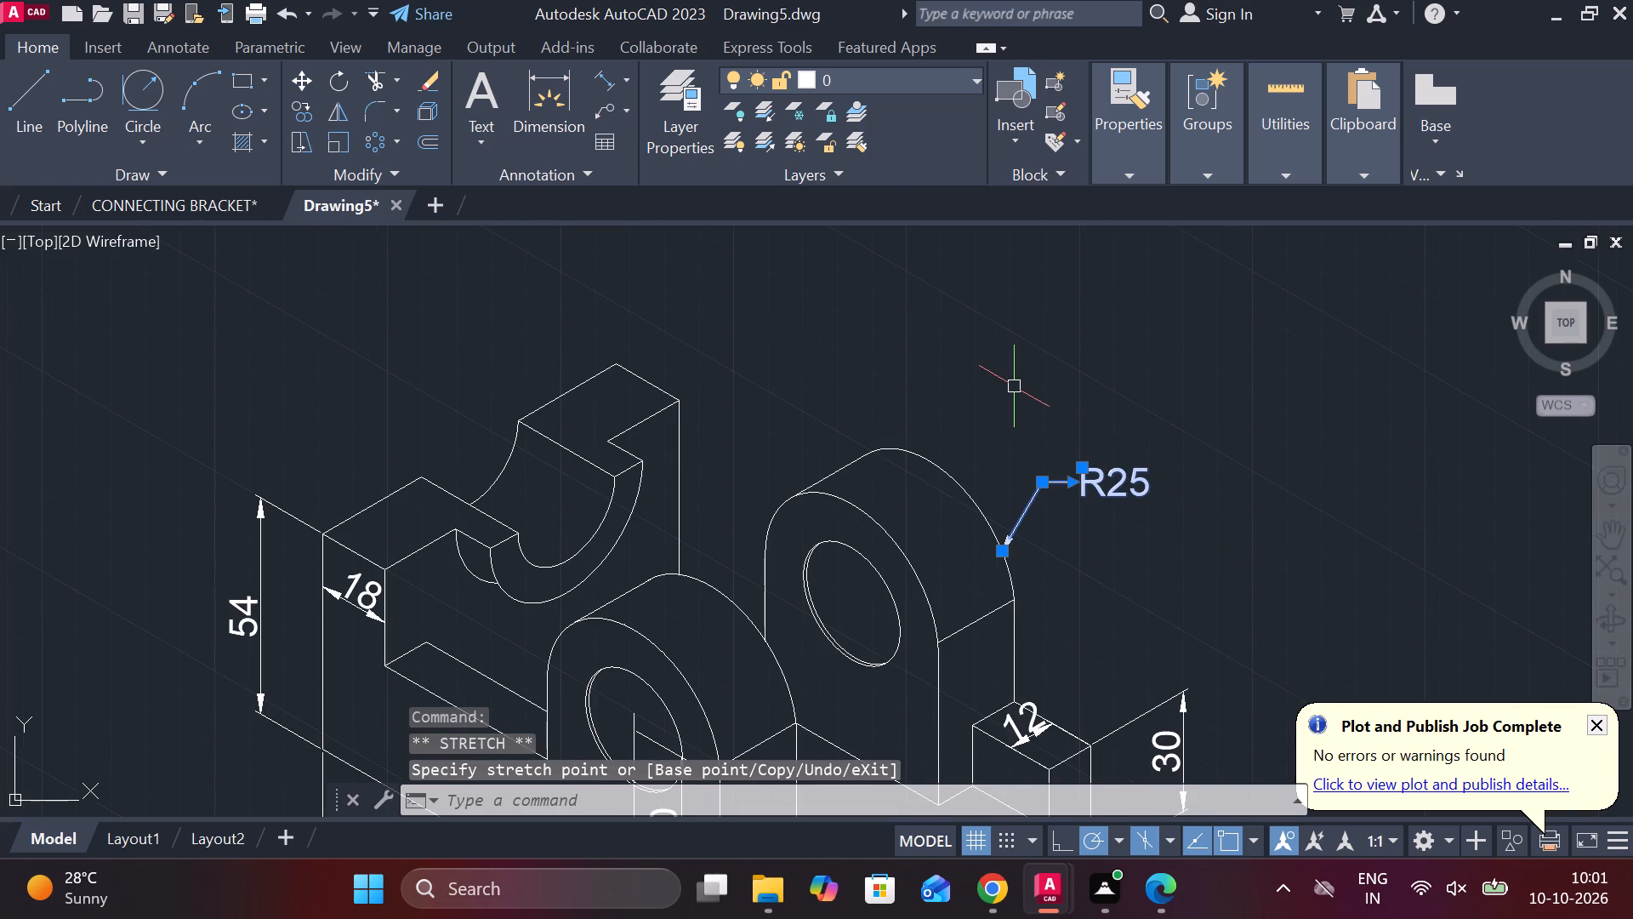
key("Escape")
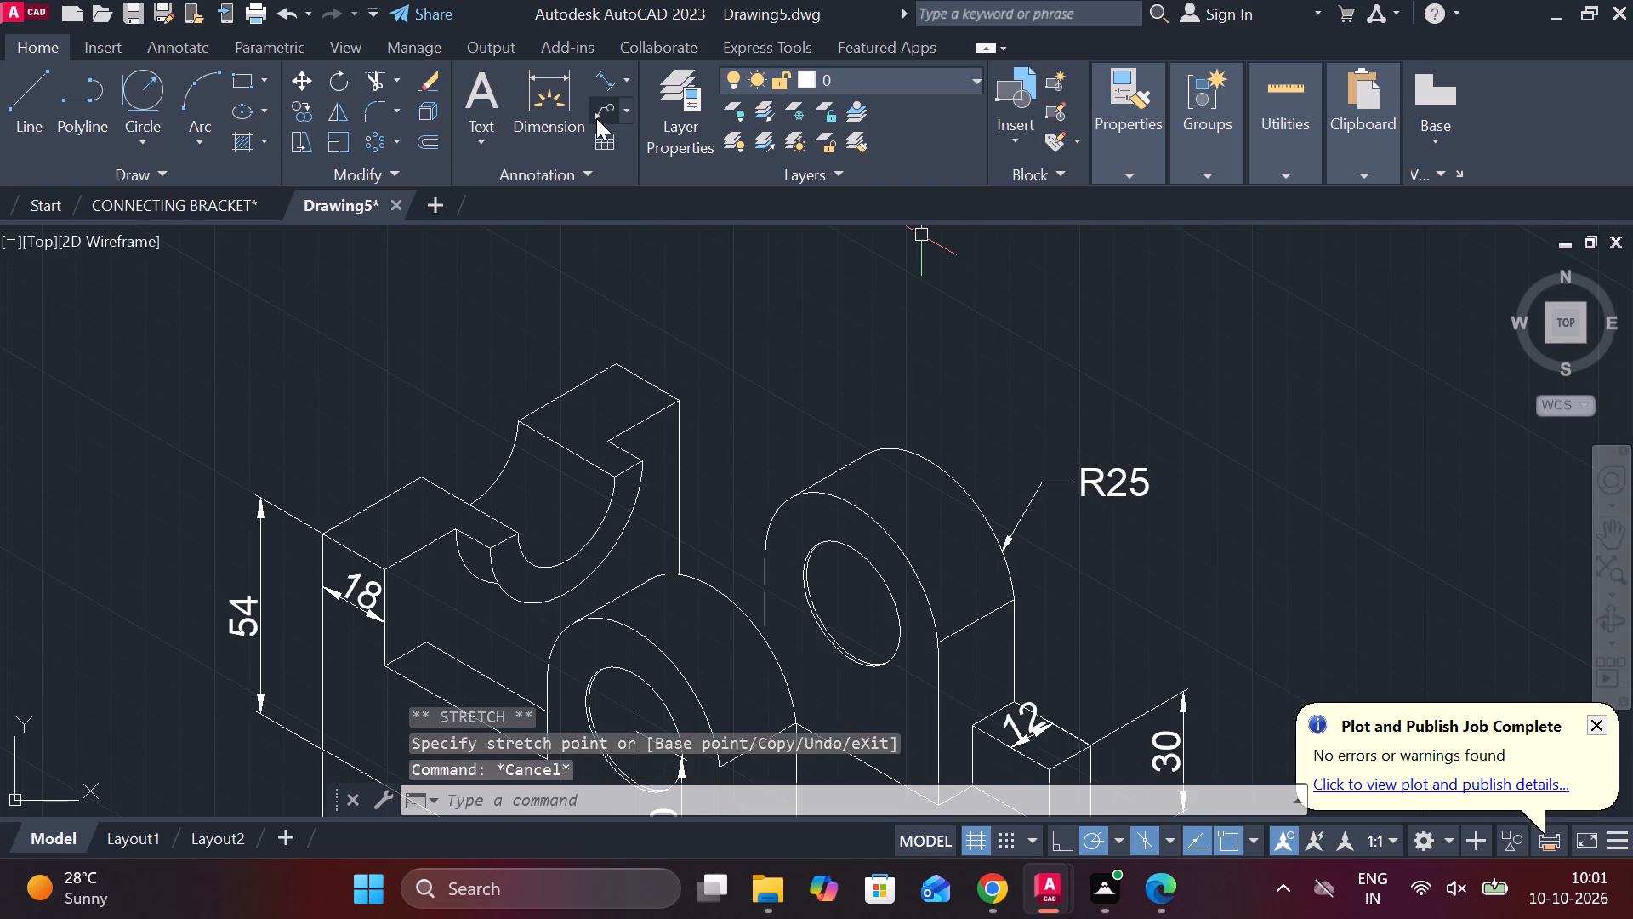
Add a multileader reading R22, text height 7, pointing to the outer arc of the rear upright's half-round saddle.
left_click(596, 106)
middle_click_drag(839, 340, 948, 294)
middle_click_drag(981, 312, 980, 312)
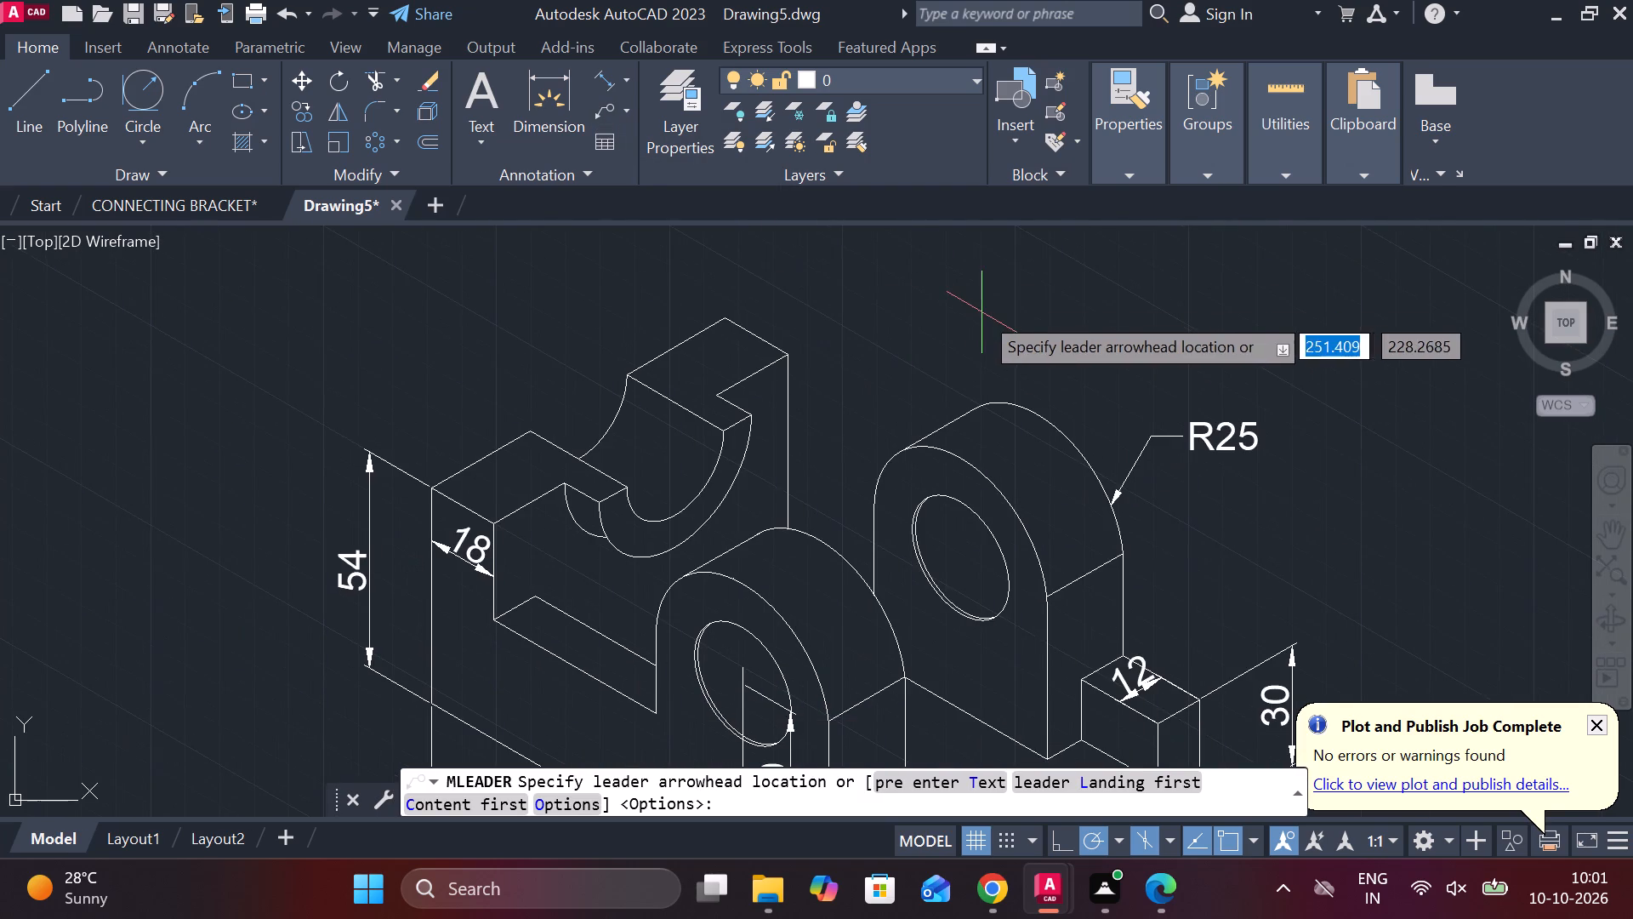
middle_click_drag(980, 312, 952, 312)
scroll(828, 328, "up", 1)
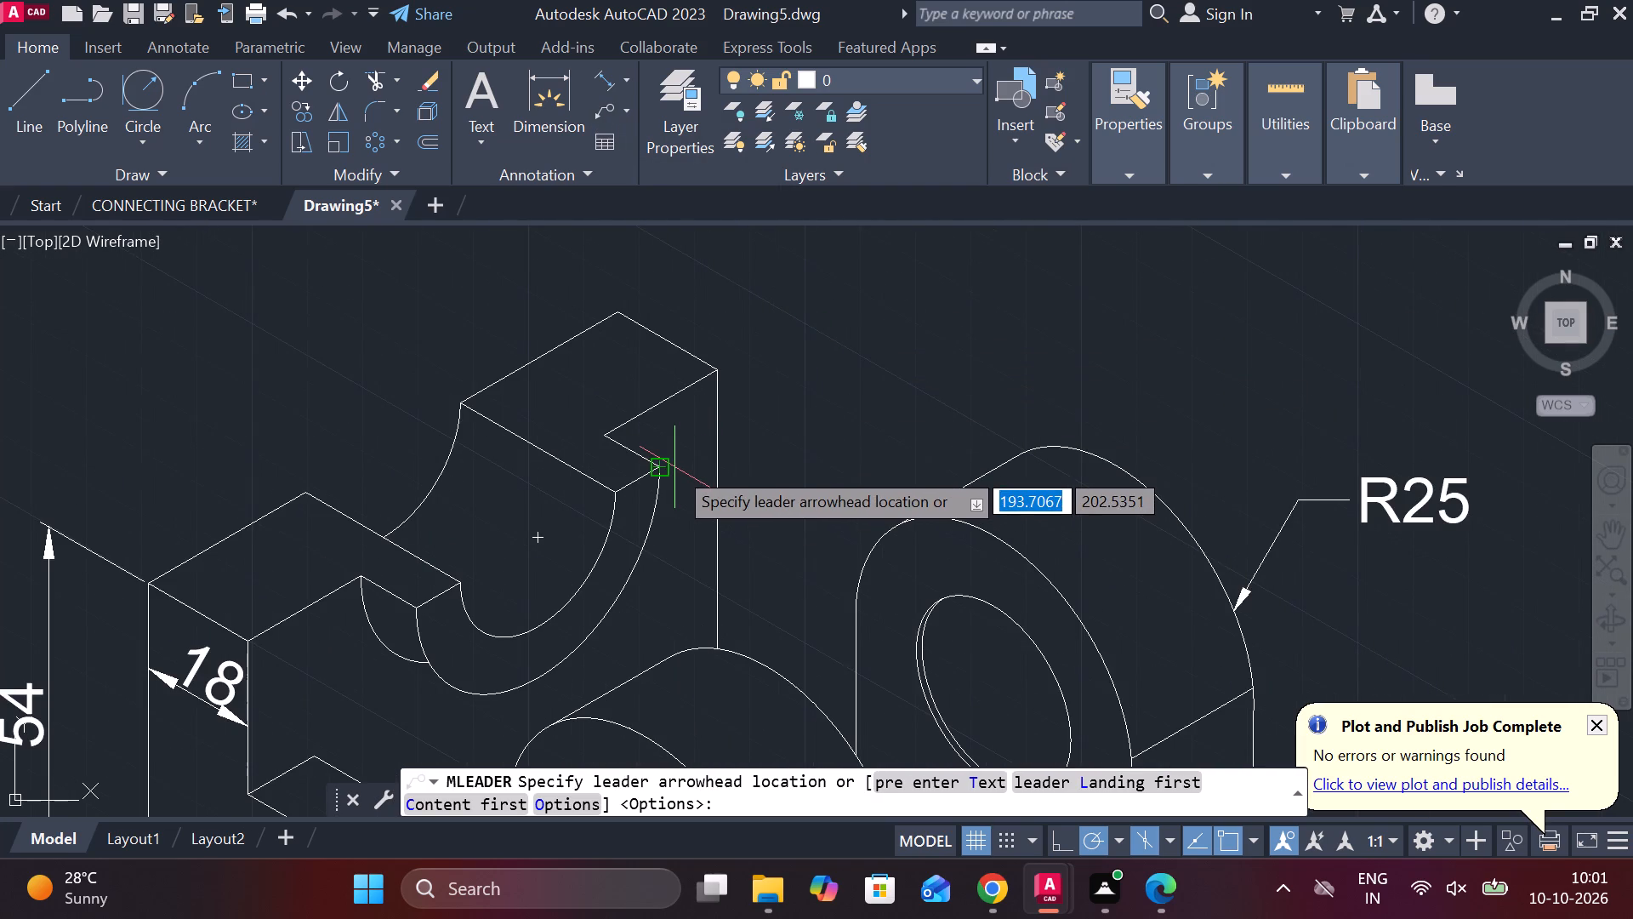
scroll(674, 467, "up", 2)
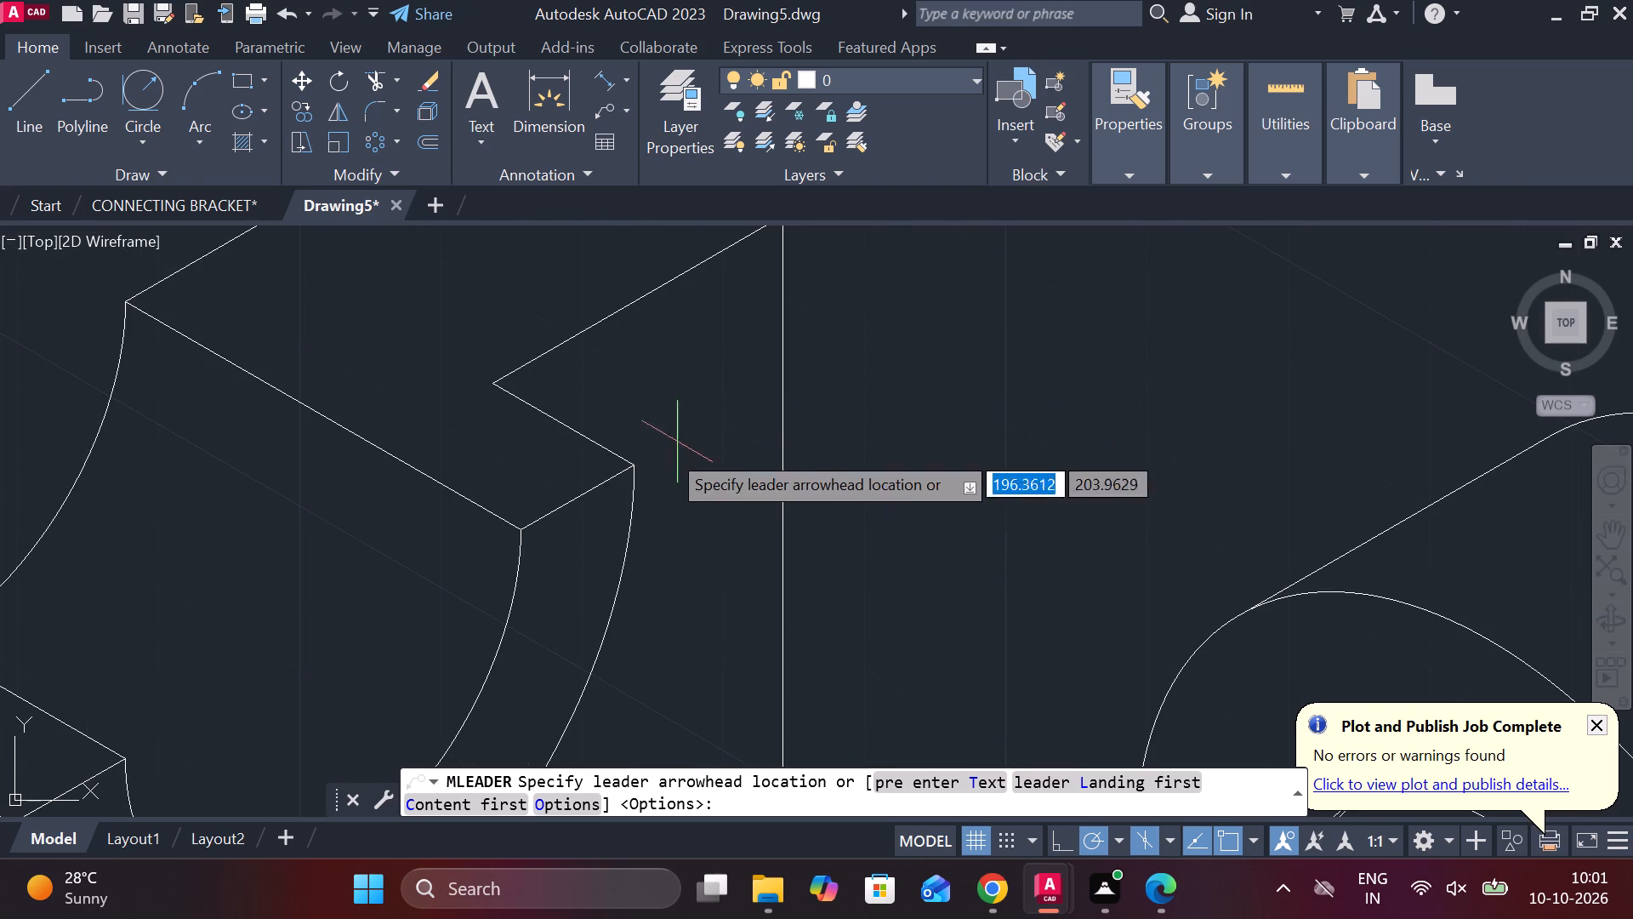
left_click(635, 500)
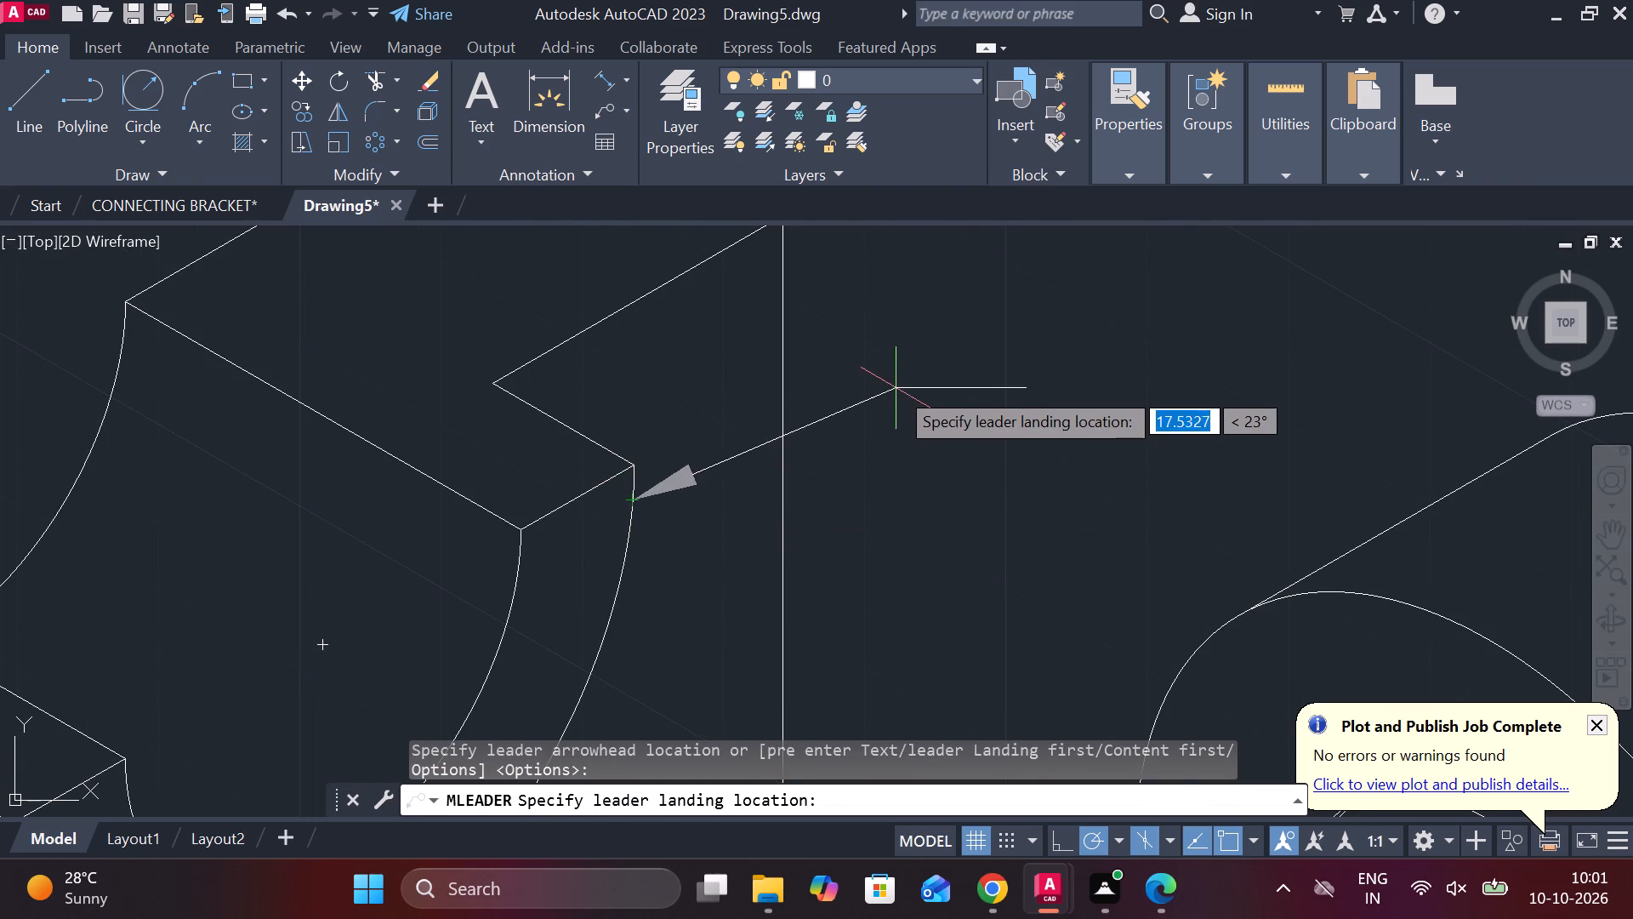
middle_click_drag(896, 383, 894, 497)
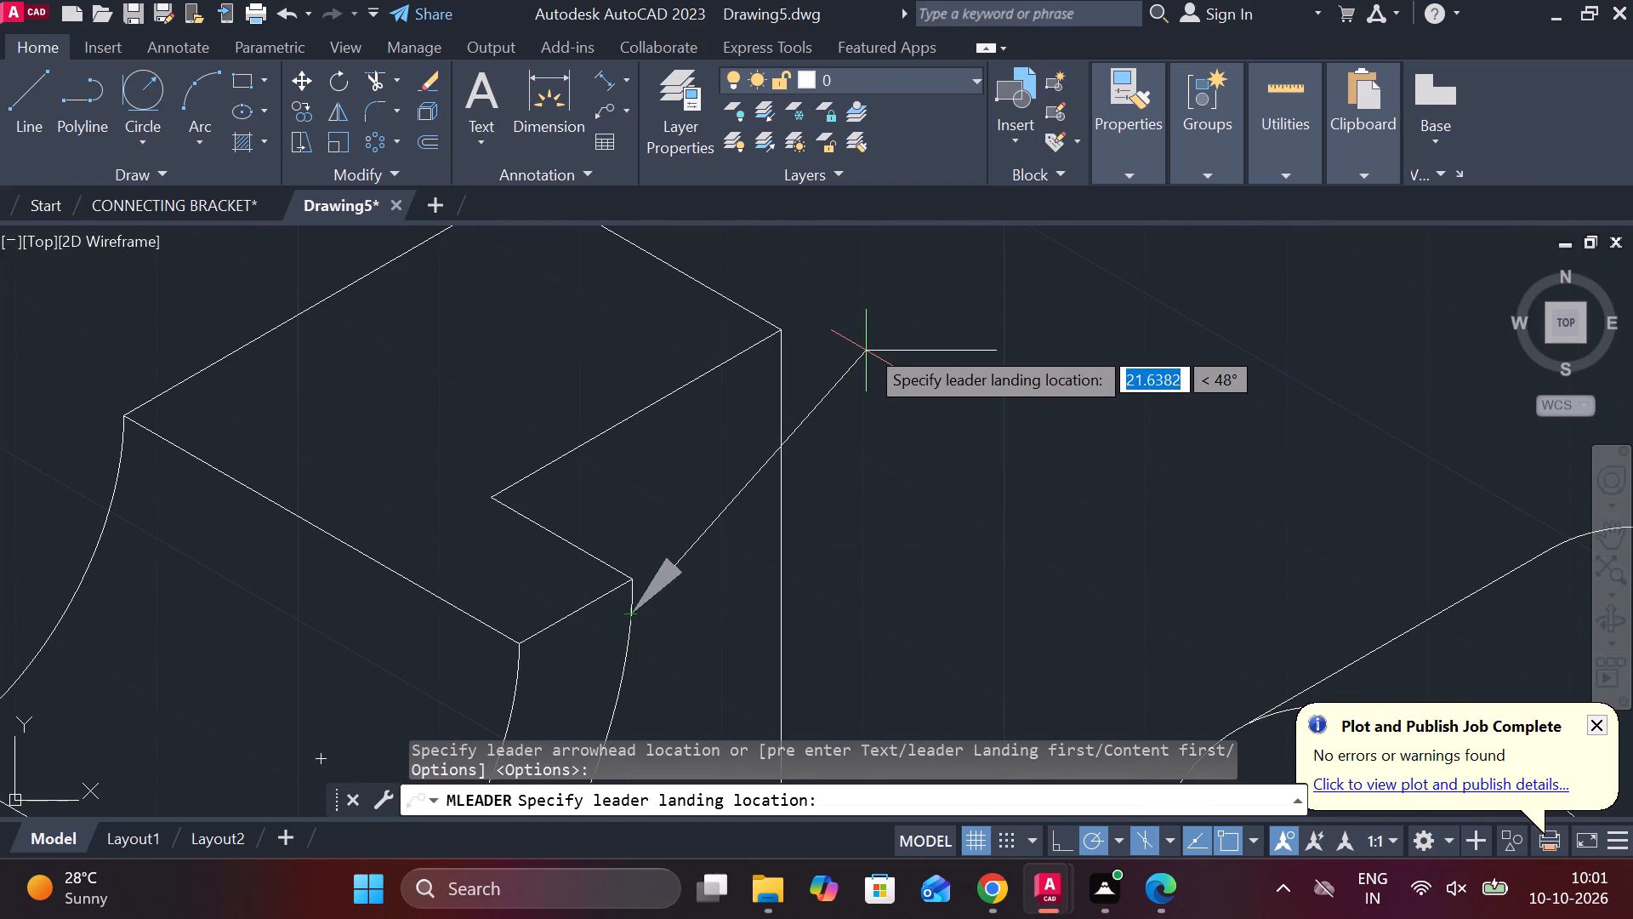
left_click(866, 343)
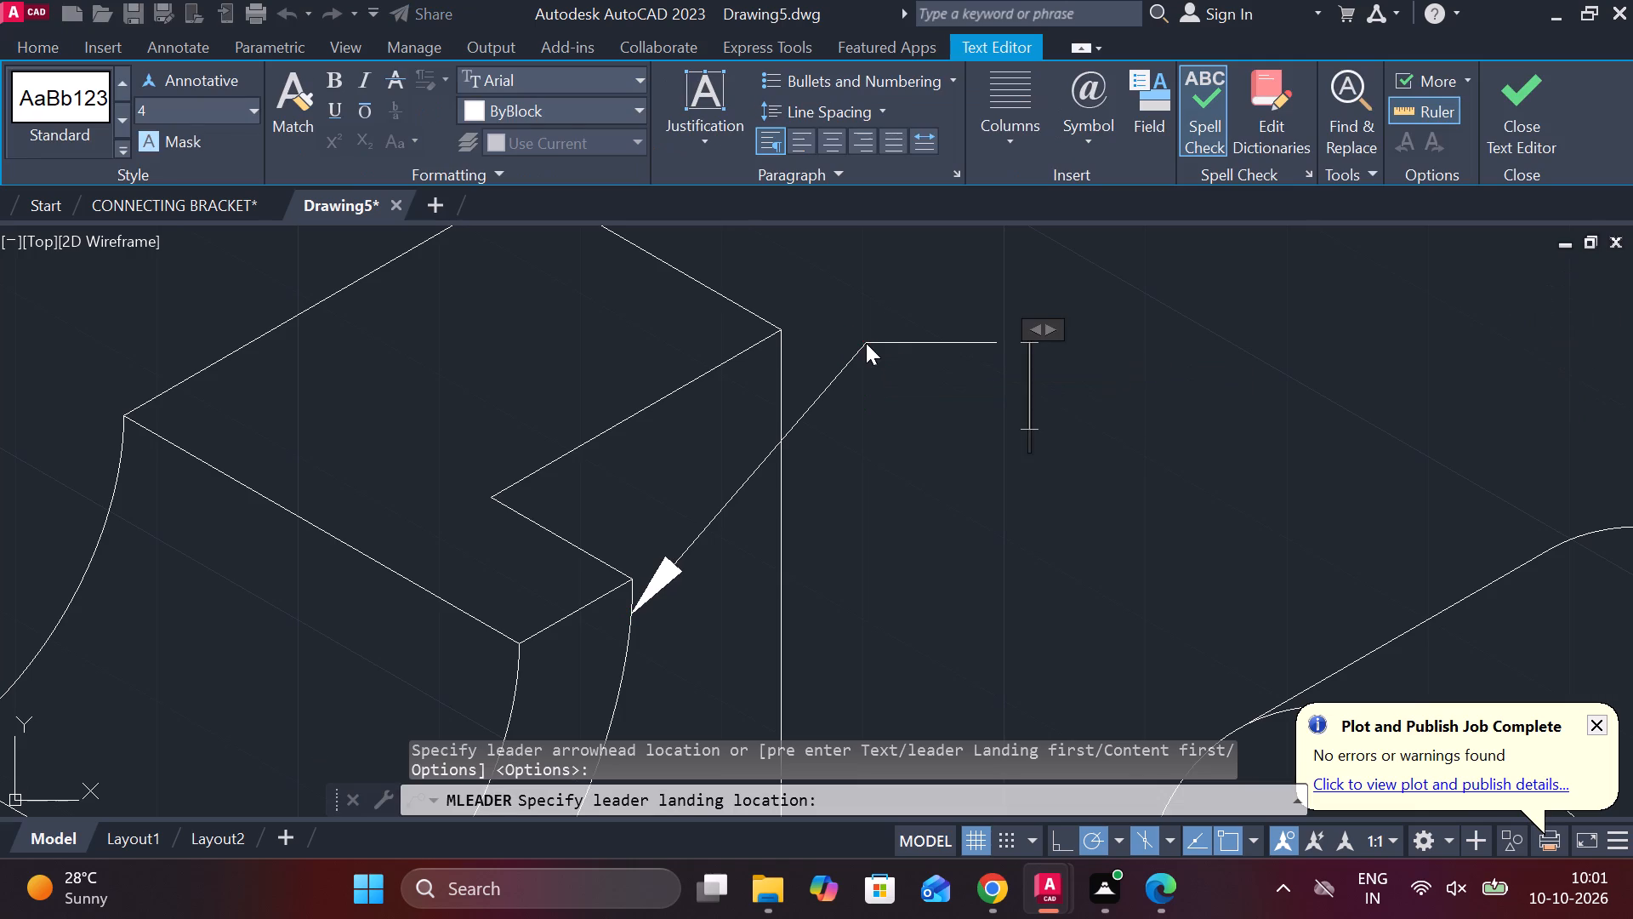
left_click(252, 117)
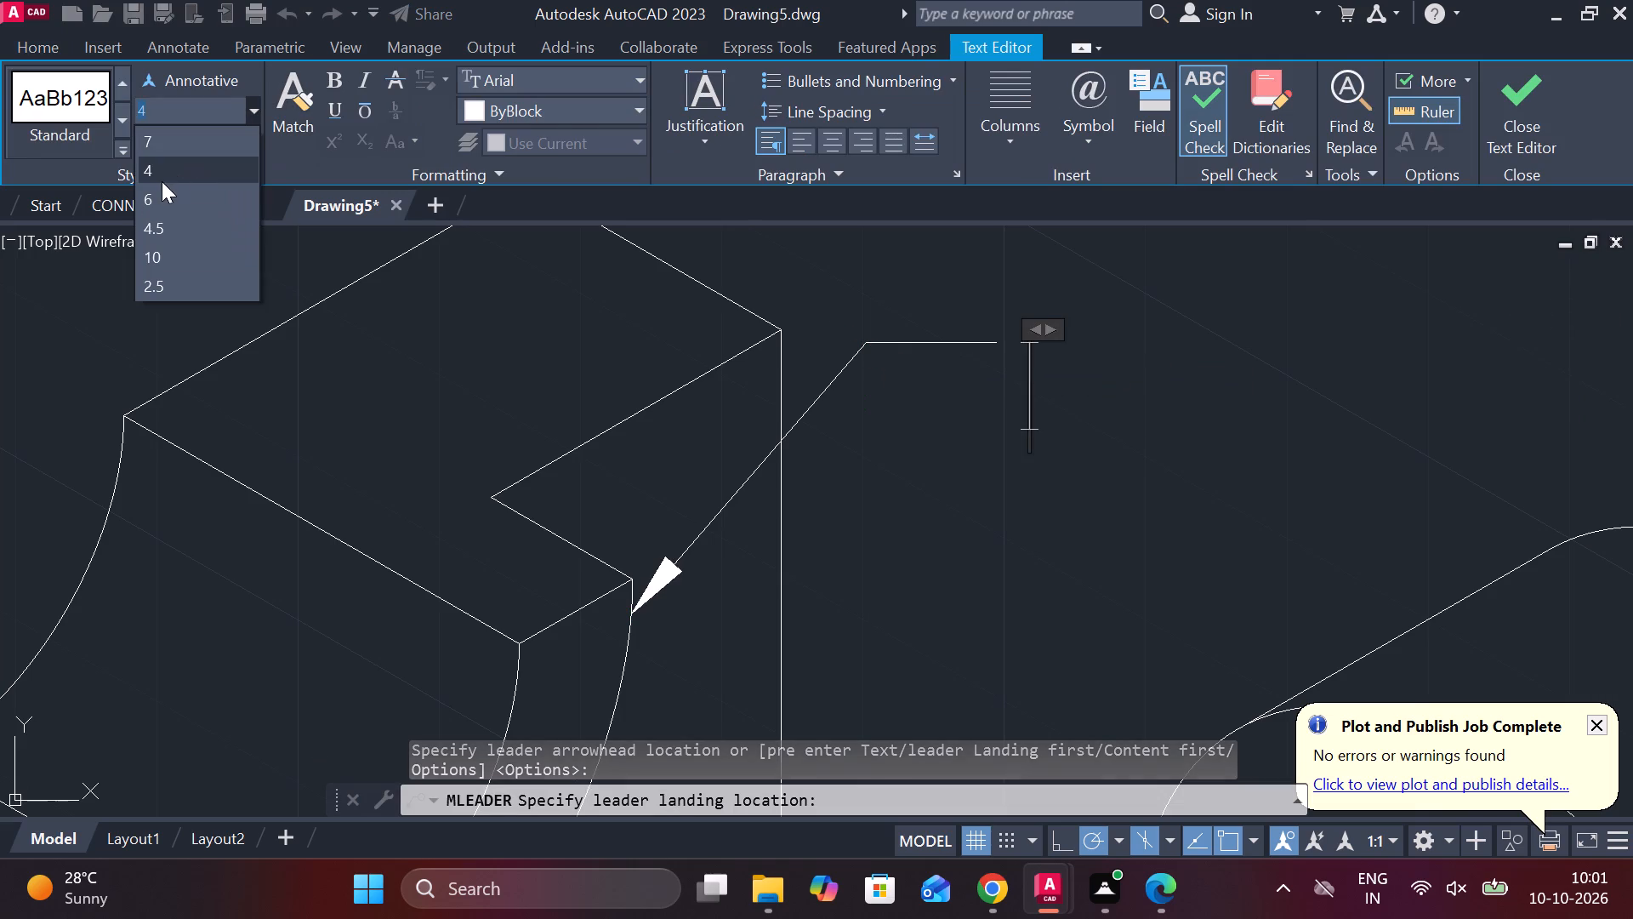
left_click(150, 133)
type("R22")
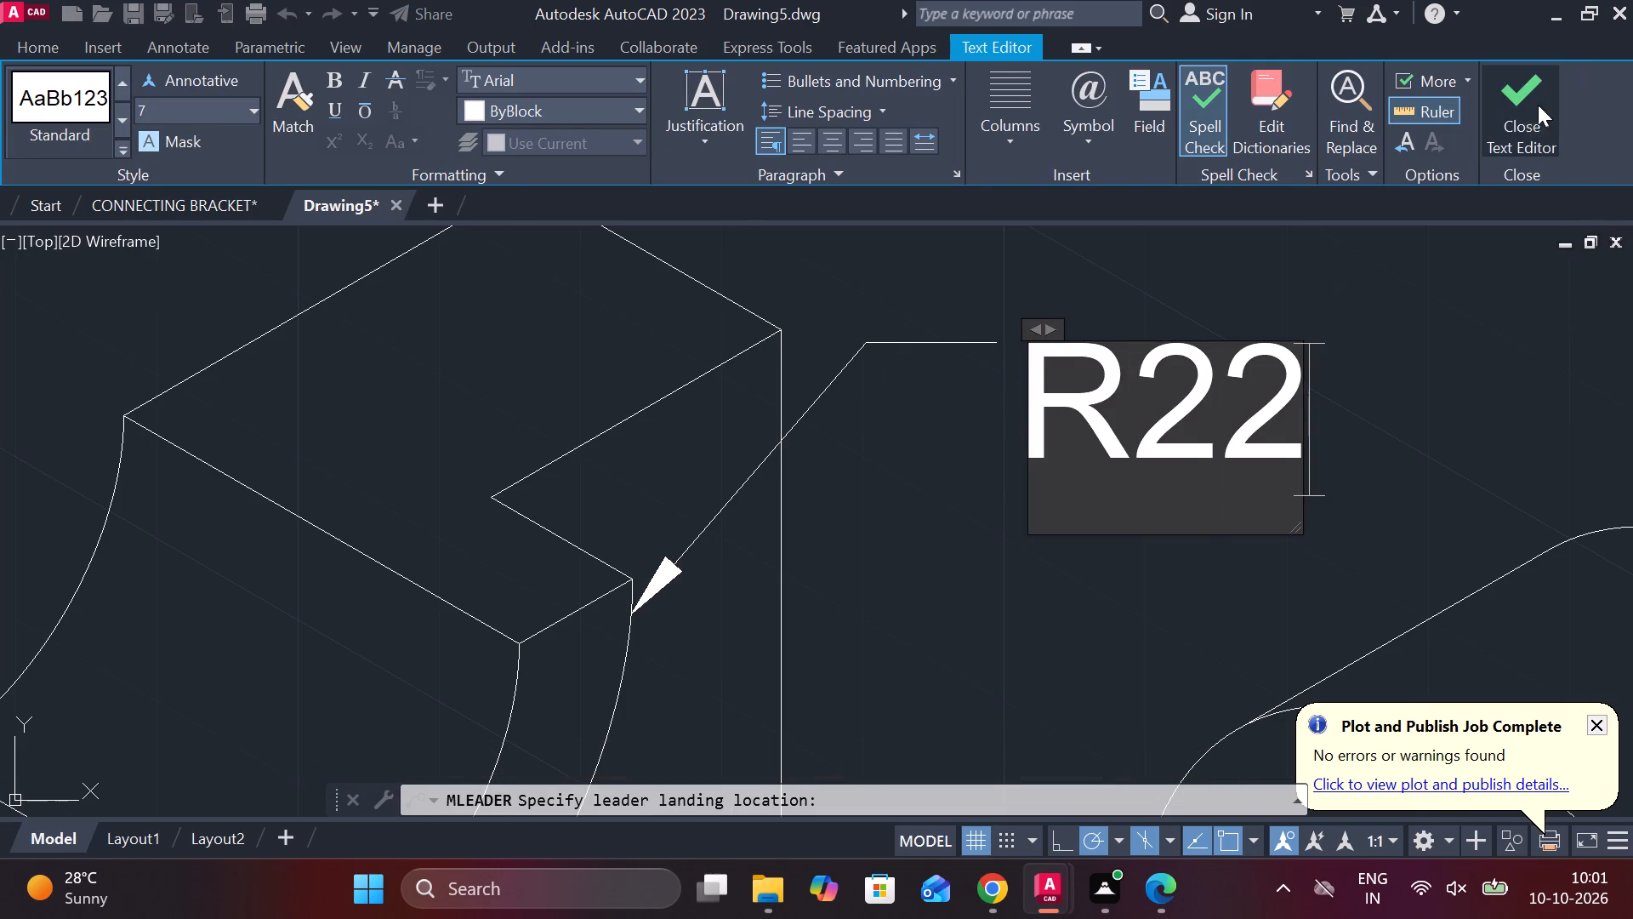
left_click(1528, 117)
Add a multileader reading R14, text height 7, pointing to the inner arc of the half-round saddle.
scroll(1233, 480, "down", 2)
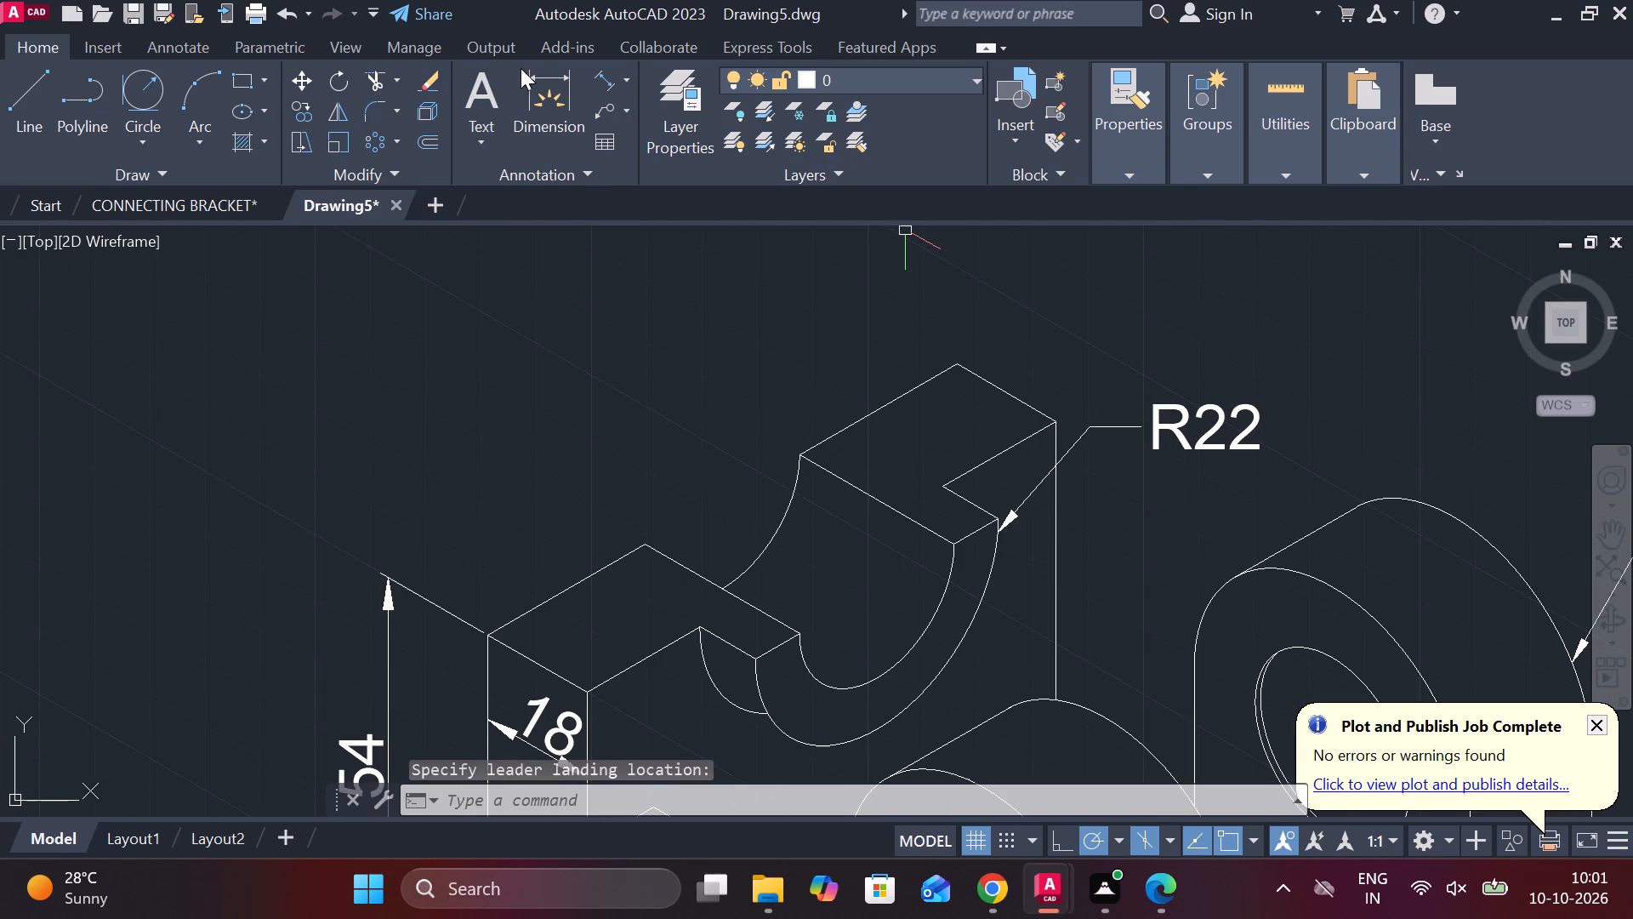
left_click(603, 123)
middle_click_drag(753, 368, 826, 302)
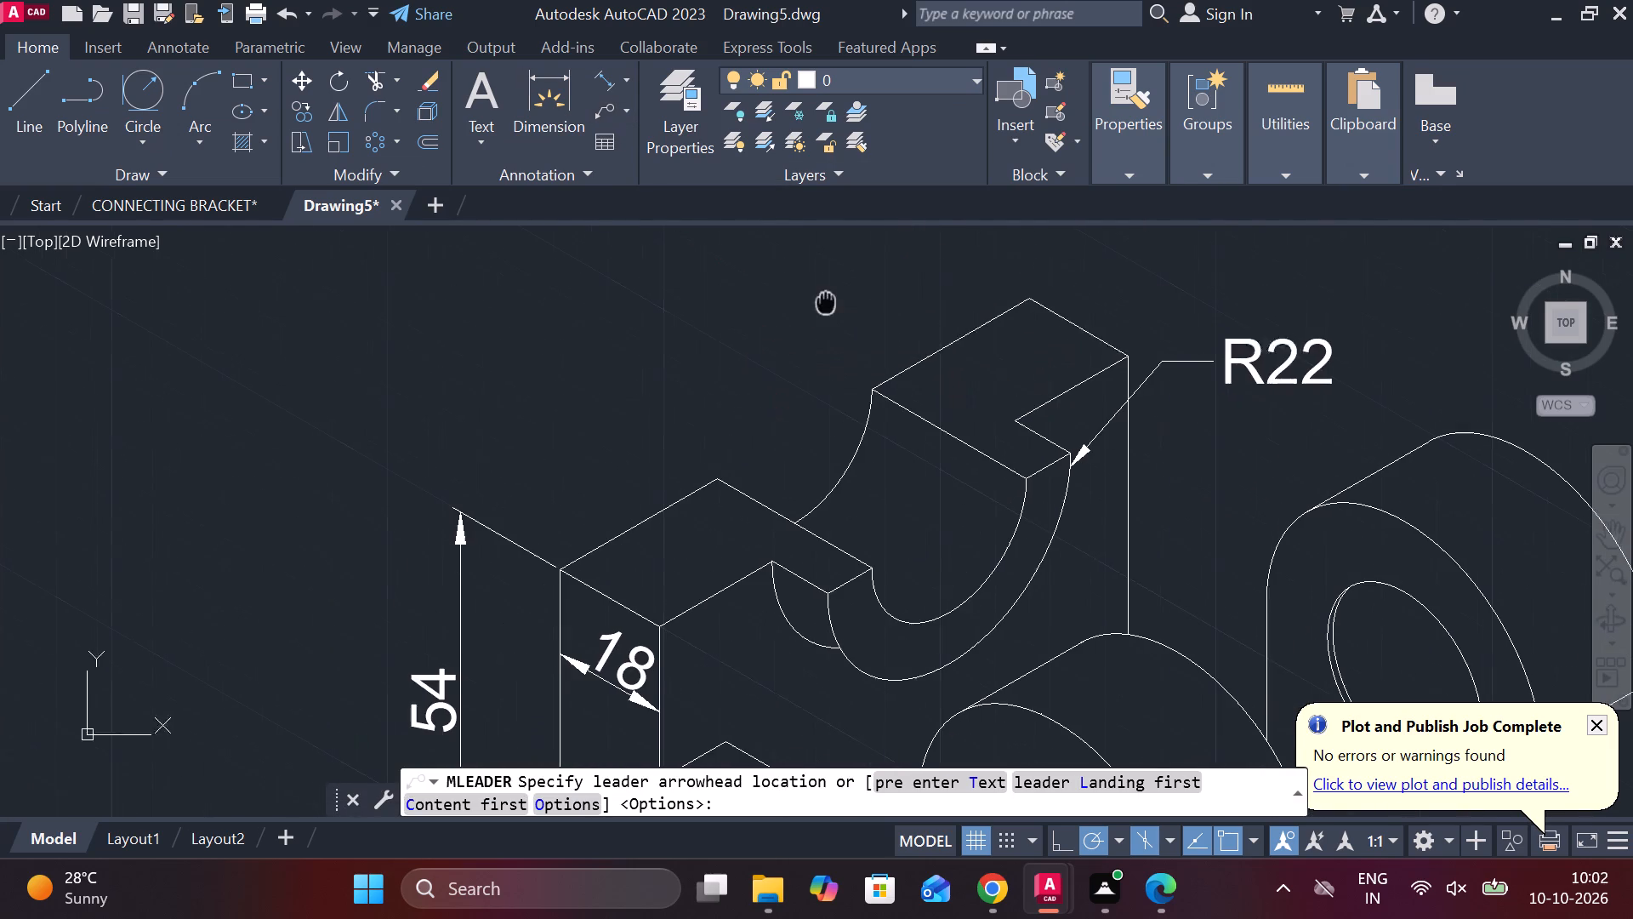
middle_click_drag(826, 302, 828, 302)
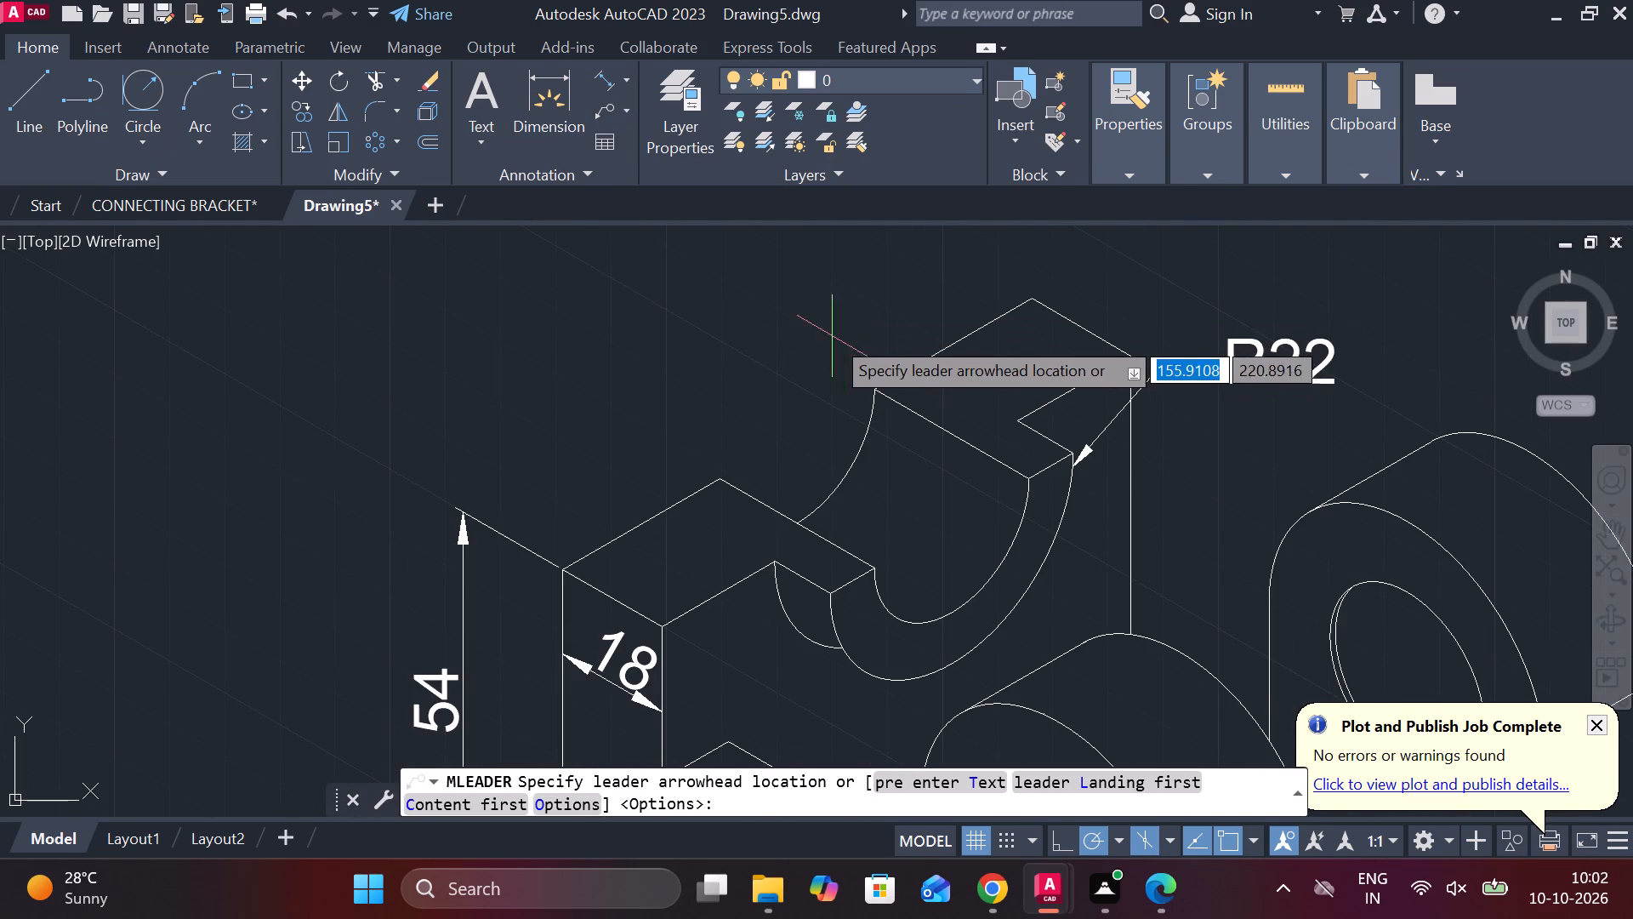
scroll(905, 451, "up", 1)
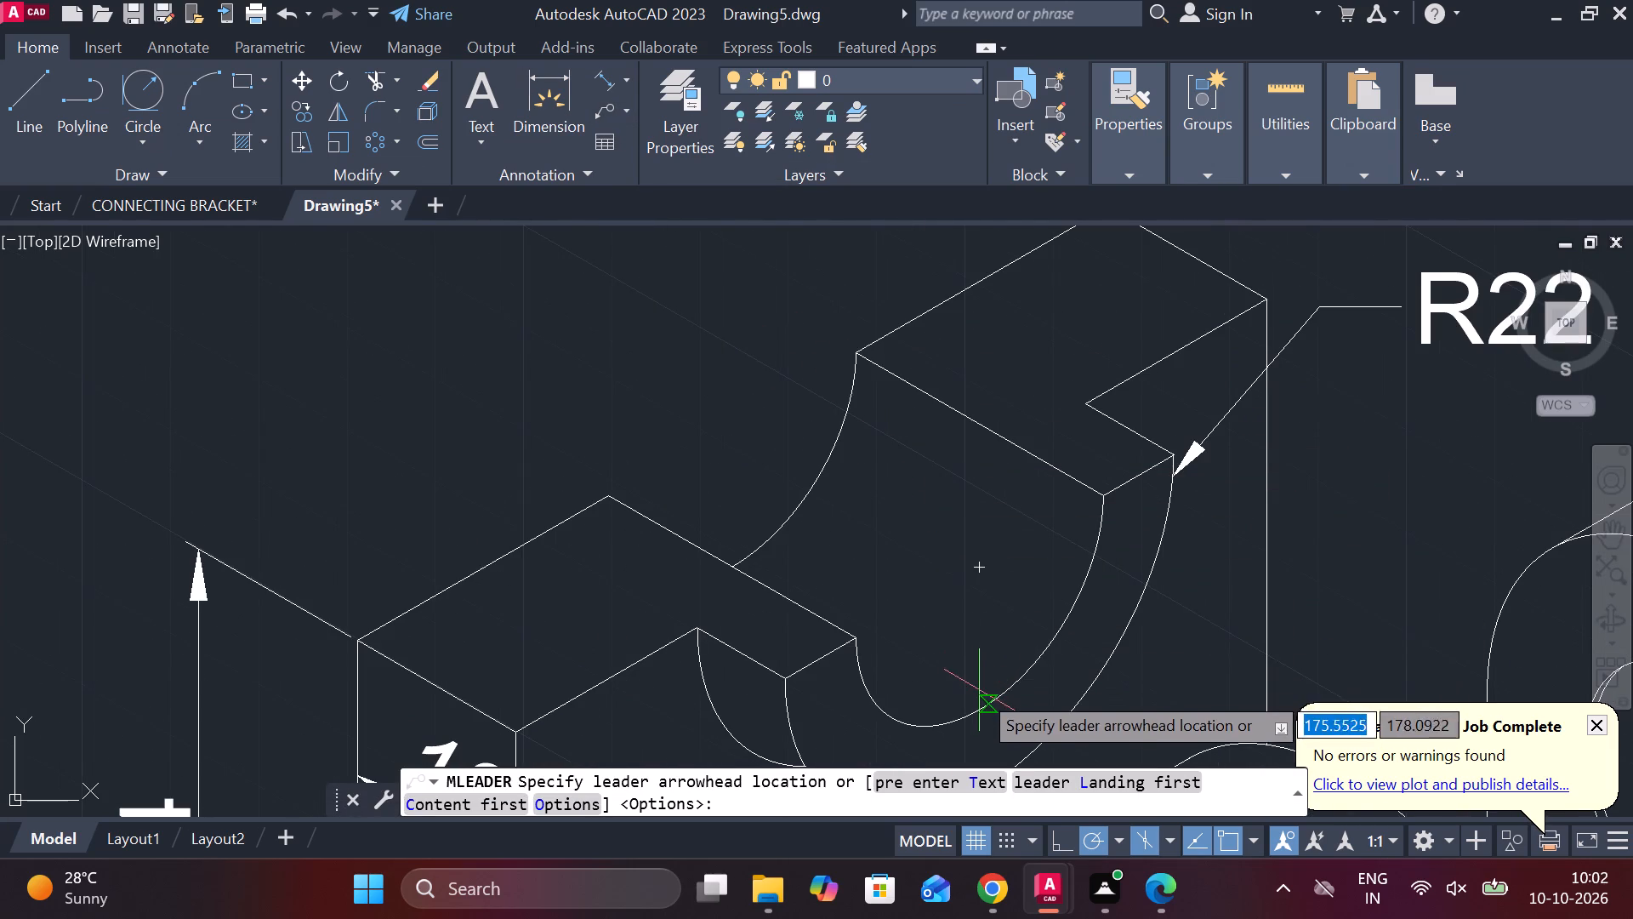
left_click(979, 699)
left_click(783, 281)
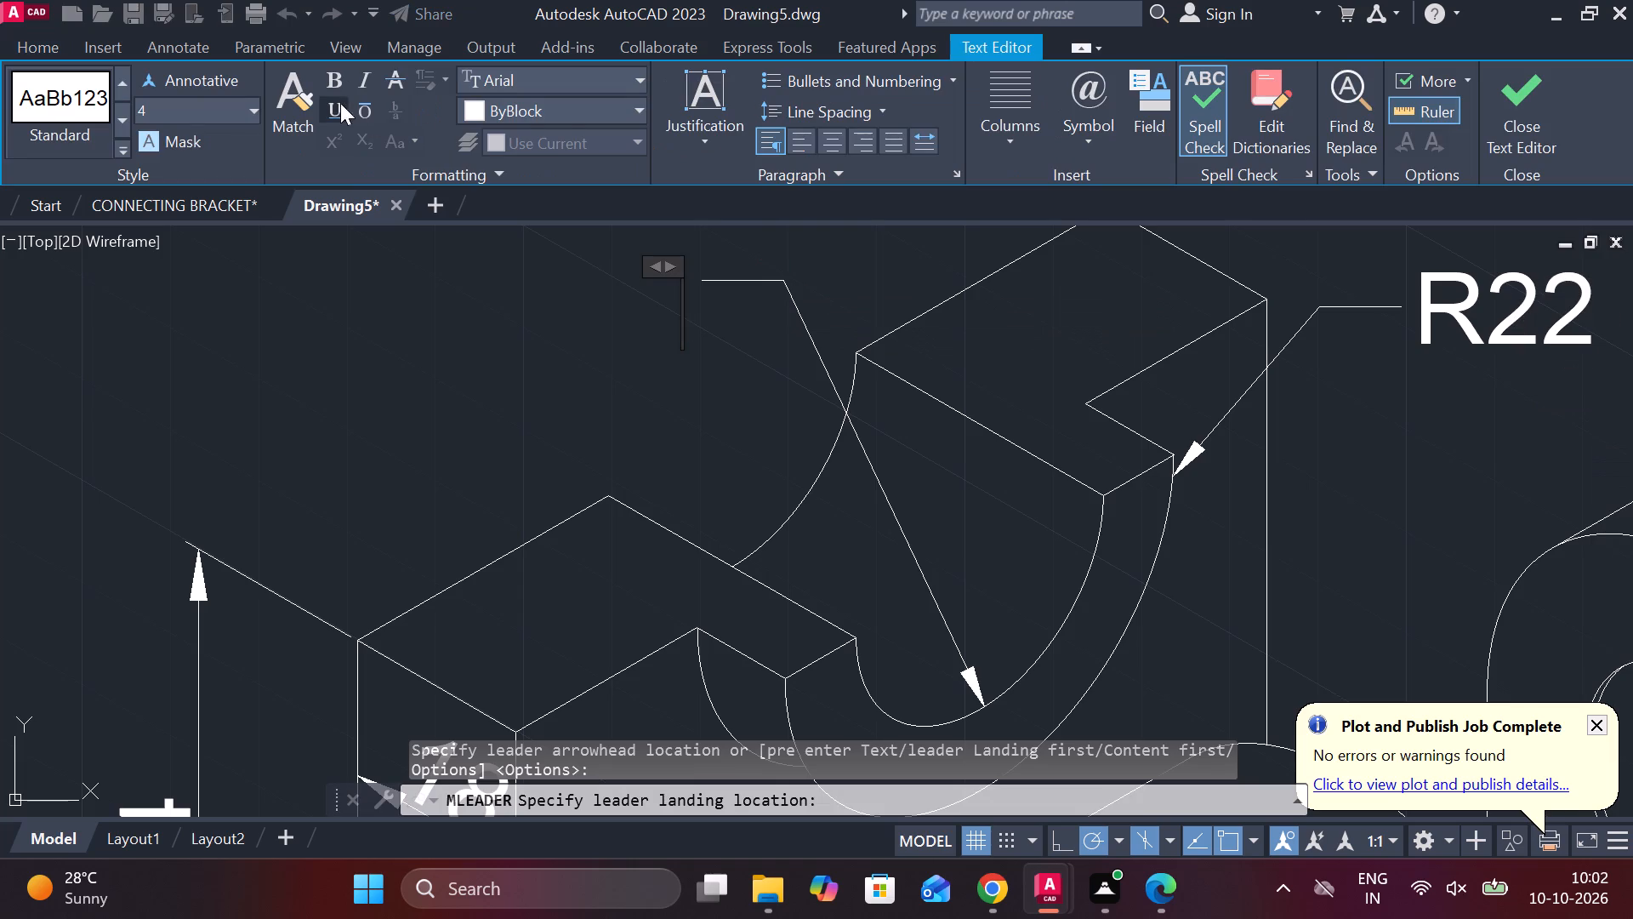
left_click(258, 119)
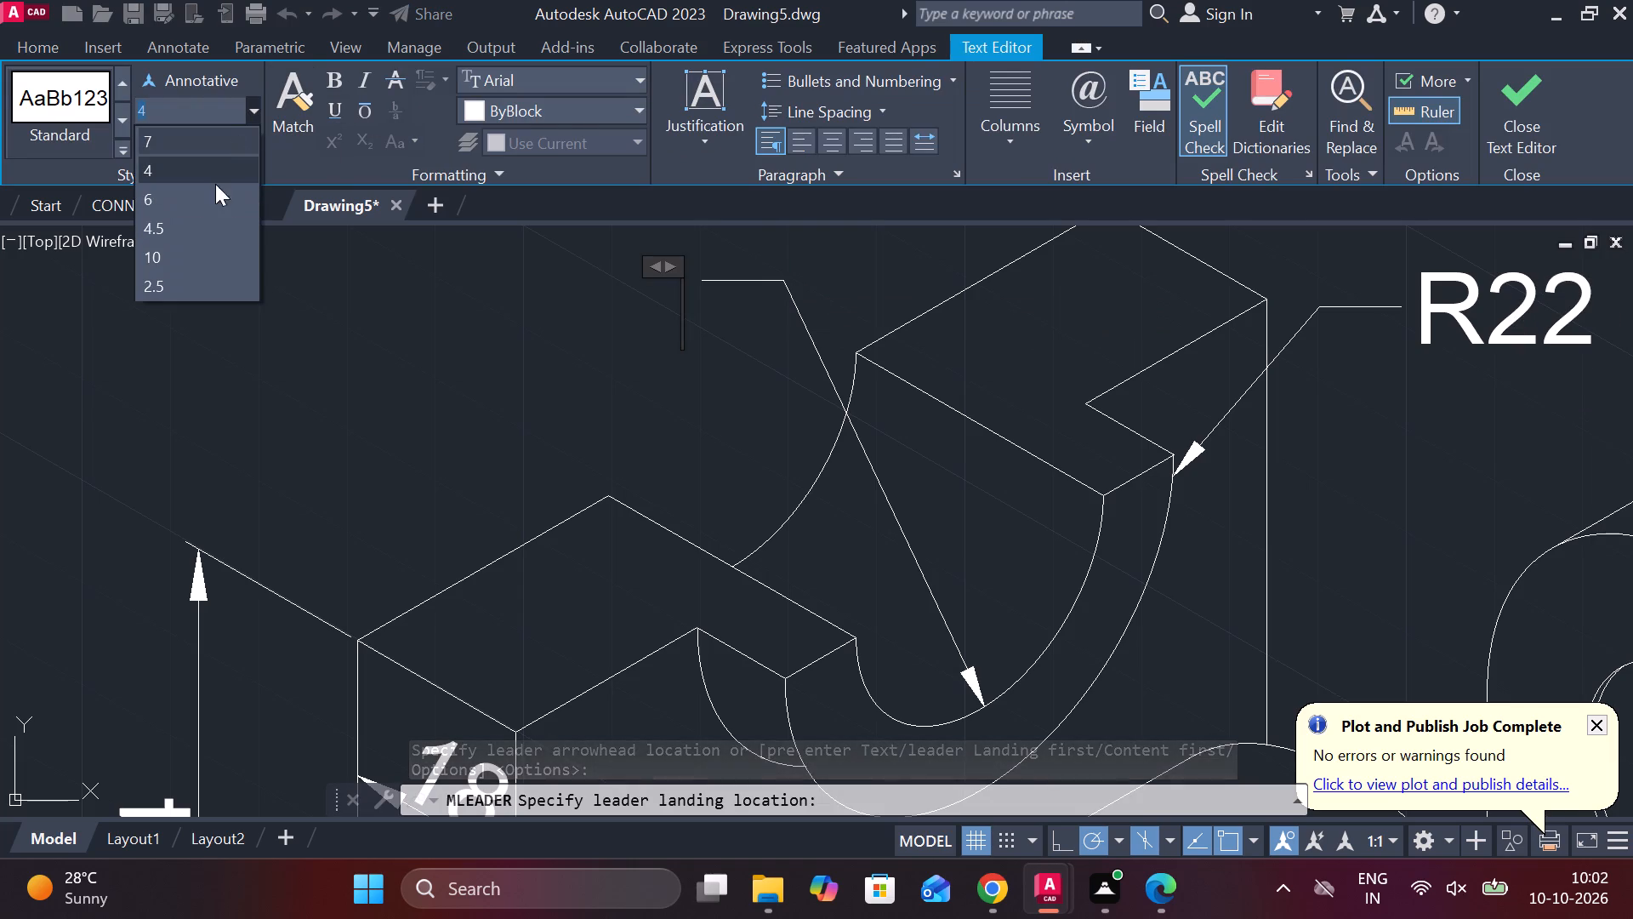
left_click(188, 148)
key("r")
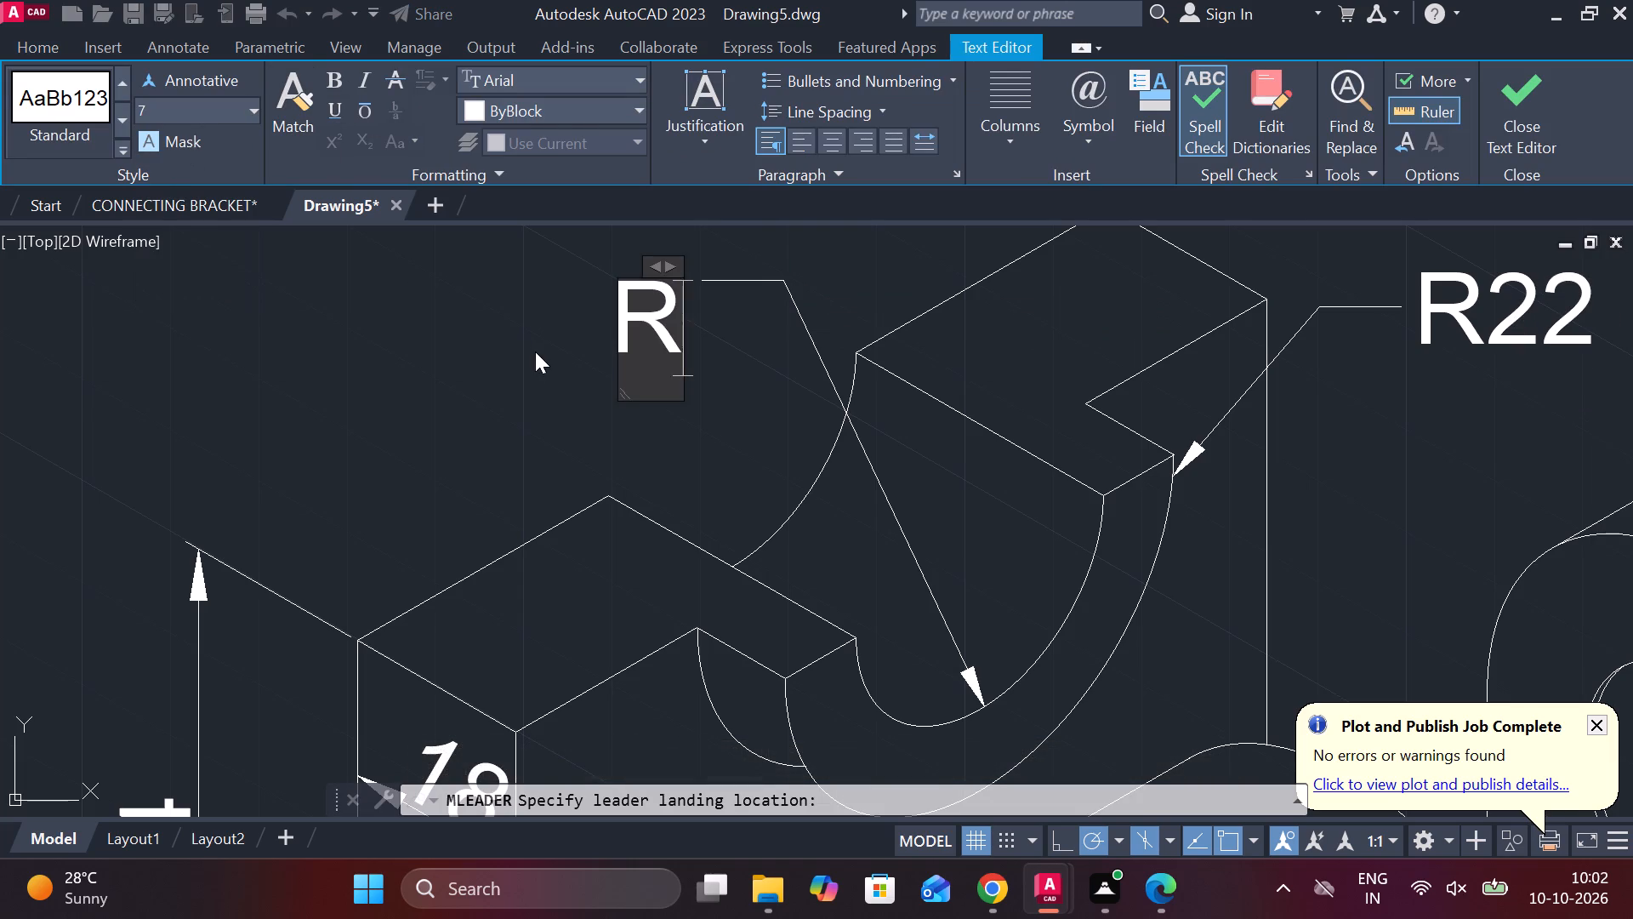
key("1")
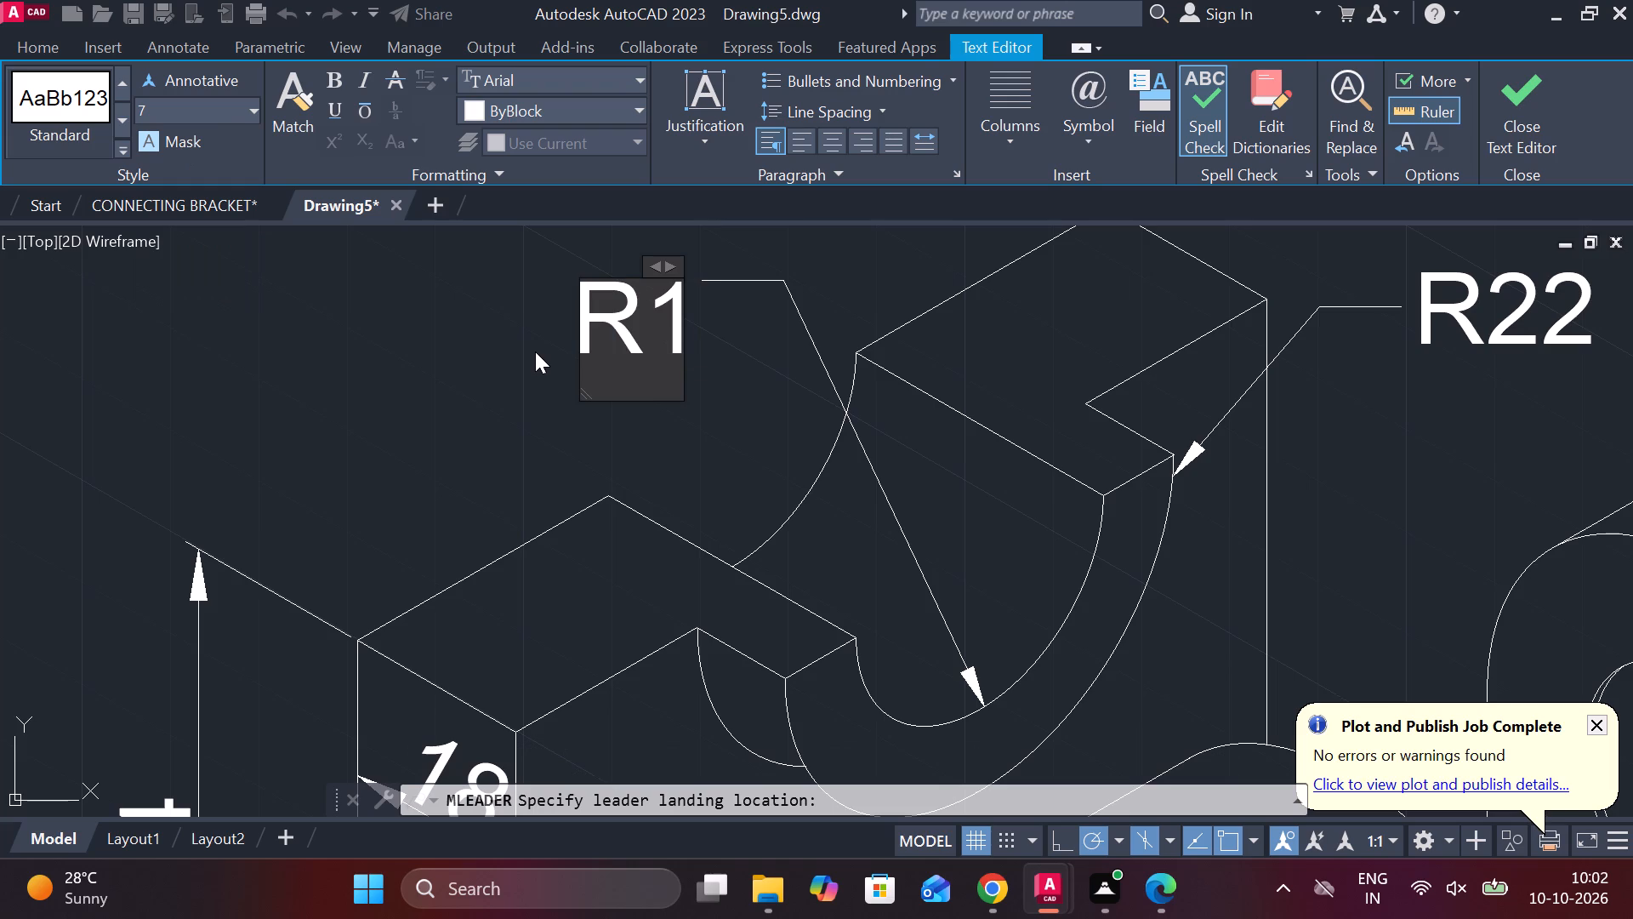
key("4")
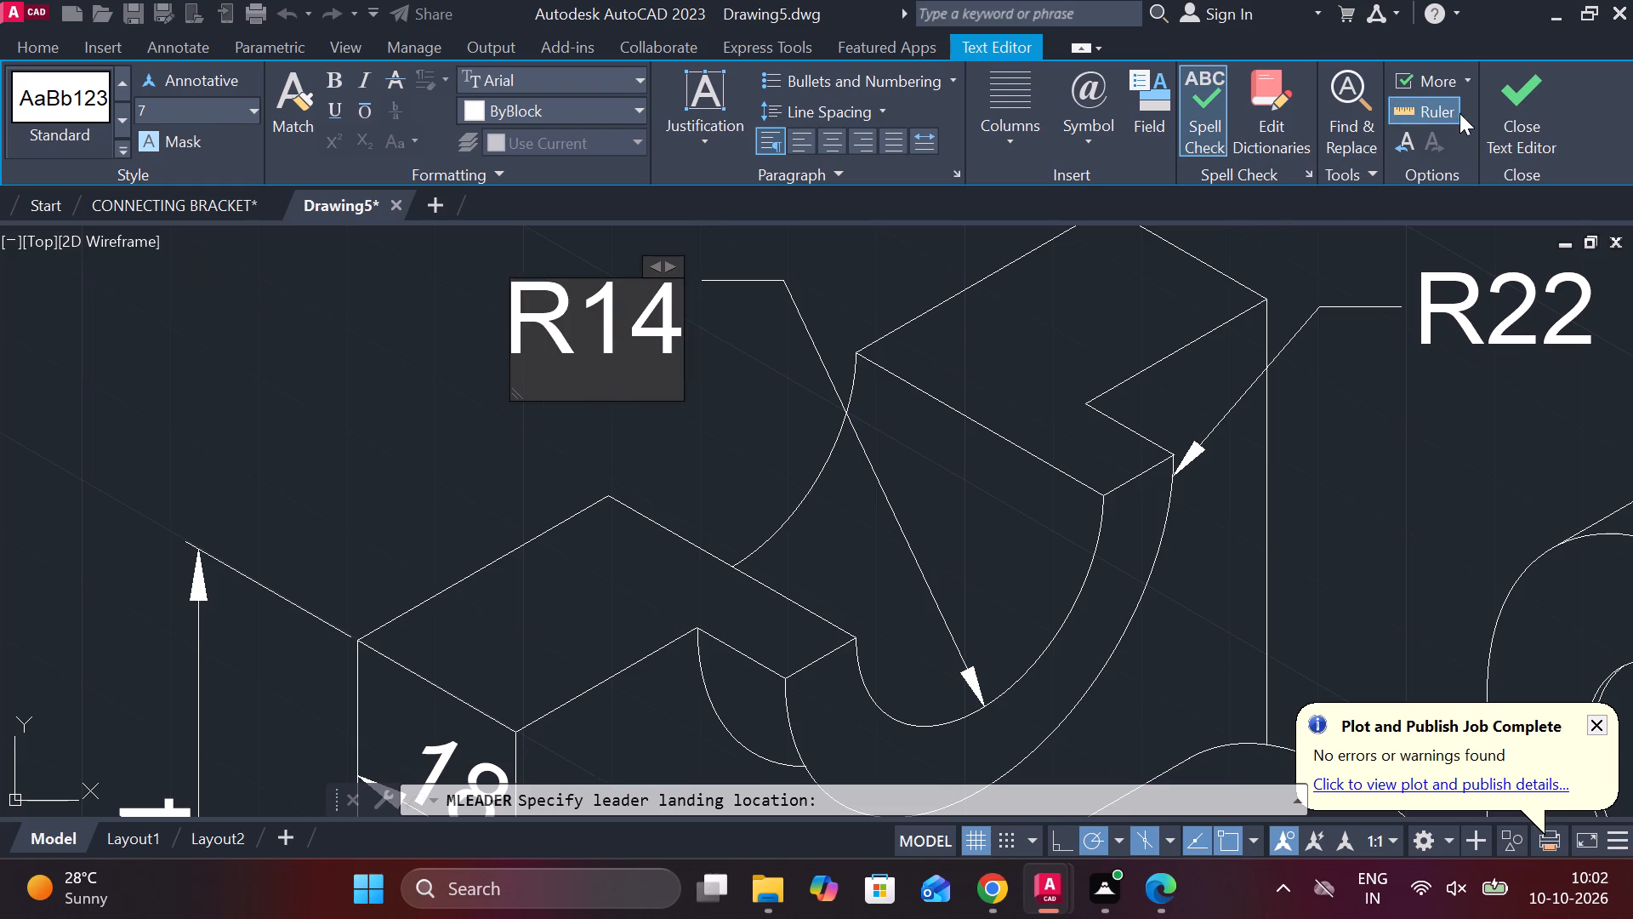
left_click(1489, 116)
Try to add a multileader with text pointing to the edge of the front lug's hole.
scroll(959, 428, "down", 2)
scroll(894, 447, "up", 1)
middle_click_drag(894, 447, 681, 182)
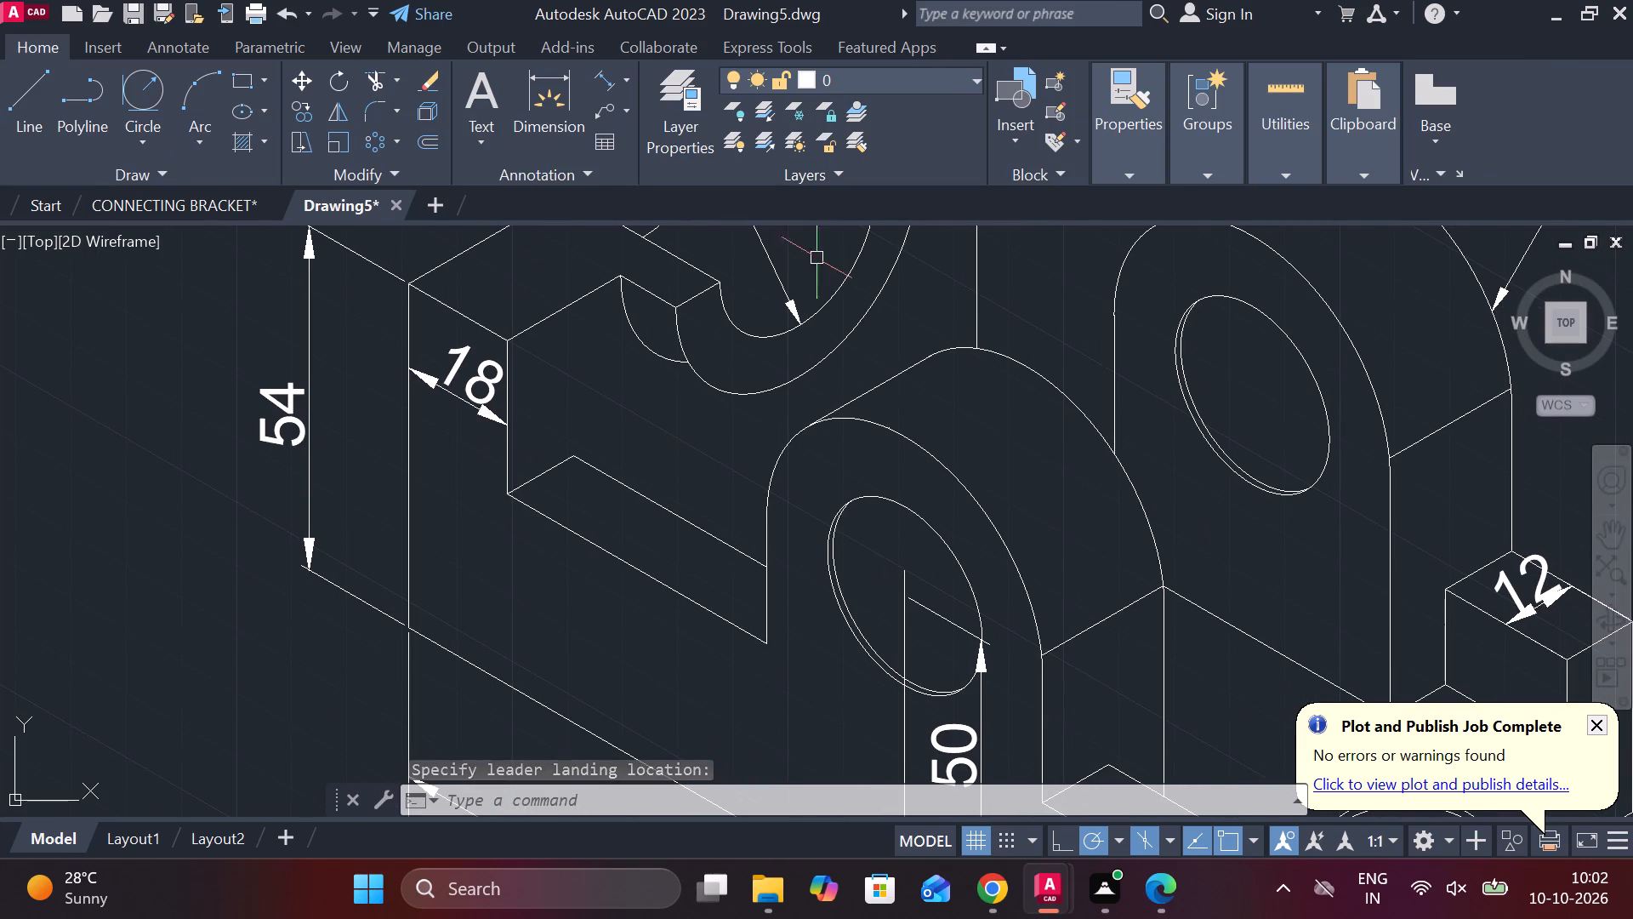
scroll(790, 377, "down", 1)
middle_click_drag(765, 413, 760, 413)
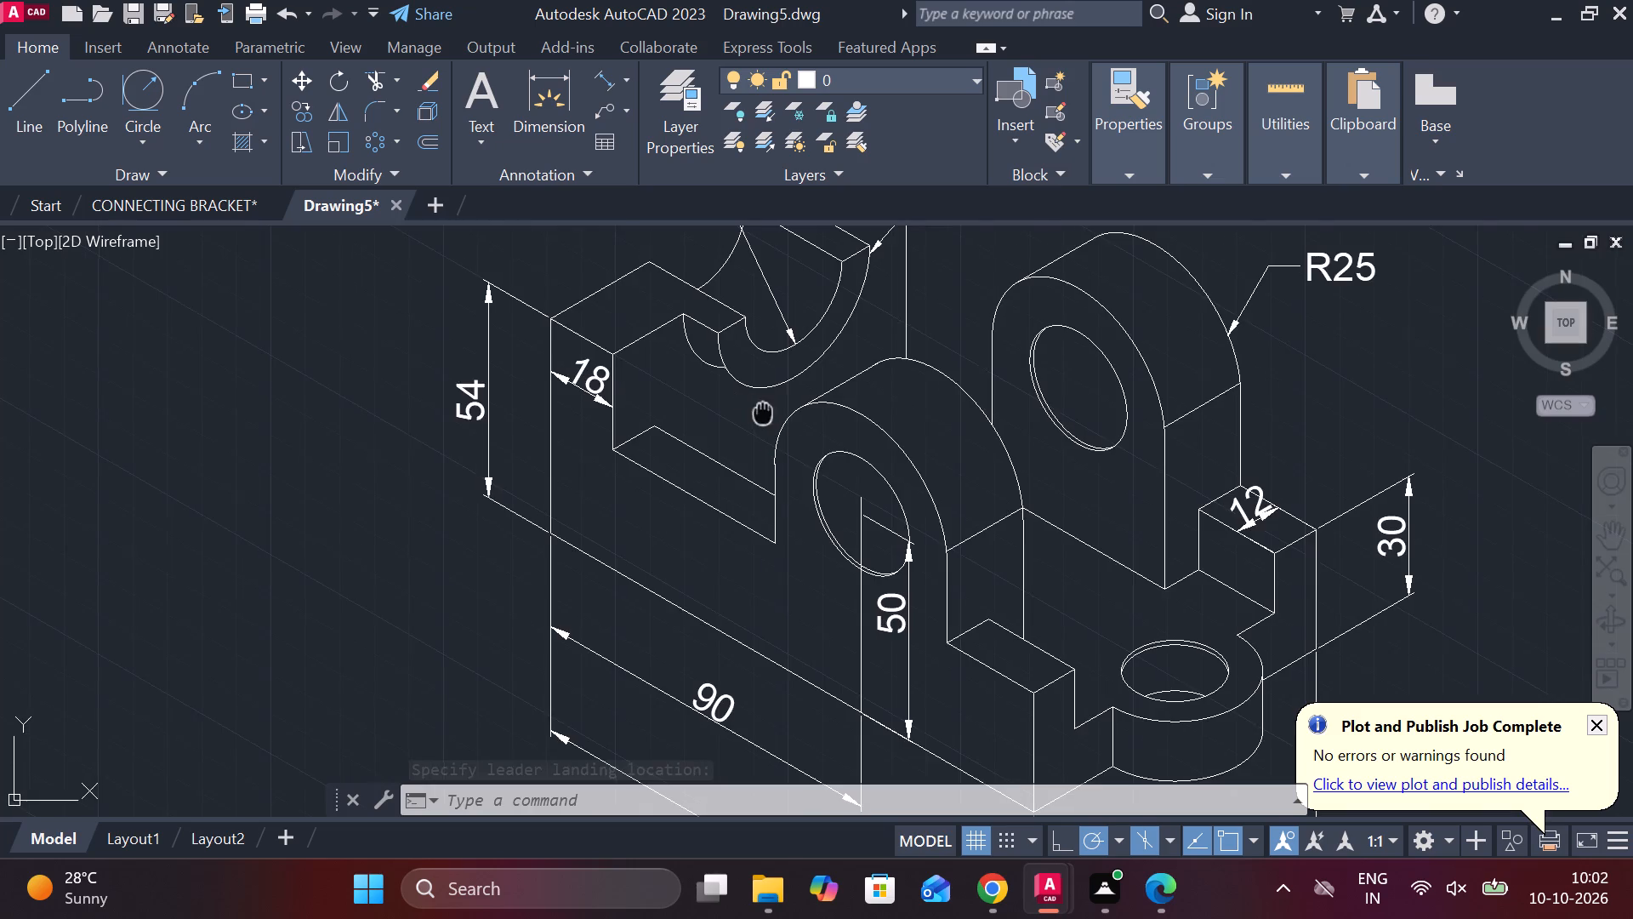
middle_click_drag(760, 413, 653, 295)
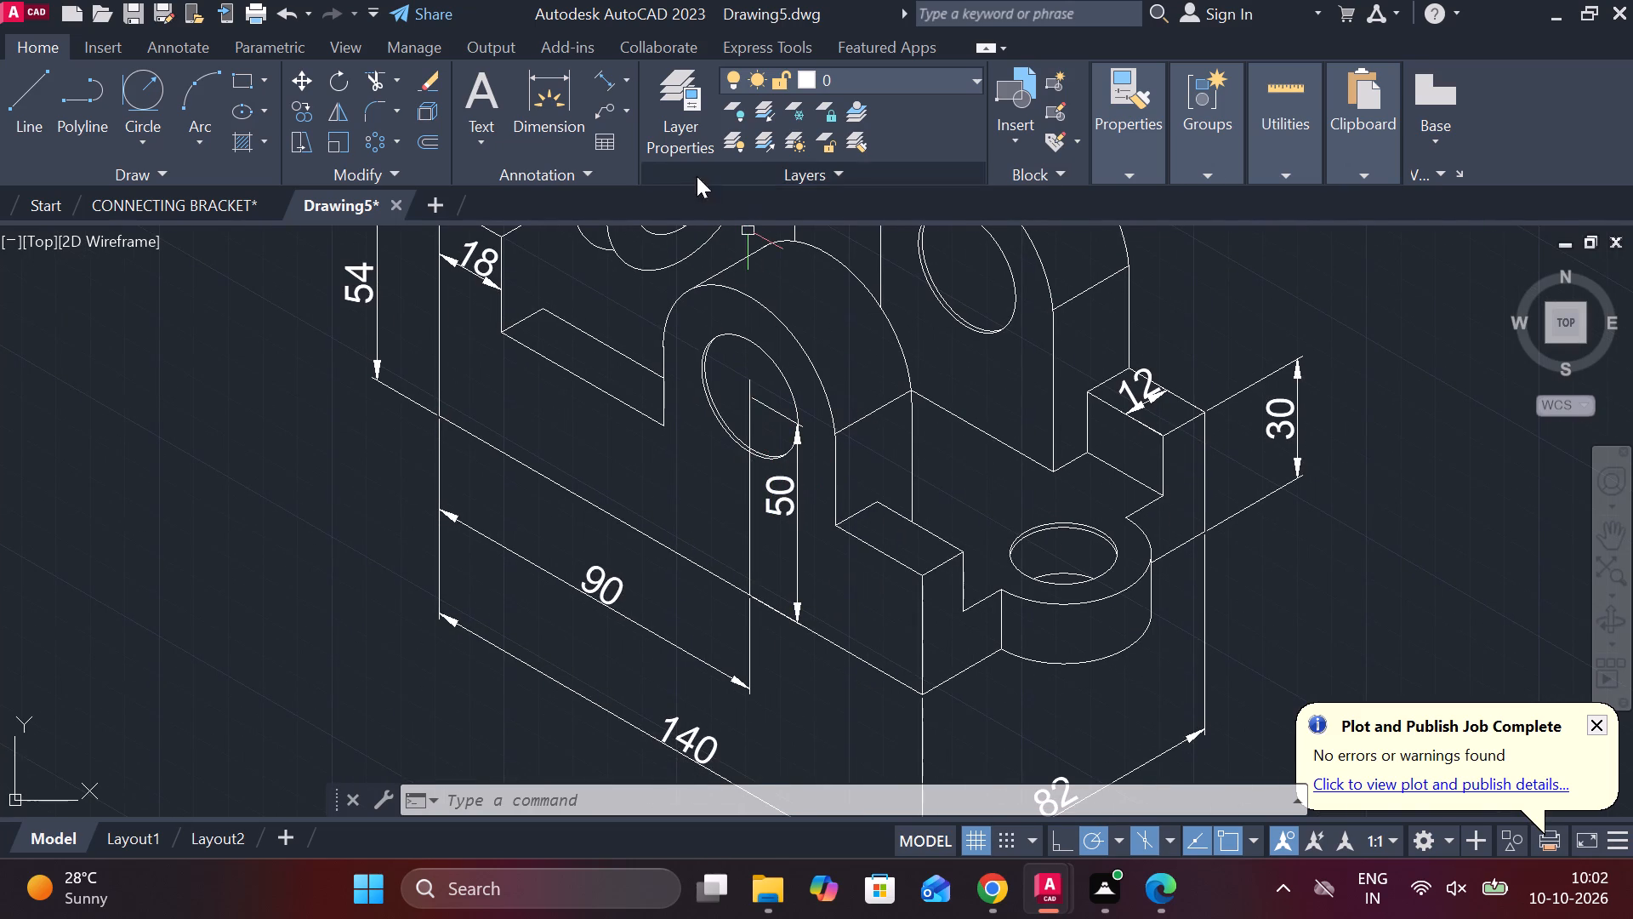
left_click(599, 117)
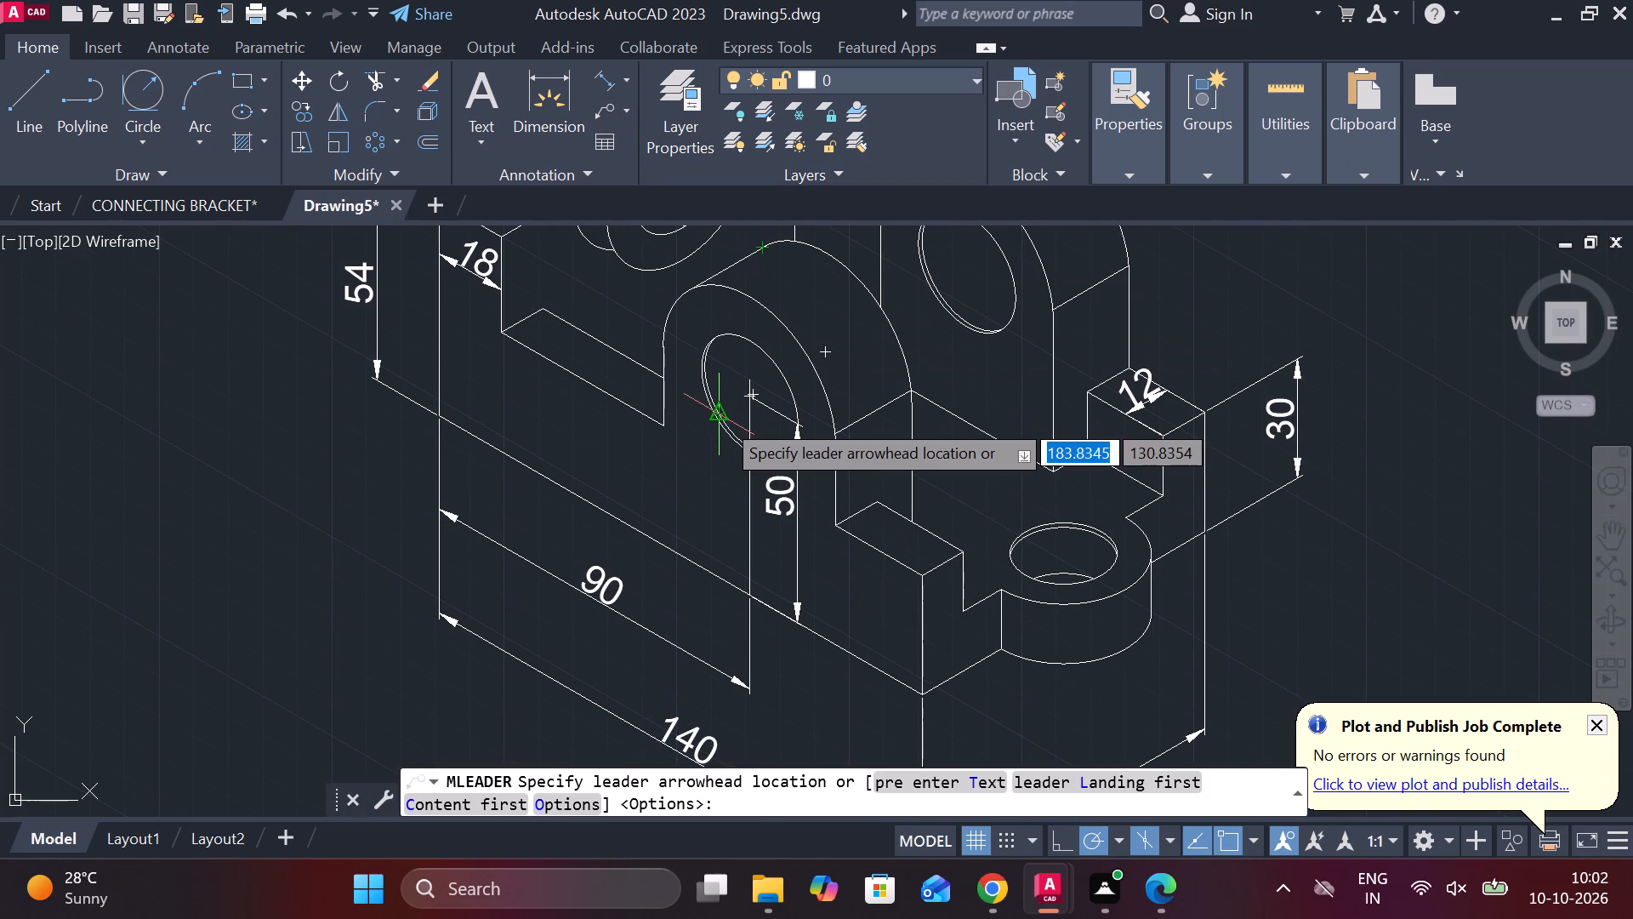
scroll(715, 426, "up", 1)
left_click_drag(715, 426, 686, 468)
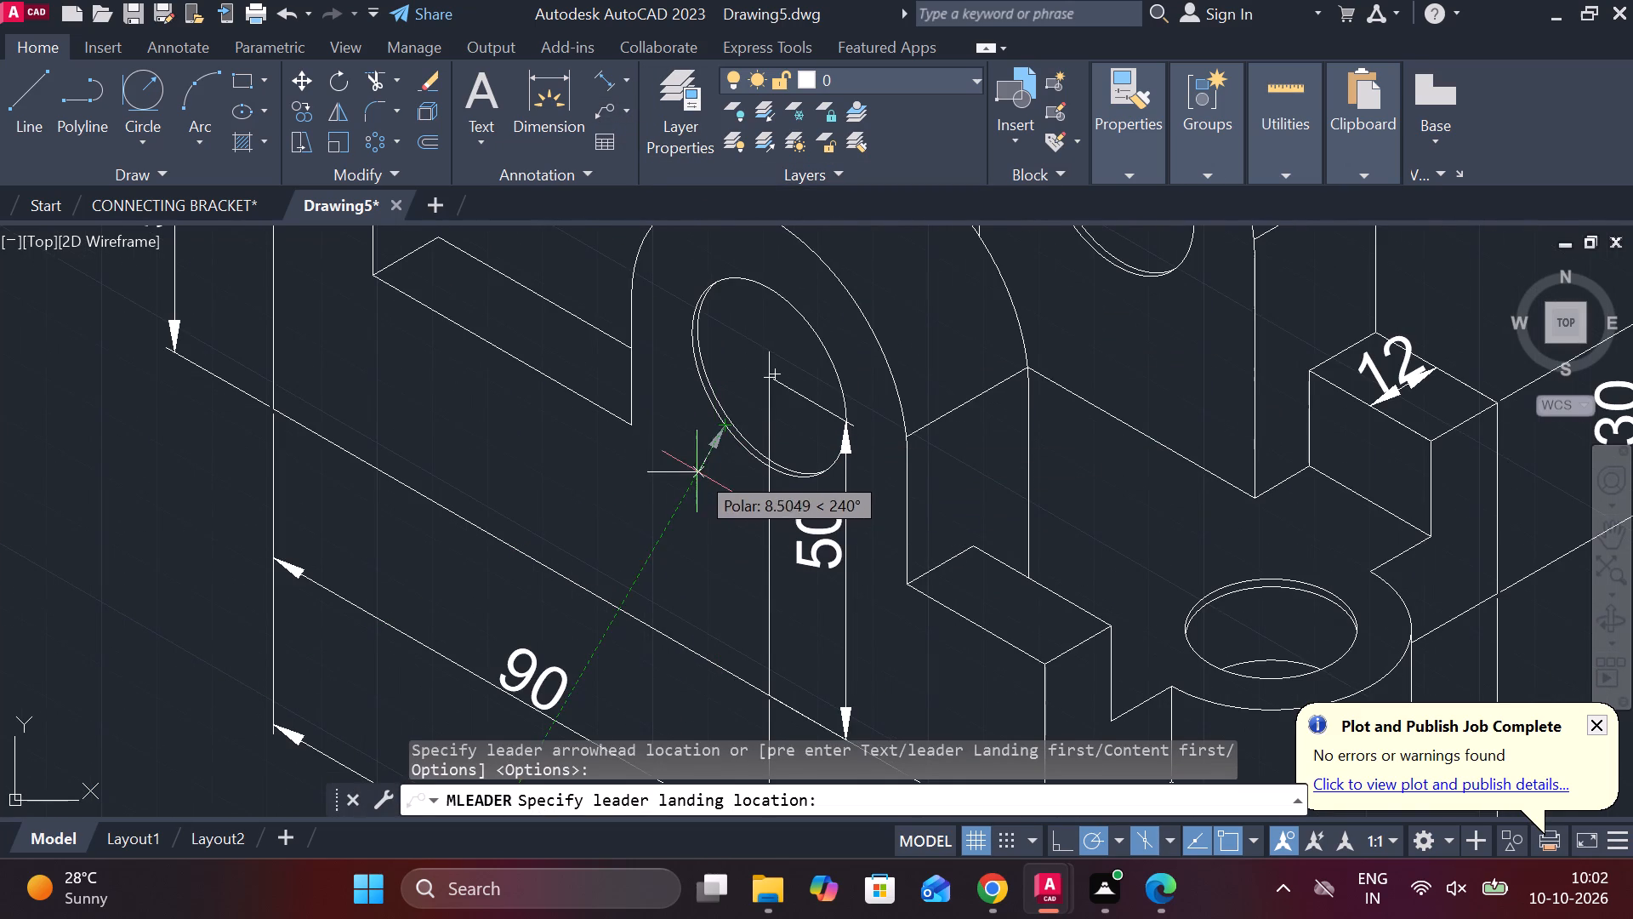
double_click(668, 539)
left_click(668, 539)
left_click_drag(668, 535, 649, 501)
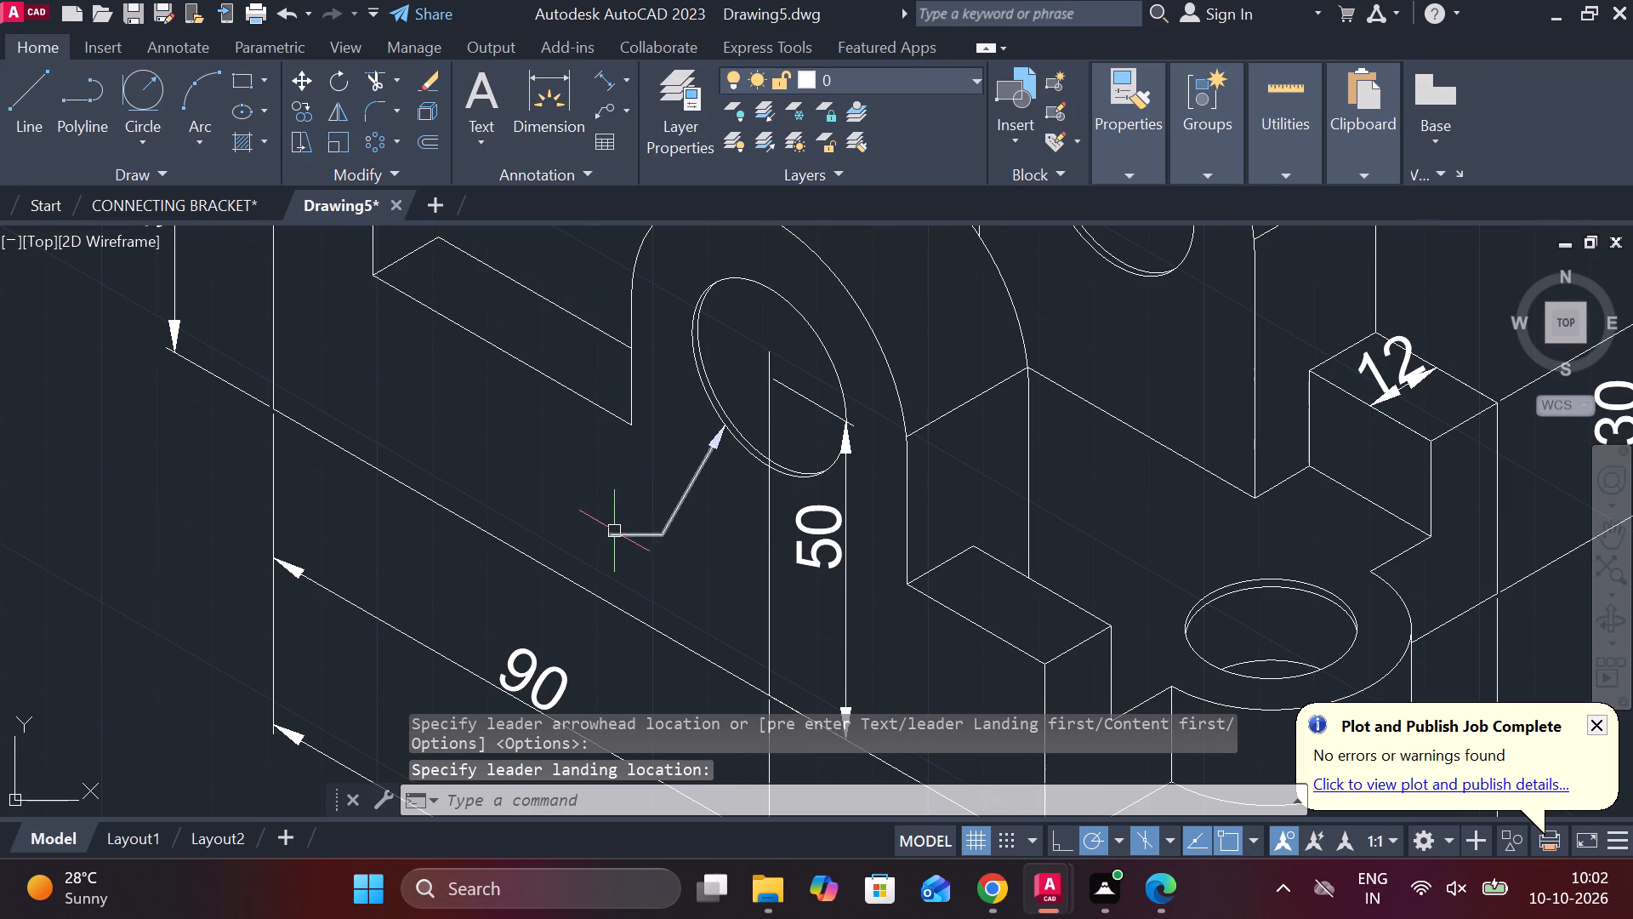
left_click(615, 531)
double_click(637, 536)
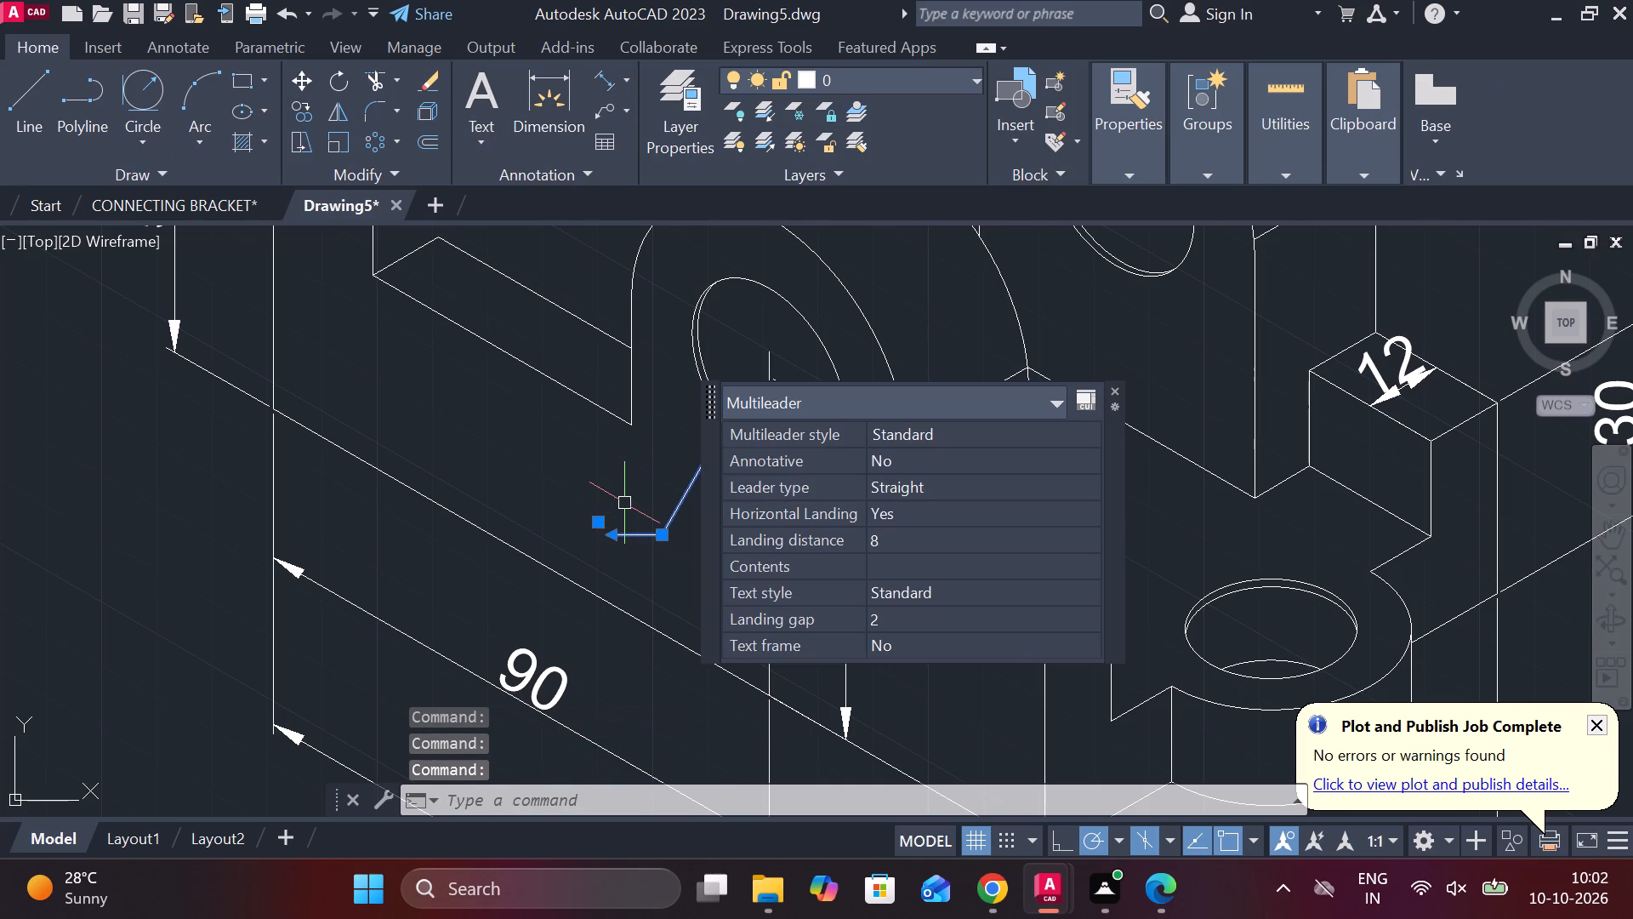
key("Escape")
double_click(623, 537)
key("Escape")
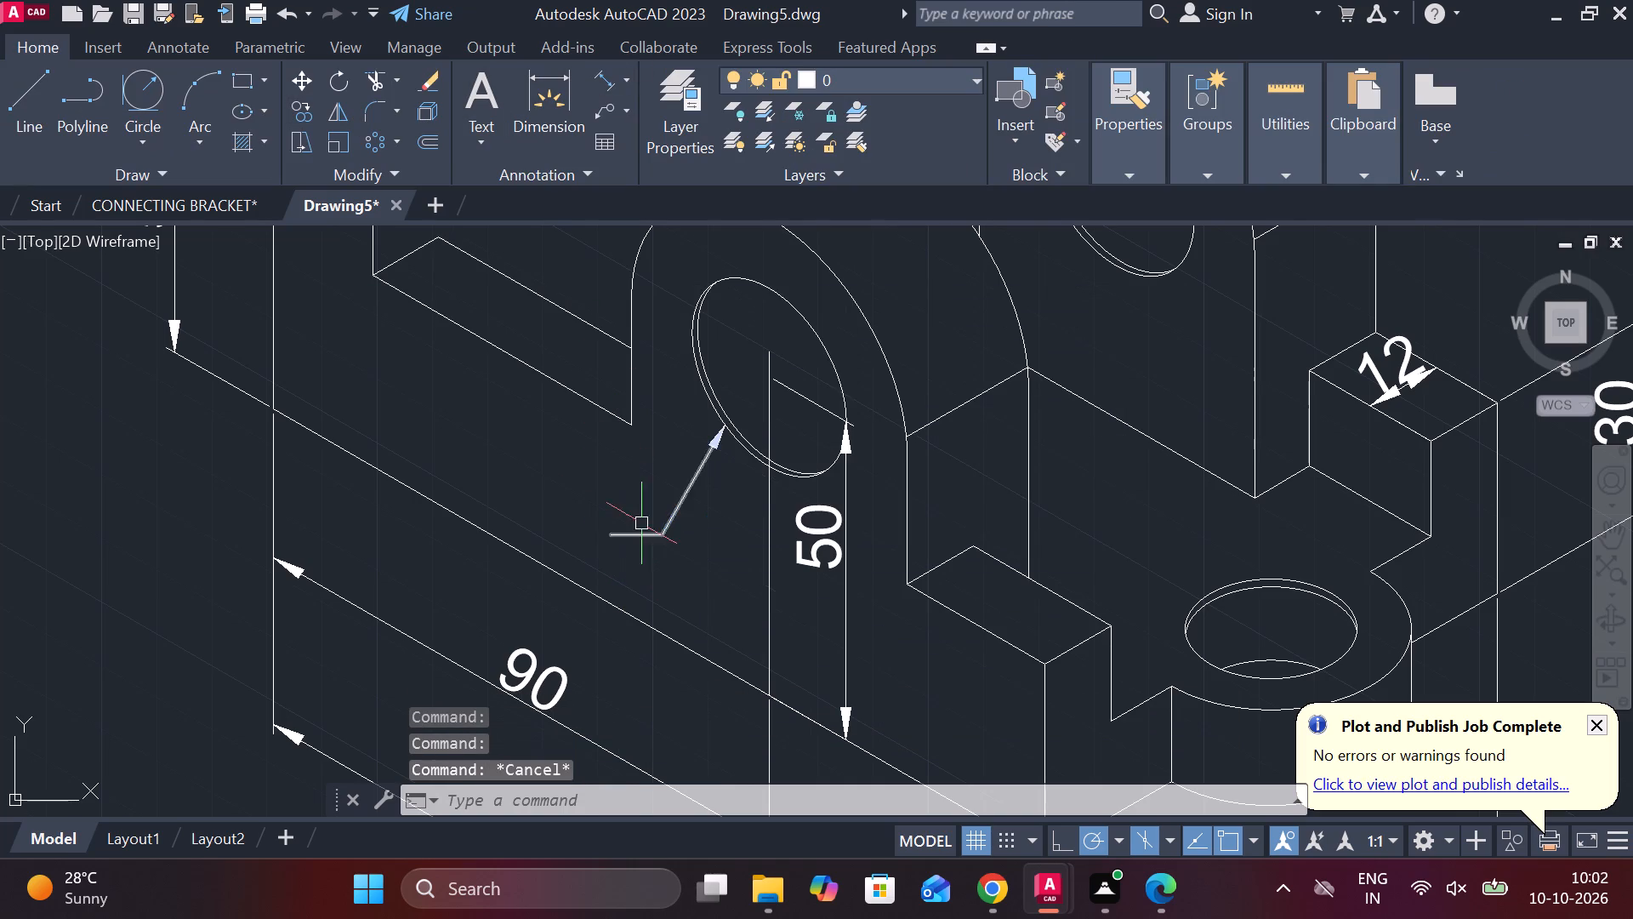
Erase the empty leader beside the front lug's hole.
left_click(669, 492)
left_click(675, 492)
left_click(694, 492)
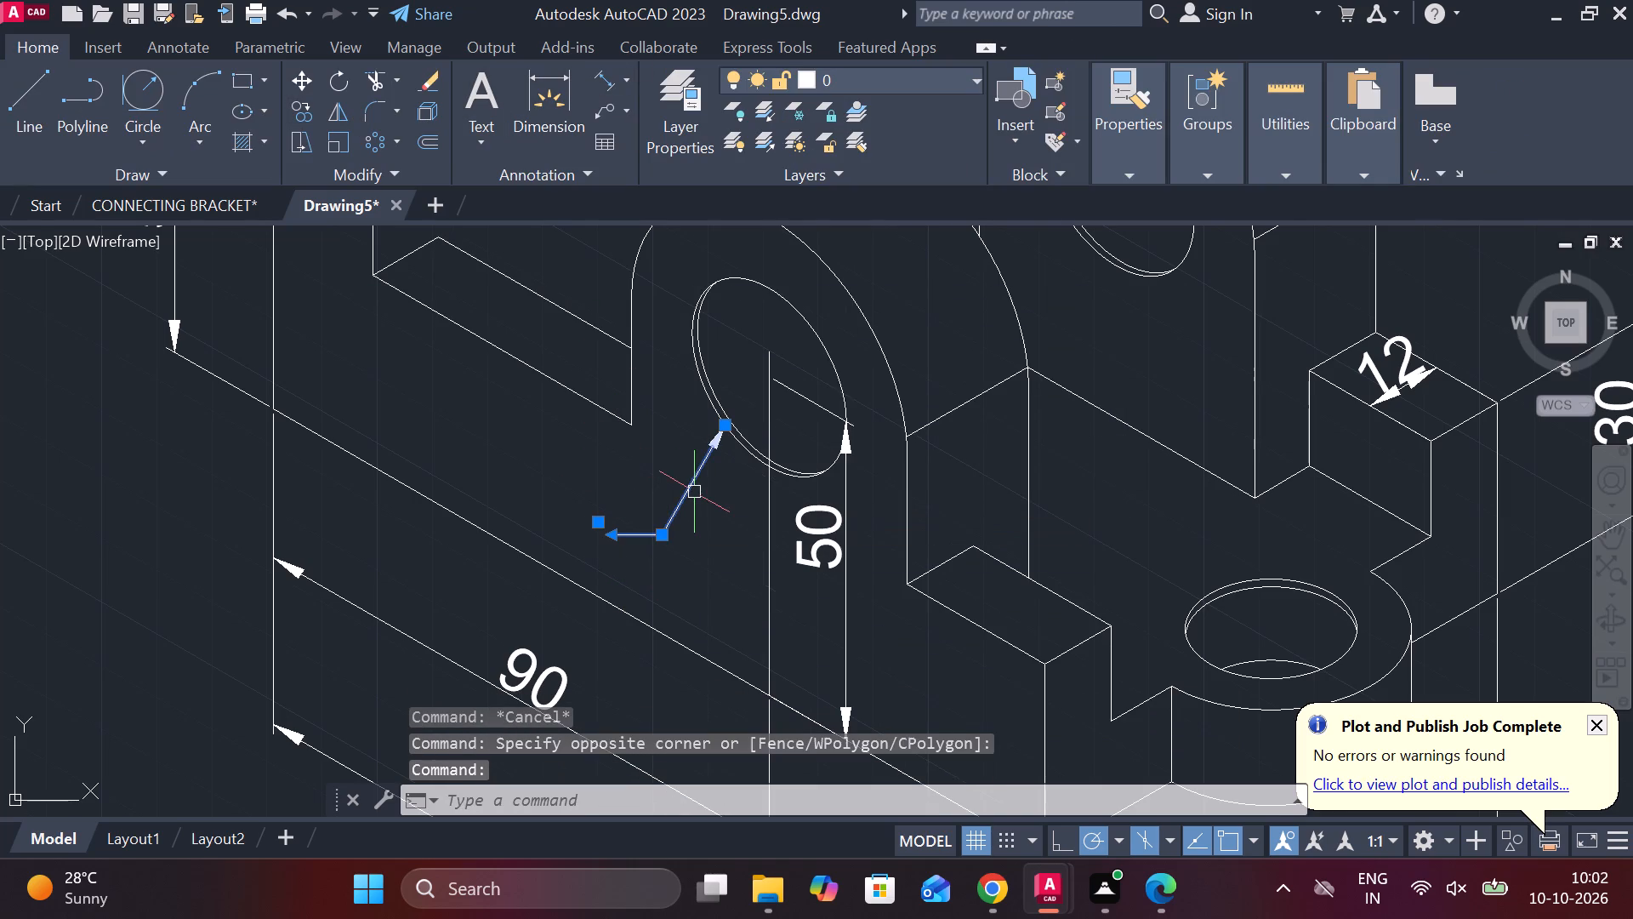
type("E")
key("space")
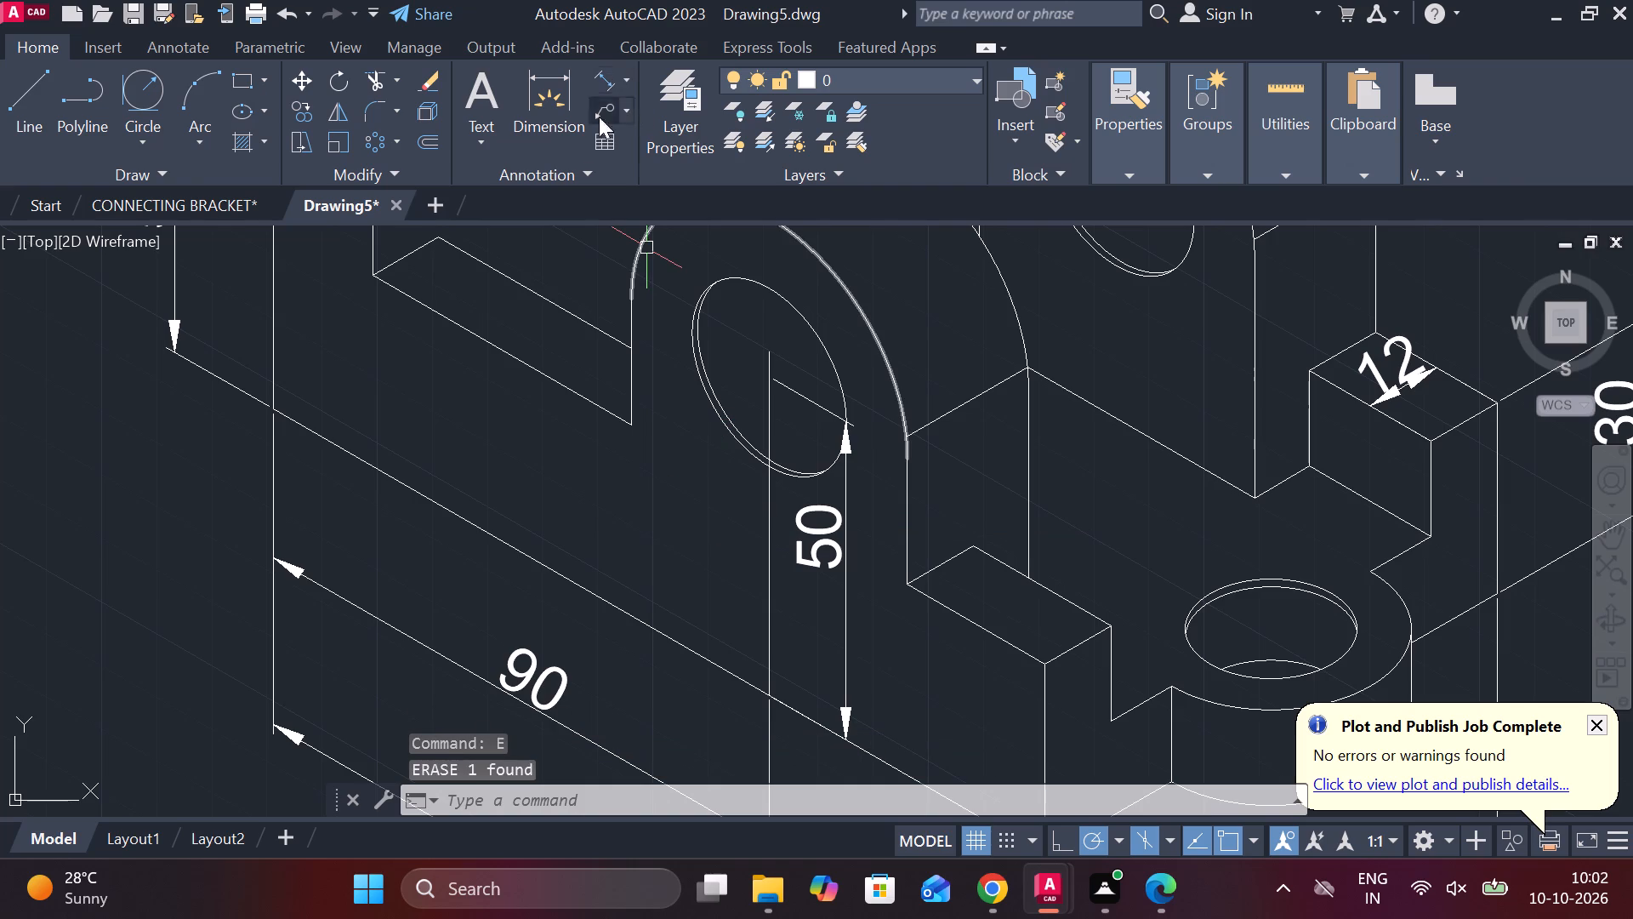
Add a multileader reading Ø28, text height 7, pointing to the edge of the front upright lug's hole.
left_click(602, 106)
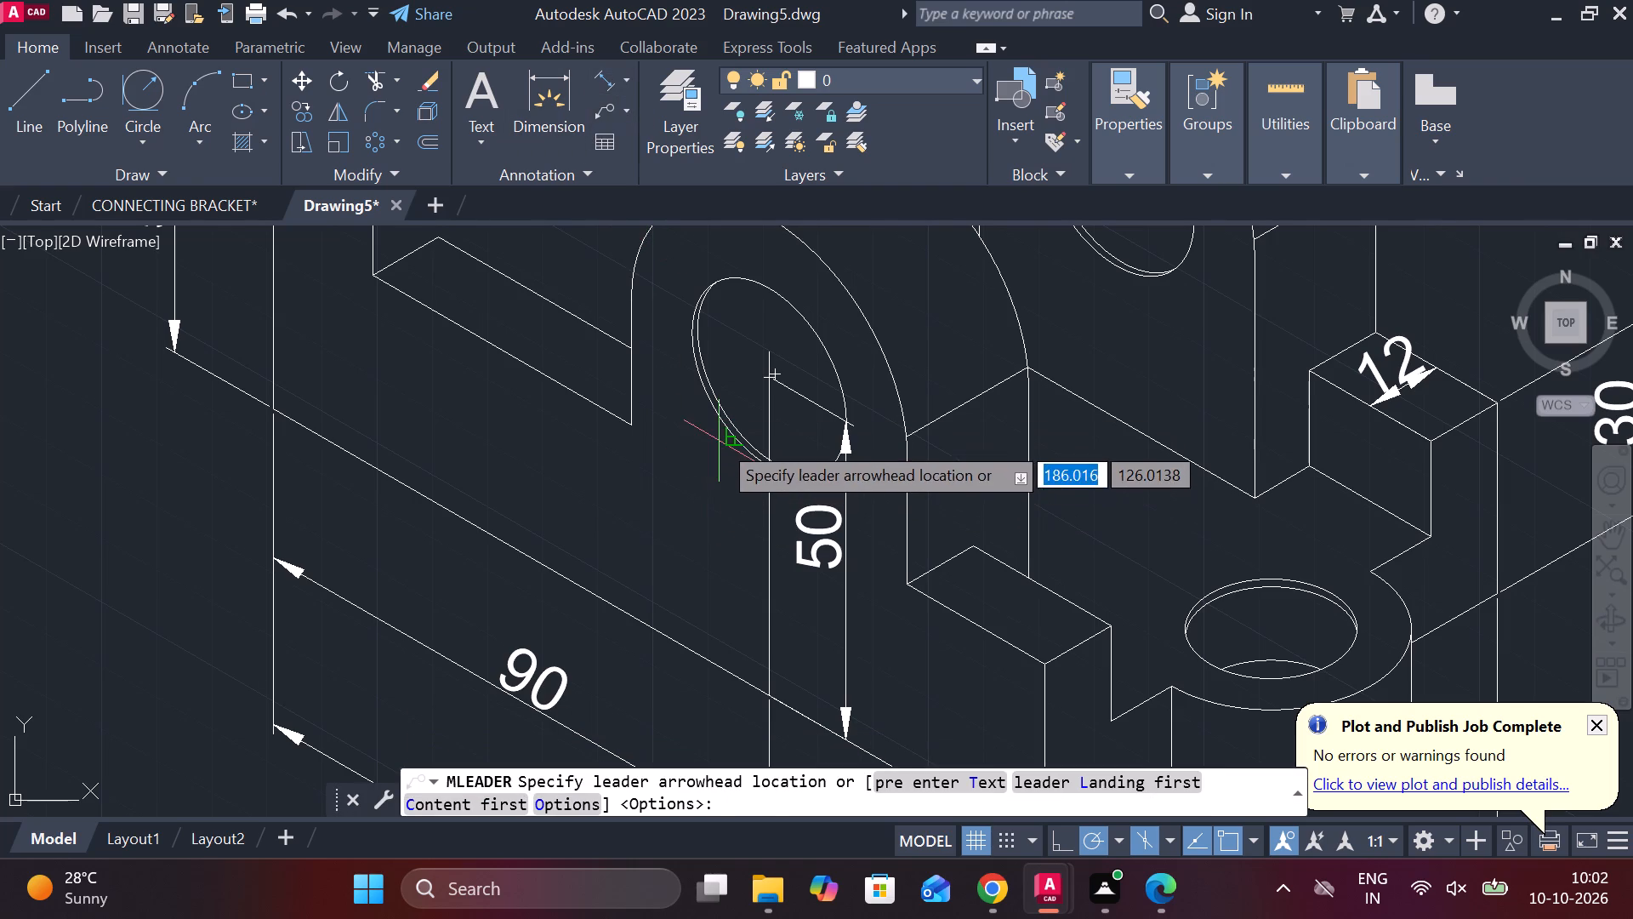
left_click(719, 441)
left_click(685, 511)
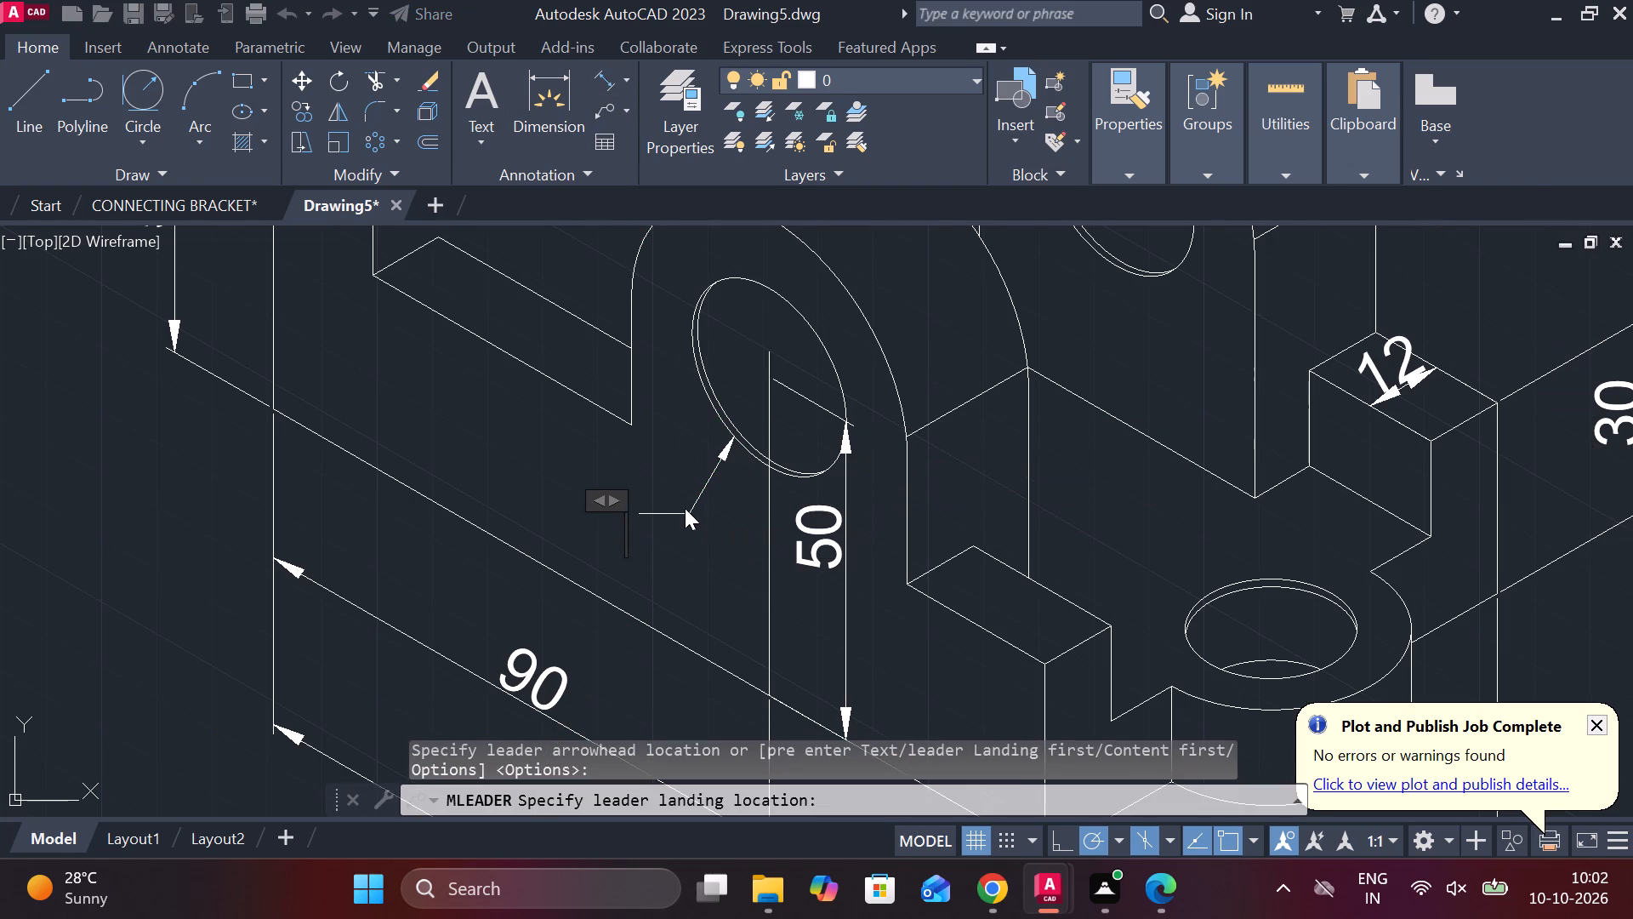
left_click(1076, 106)
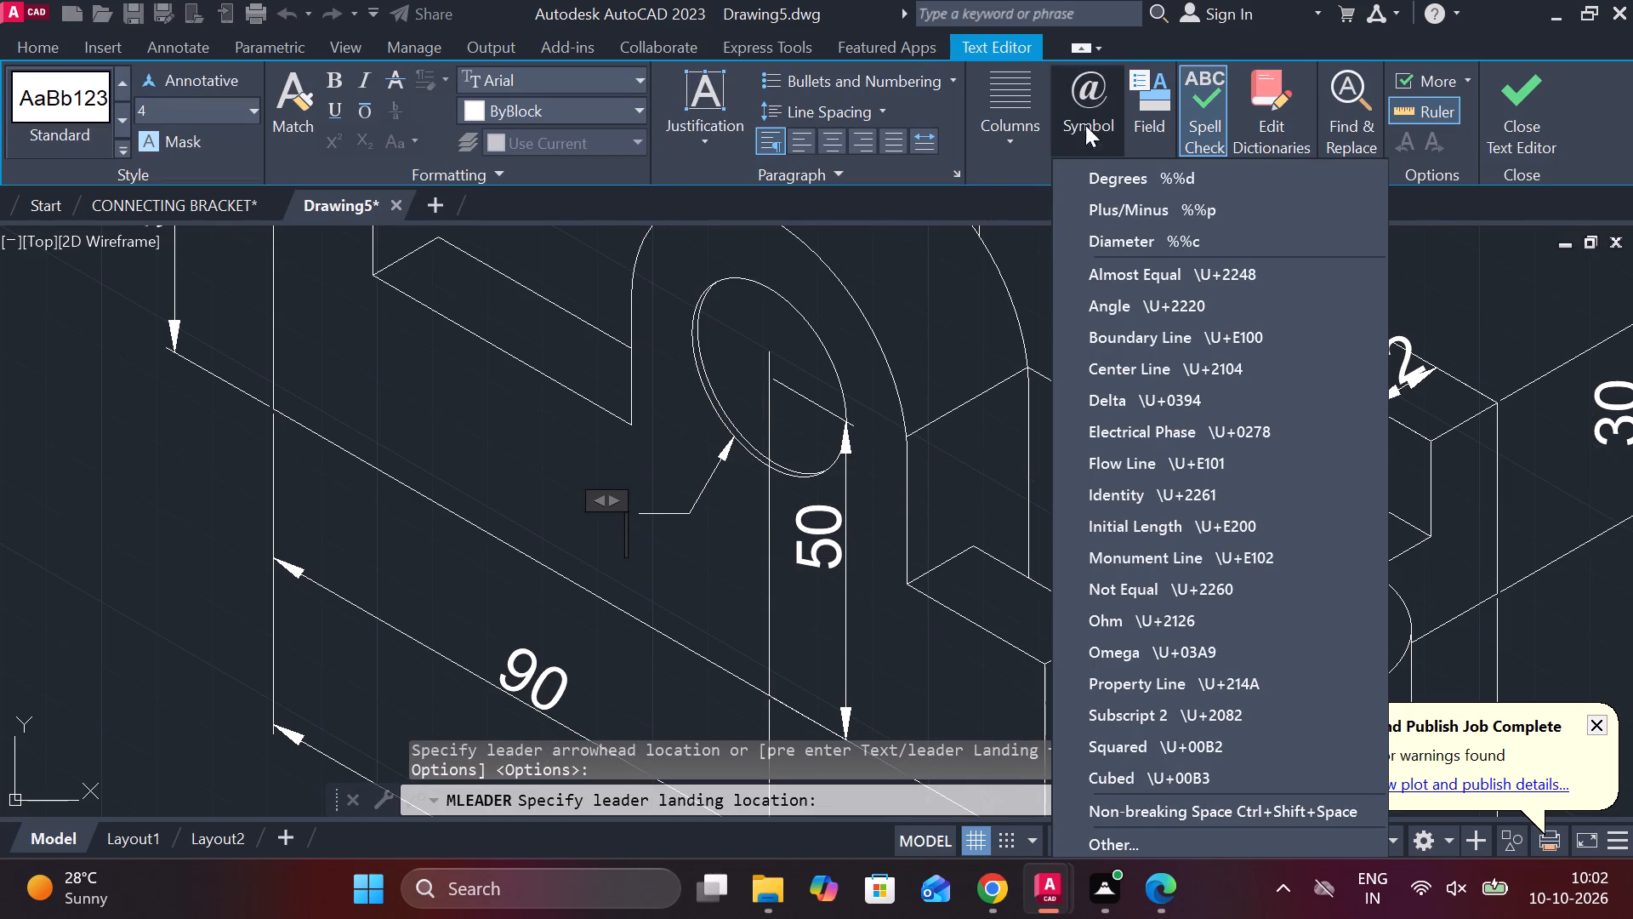
left_click(1125, 239)
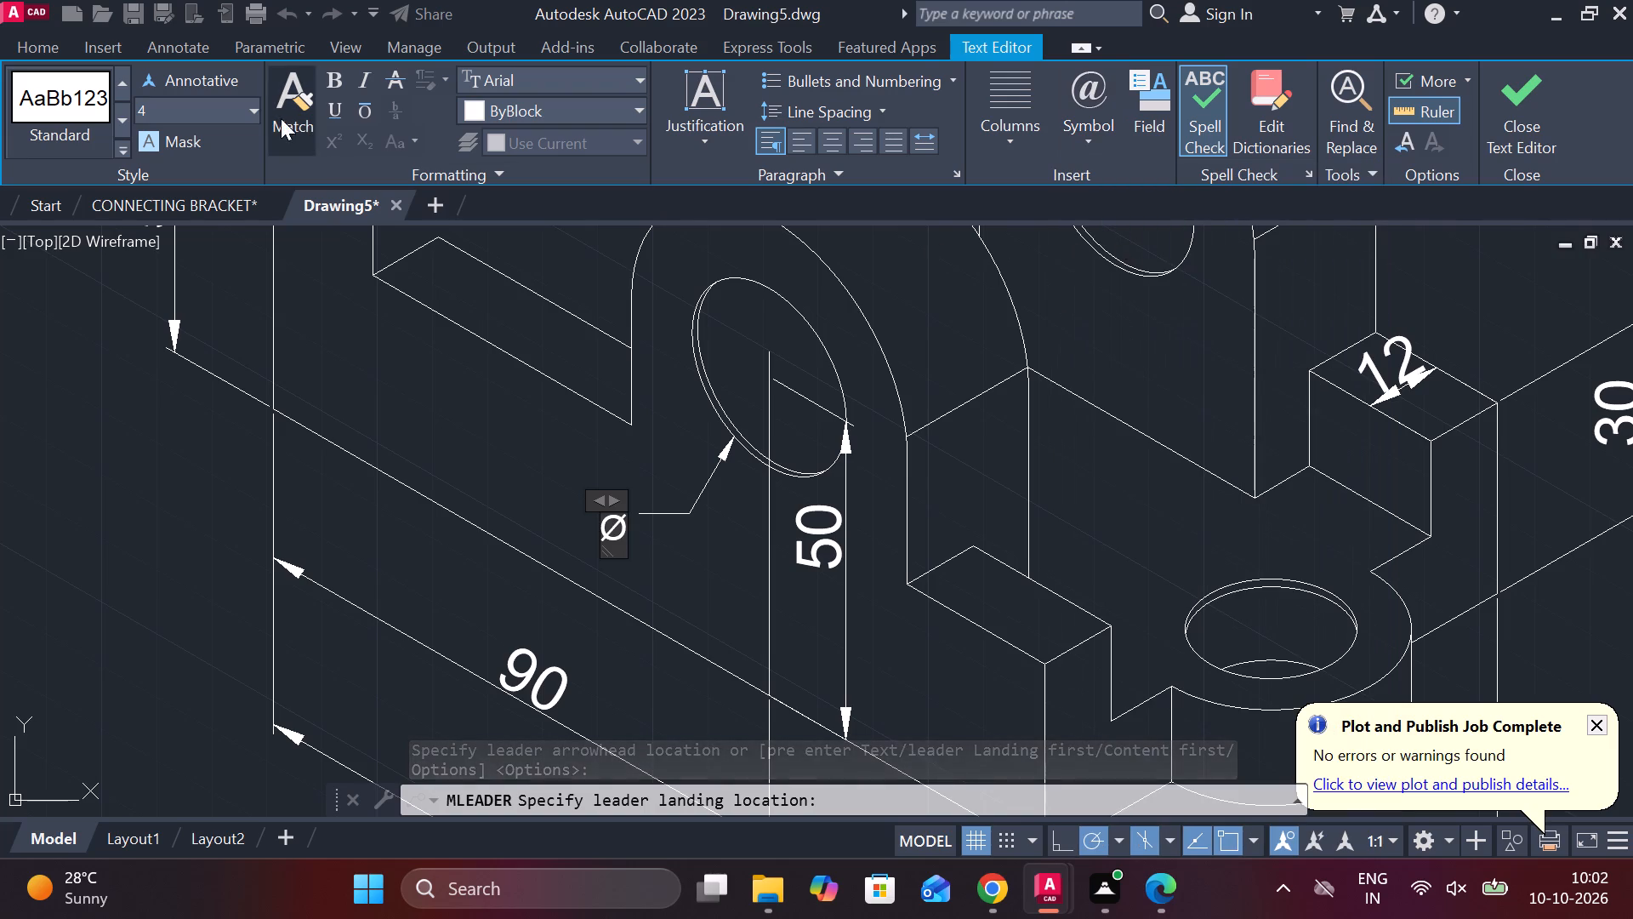
left_click(257, 112)
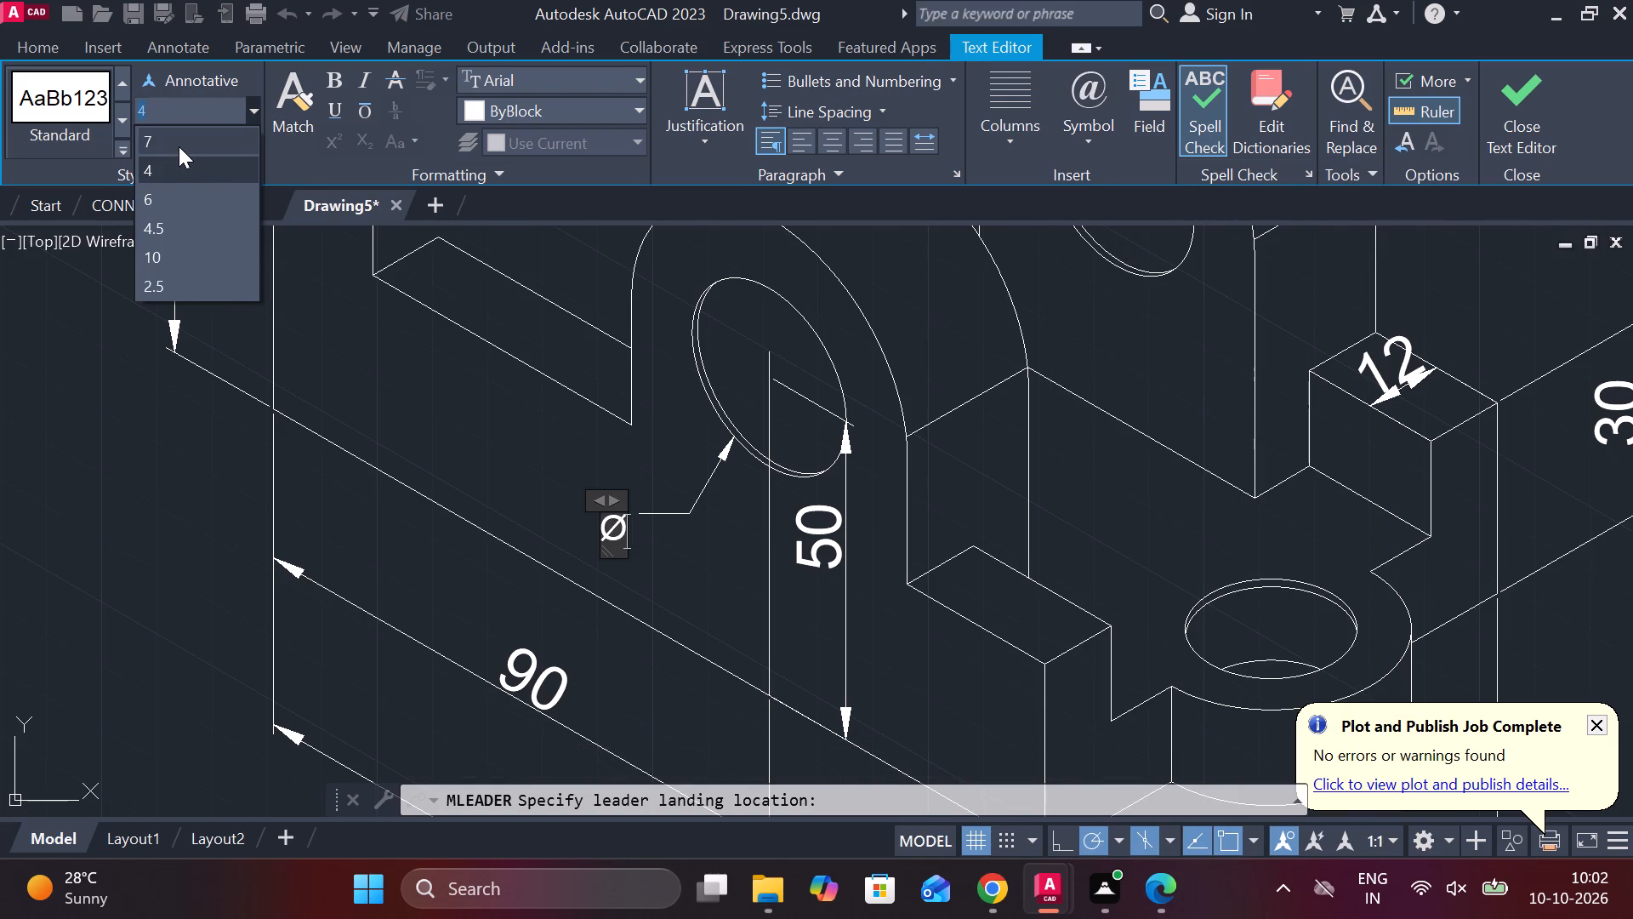
left_click(179, 146)
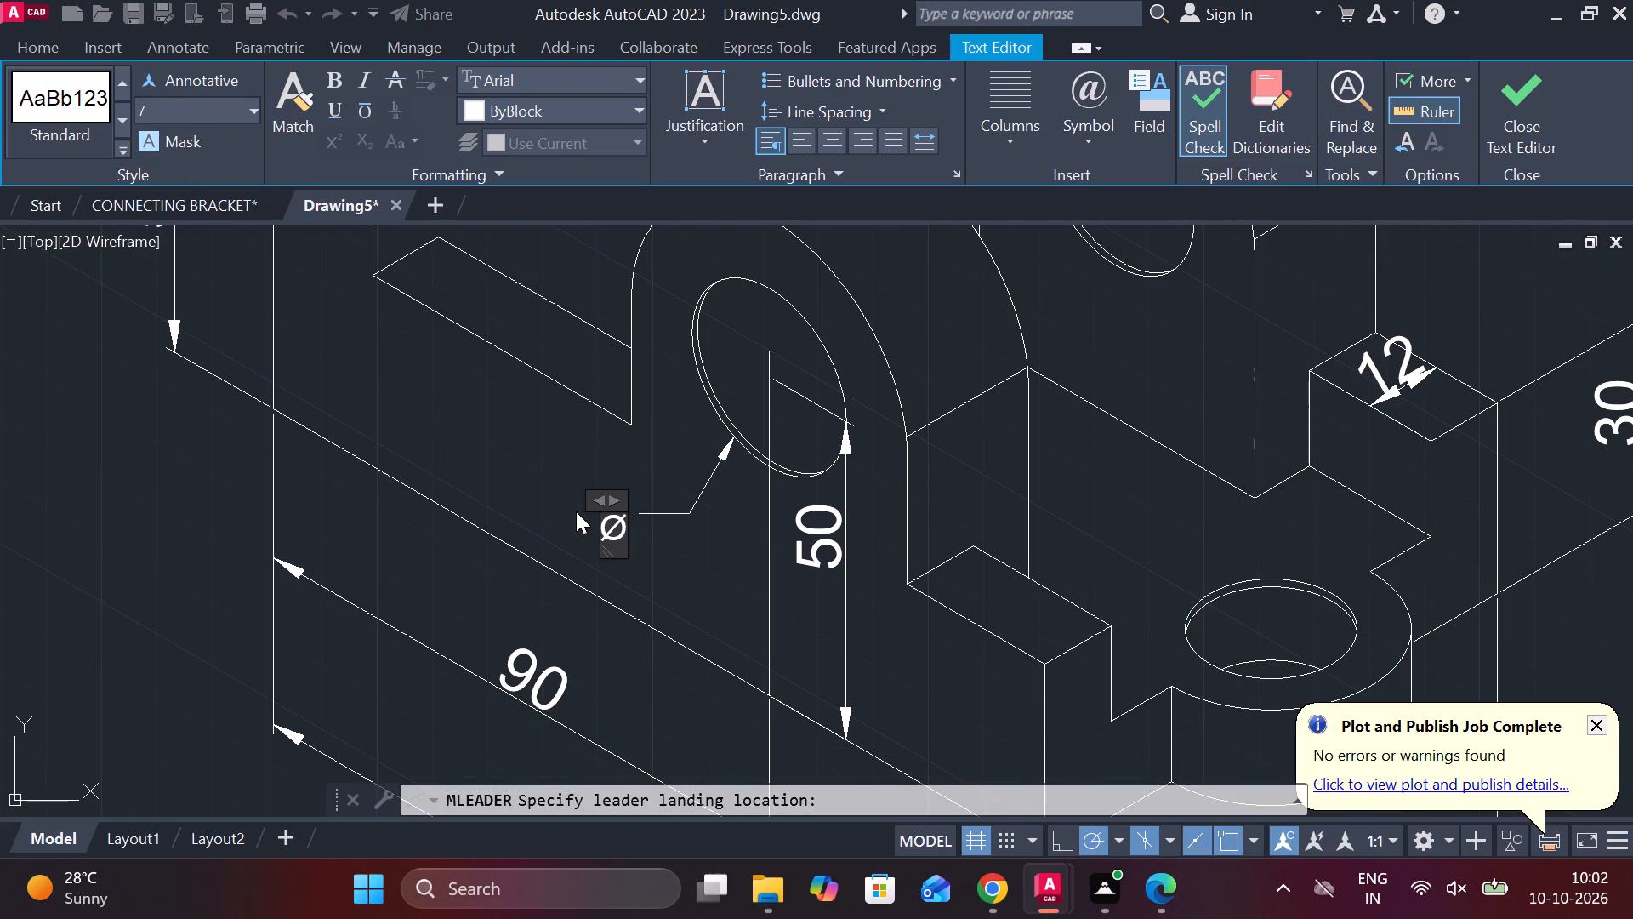
key("2")
key("8")
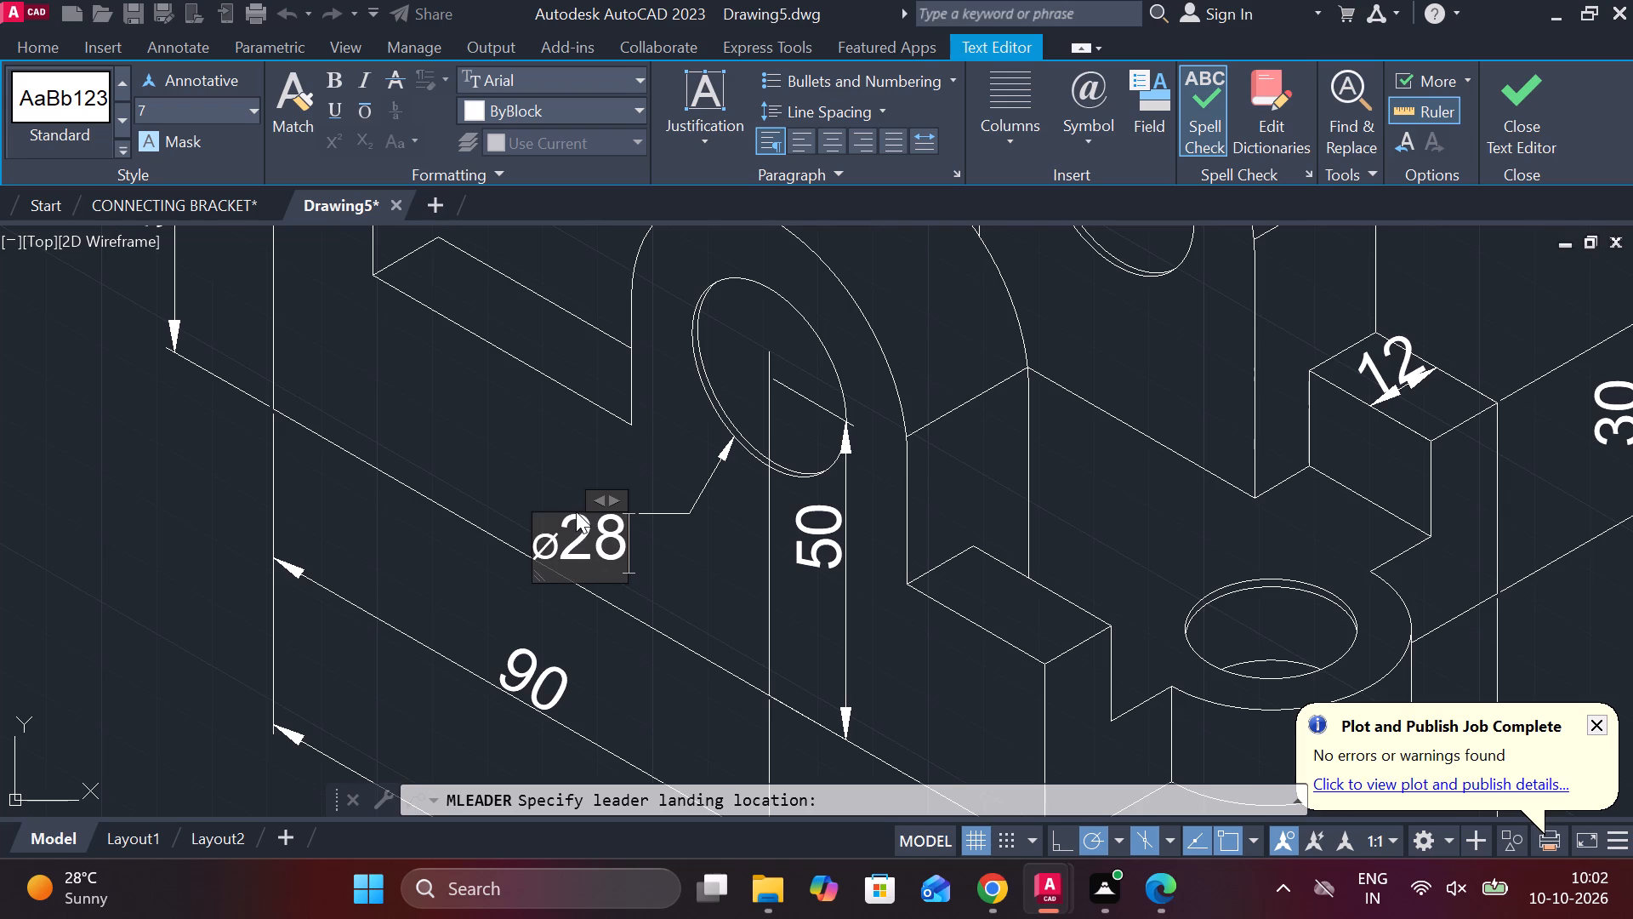
left_click_drag(614, 542, 589, 544)
left_click_drag(589, 544, 537, 544)
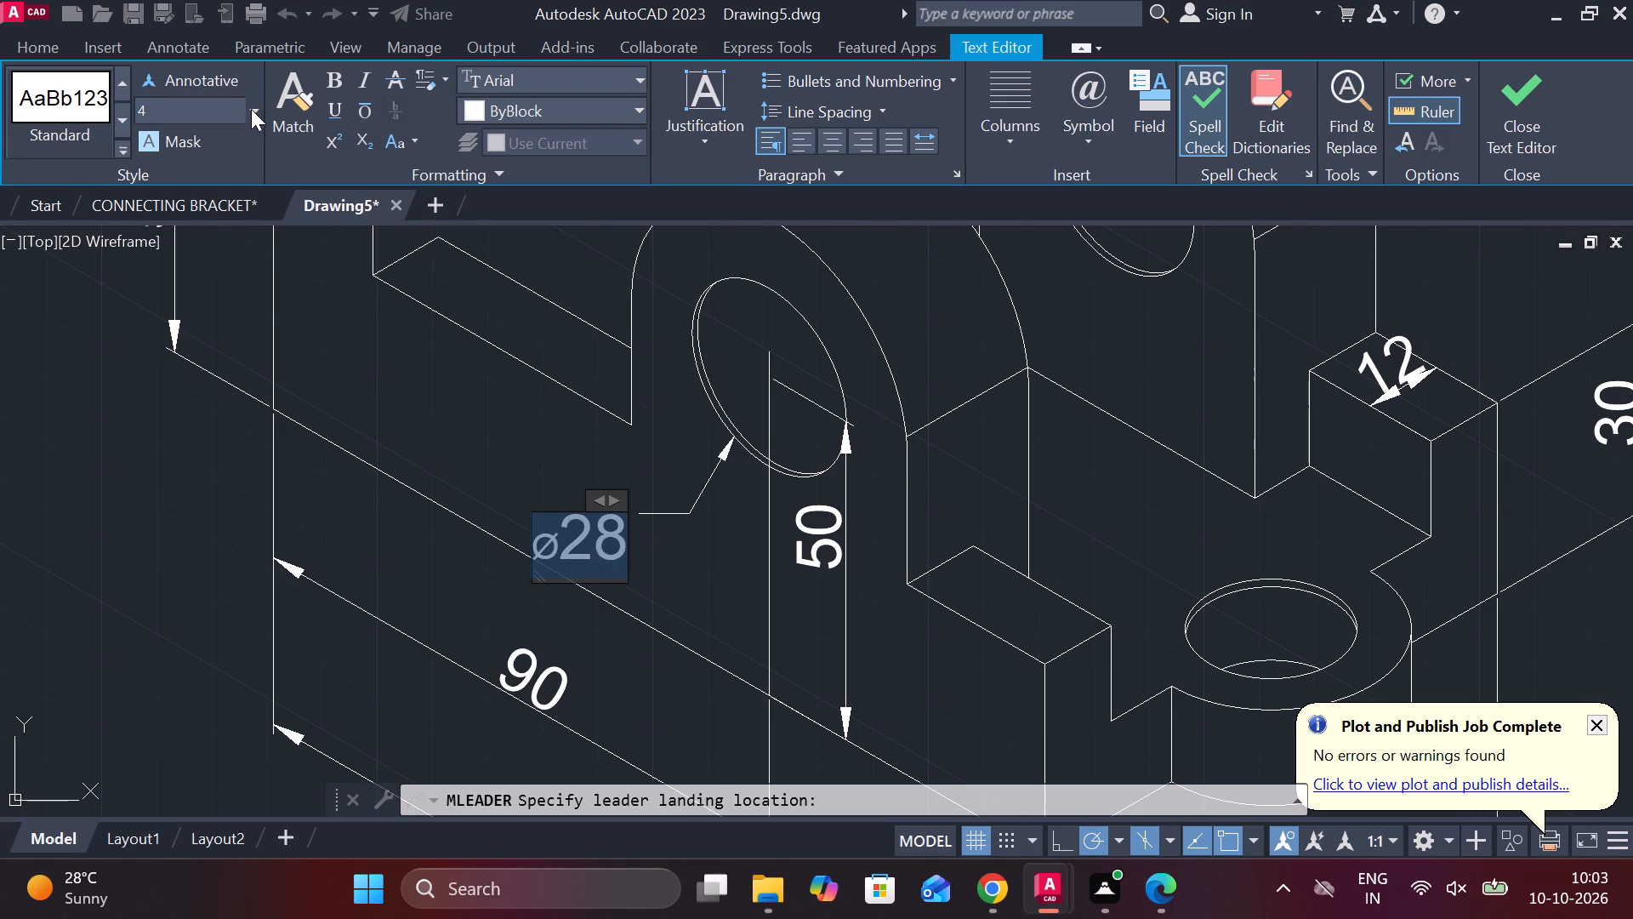
left_click(251, 109)
left_click(196, 145)
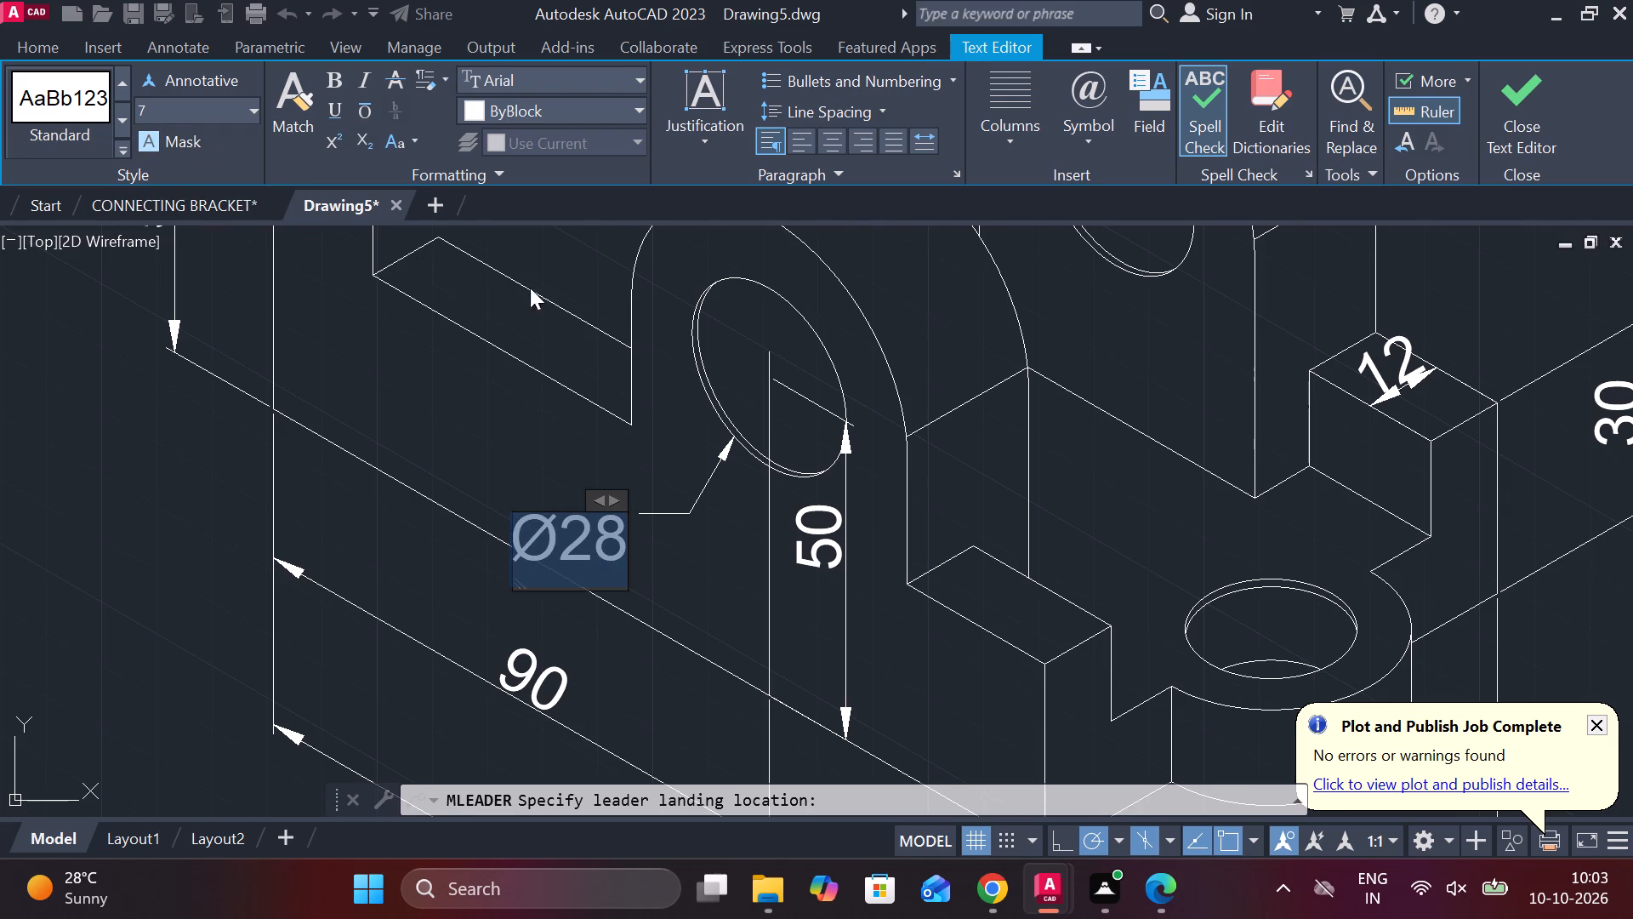
left_click(1482, 106)
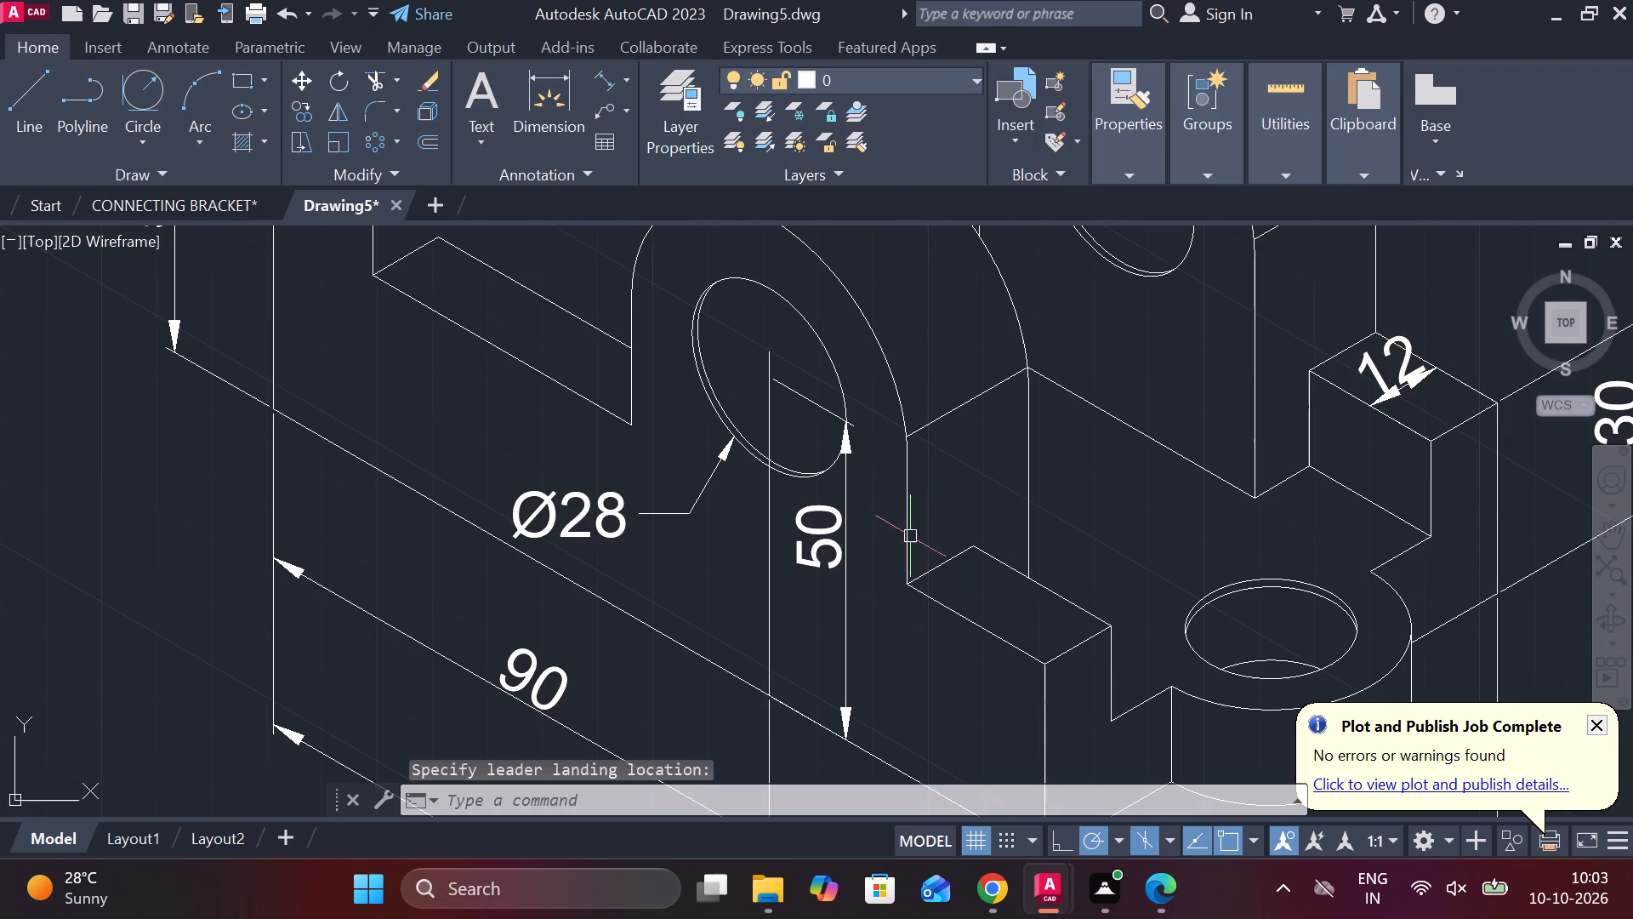
Add a multileader reading R18, text height 7, pointing to the outer top arc of the base's rounded end tab.
scroll(909, 536, "down", 2)
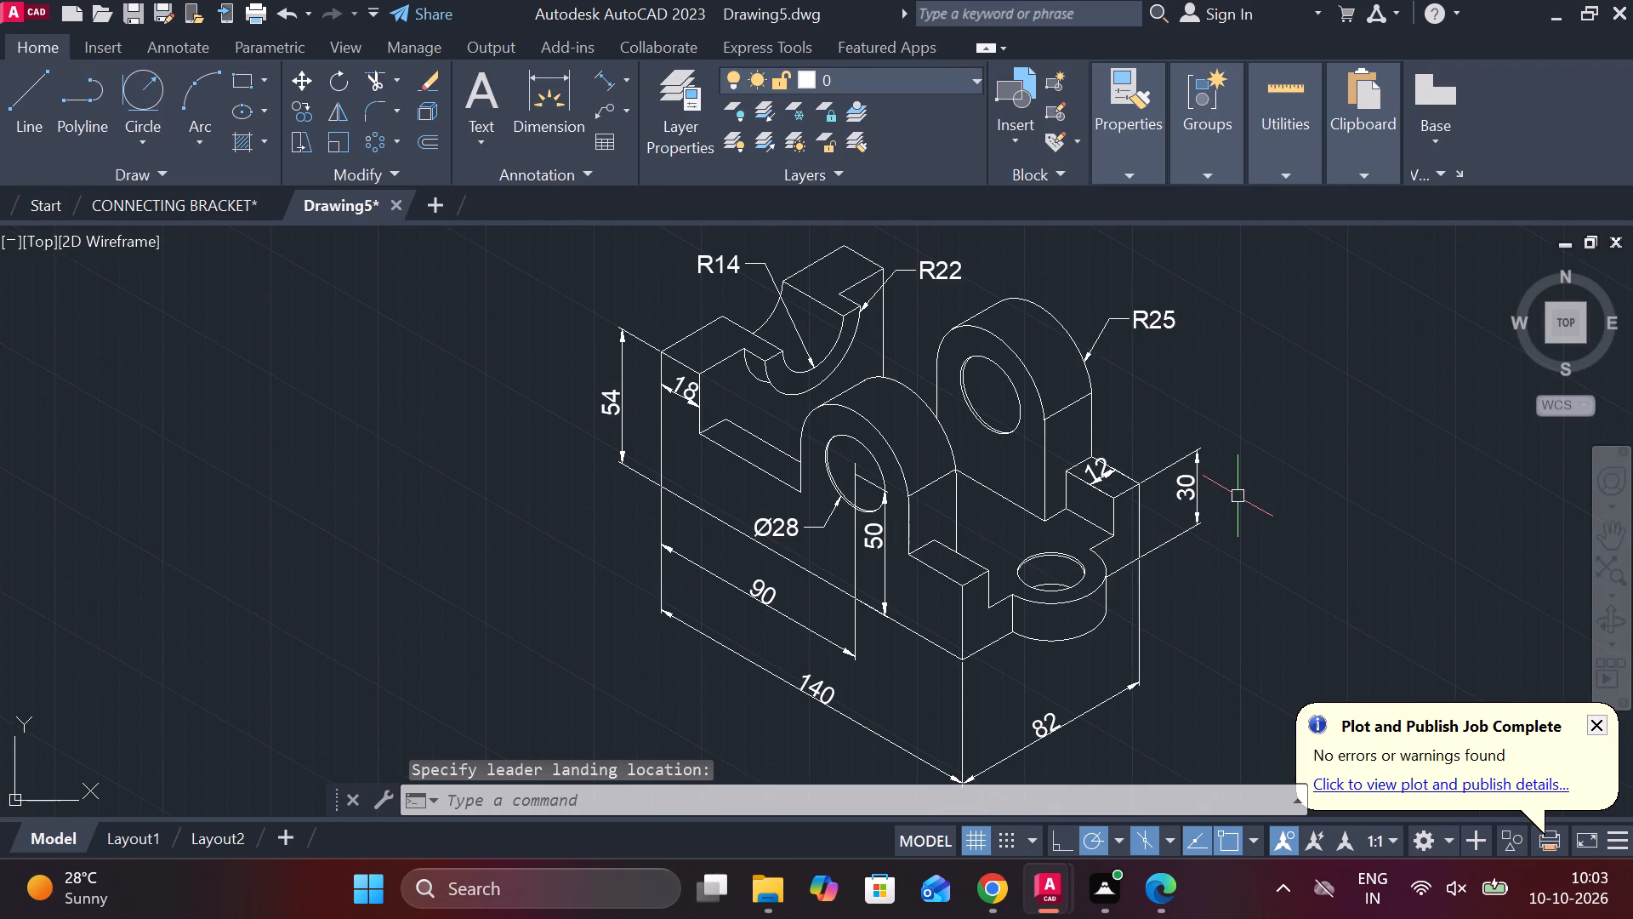
middle_click_drag(1240, 503, 1032, 396)
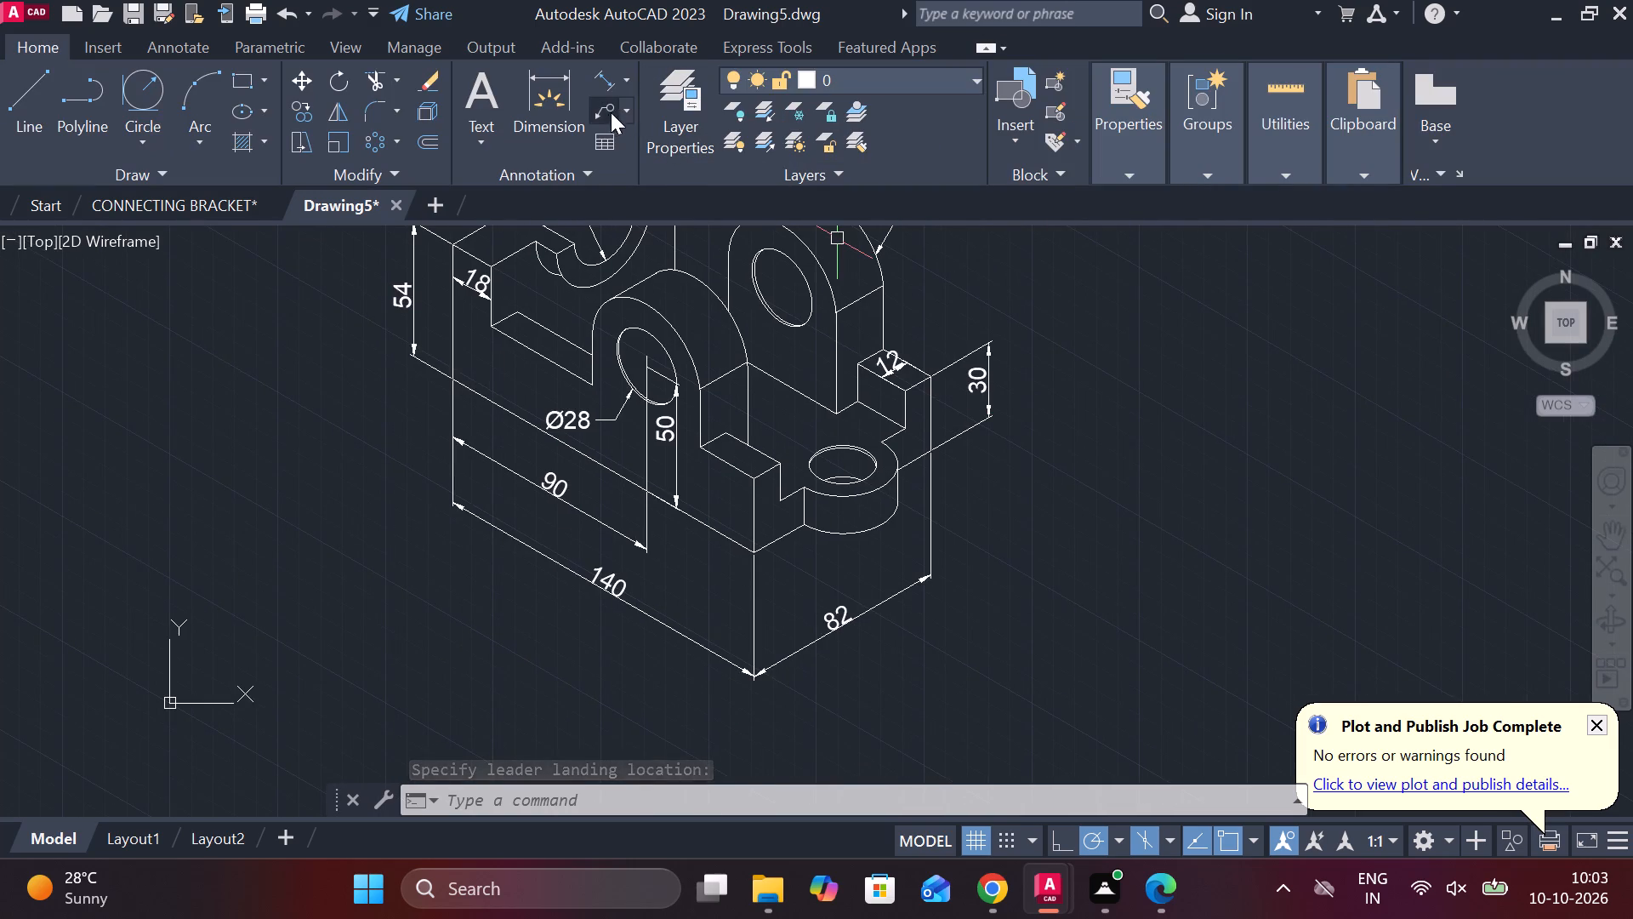
left_click(607, 116)
scroll(741, 334, "up", 2)
middle_click_drag(819, 334, 604, 182)
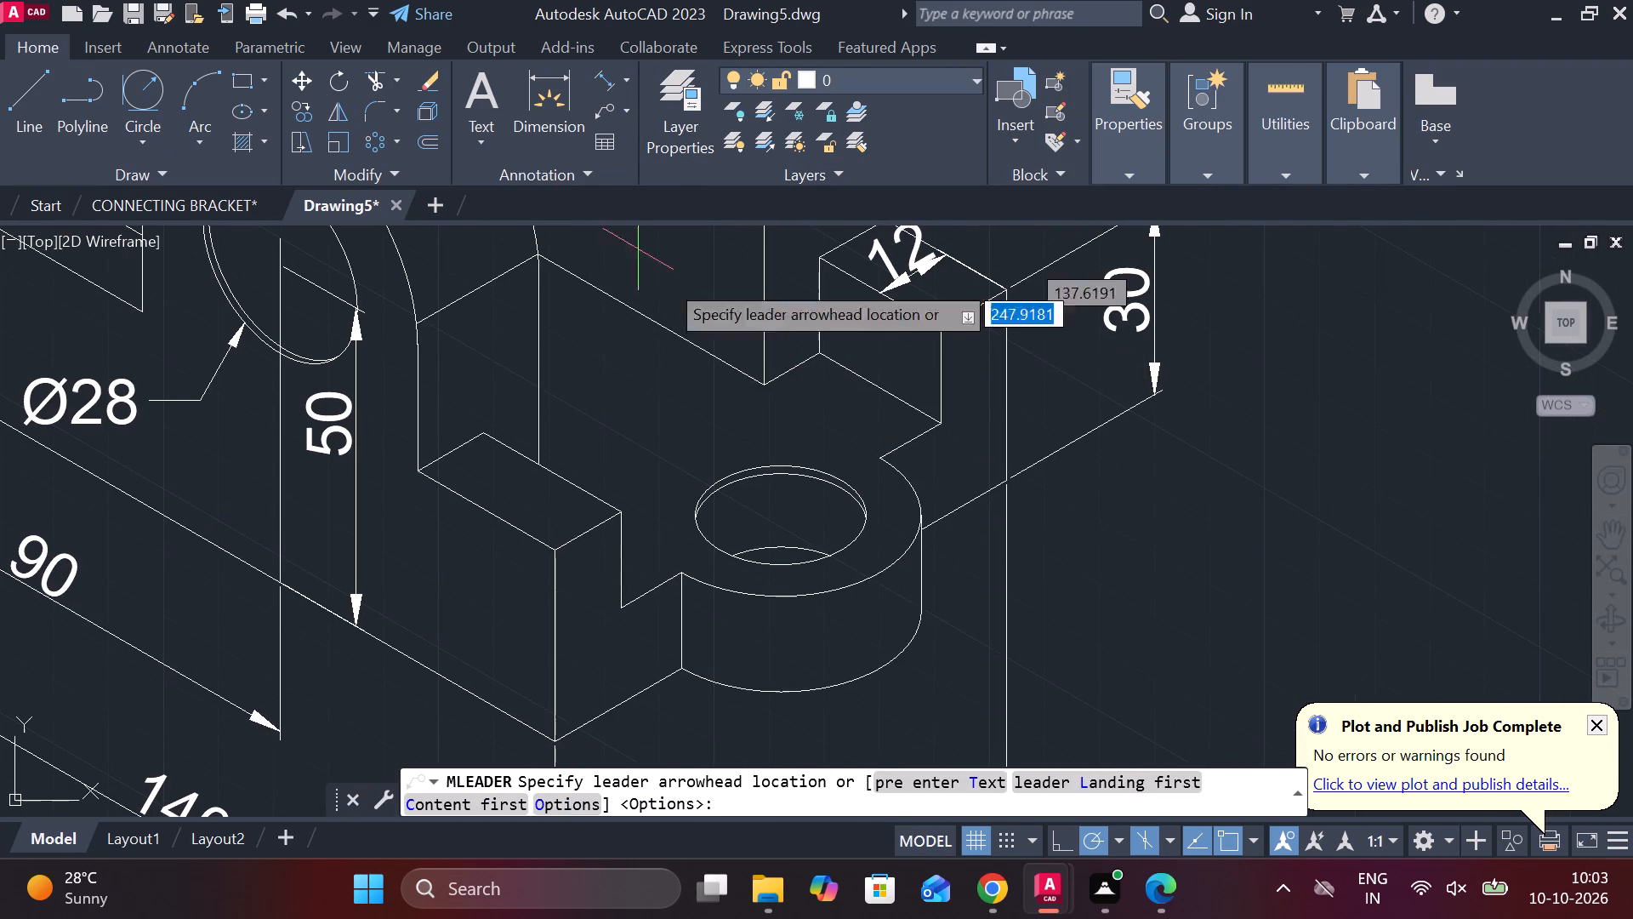
middle_click_drag(871, 567, 792, 499)
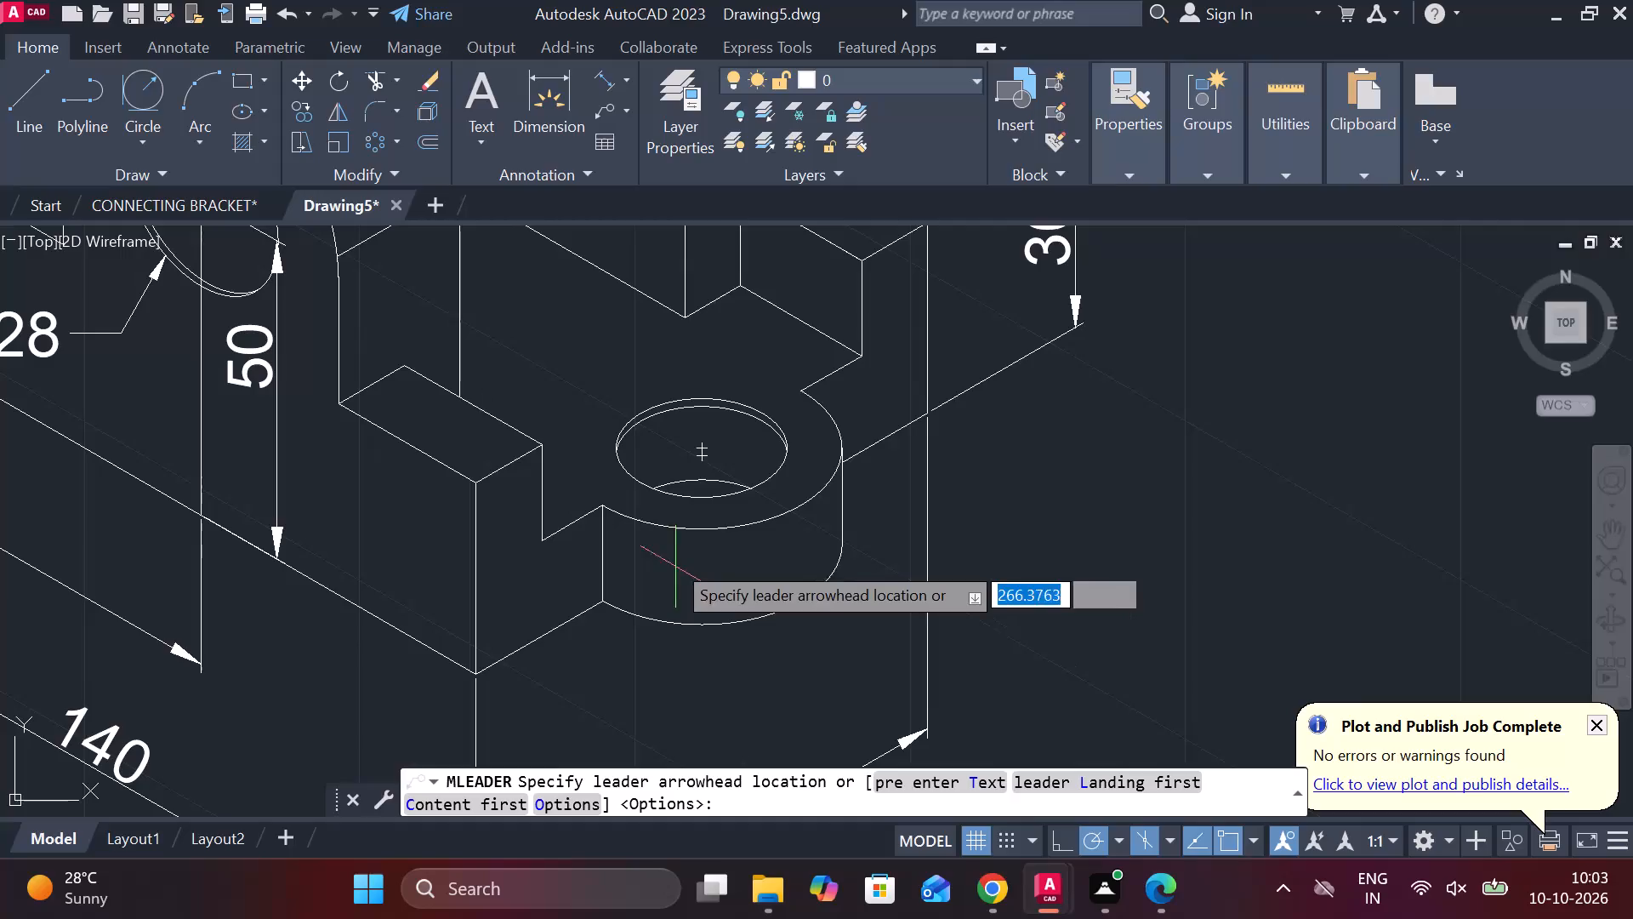
left_click(678, 536)
middle_click_drag(621, 673, 740, 468)
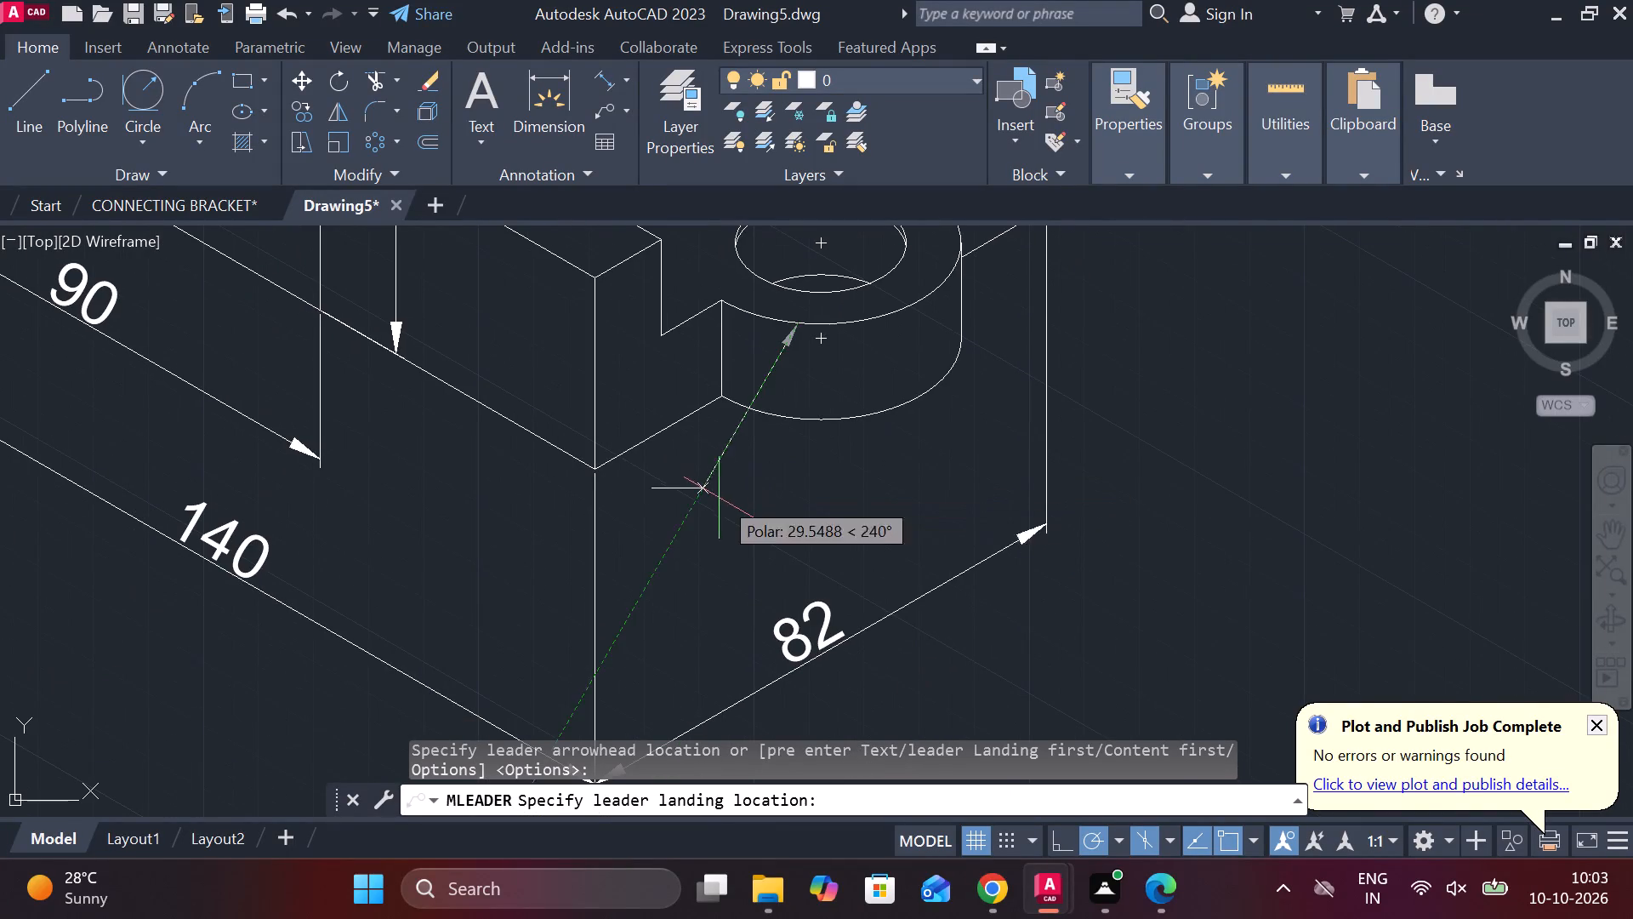
left_click(744, 515)
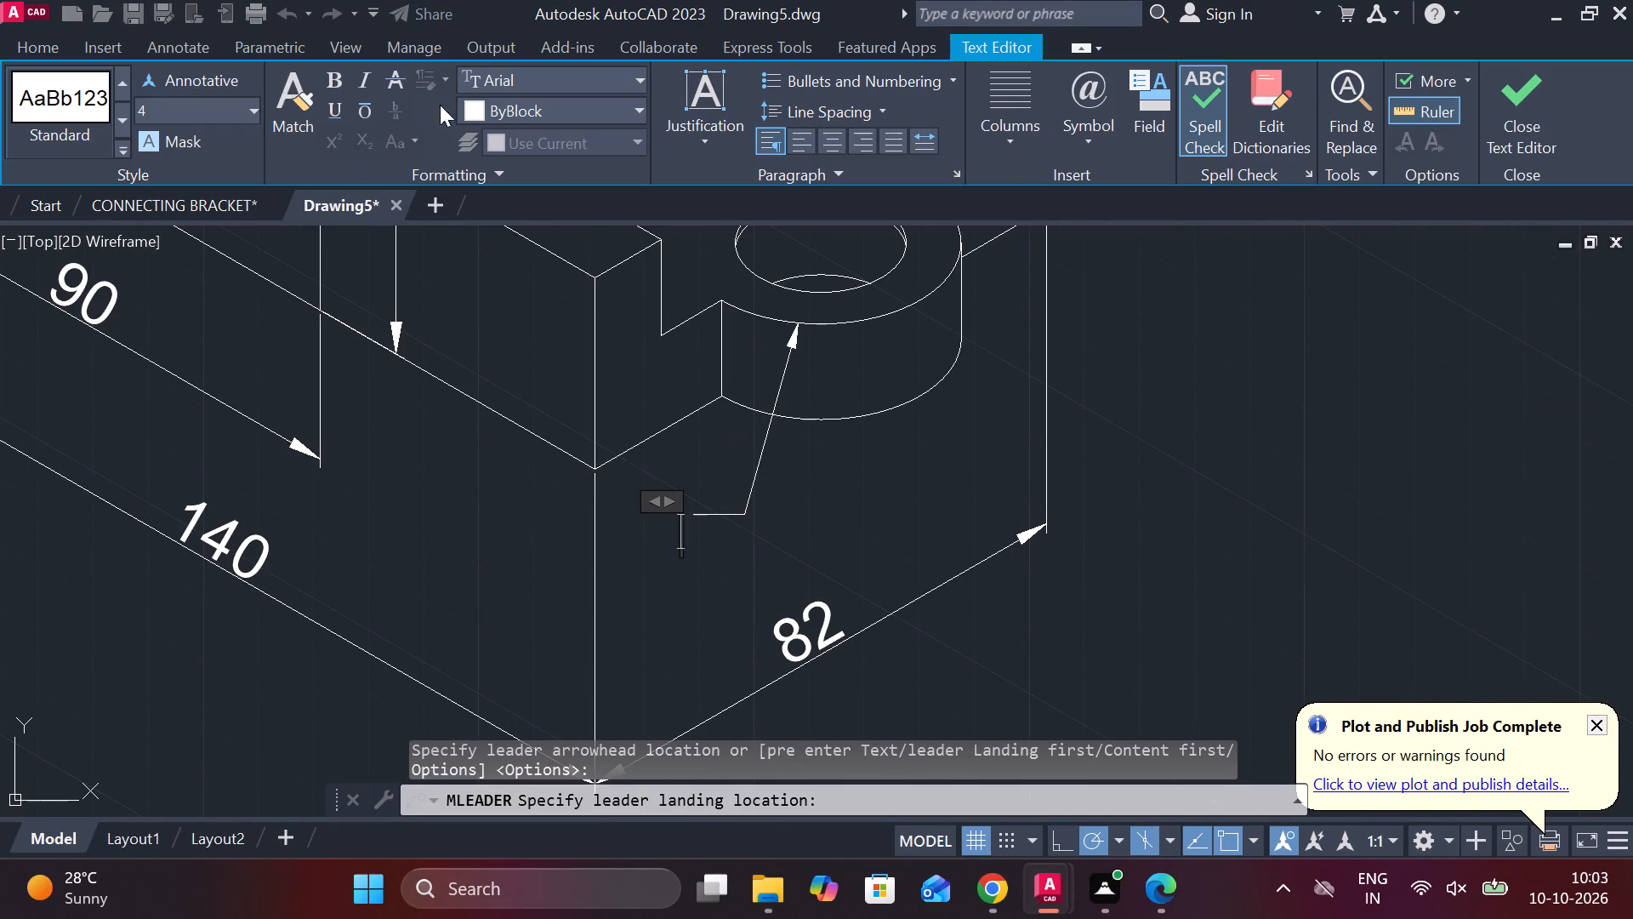
left_click(252, 115)
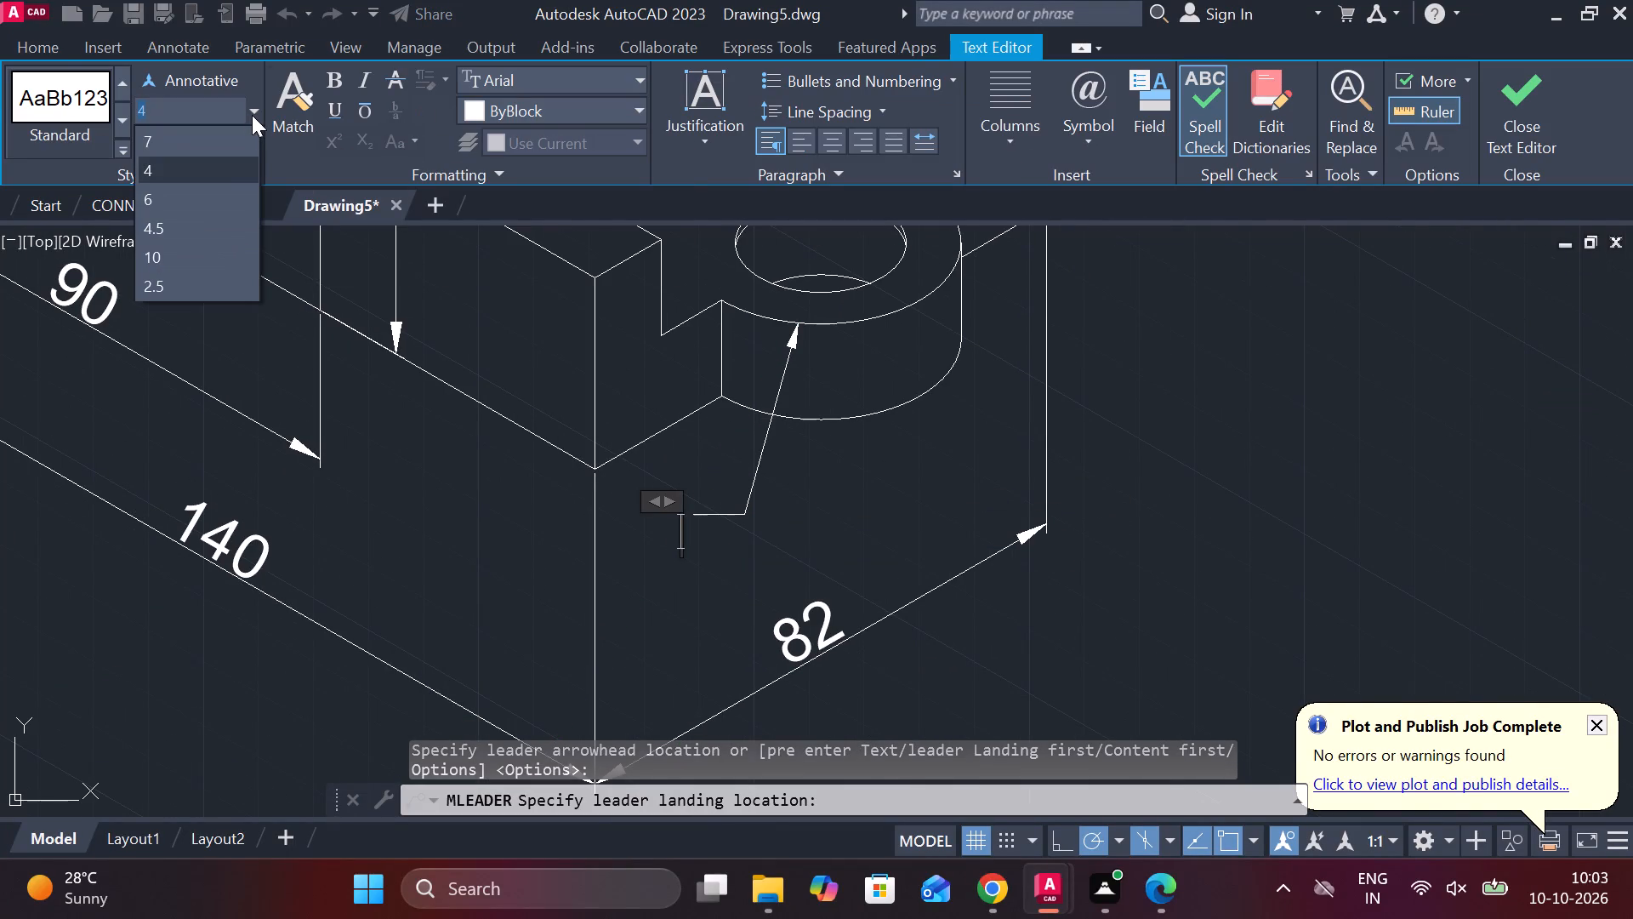
left_click(160, 147)
key("r")
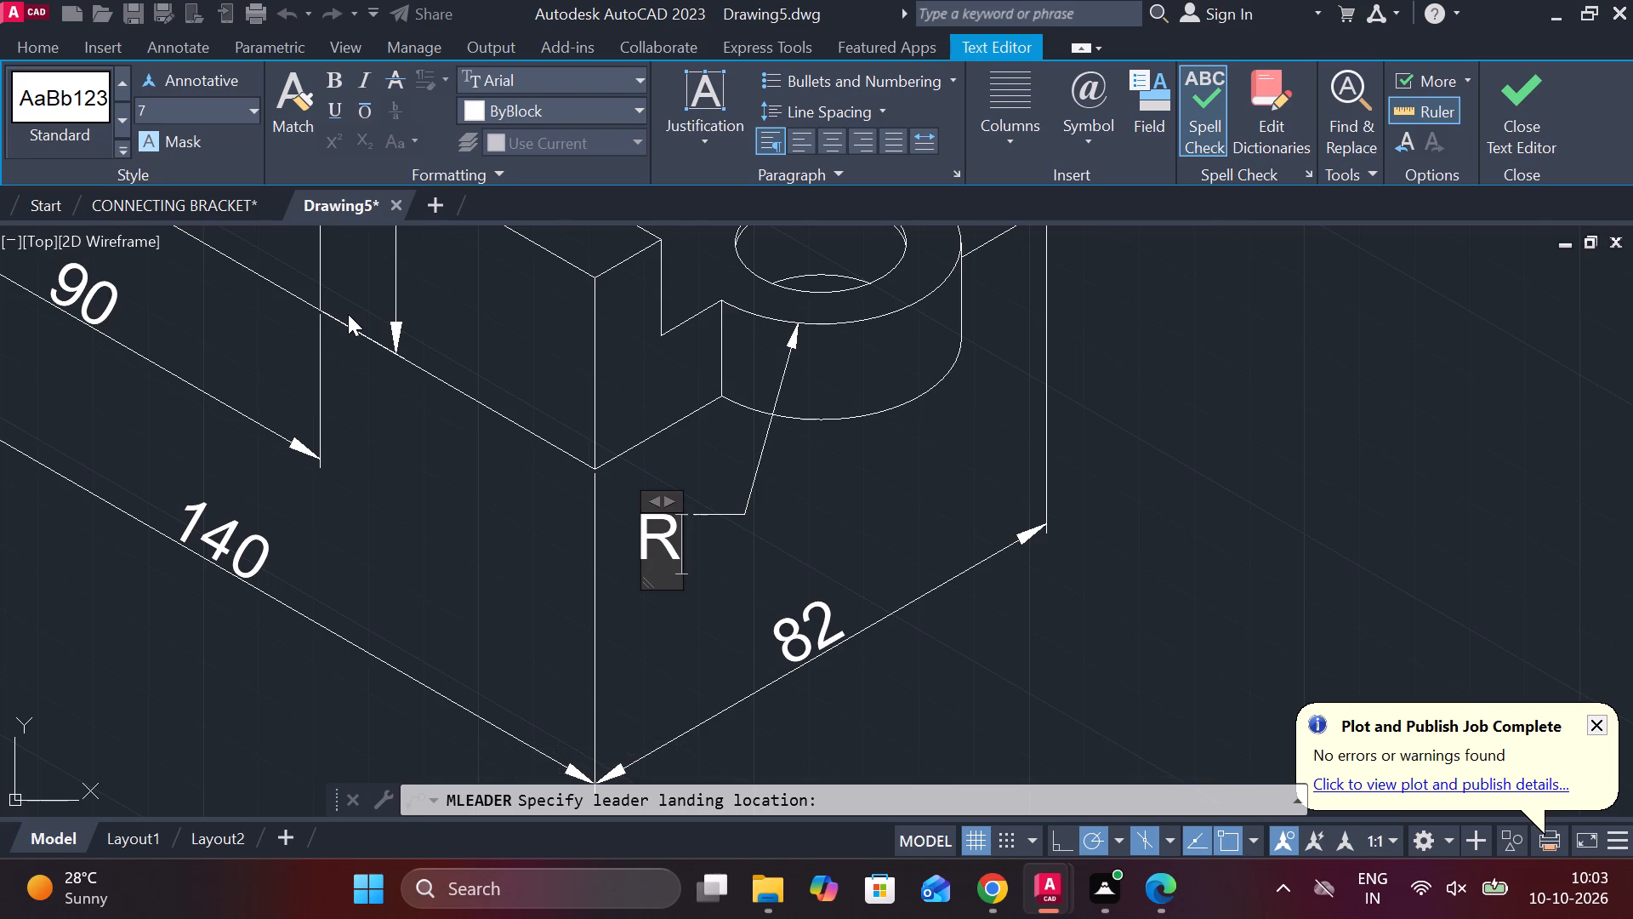
type("18")
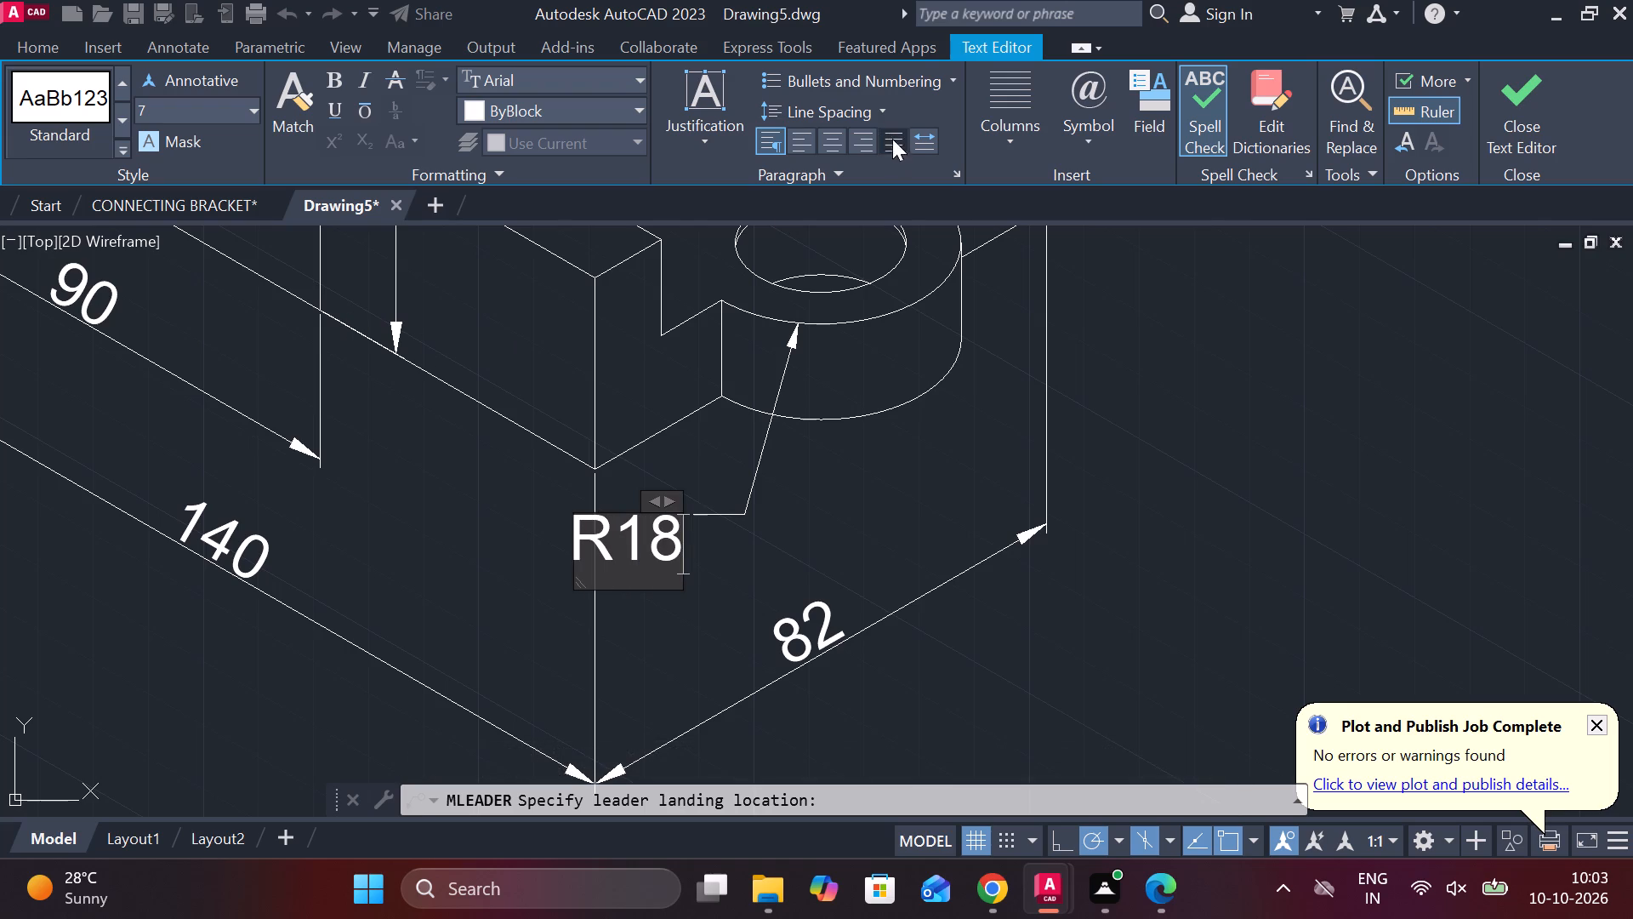
left_click(1516, 96)
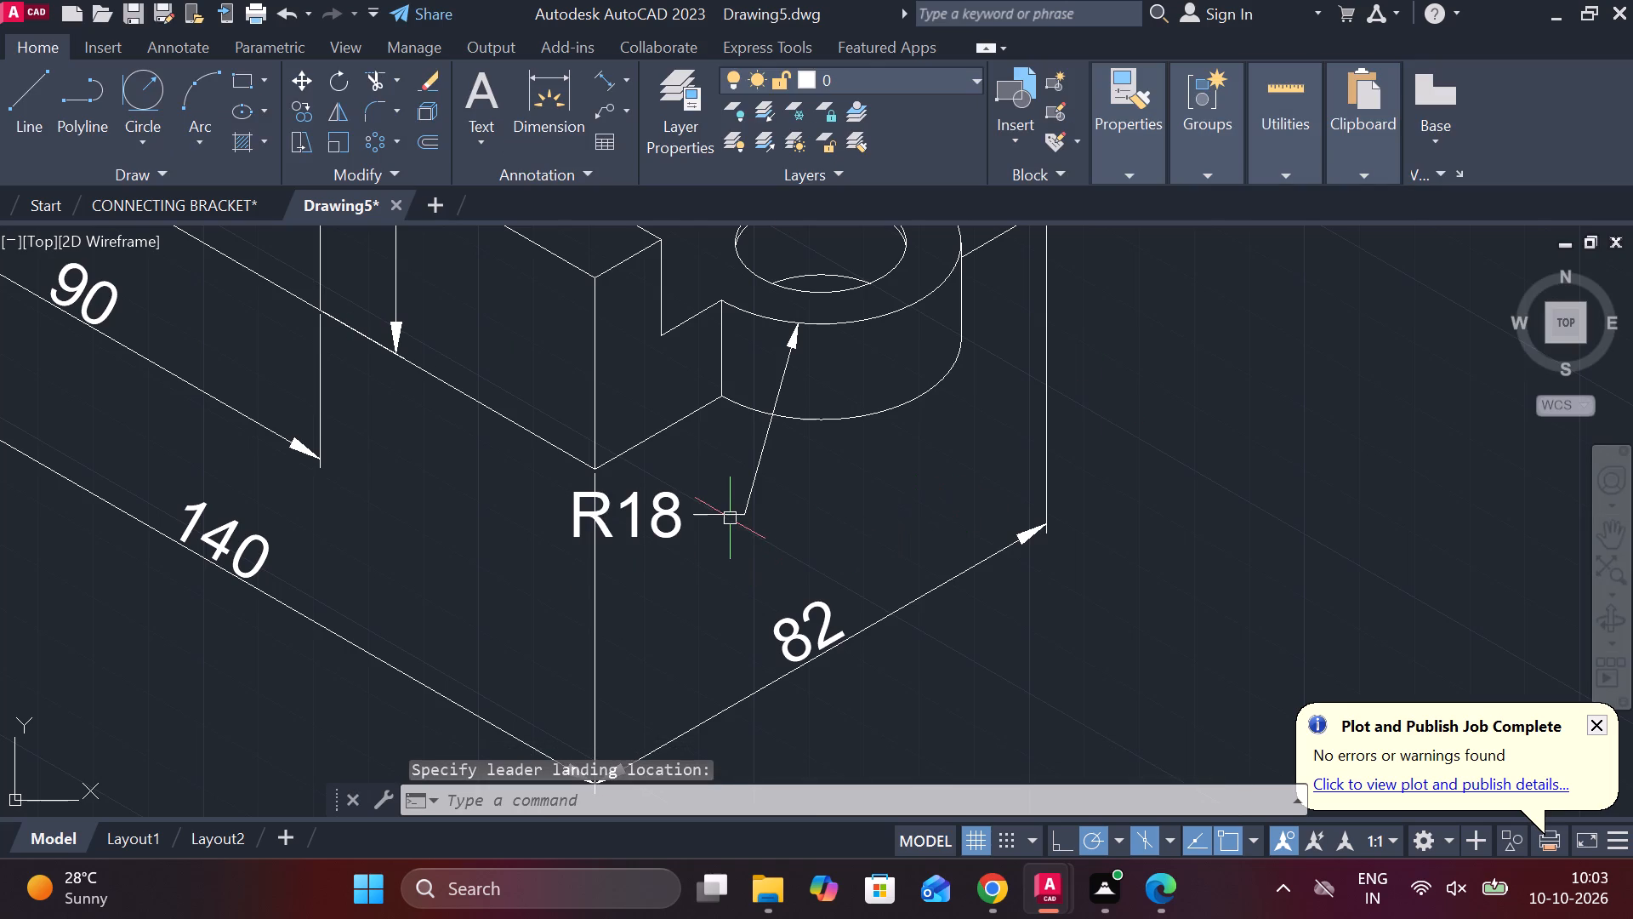
Shift the R18 leader's landing and text so the leader line runs nearly vertical below the rounded tab.
left_click(730, 518)
left_click(746, 514)
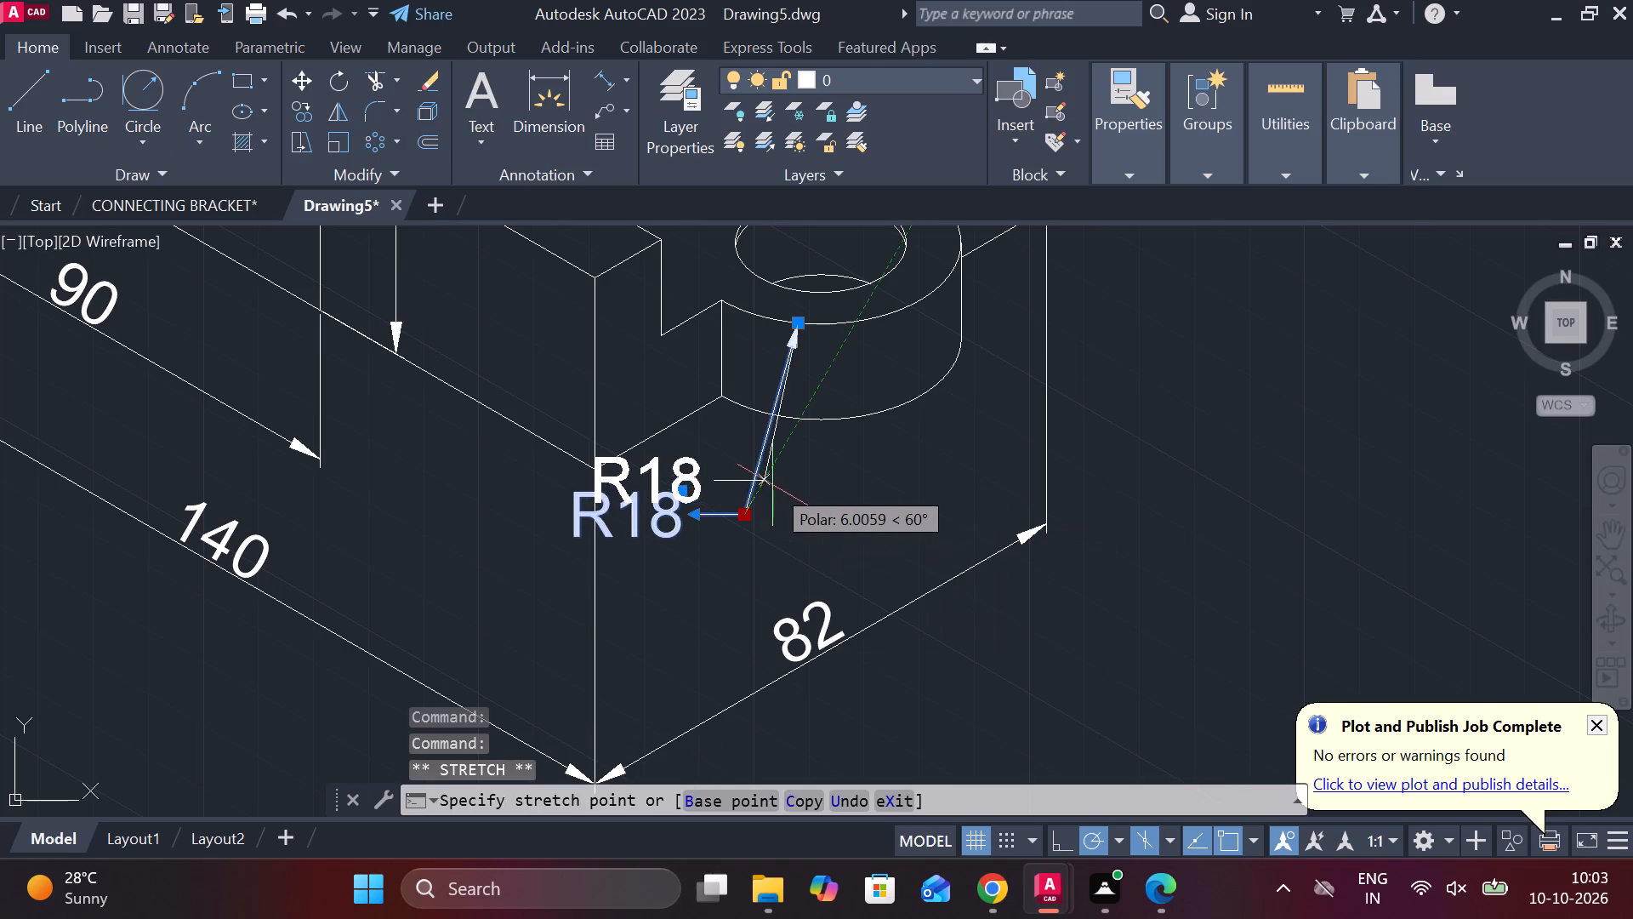
left_click(788, 494)
key("Escape")
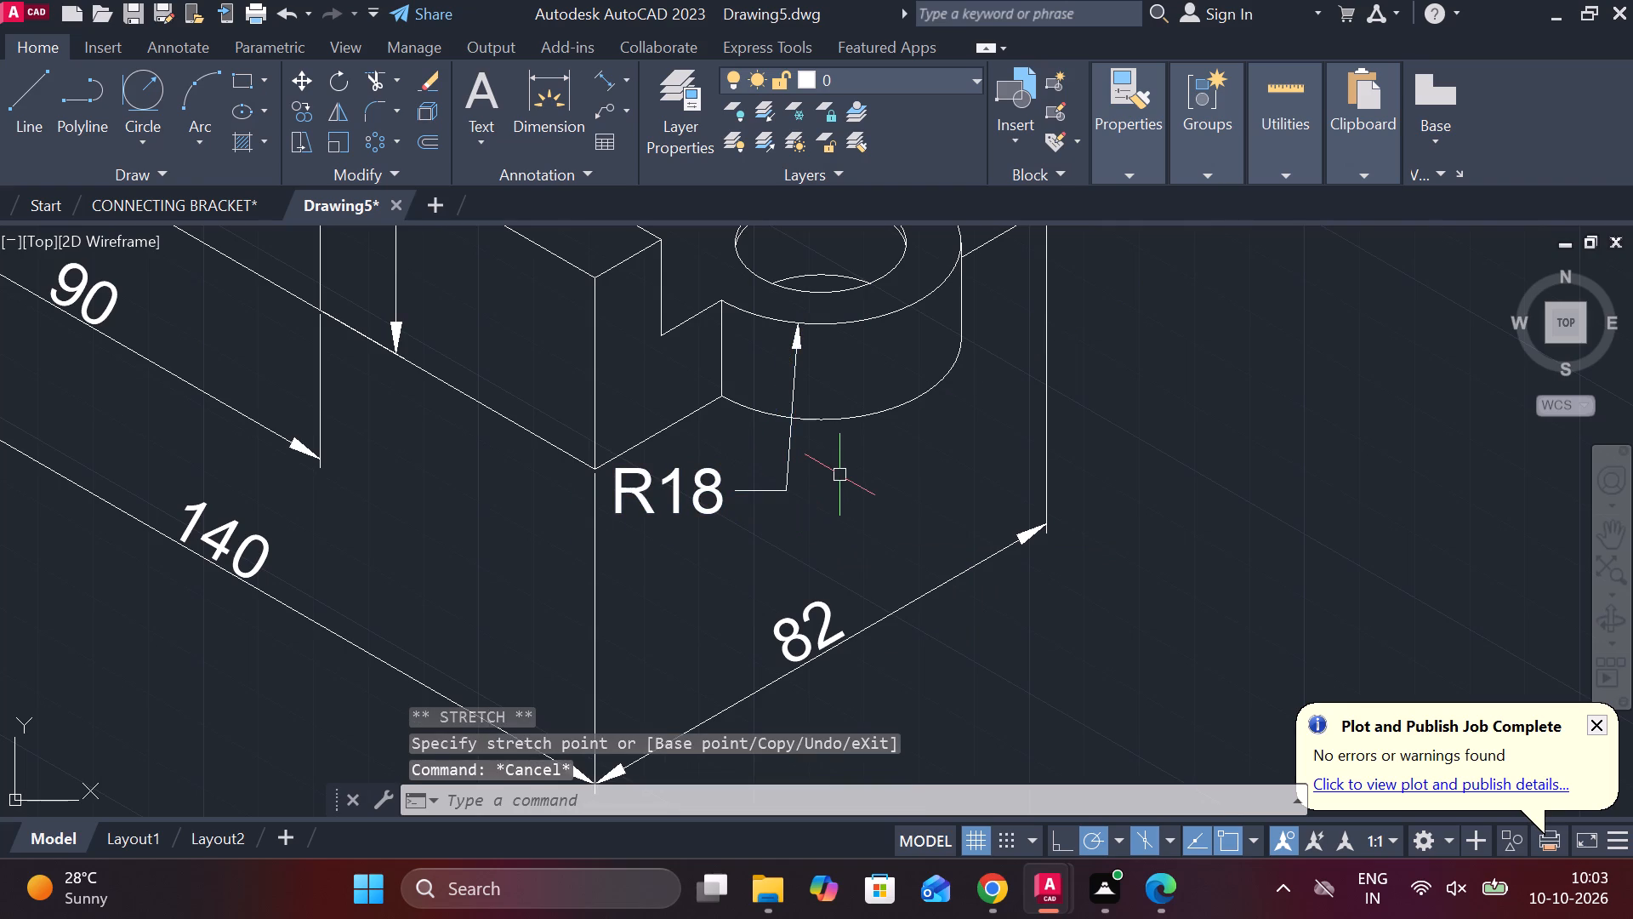
Add a multileader reading Ø22, text height 7, pointing to the edge of the rounded tab's hole.
middle_click_drag(839, 475, 813, 475)
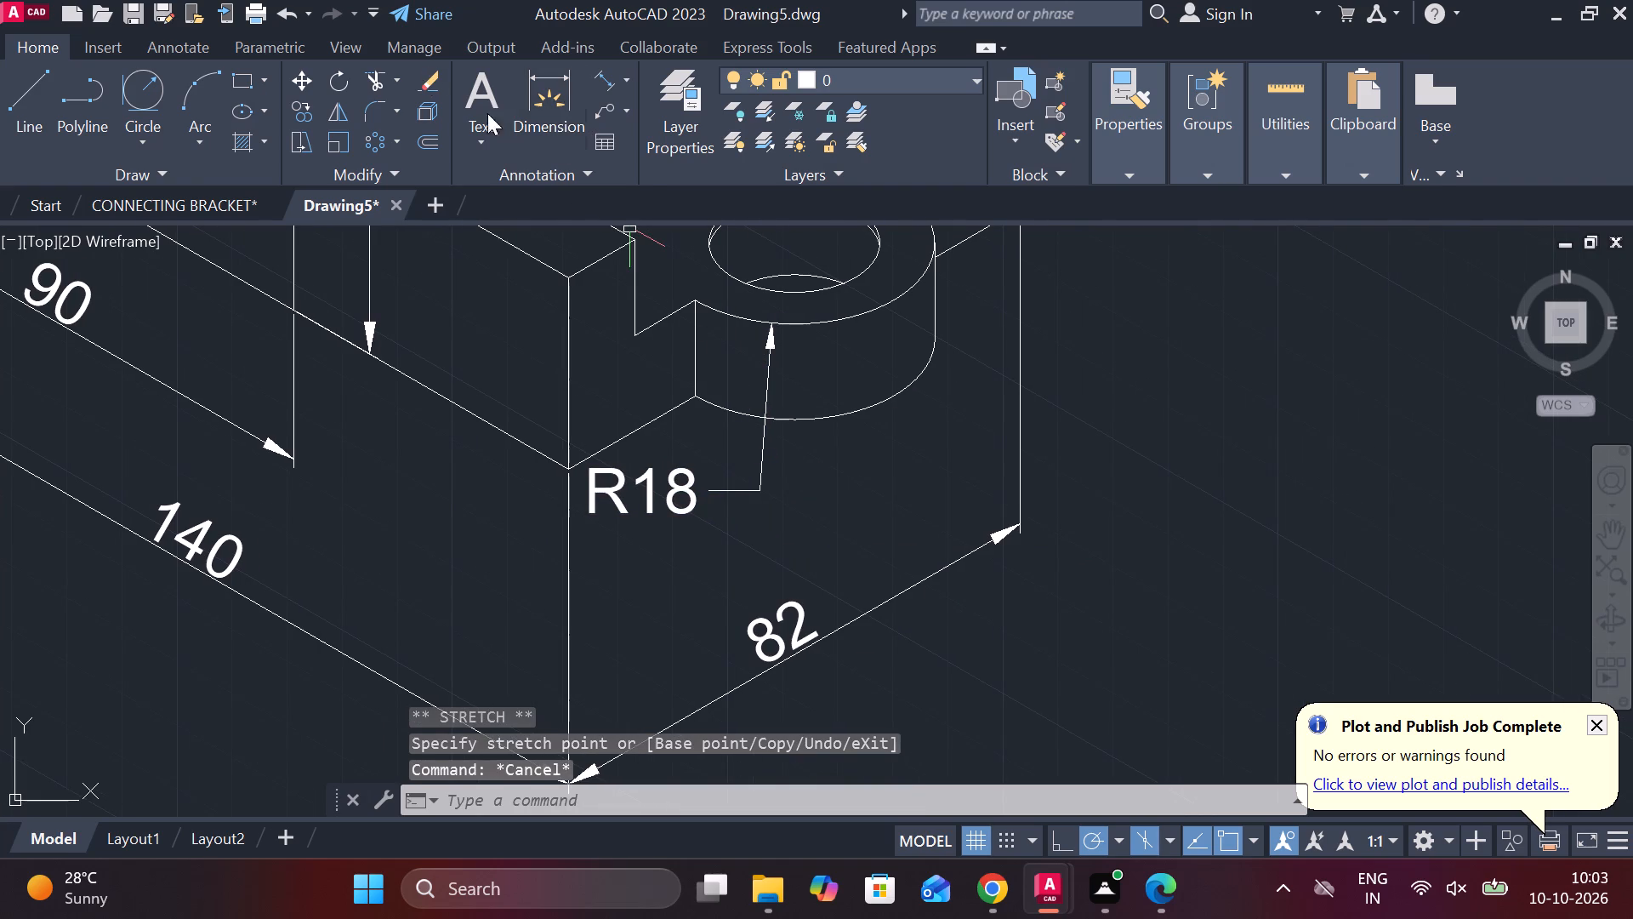
left_click(598, 118)
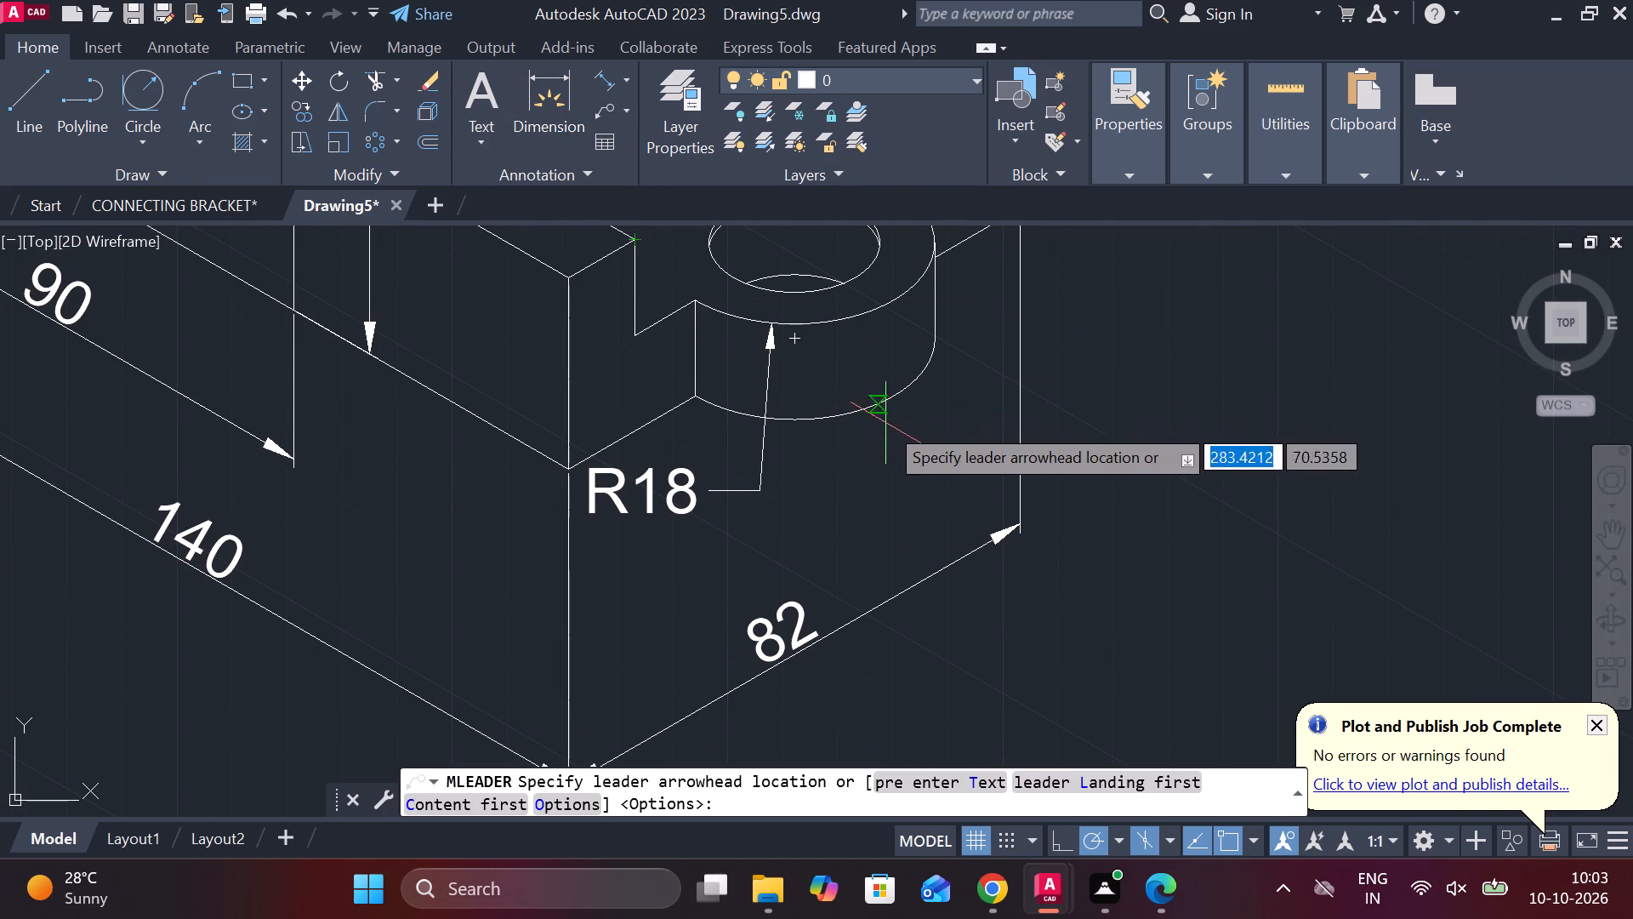
middle_click_drag(885, 466, 731, 533)
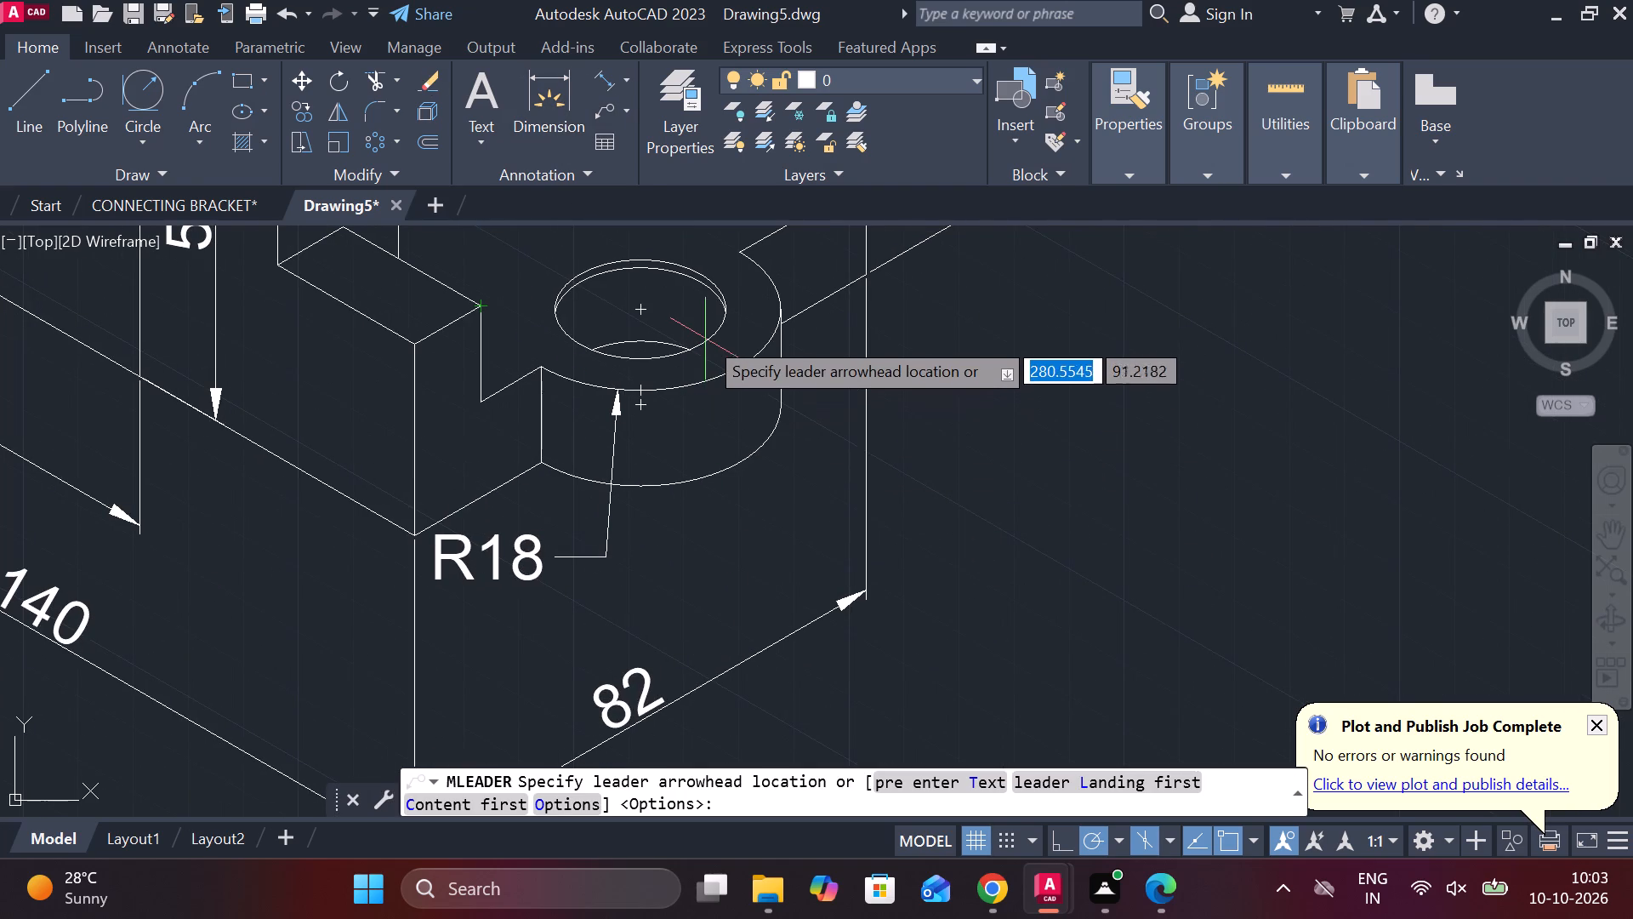
left_click(705, 335)
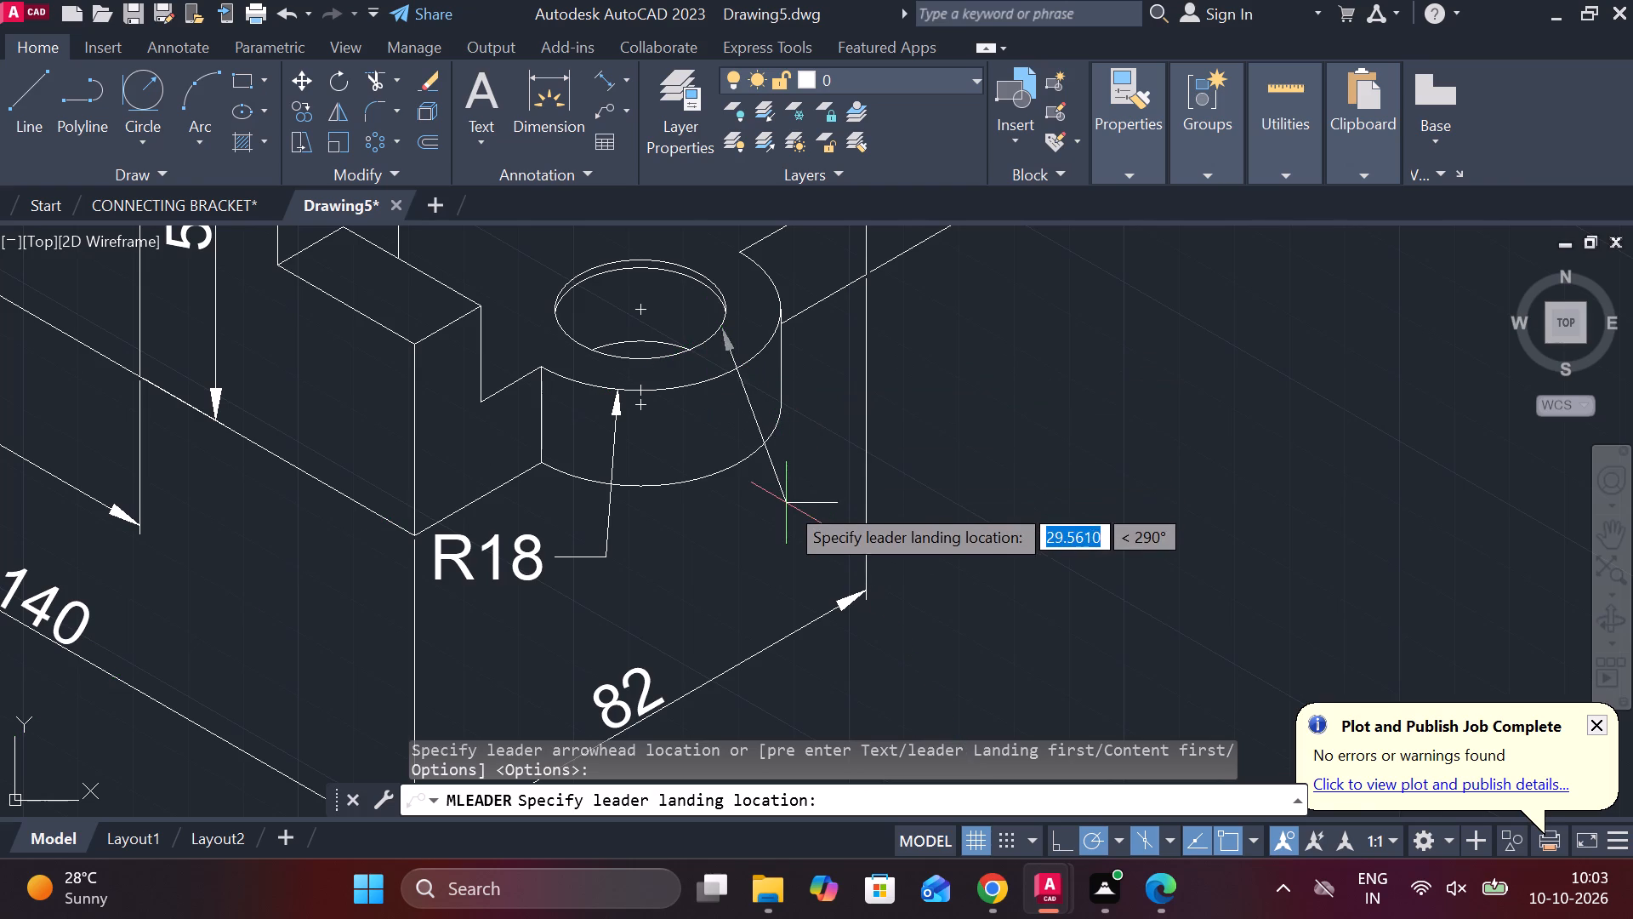
left_click(949, 484)
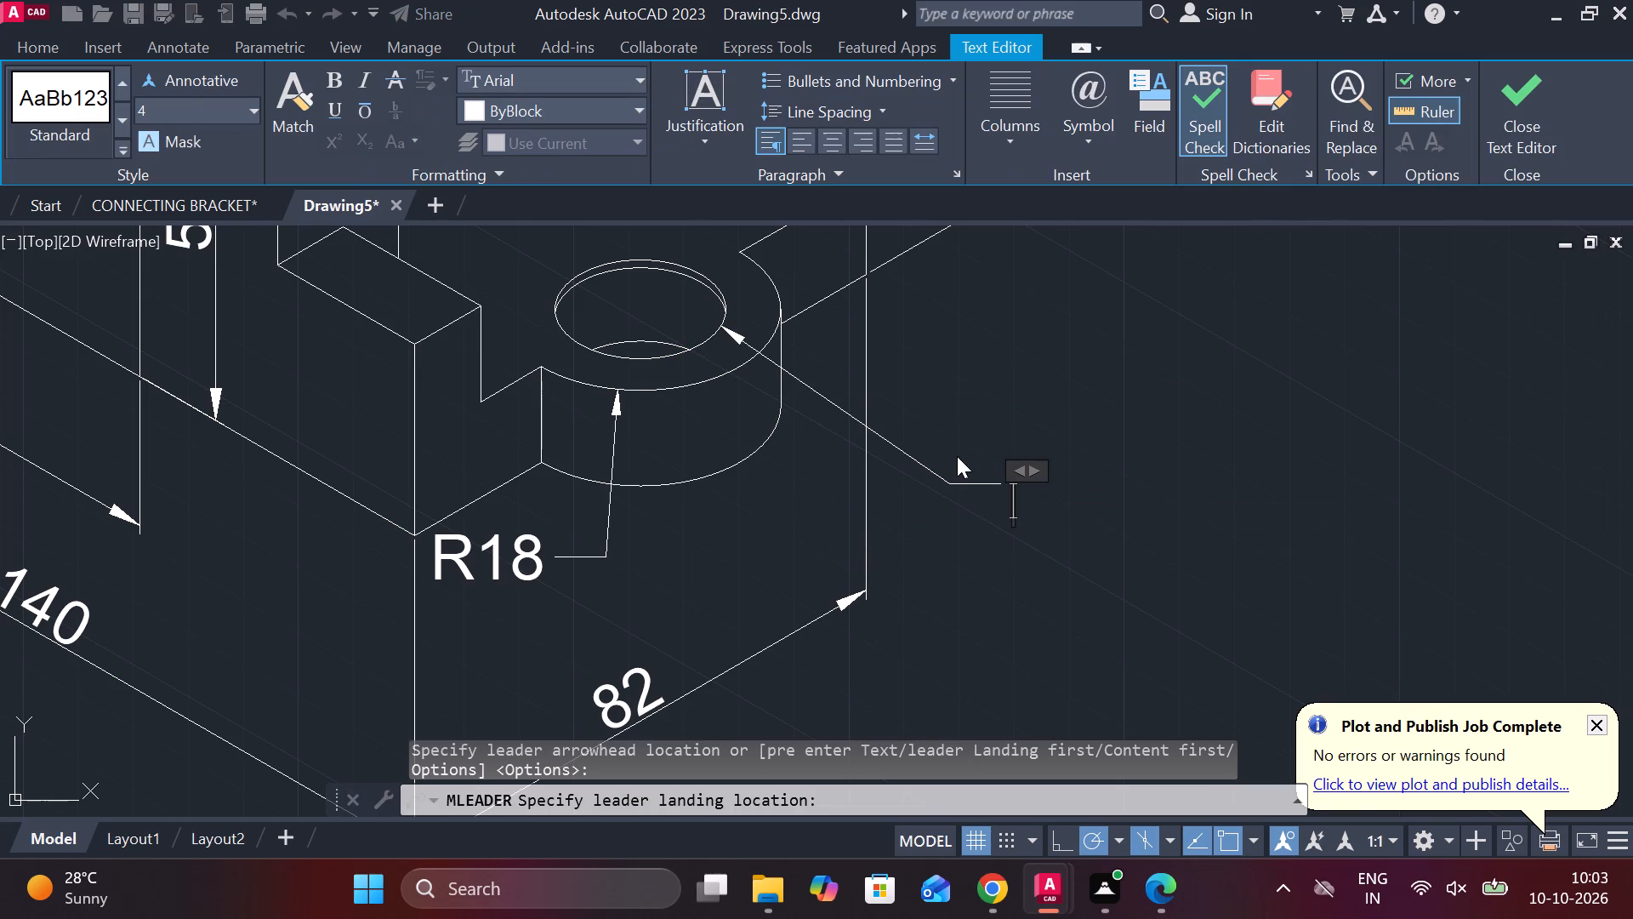
left_click(256, 120)
left_click(180, 140)
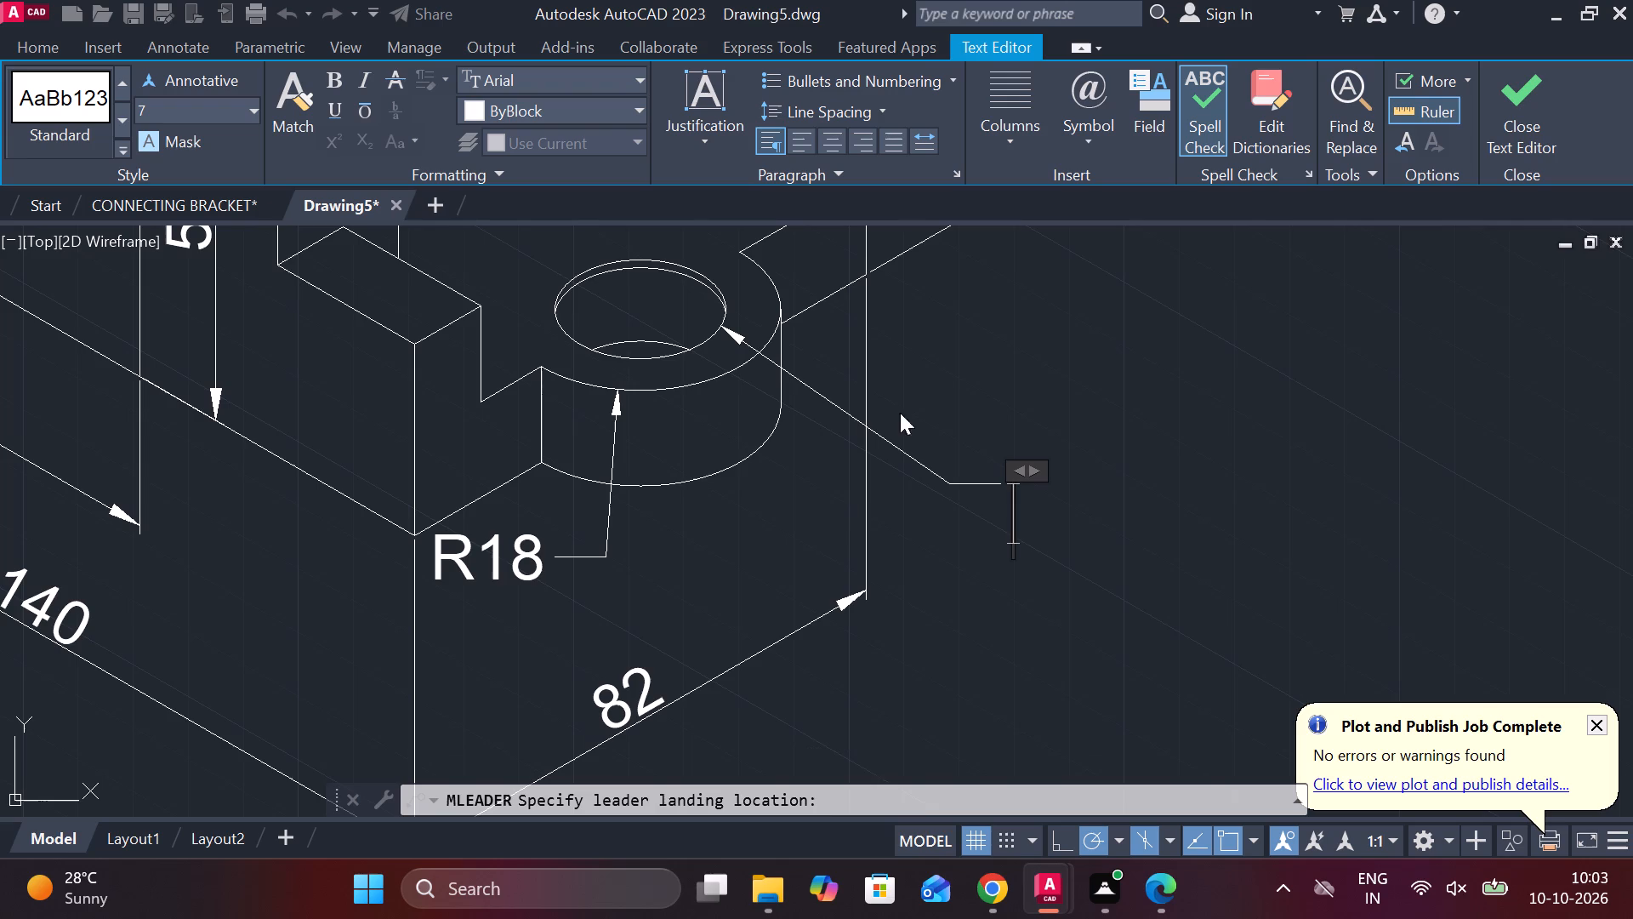
left_click(1088, 147)
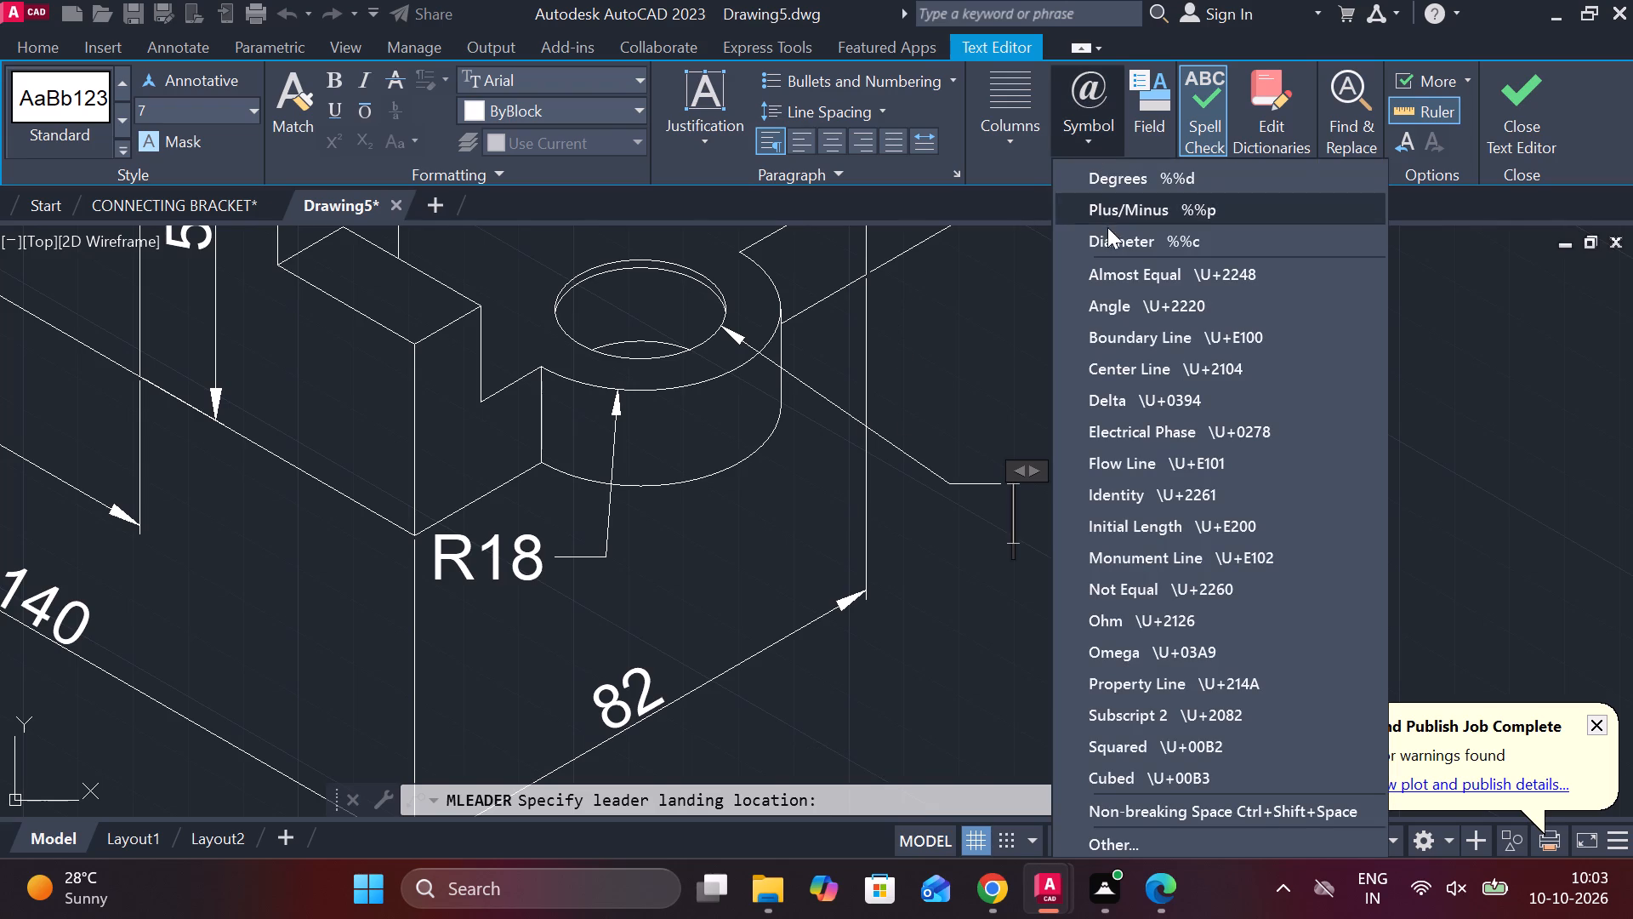
left_click(1115, 237)
type("22")
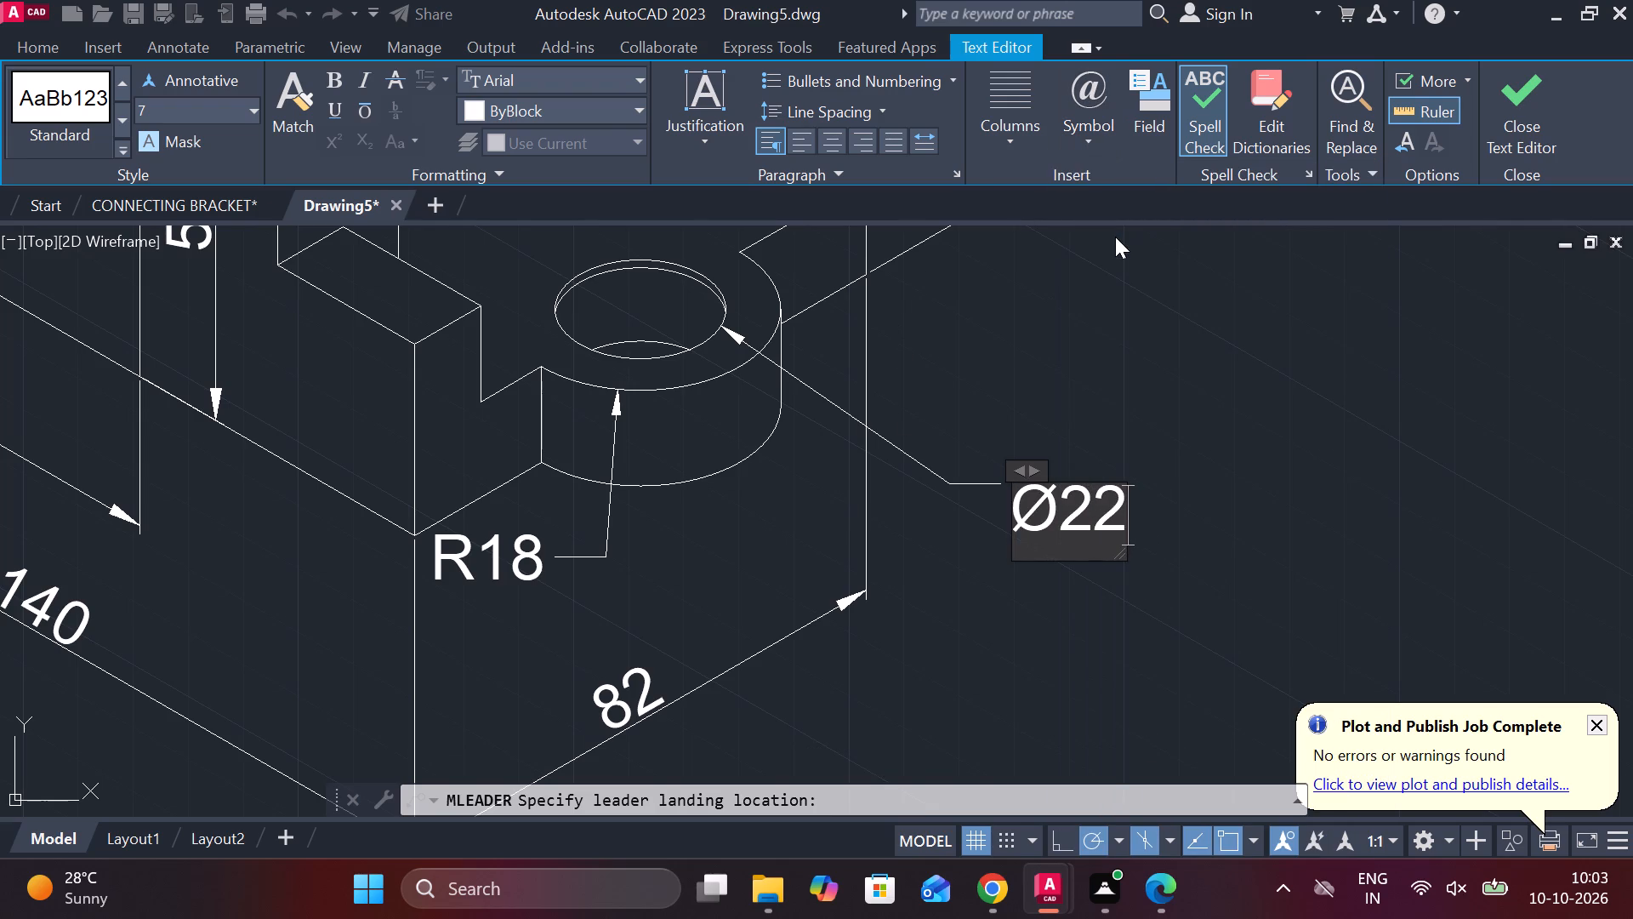
left_click(1498, 139)
Add an aligned dimension to the front vertical edge of the raised corner block behind the rounded tab, placed over the block's face.
scroll(971, 471, "down", 2)
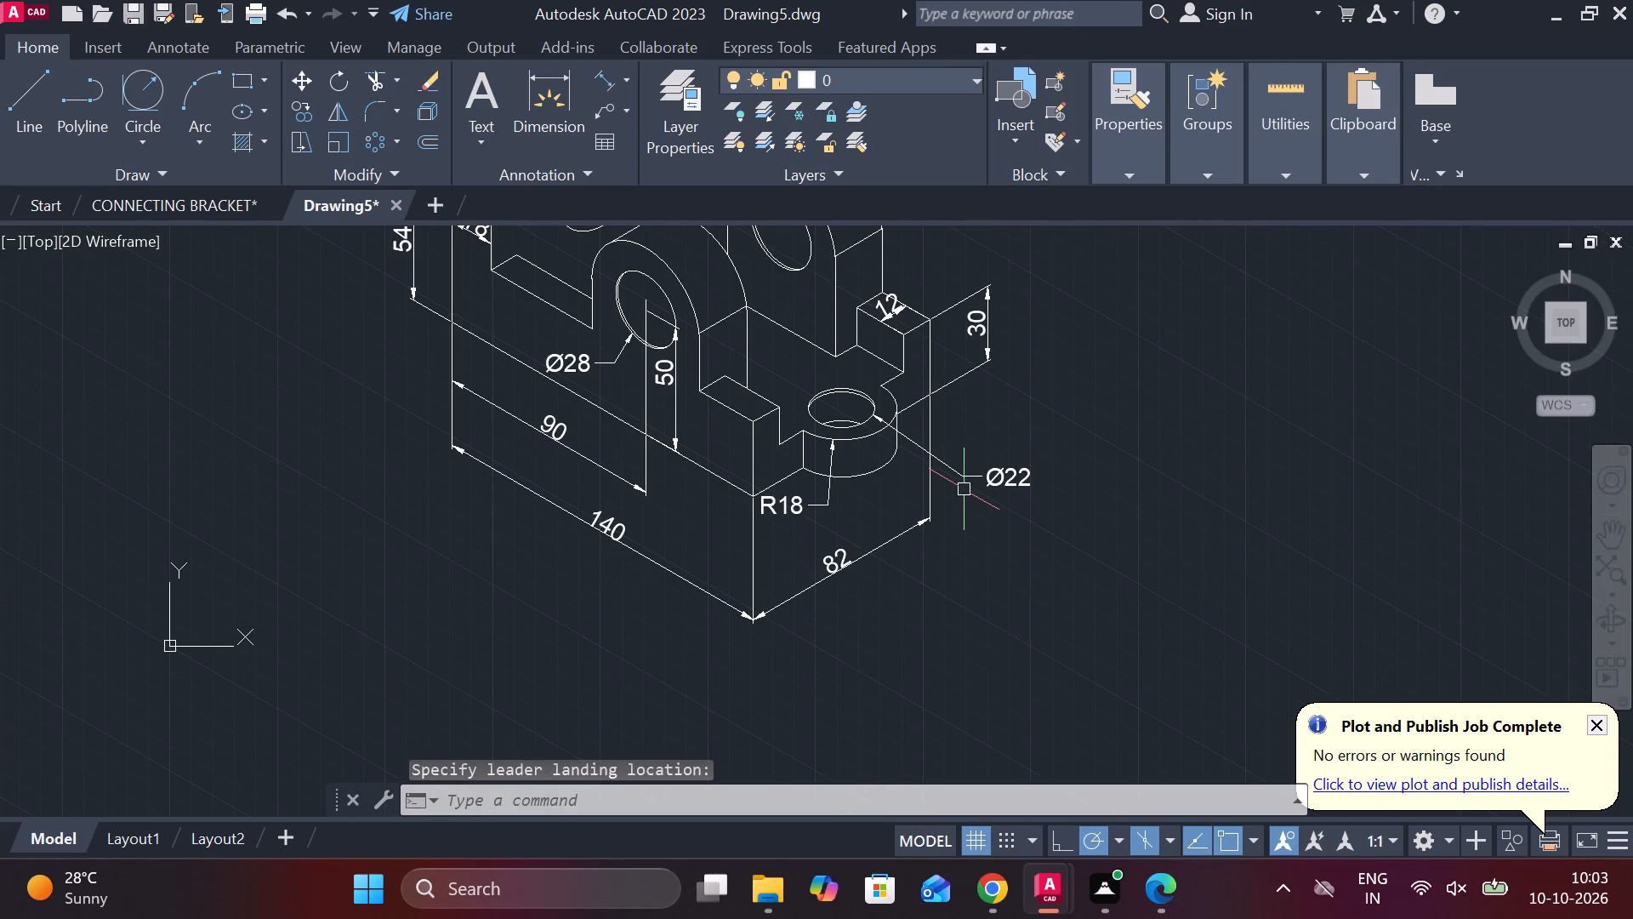
middle_click_drag(1115, 453, 1124, 506)
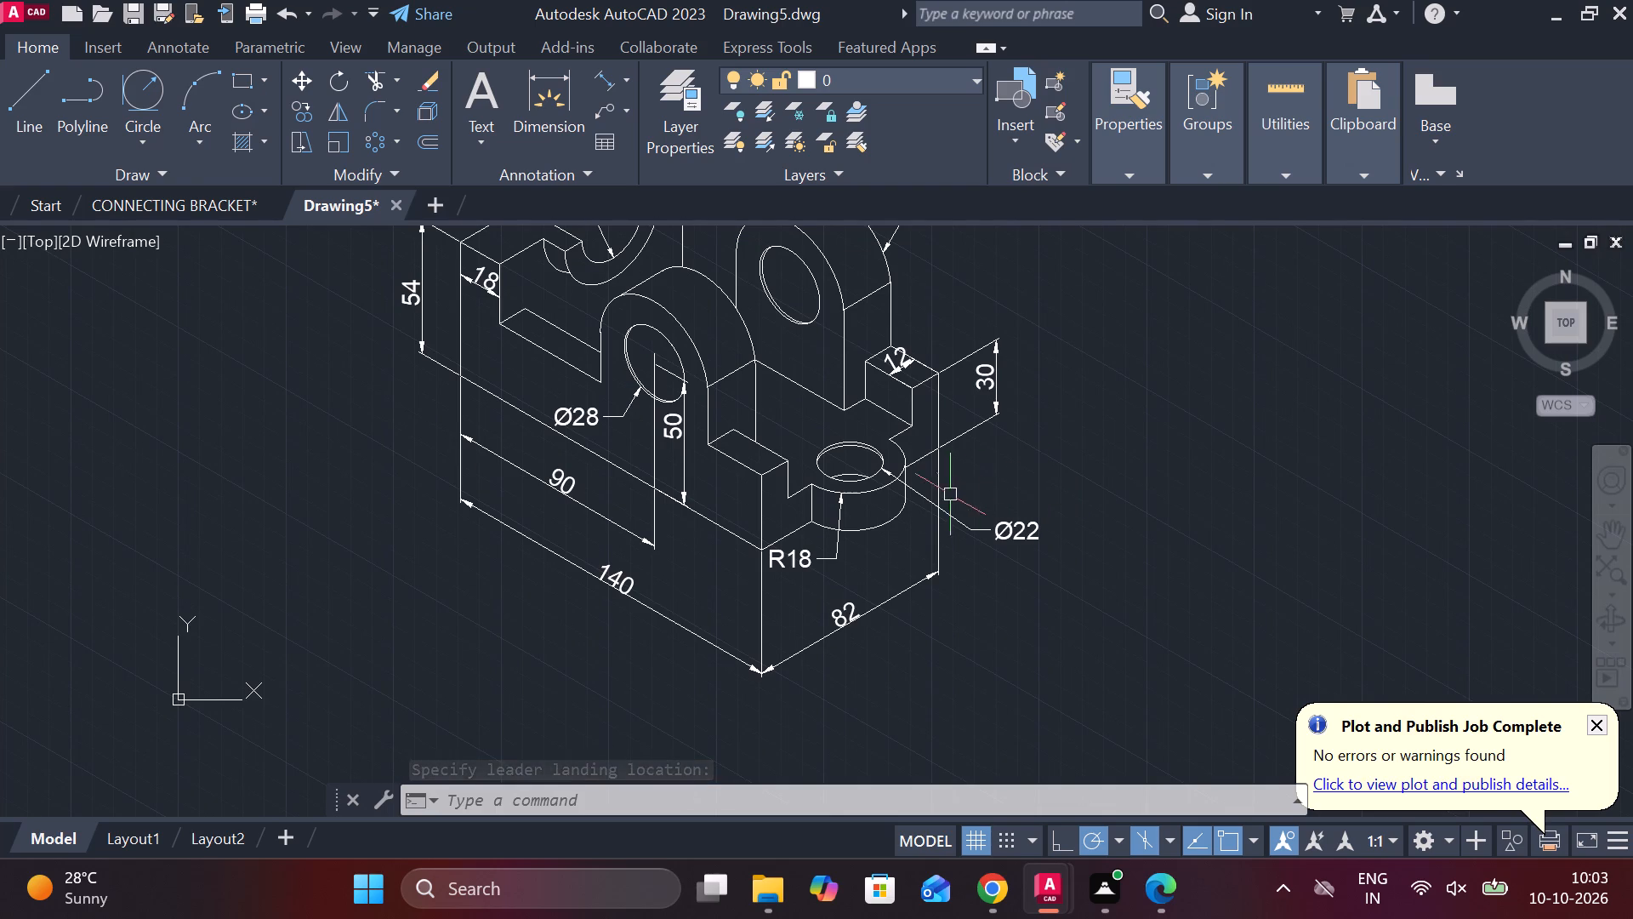
scroll(948, 494, "up", 2)
middle_click_drag(1042, 431, 1086, 615)
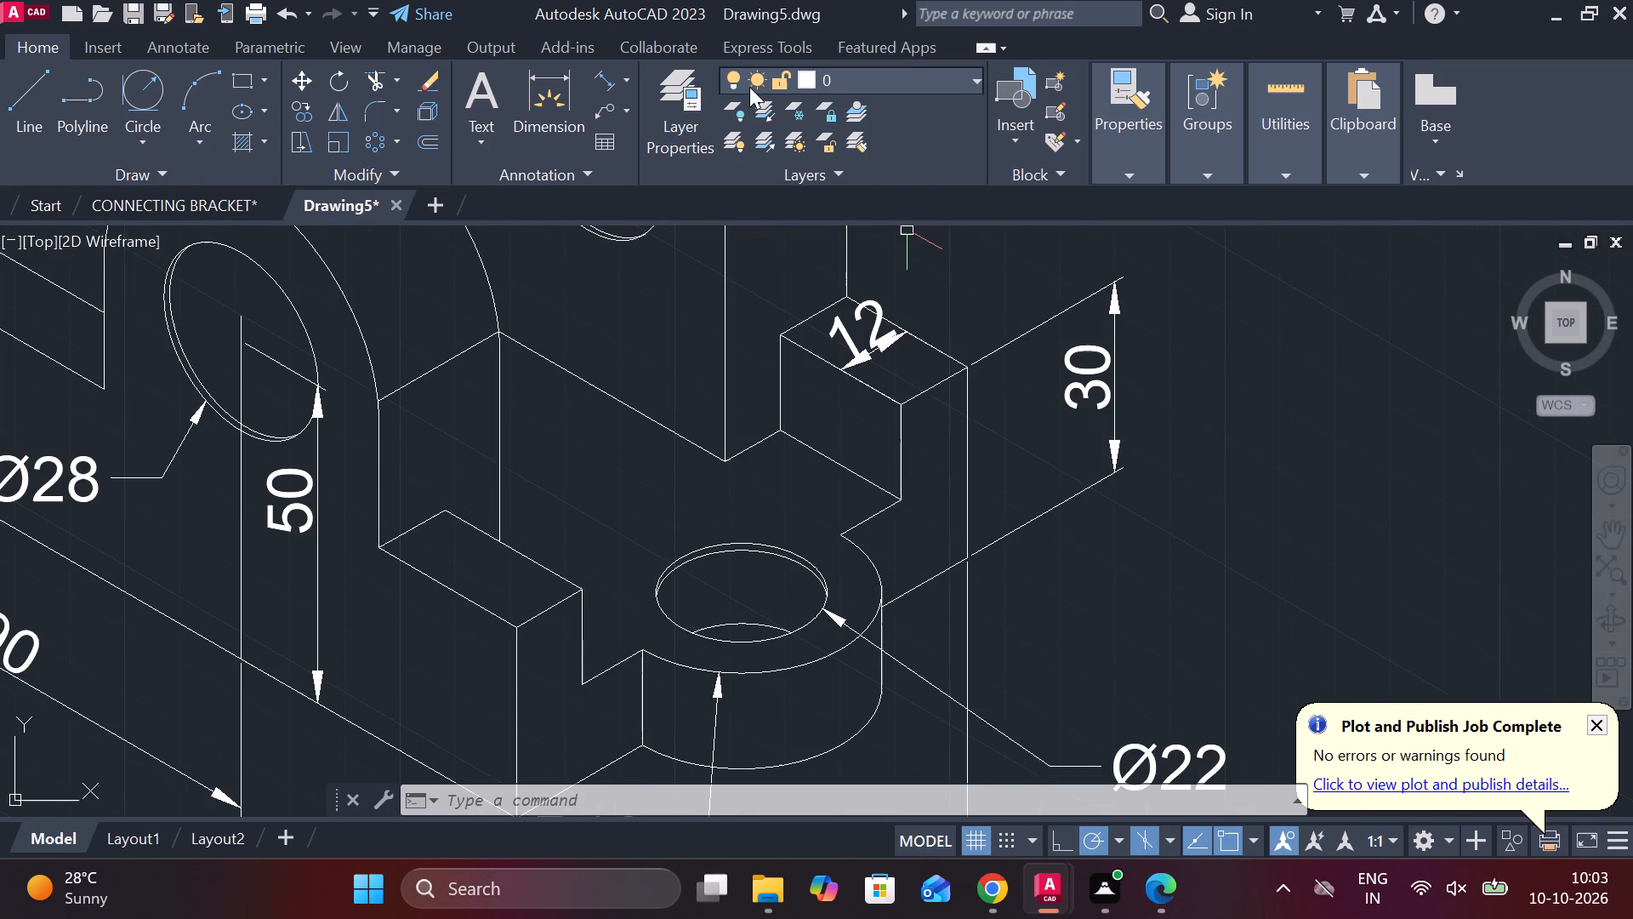
left_click(605, 77)
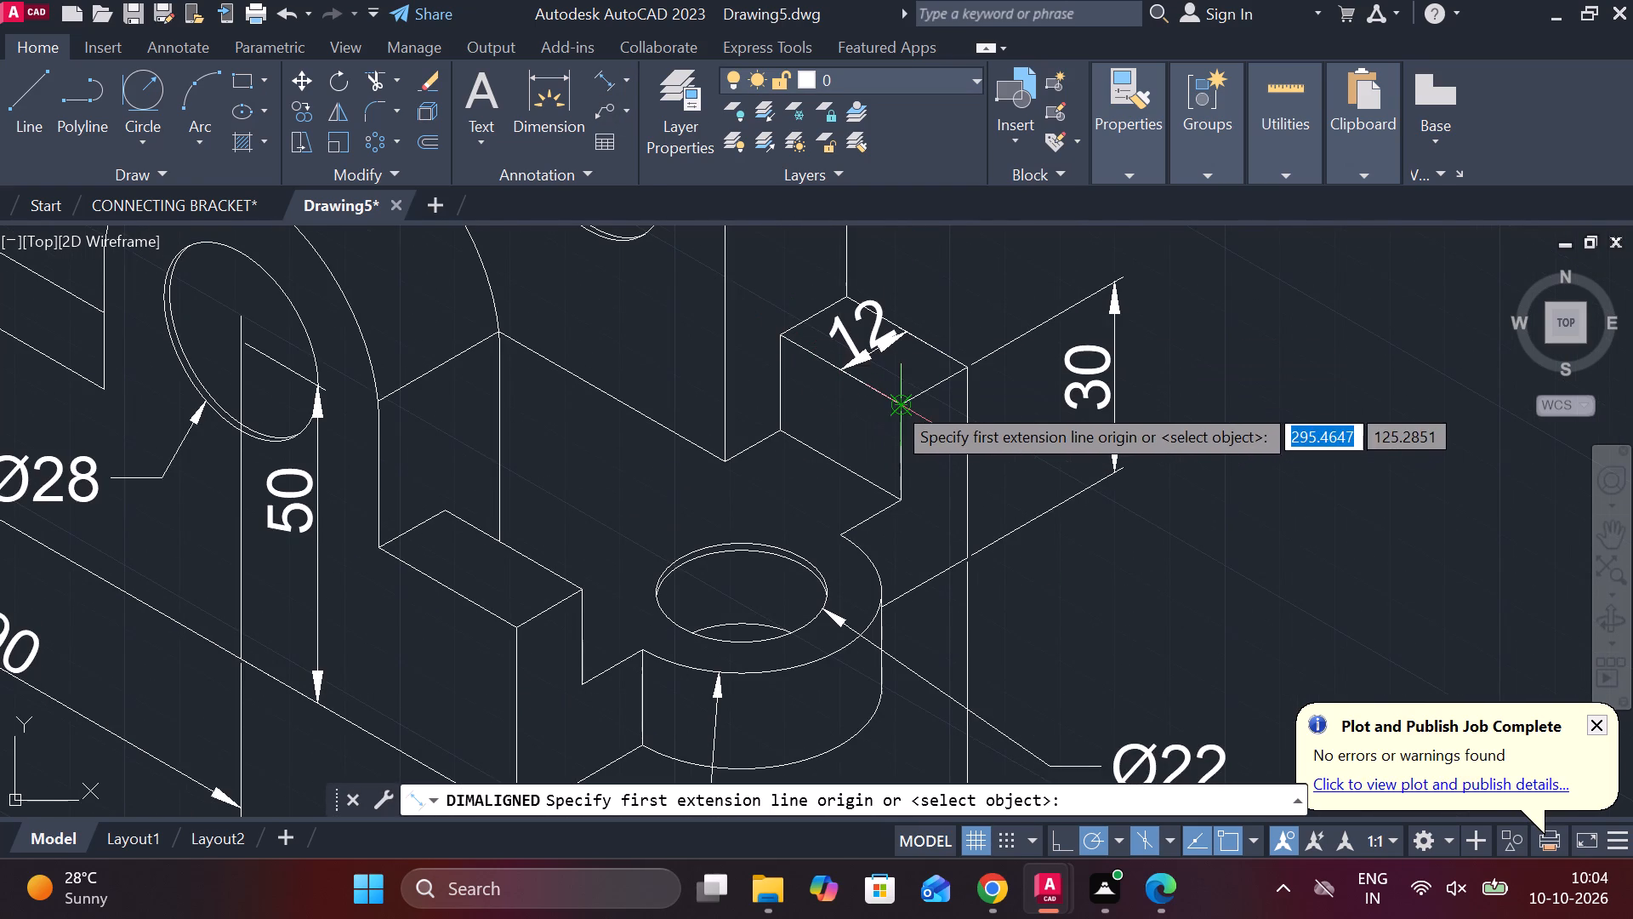
left_click(893, 402)
left_click(900, 499)
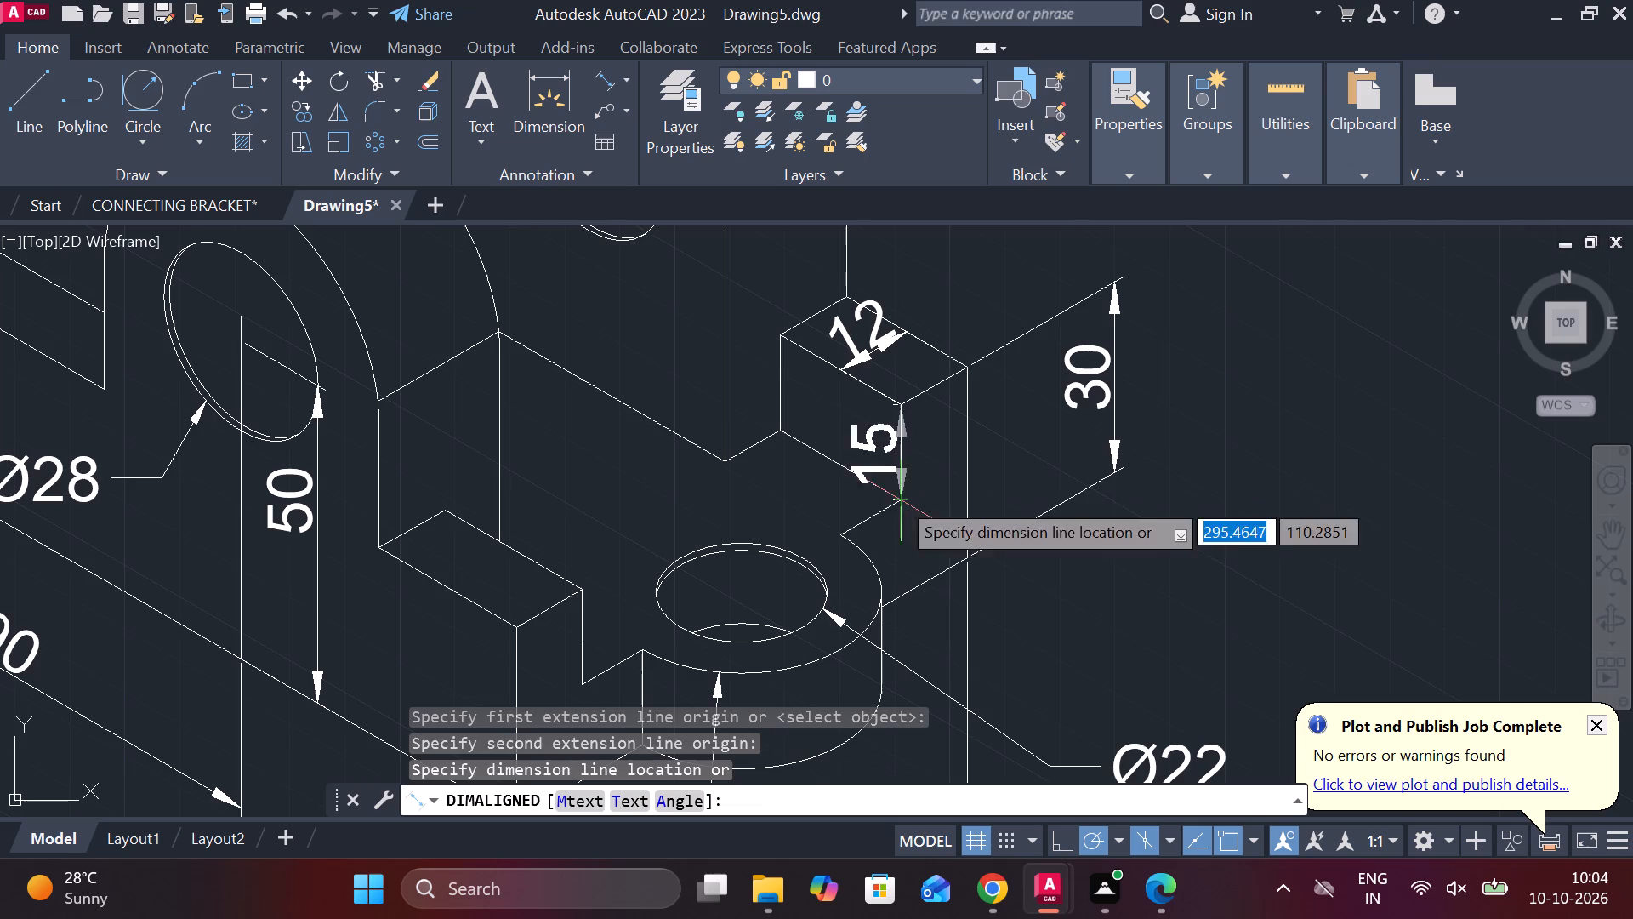
left_click(848, 470)
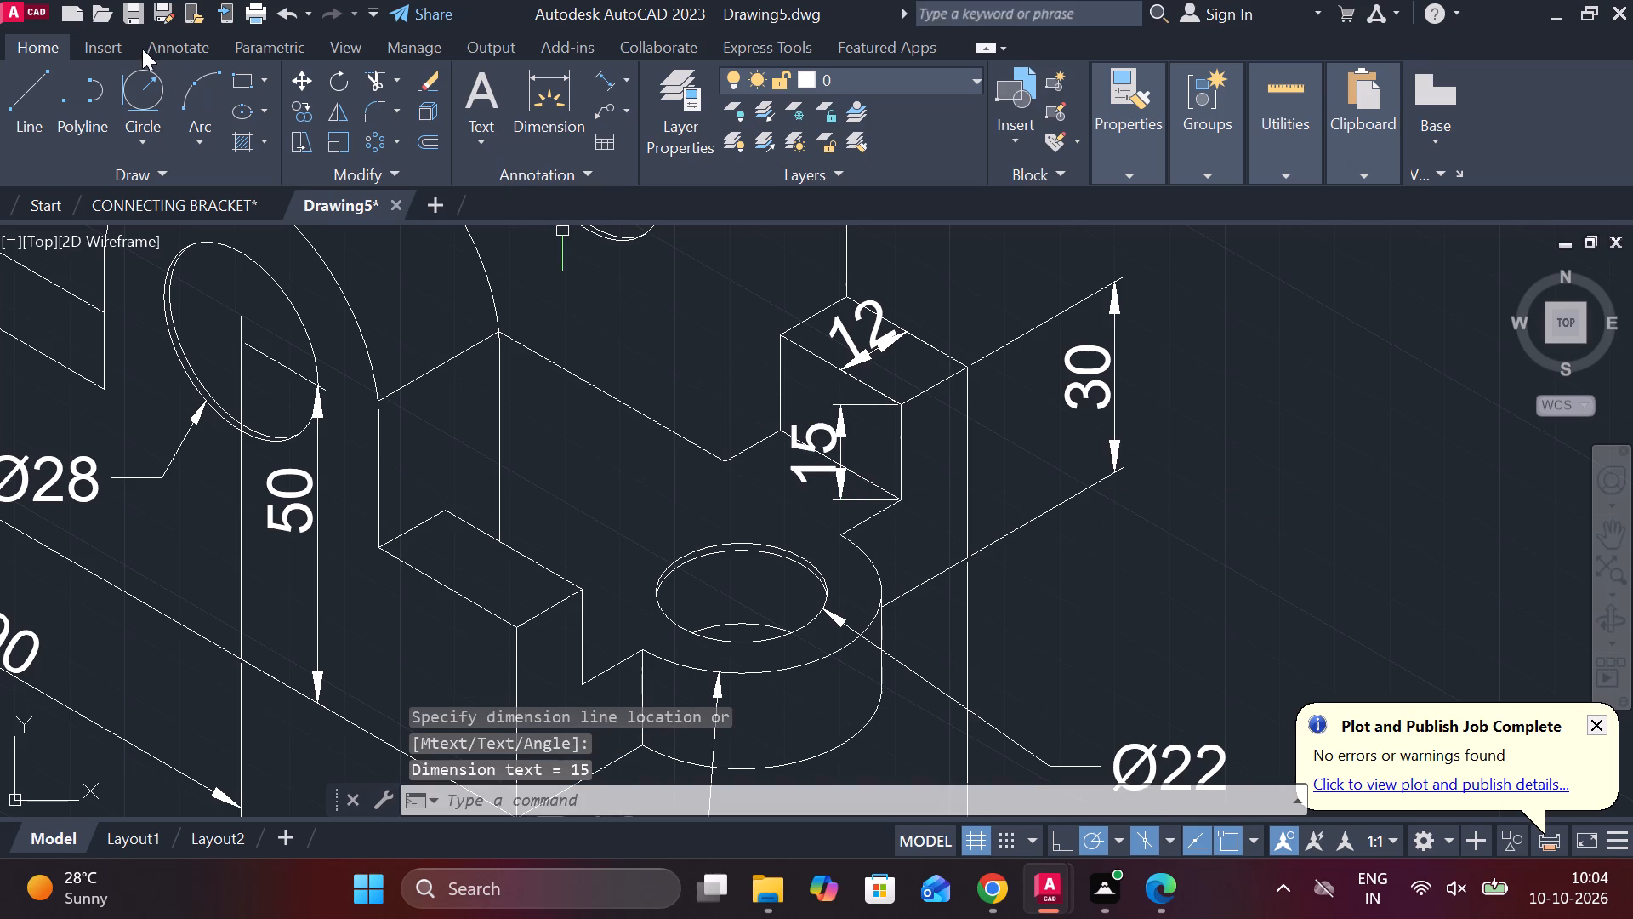
Oblique the raised corner block's new height dimension to an angle of 150.
left_click(167, 49)
left_click(600, 175)
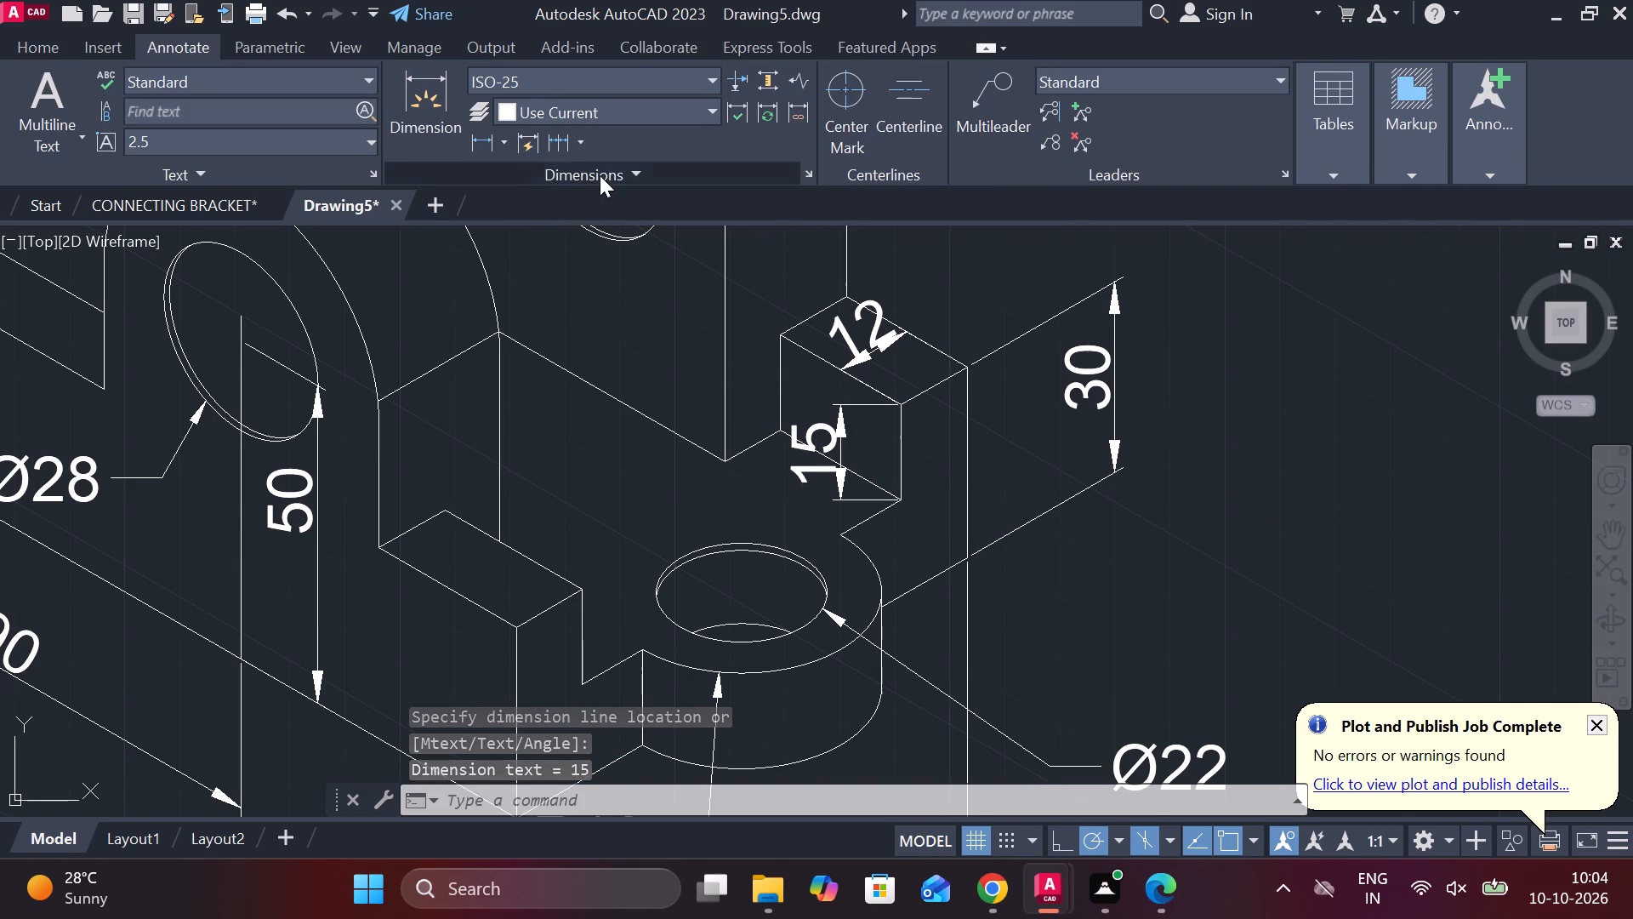
left_click(451, 203)
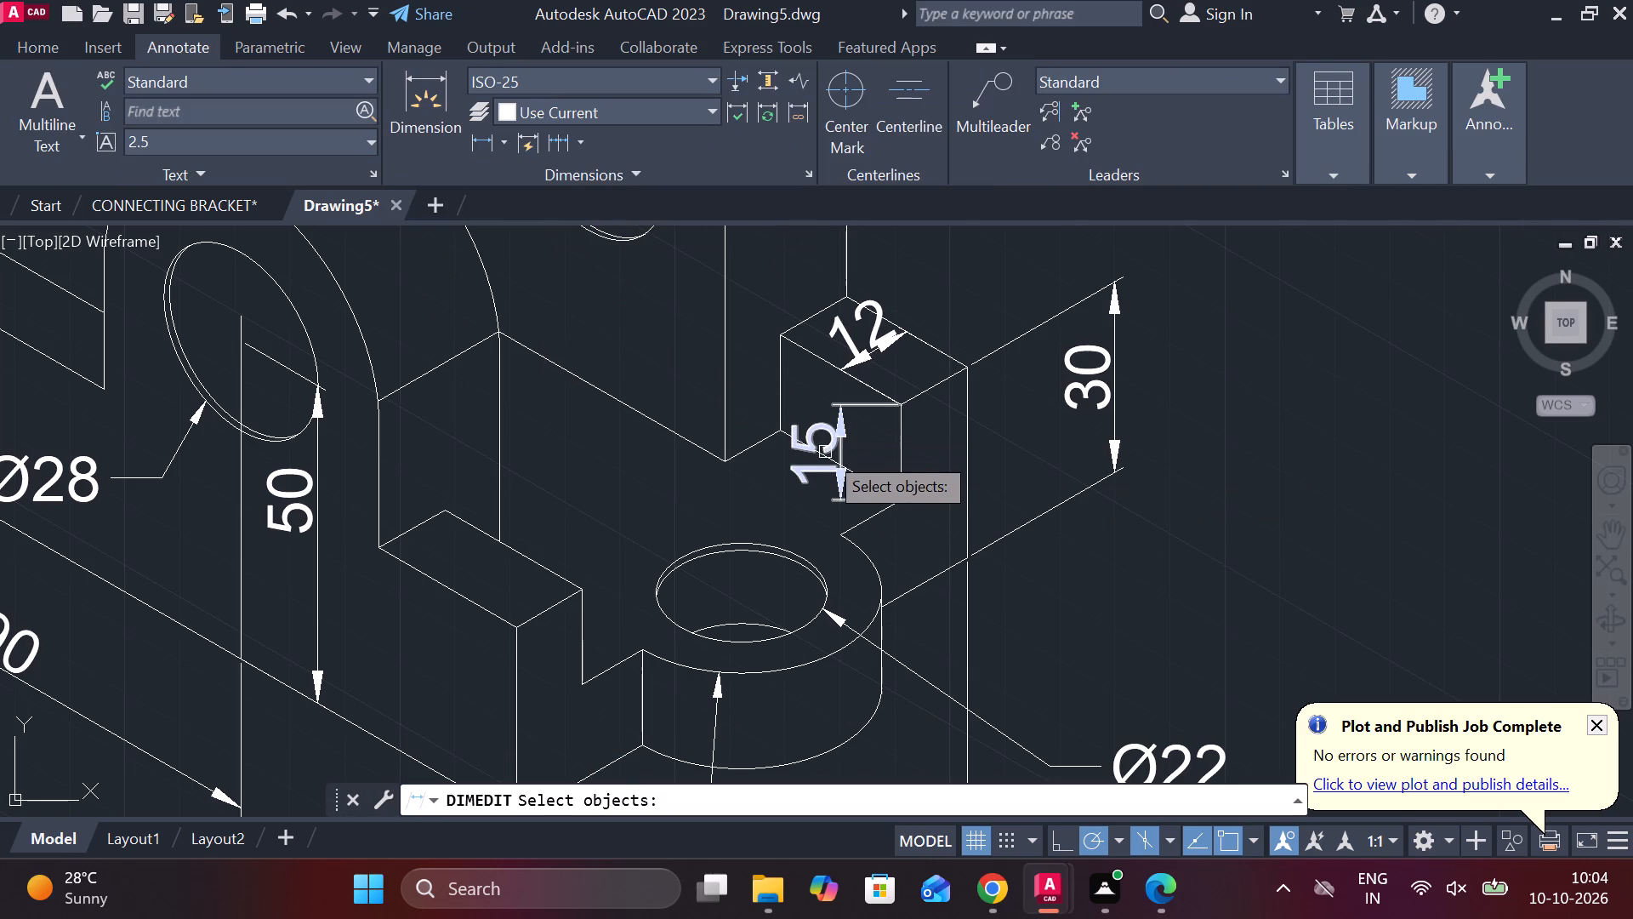
left_click(839, 449)
key("Return")
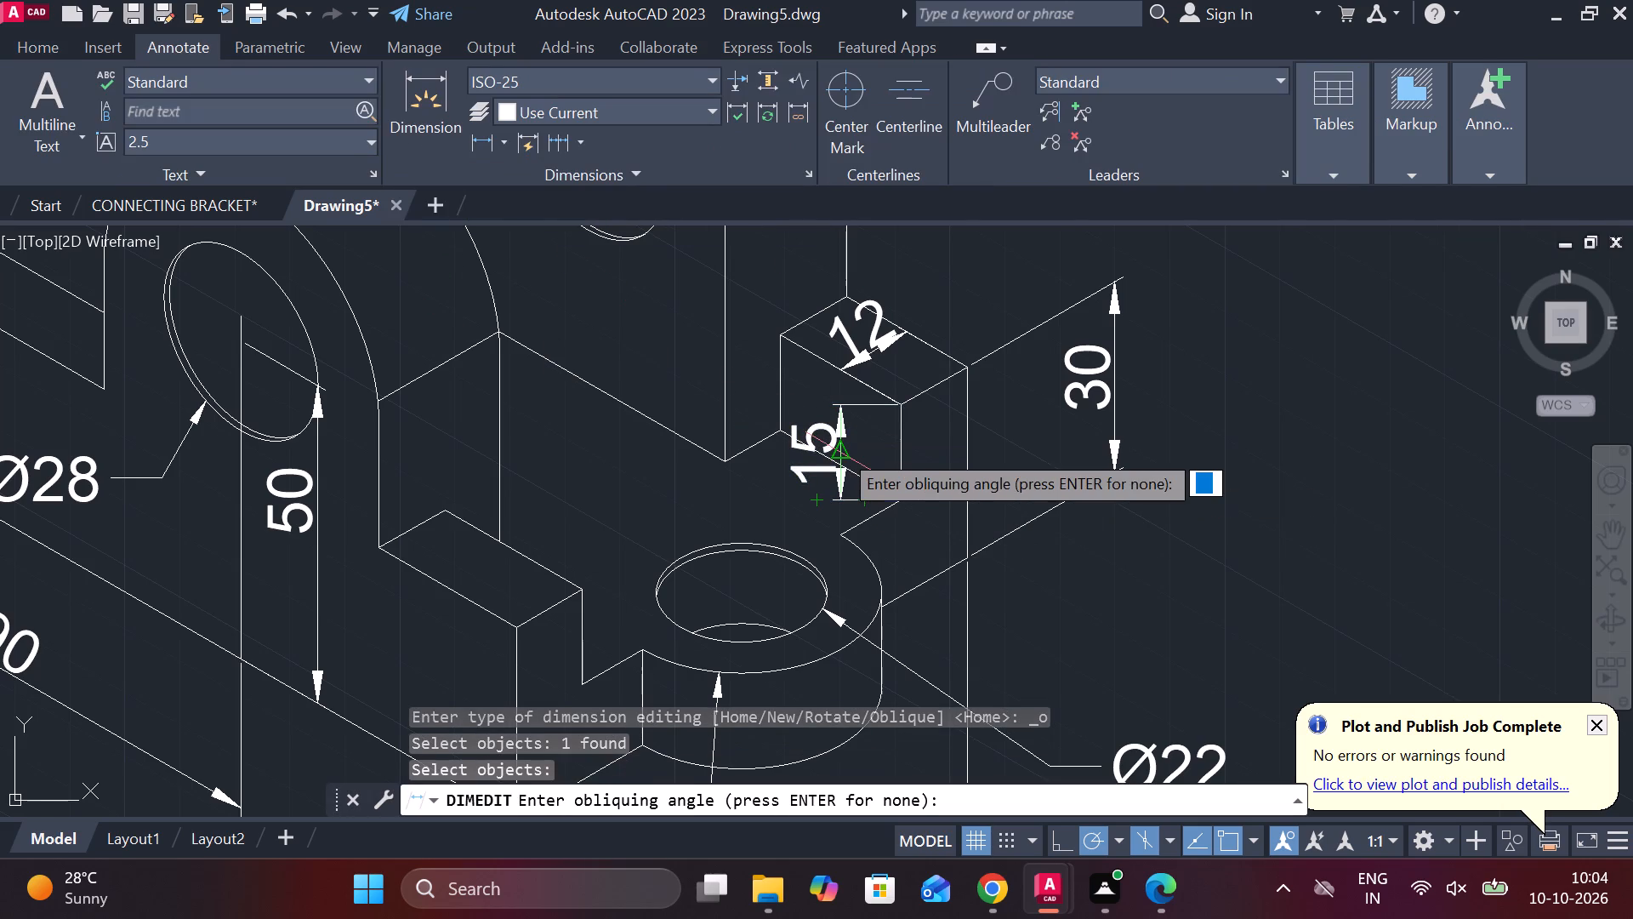
type("150")
key("Return")
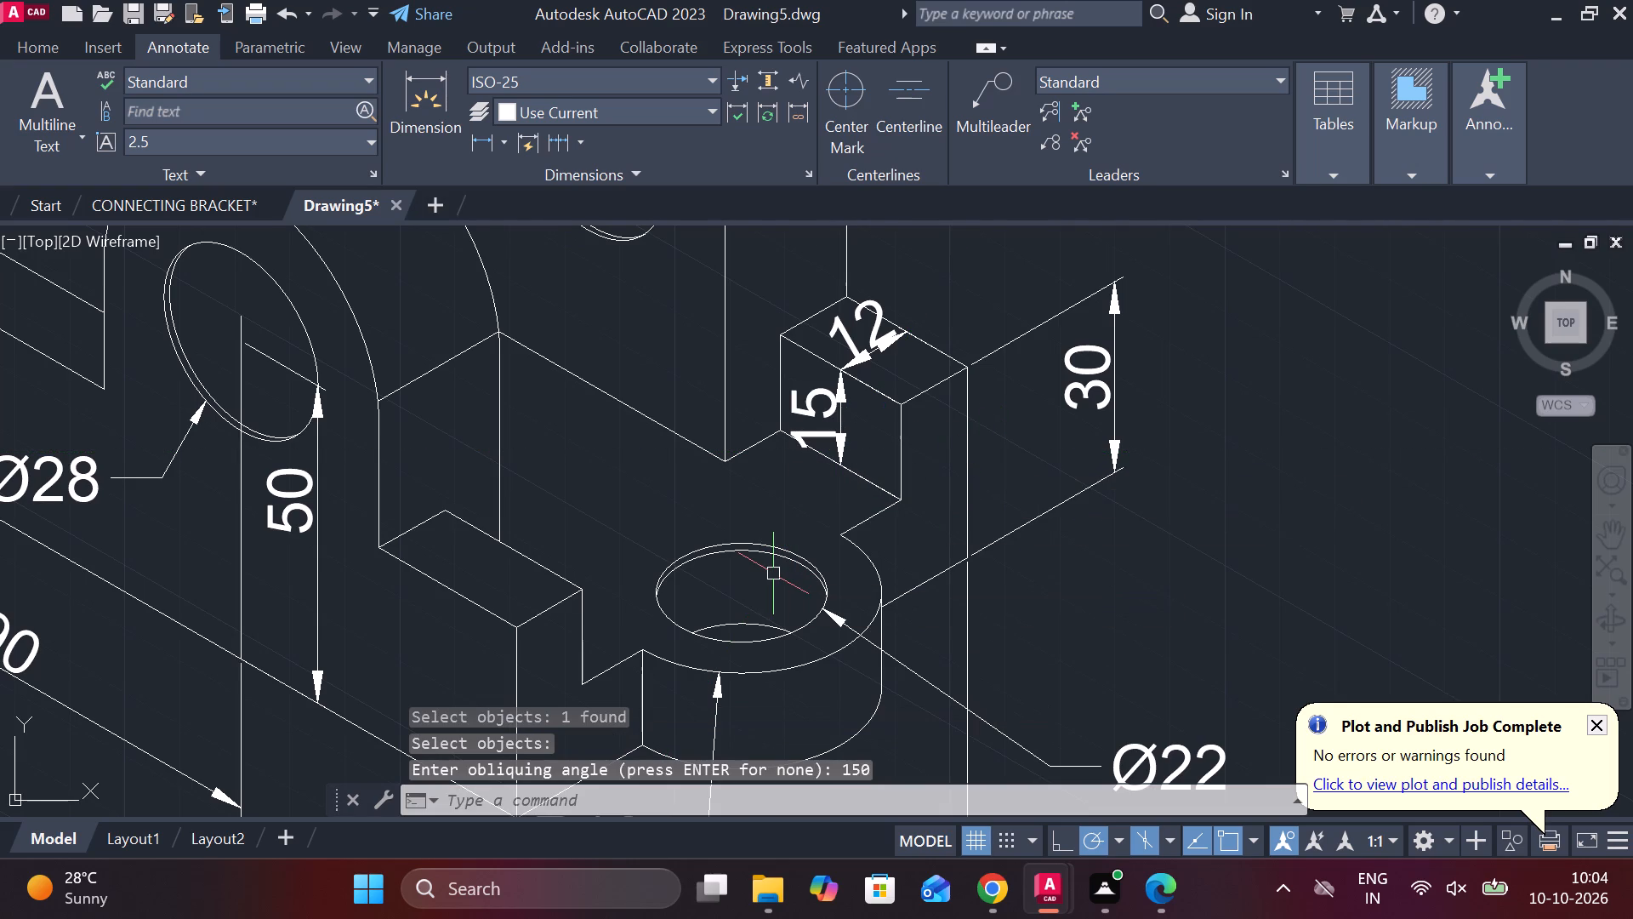
Apply an obliquing angle of 150 to the width dimension on top of the raised corner block.
middle_click(823, 408)
scroll(823, 408, "up", 1)
middle_click_drag(847, 382, 850, 519)
scroll(924, 448, "up", 1)
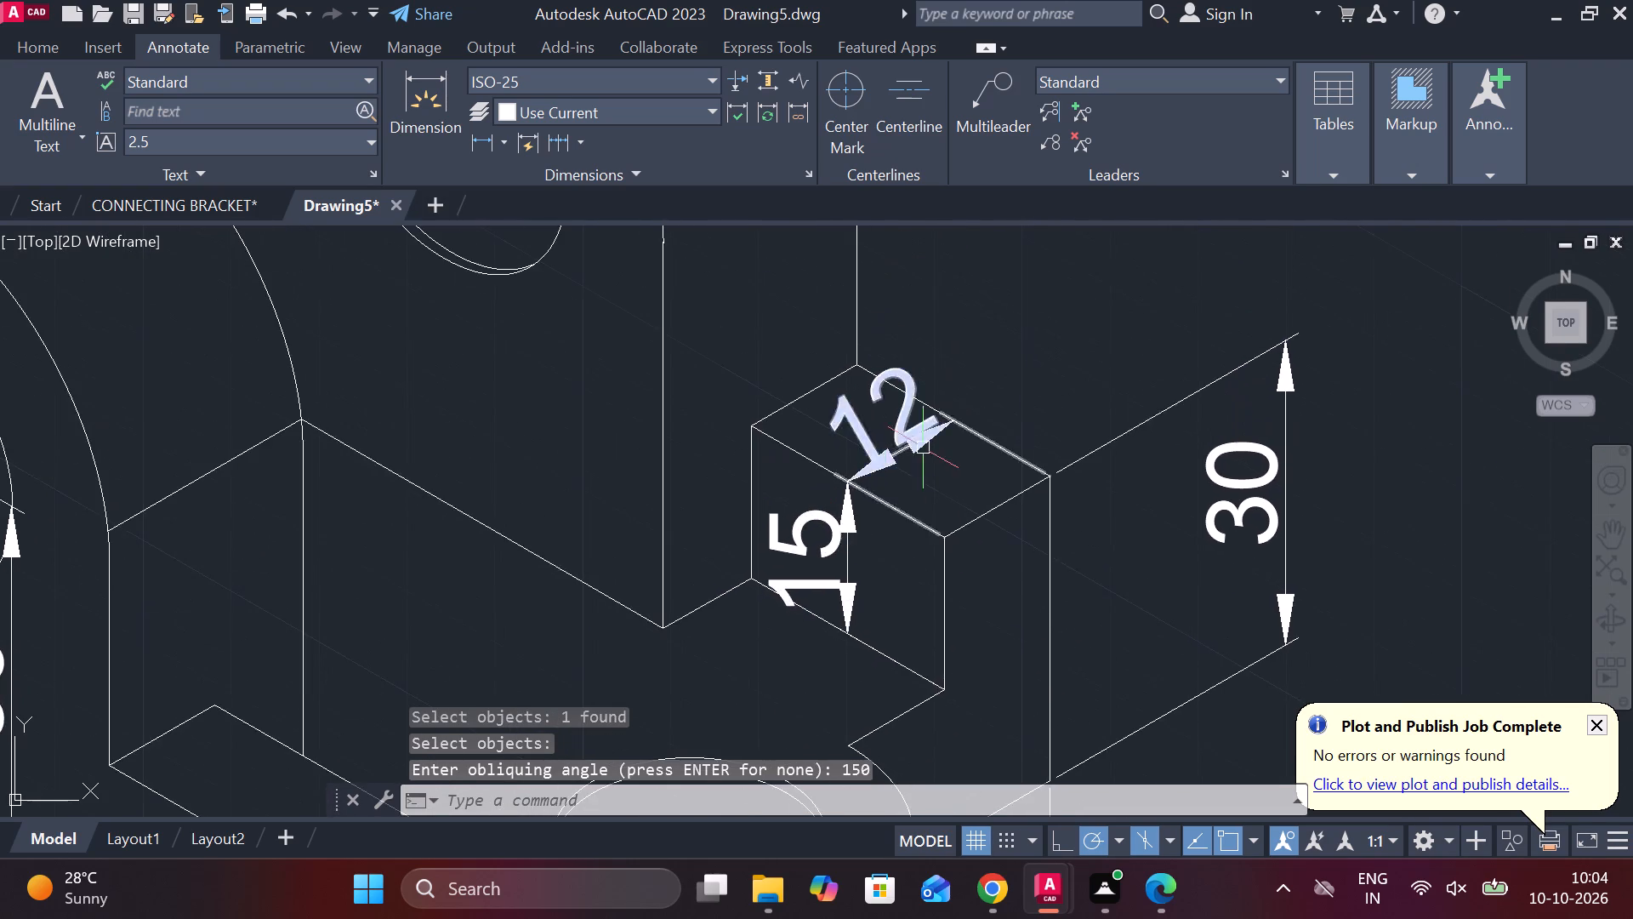
scroll(924, 448, "up", 1)
left_click(924, 412)
key("space")
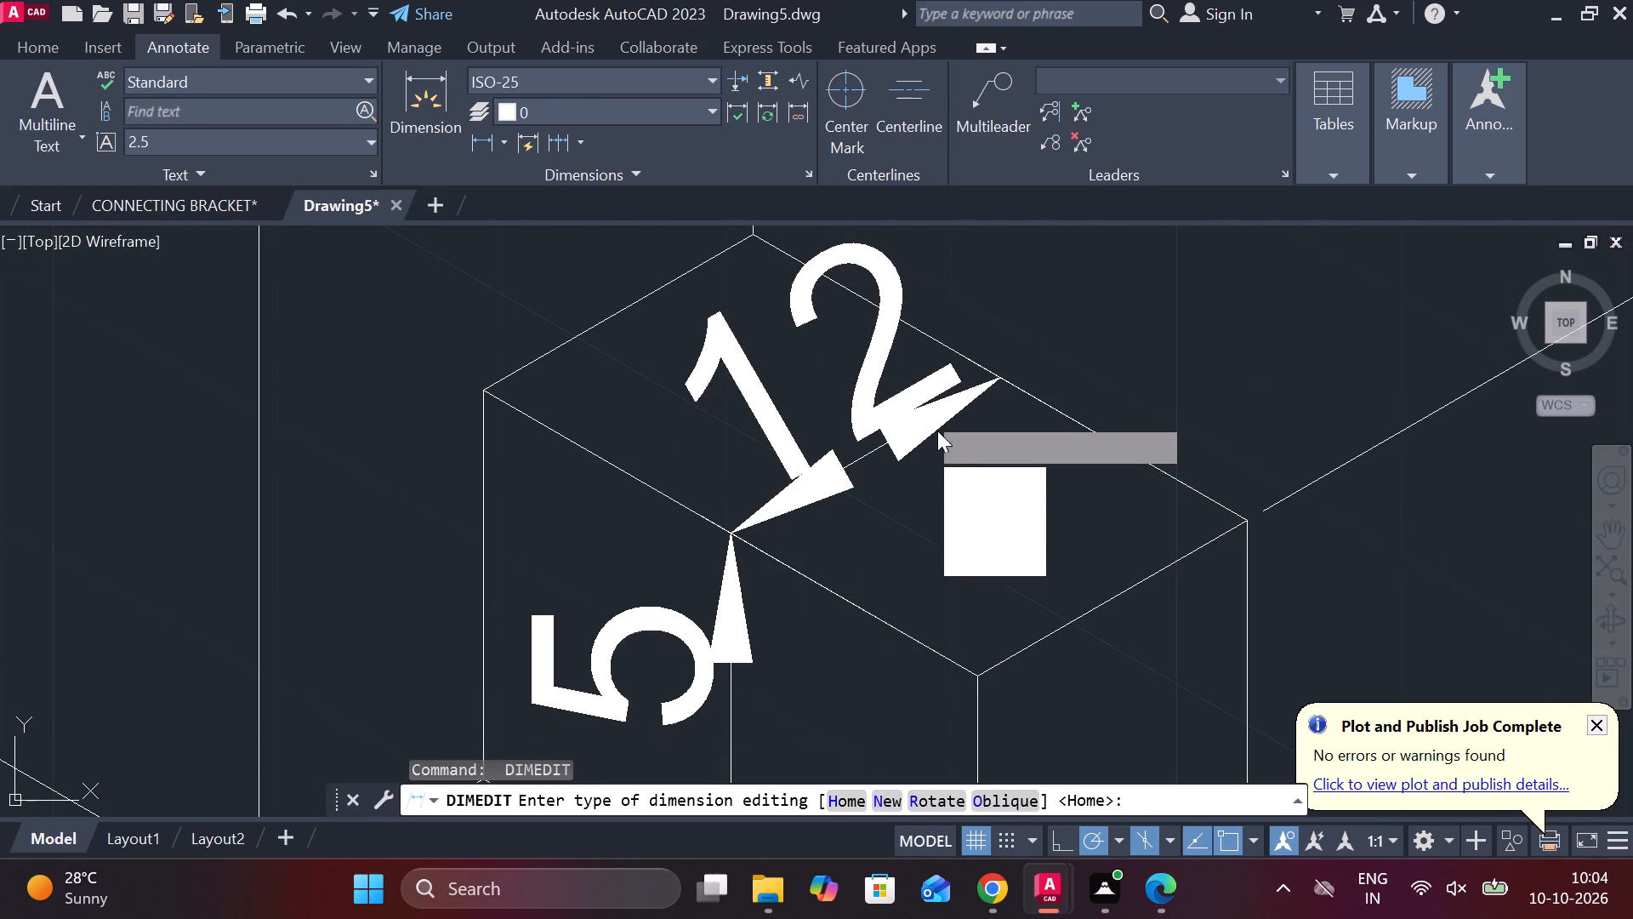
left_click_drag(965, 559, 924, 412)
type("150")
key("Return")
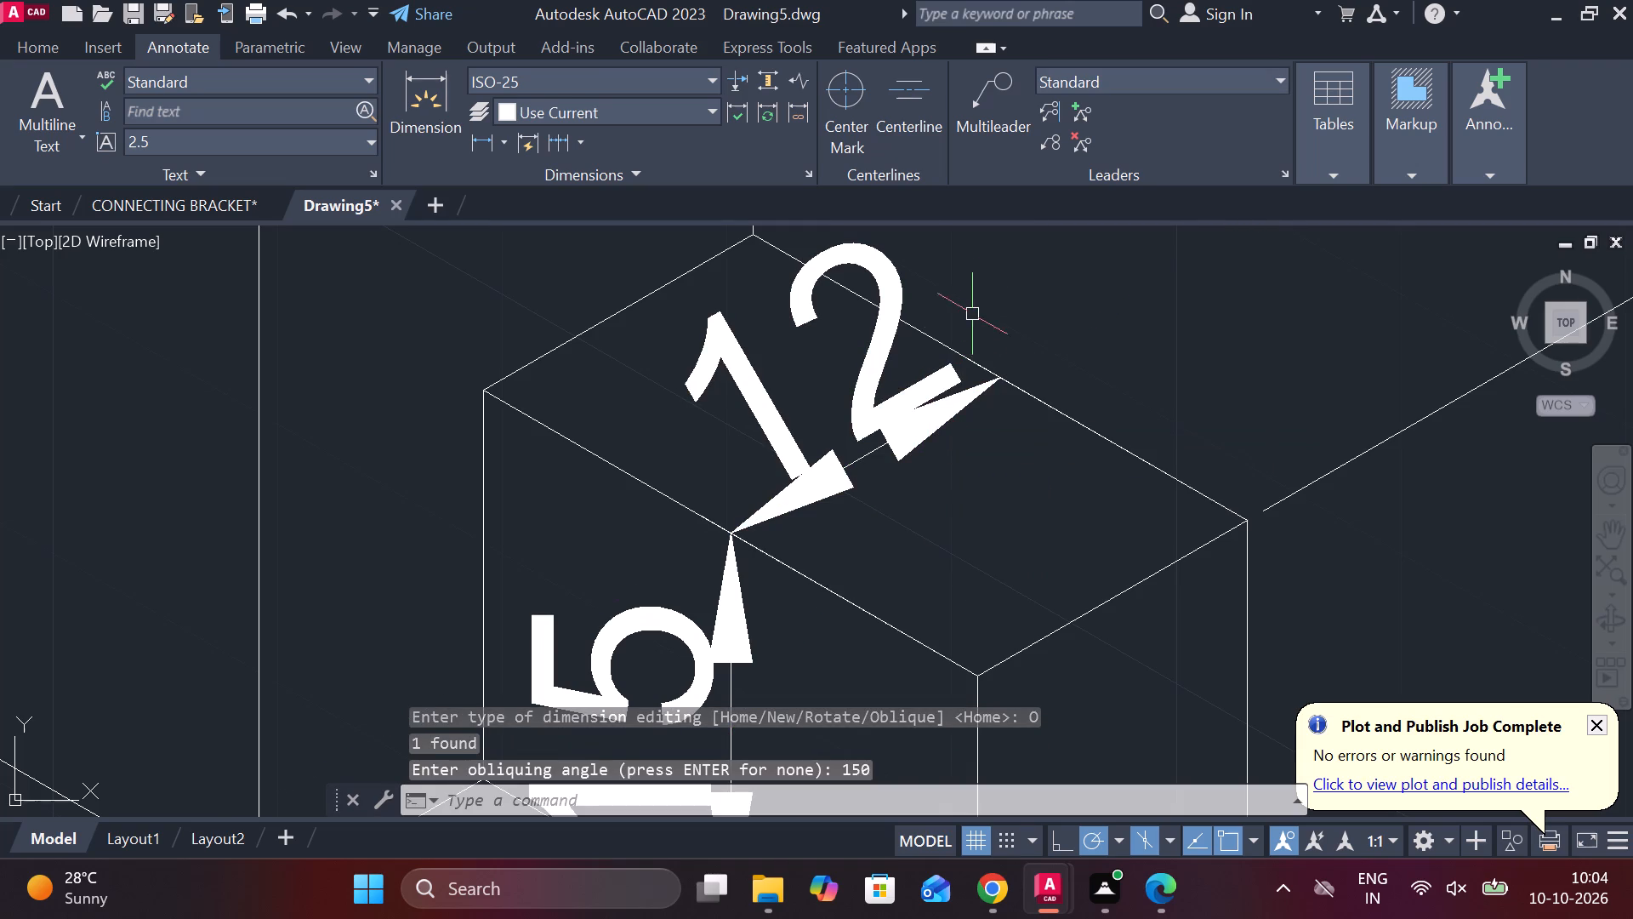
scroll(971, 297, "down", 1)
key("Escape")
scroll(978, 304, "down", 3)
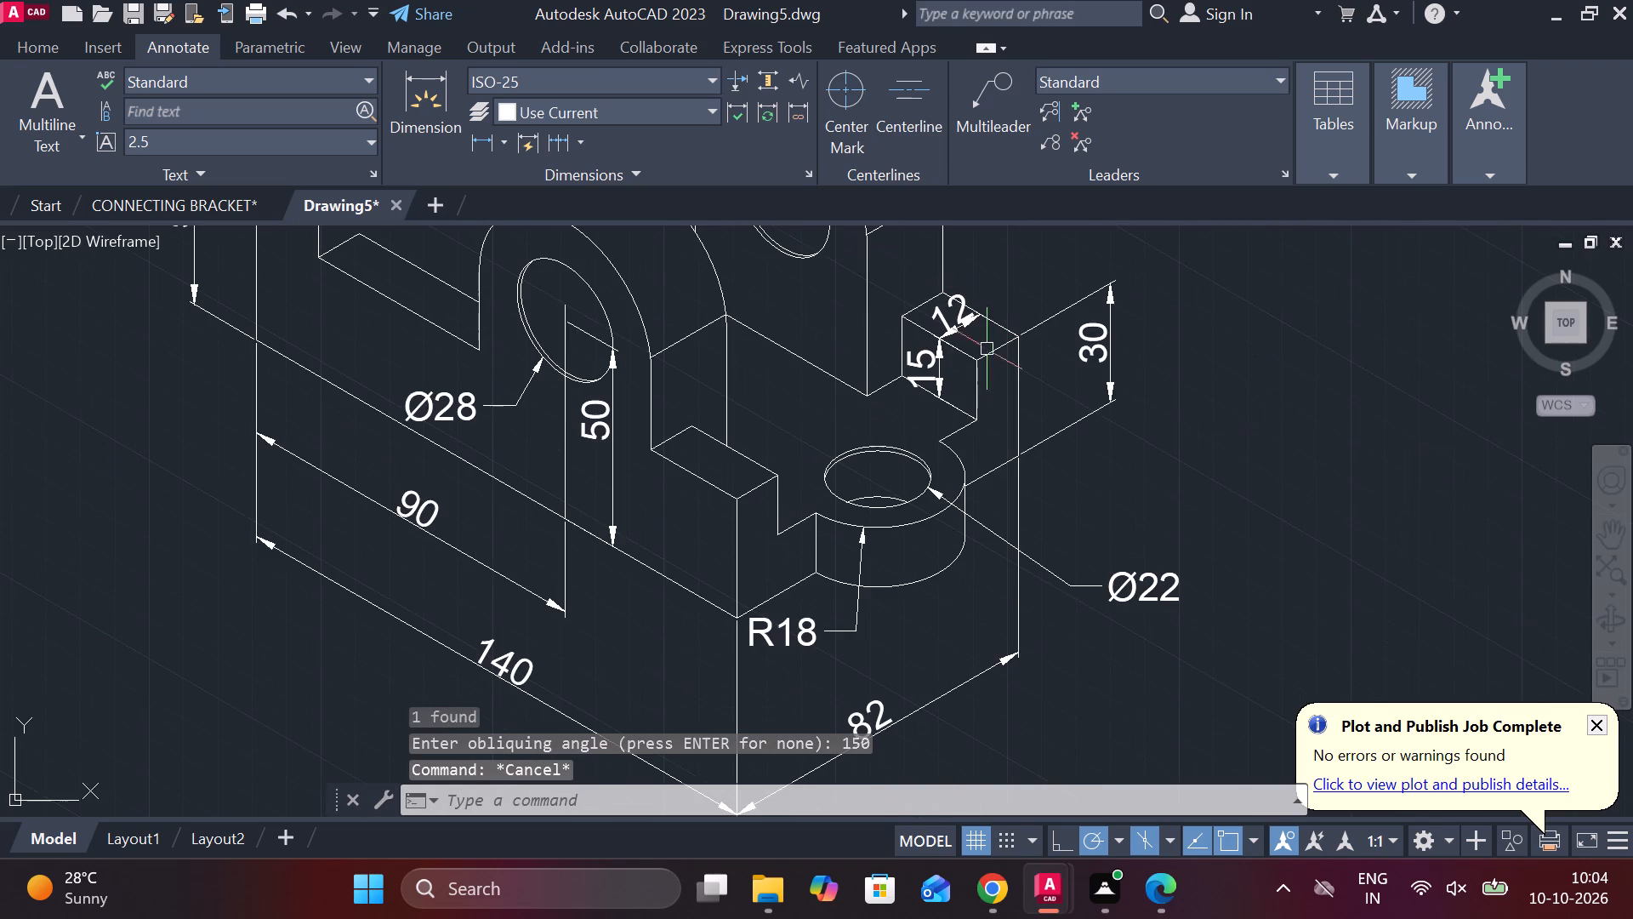
Add an aligned dimension for the rear upright lug's thickness, from its hole centre to the back arc centre, placed above the lug.
scroll(785, 321, "down", 1)
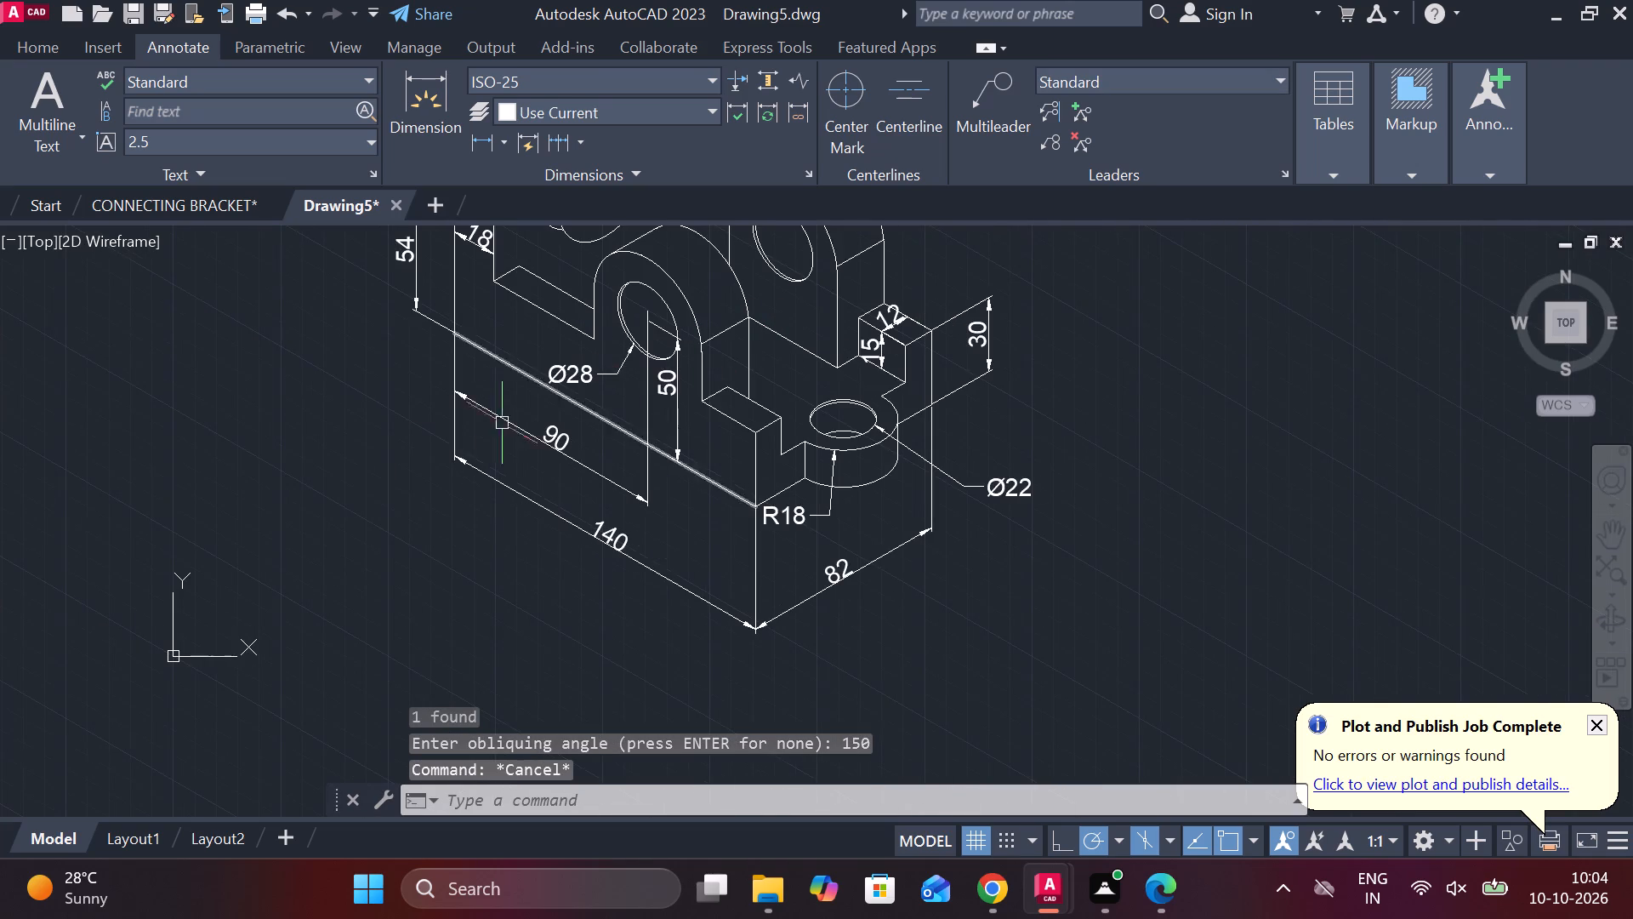
middle_click_drag(395, 410, 474, 614)
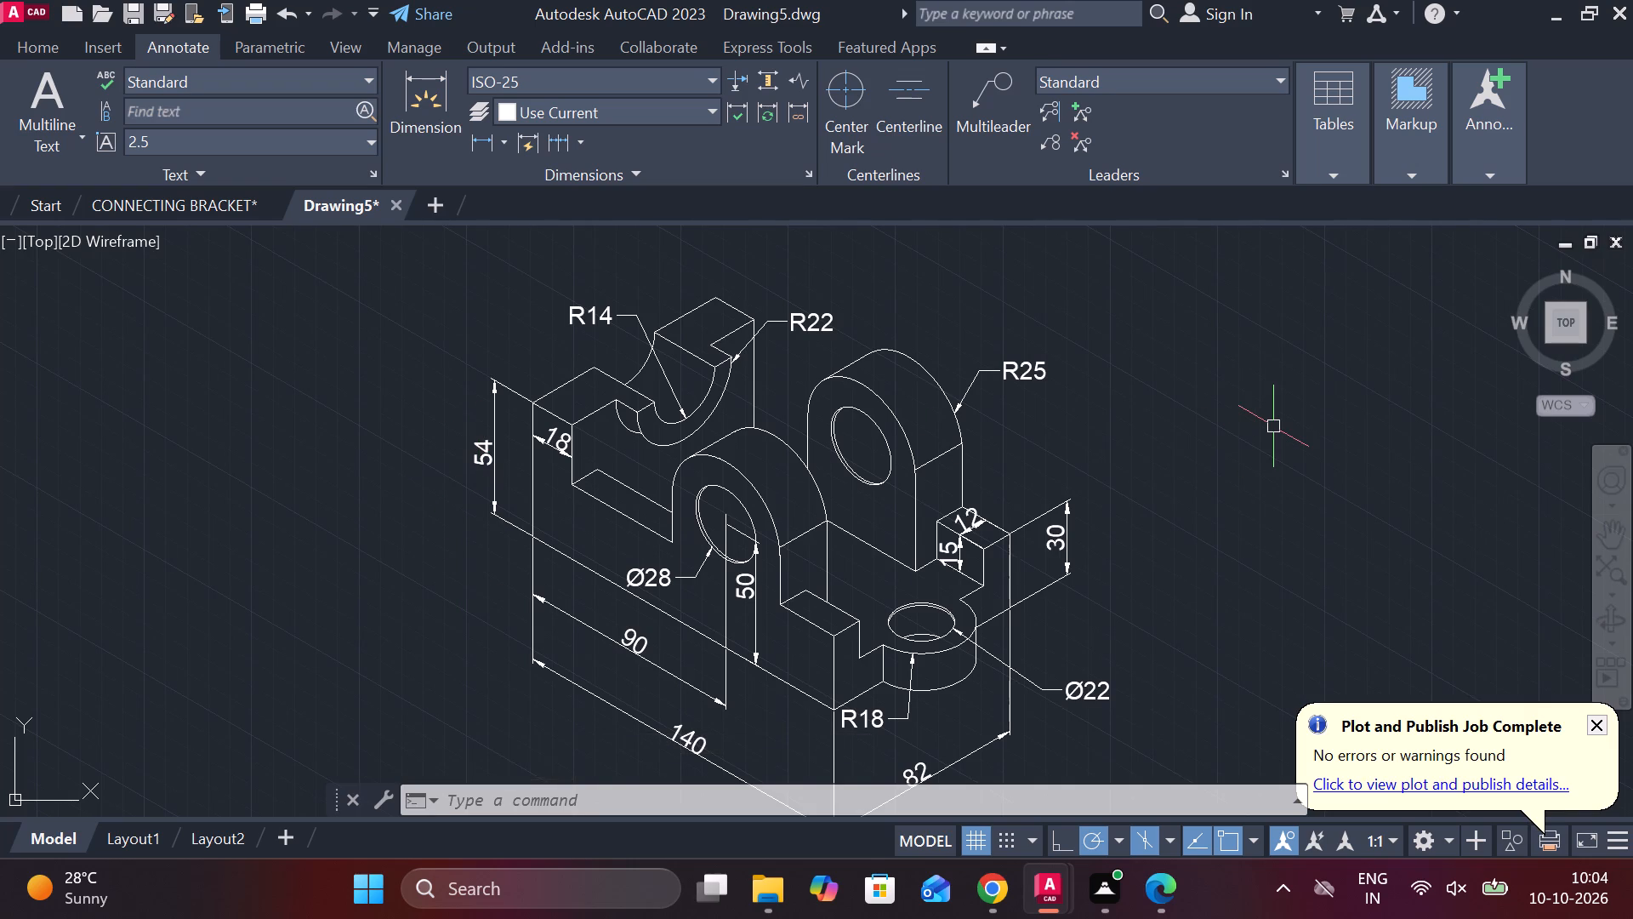
left_click(16, 50)
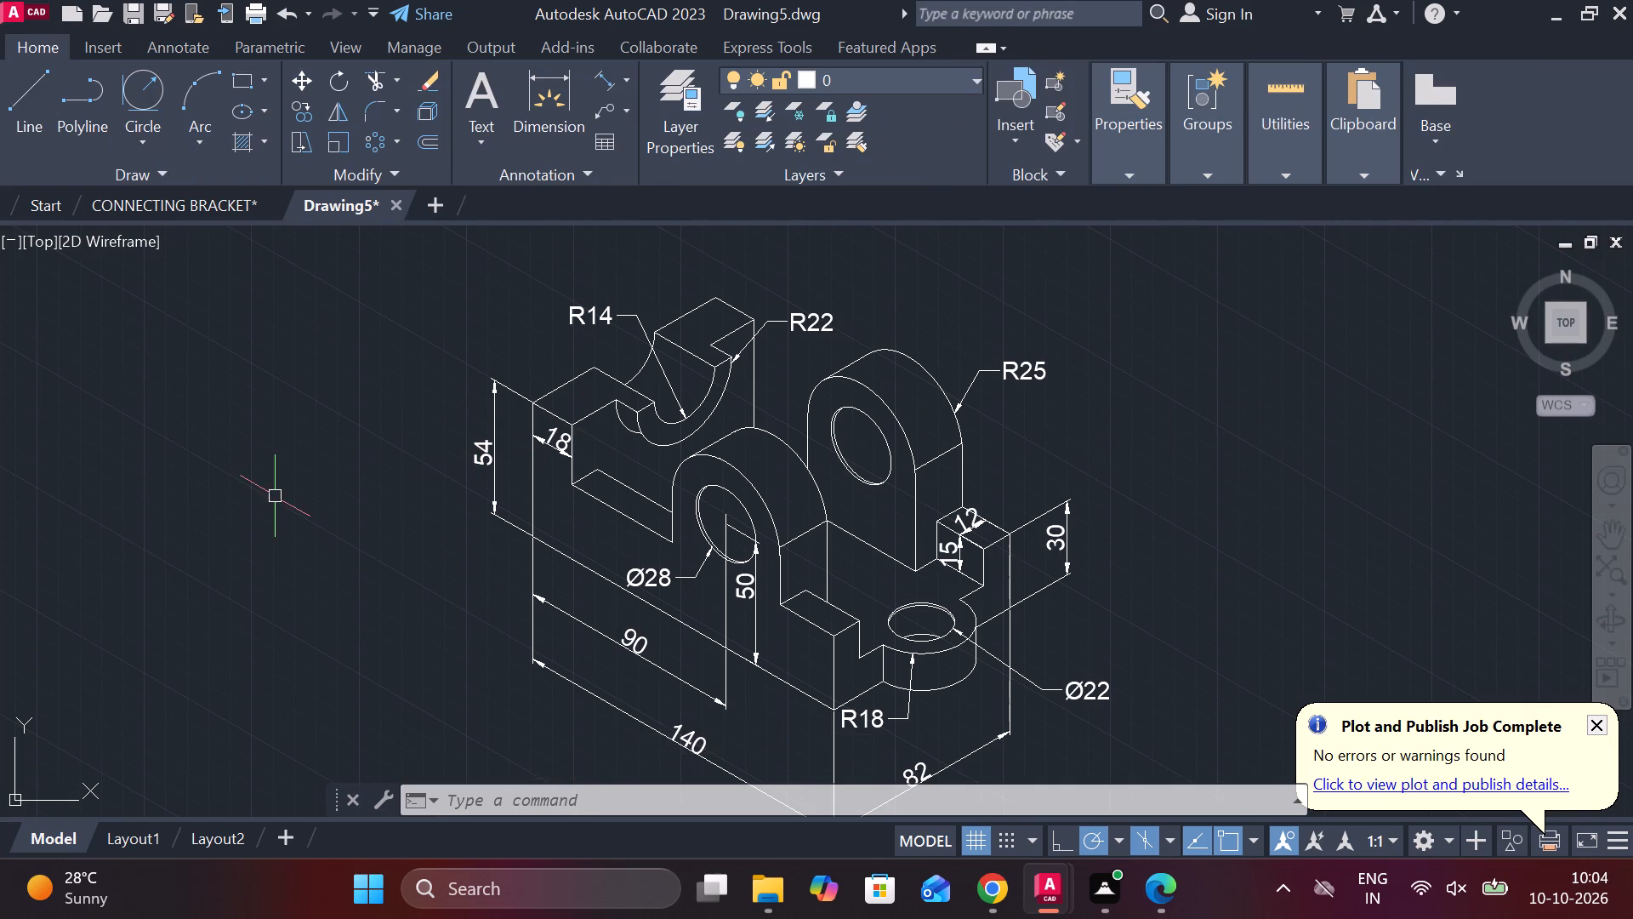
middle_click_drag(270, 498, 260, 389)
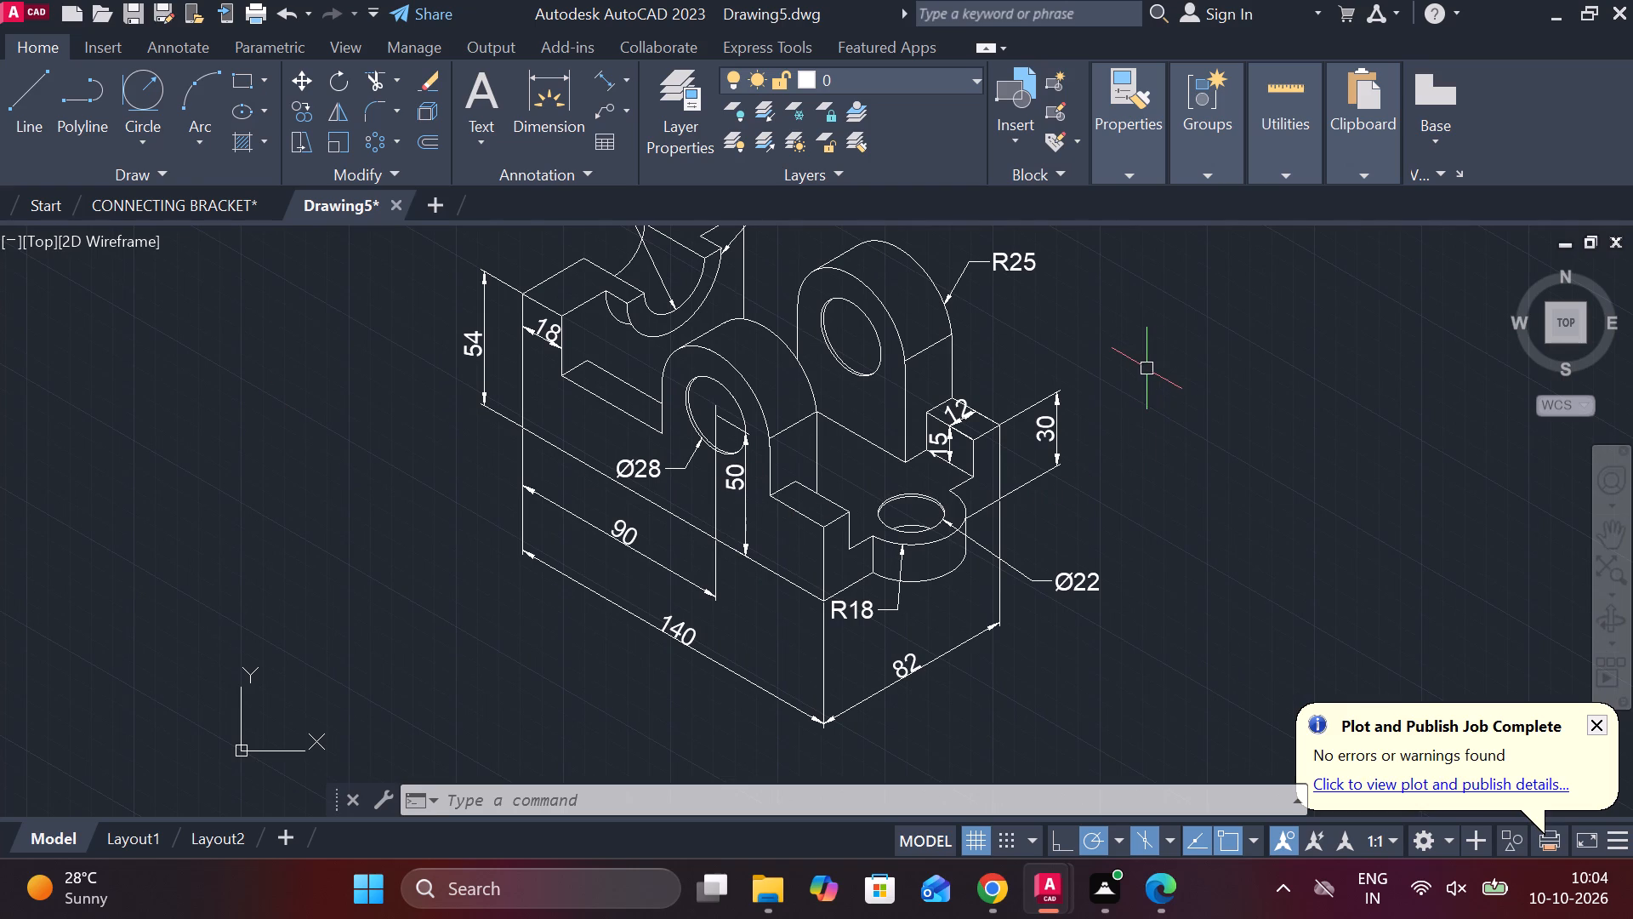
middle_click_drag(1128, 371, 1114, 496)
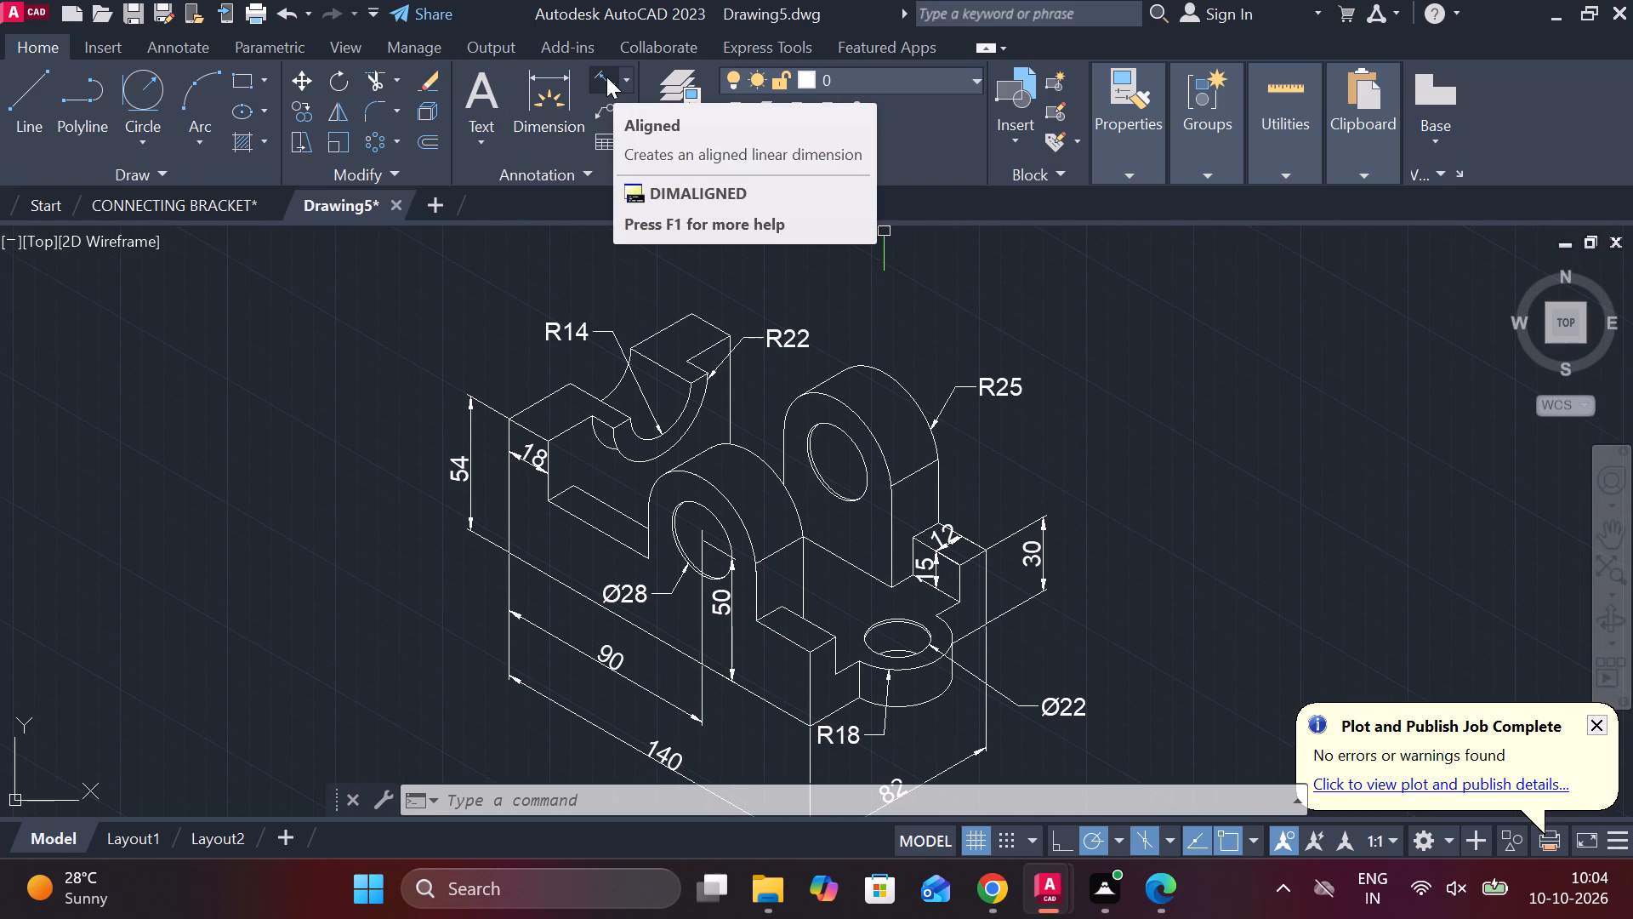
left_click(634, 77)
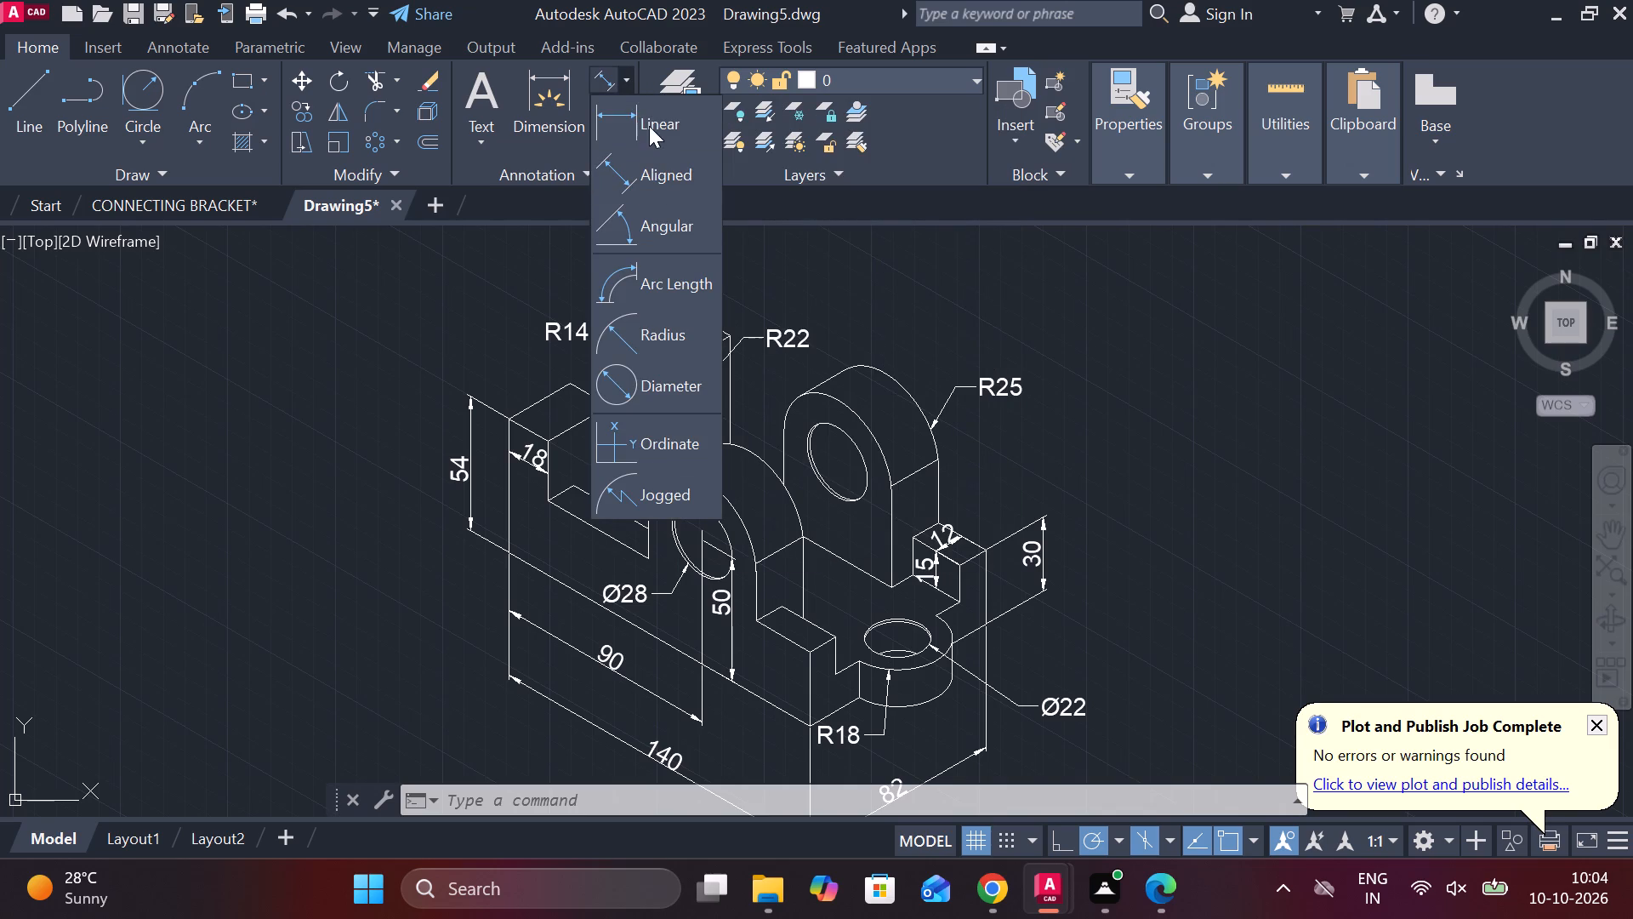
left_click(645, 184)
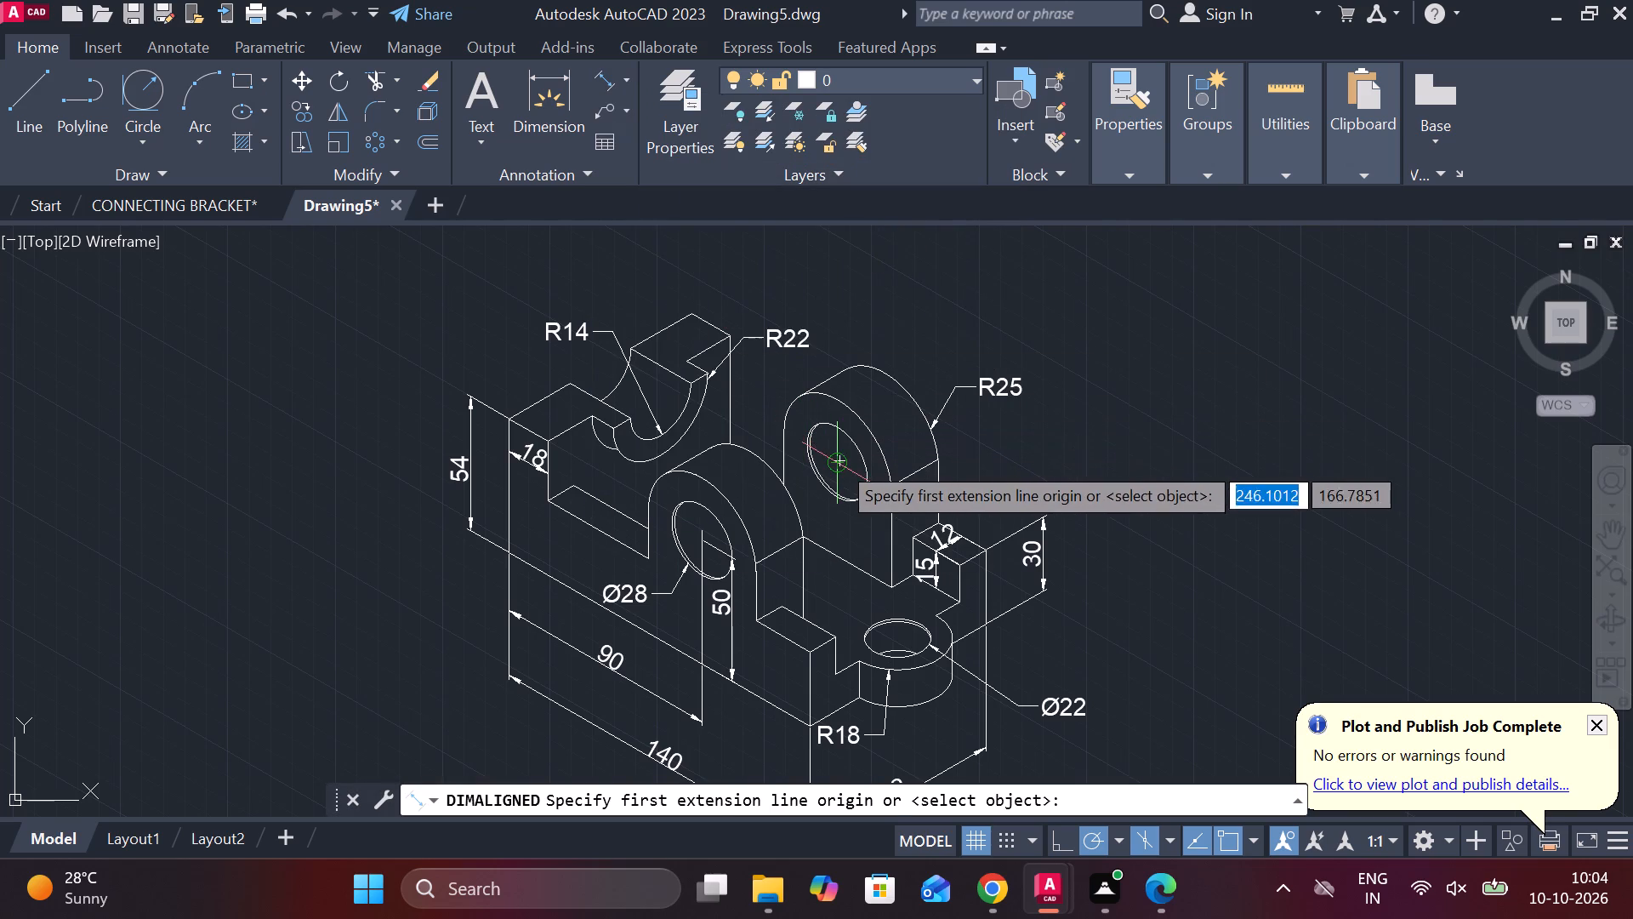
left_click(838, 461)
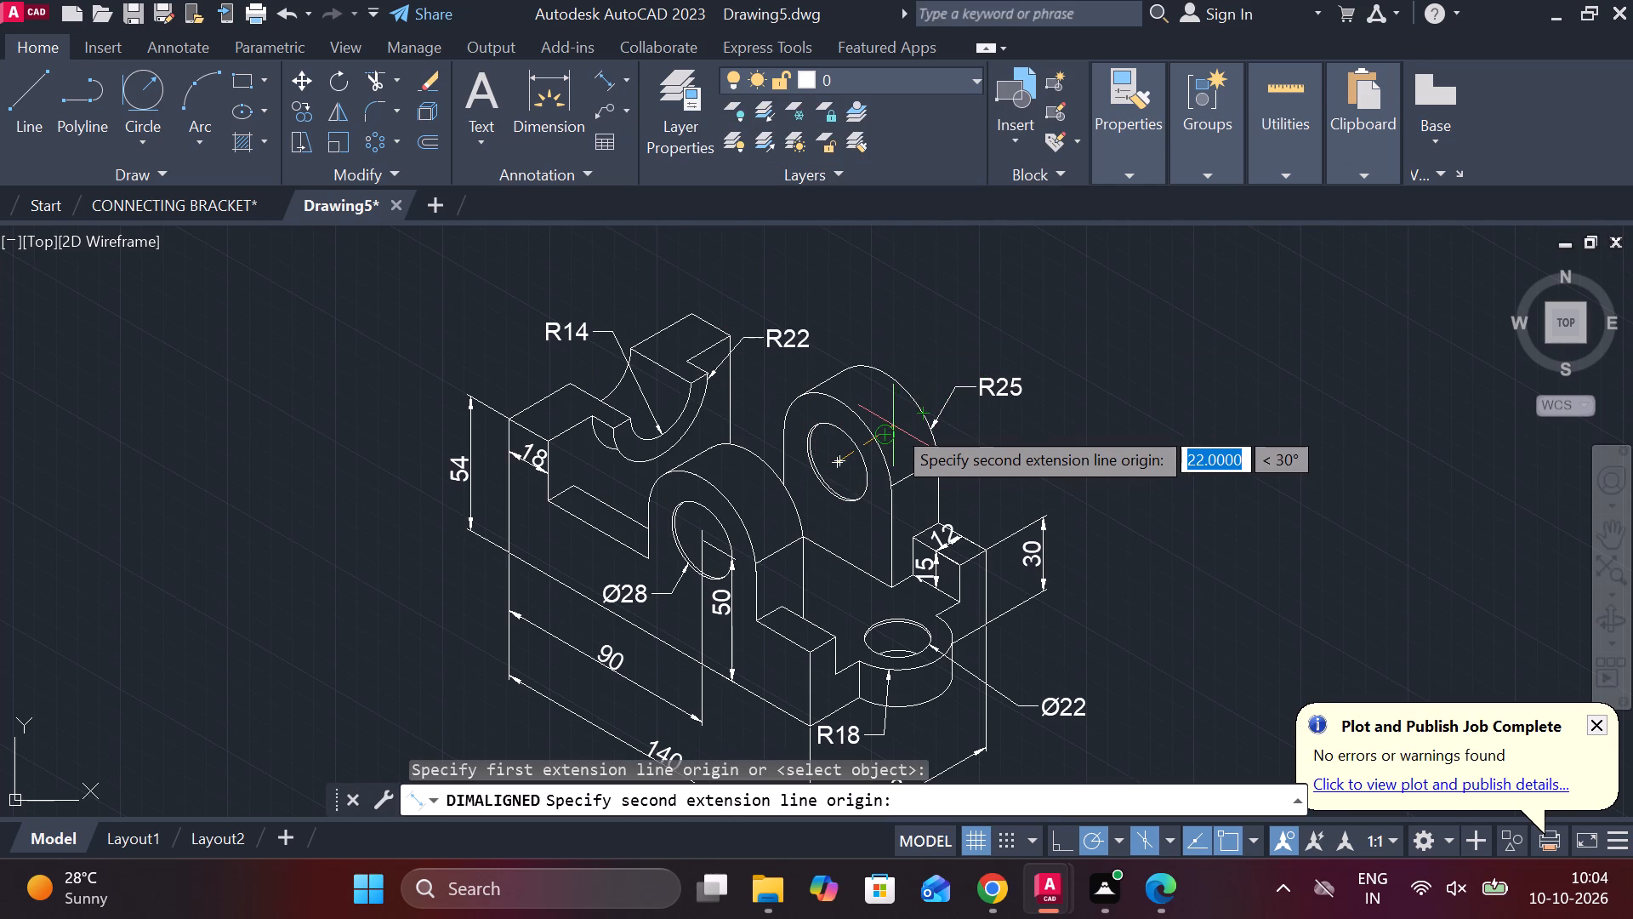
left_click(893, 425)
left_click(869, 341)
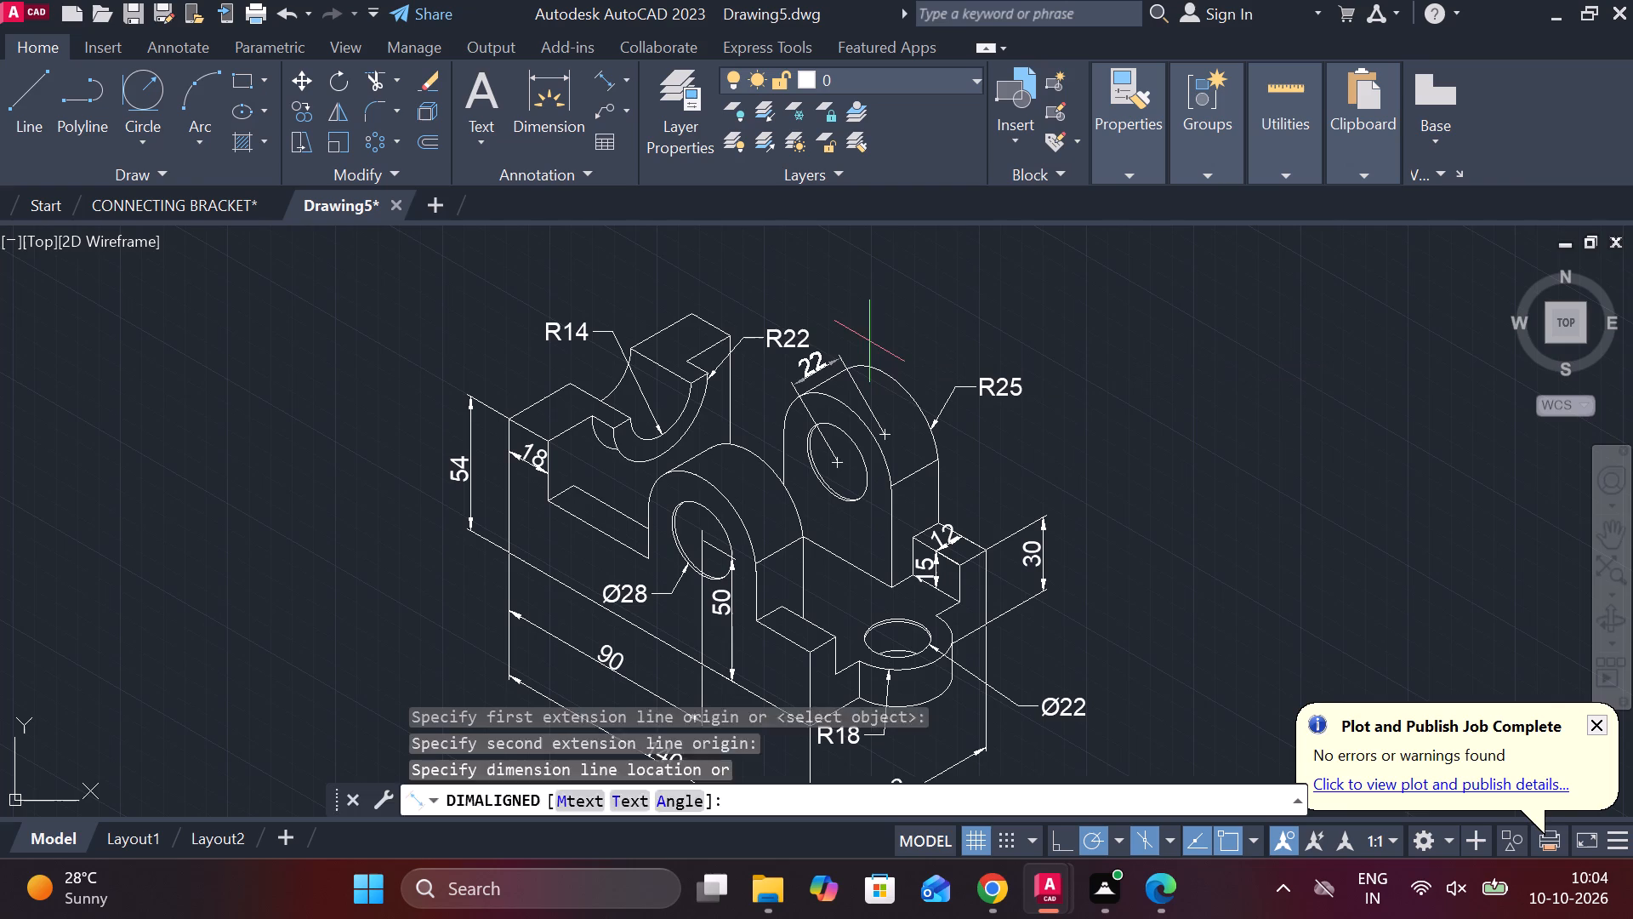
key("Escape")
Oblique the rear lug's thickness dimension to 90 so its extension lines run vertically.
left_click(817, 374)
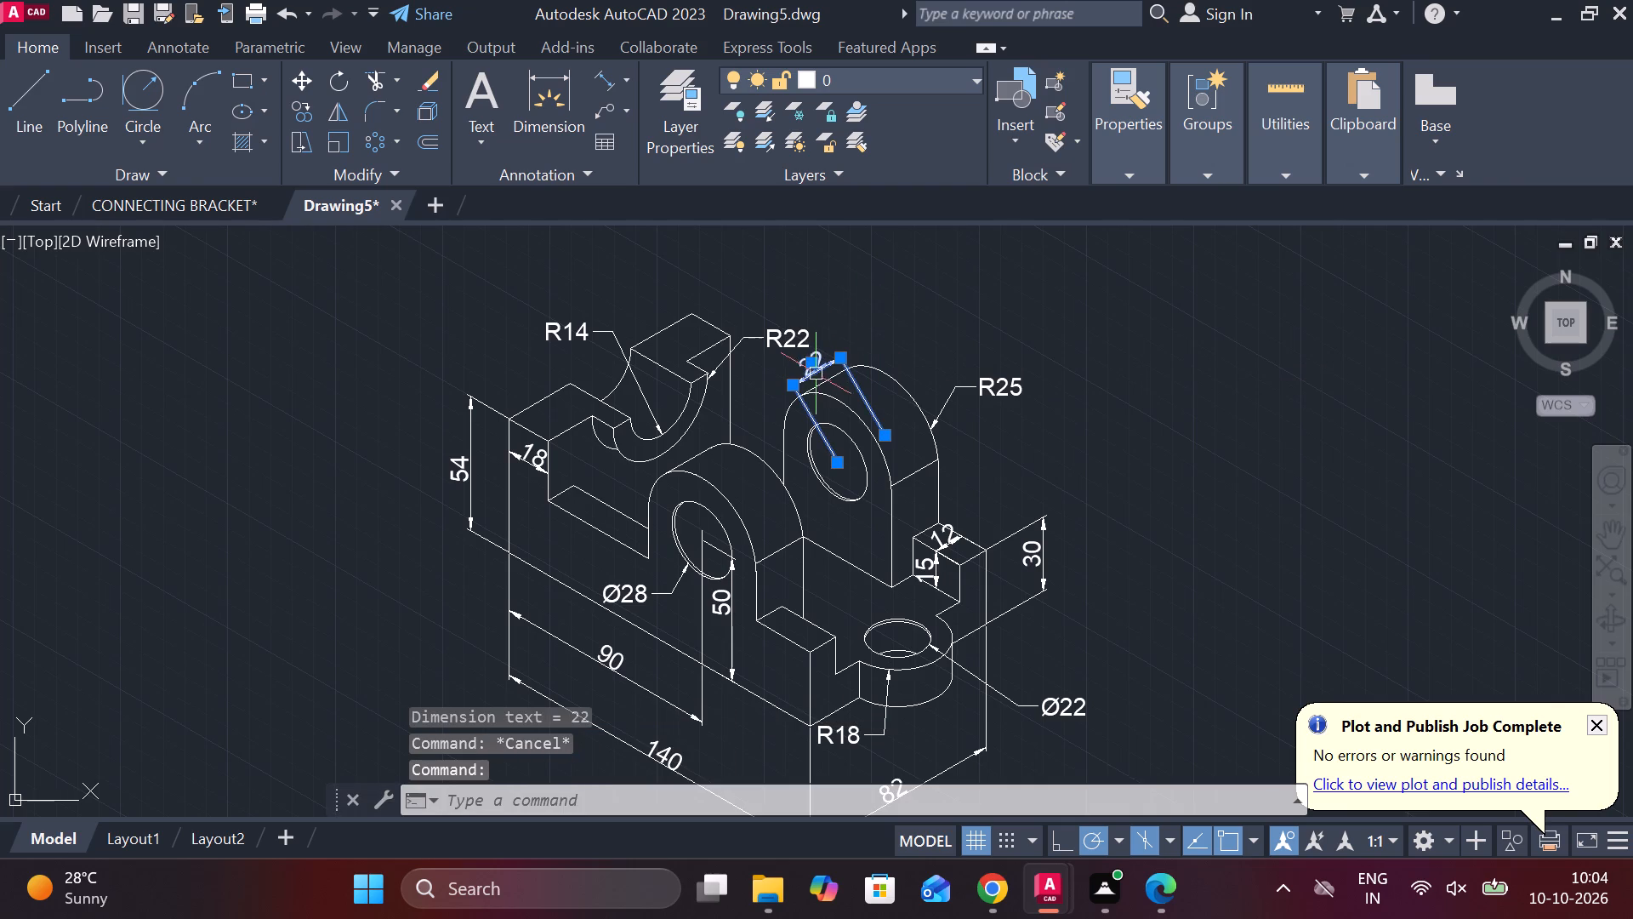
left_click(183, 52)
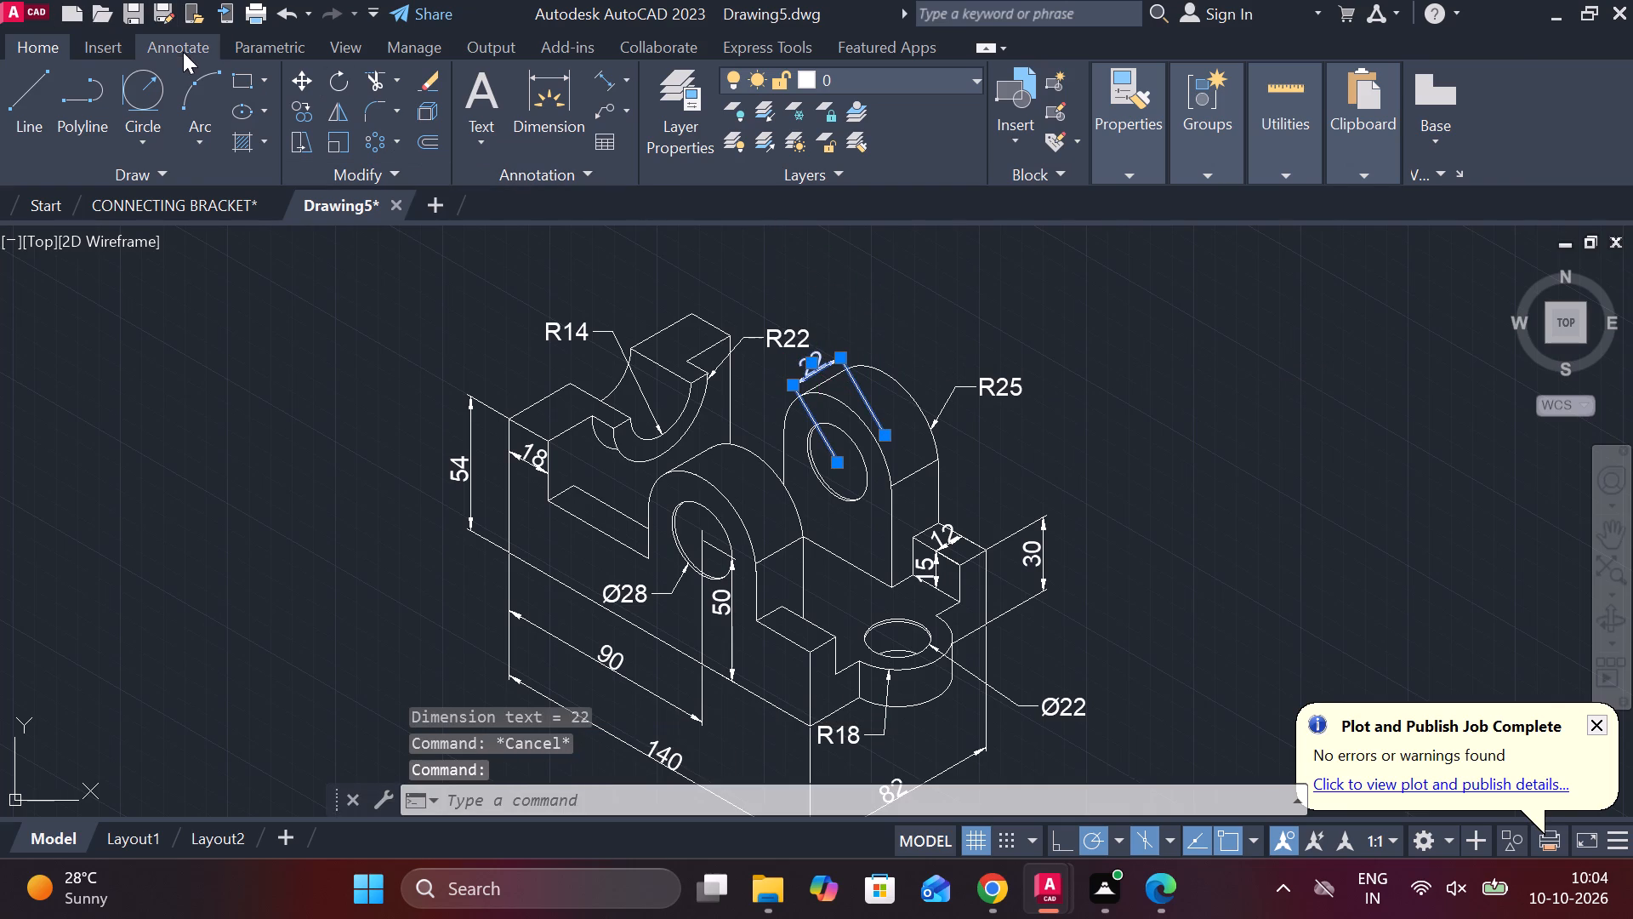
left_click(659, 174)
left_click(436, 208)
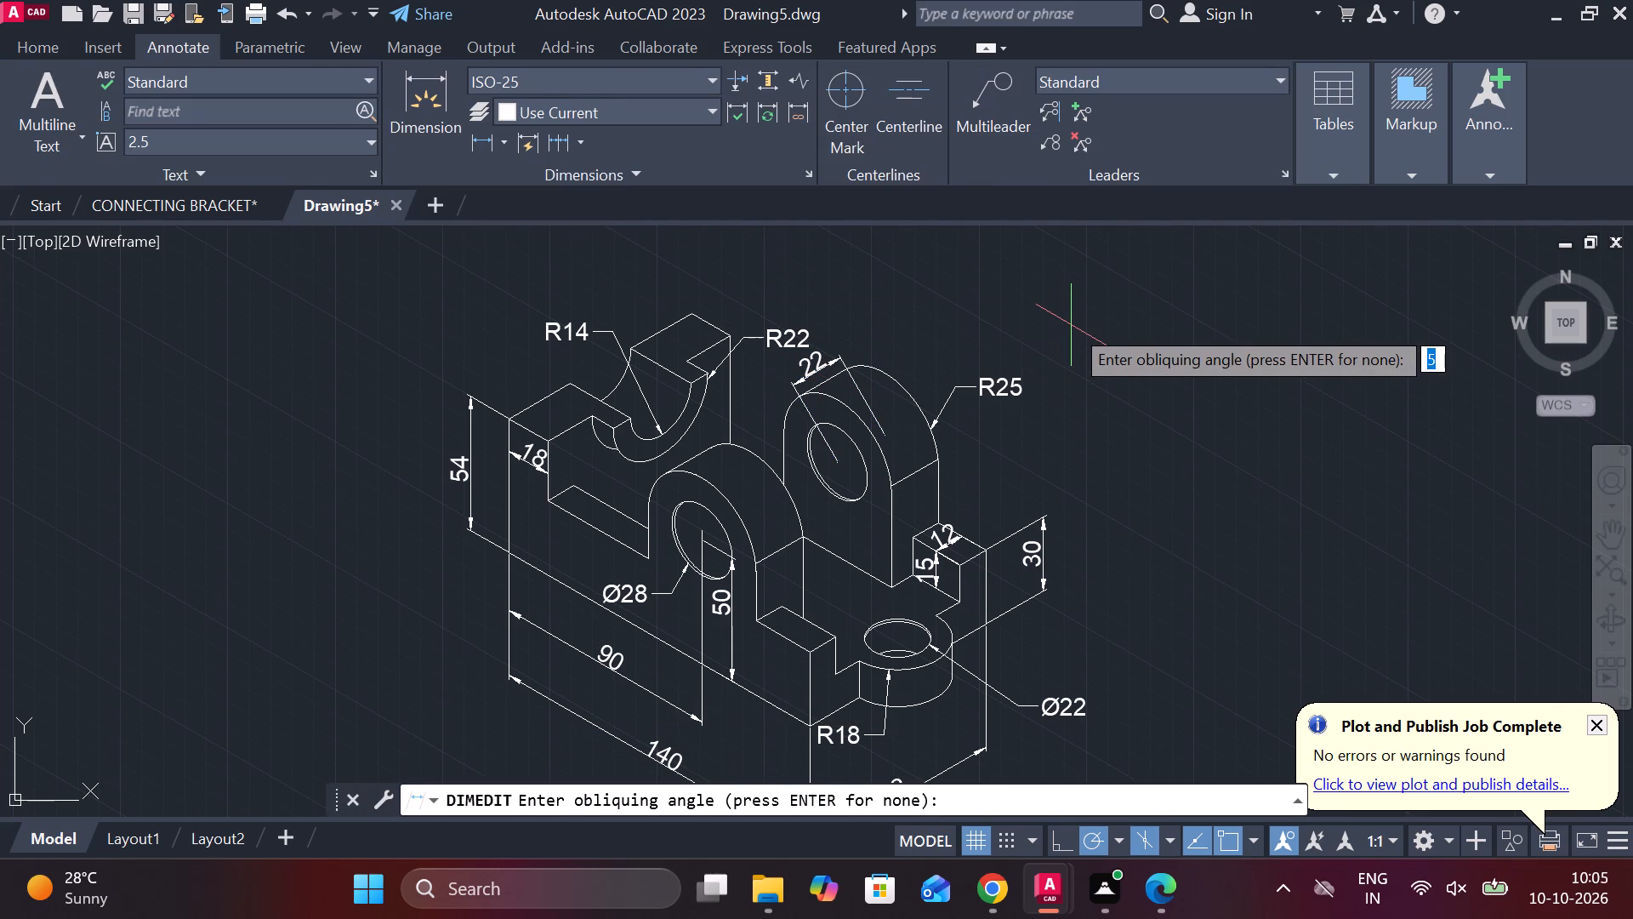
type("90")
key("Return")
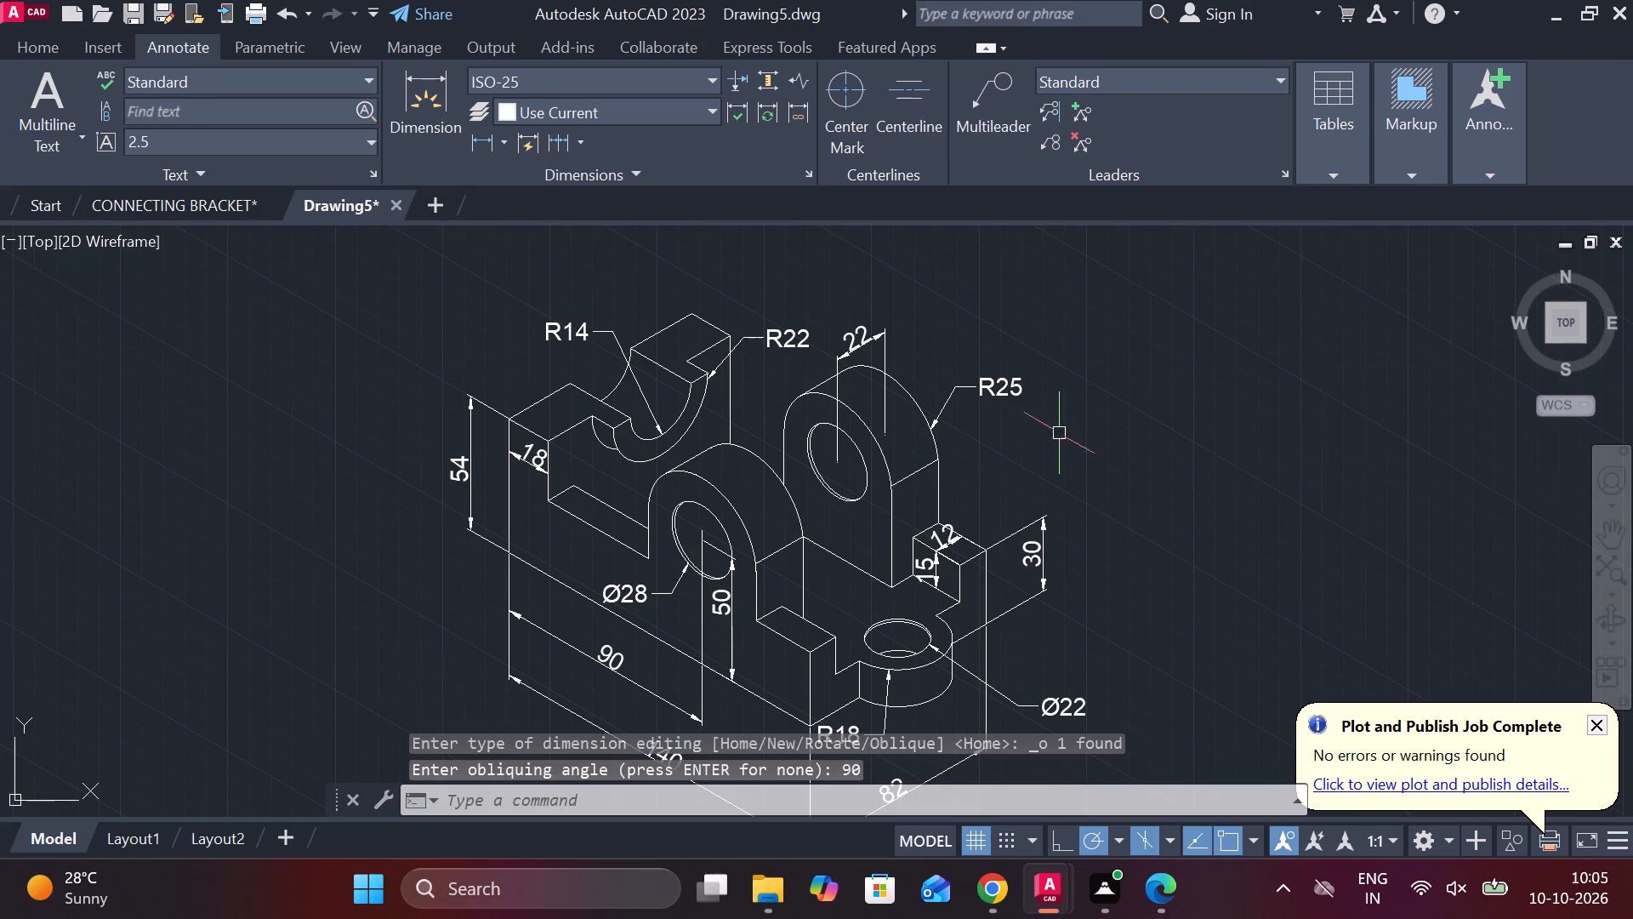
Turn off isometric drafting to return to orthographic mode.
left_click(65, 51)
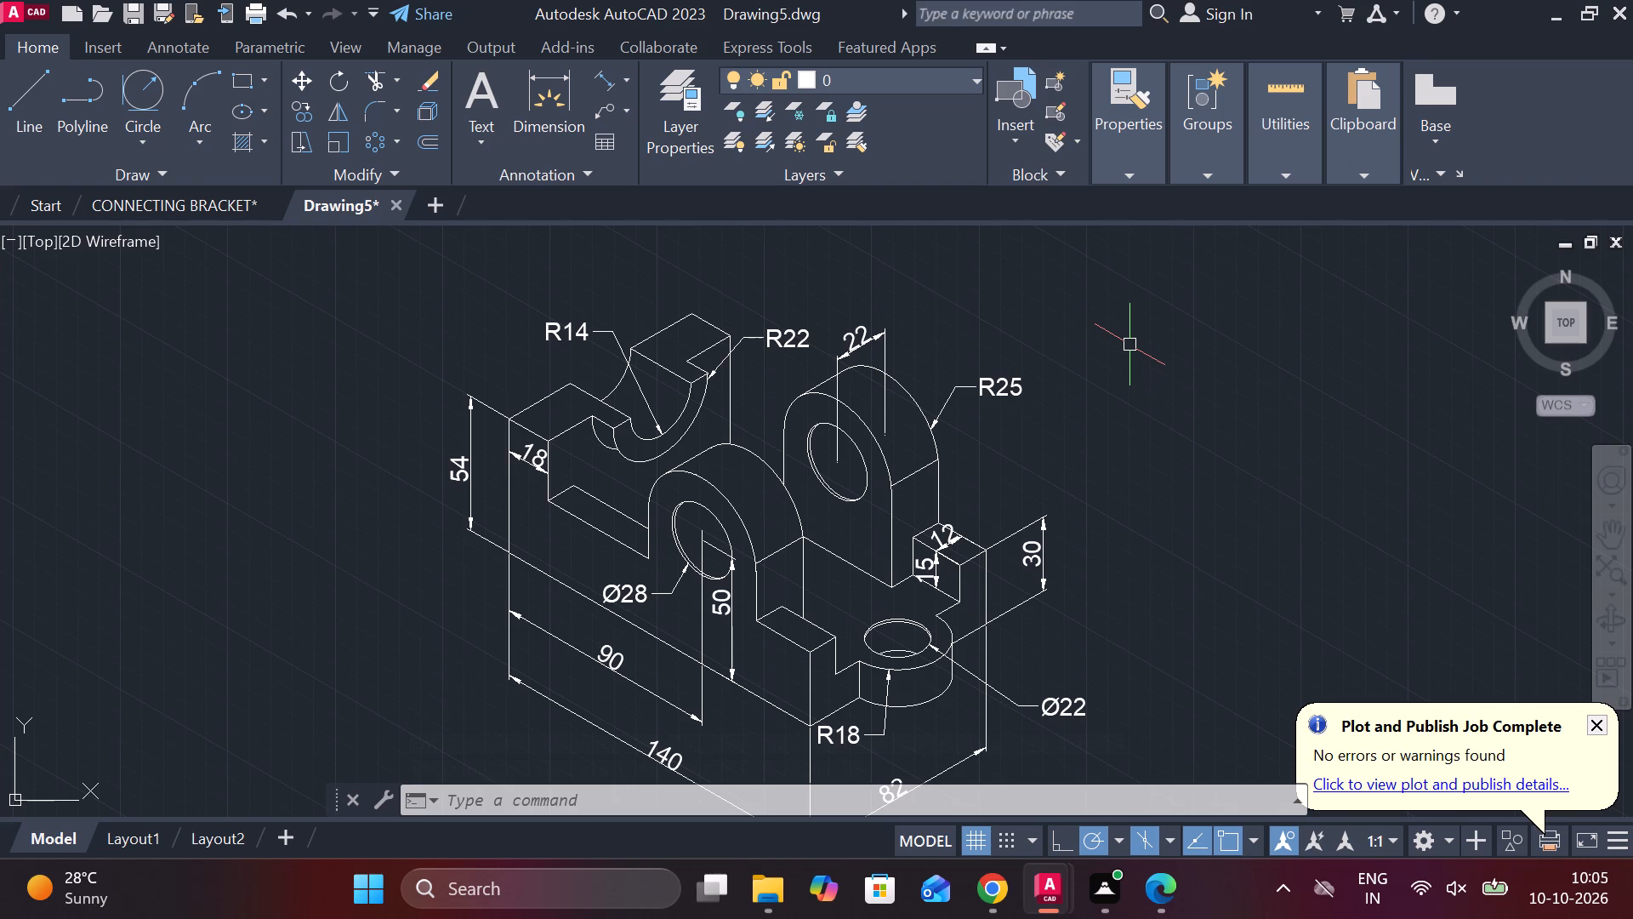
scroll(1129, 345, "down", 1)
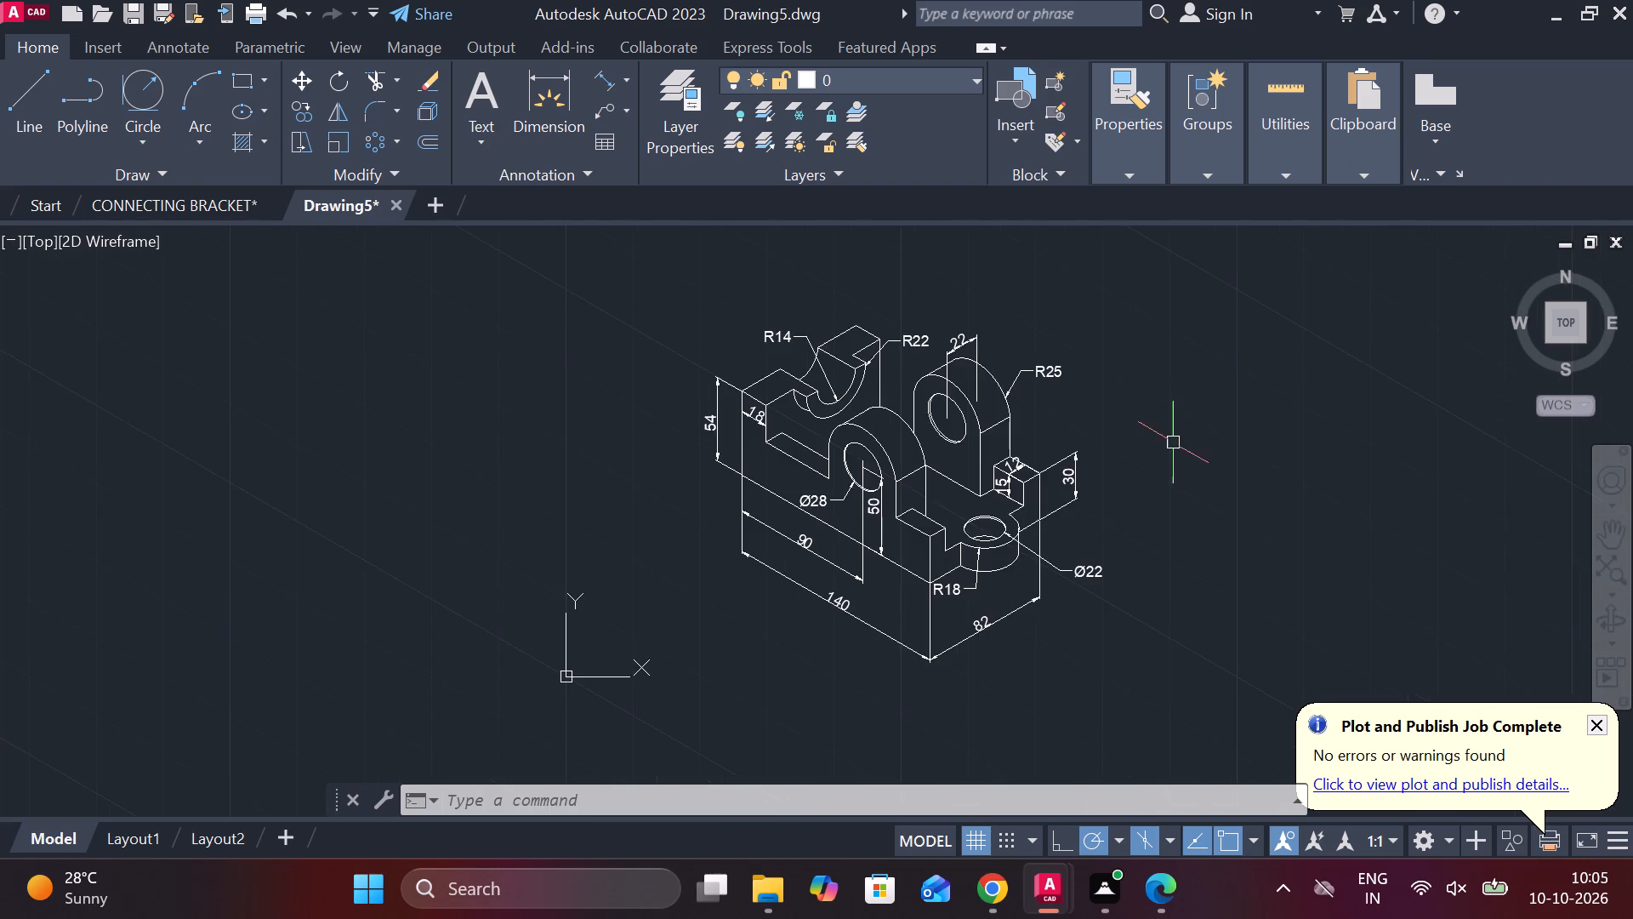
middle_click_drag(1173, 442, 853, 406)
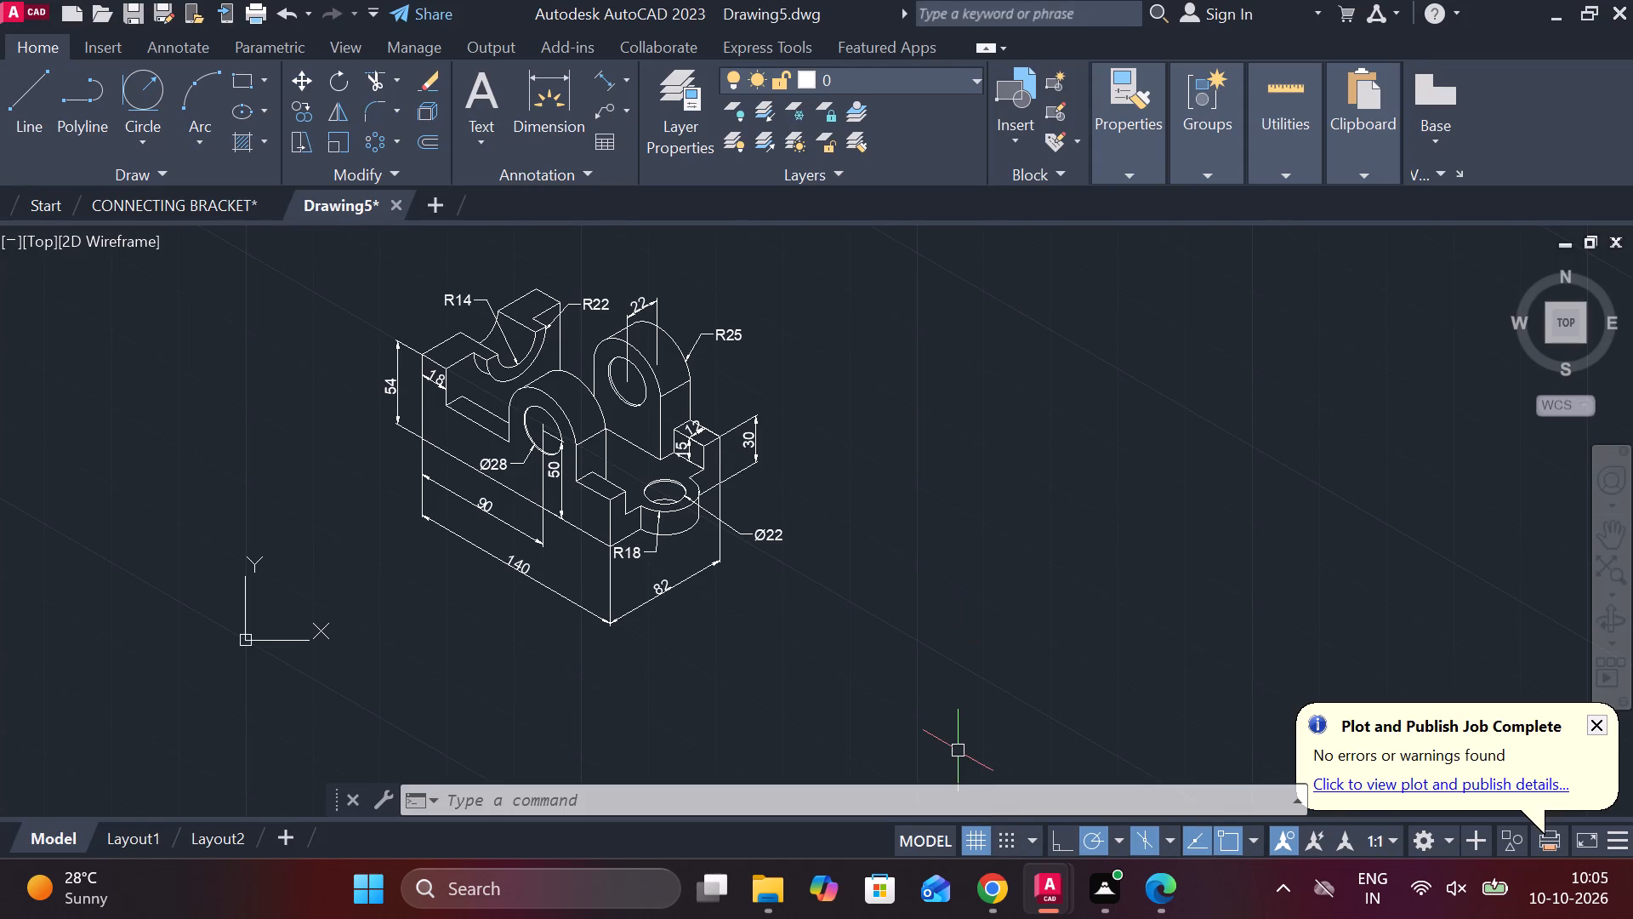
key("Escape")
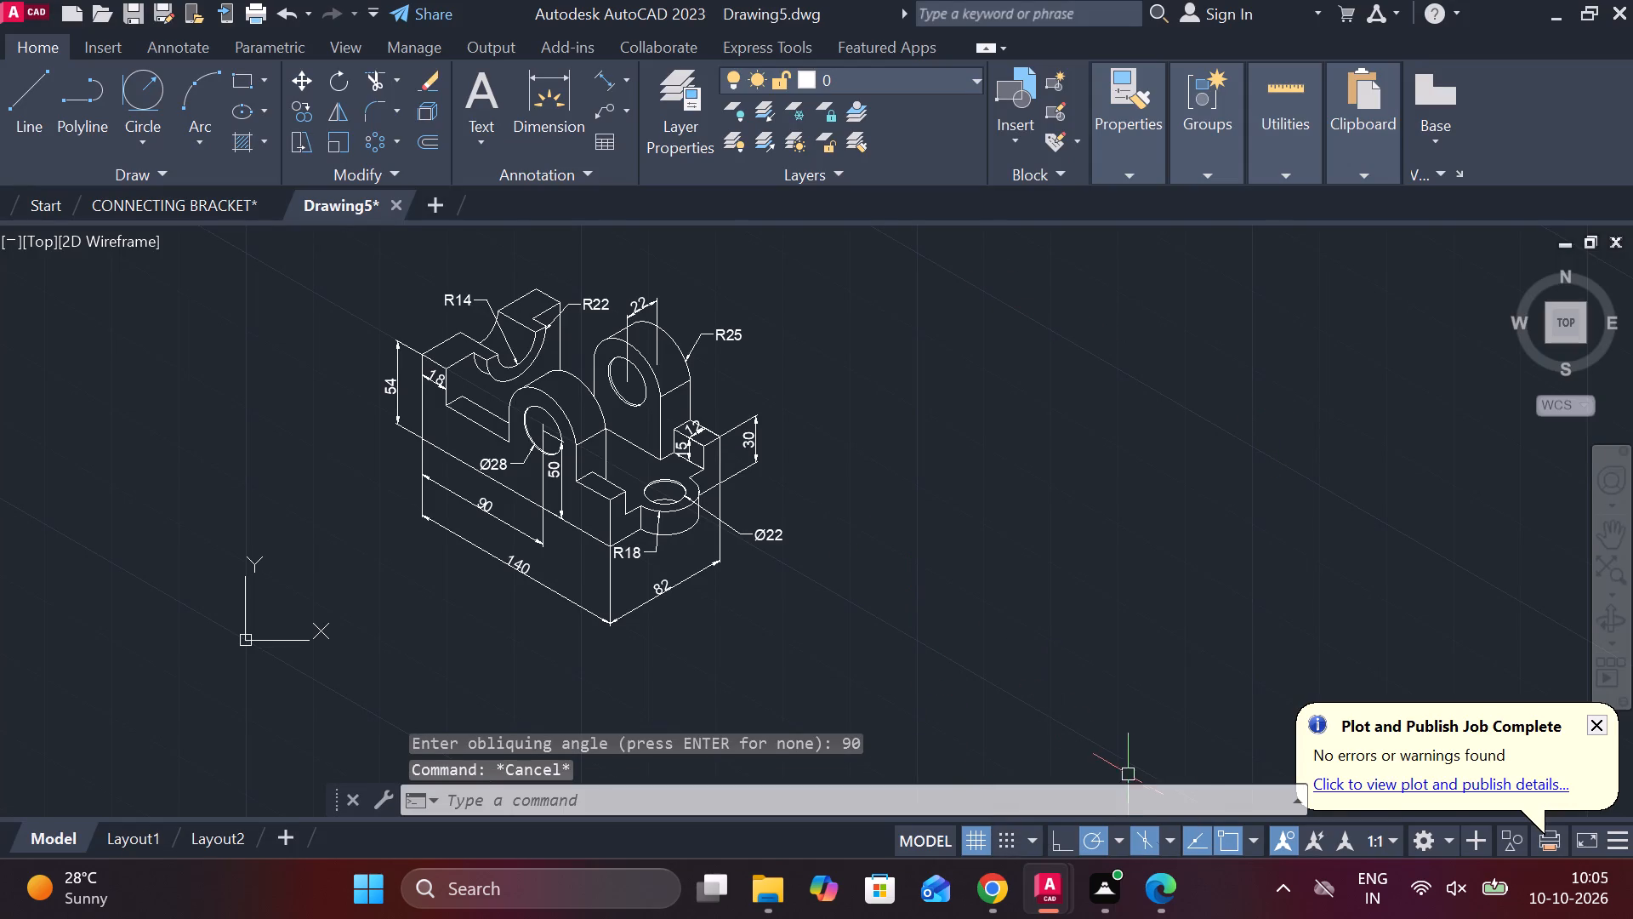
left_click(1135, 833)
Draw a rectangle 190 wide and 65 high in the empty space beside the isometric bracket.
middle_click_drag(947, 574, 890, 491)
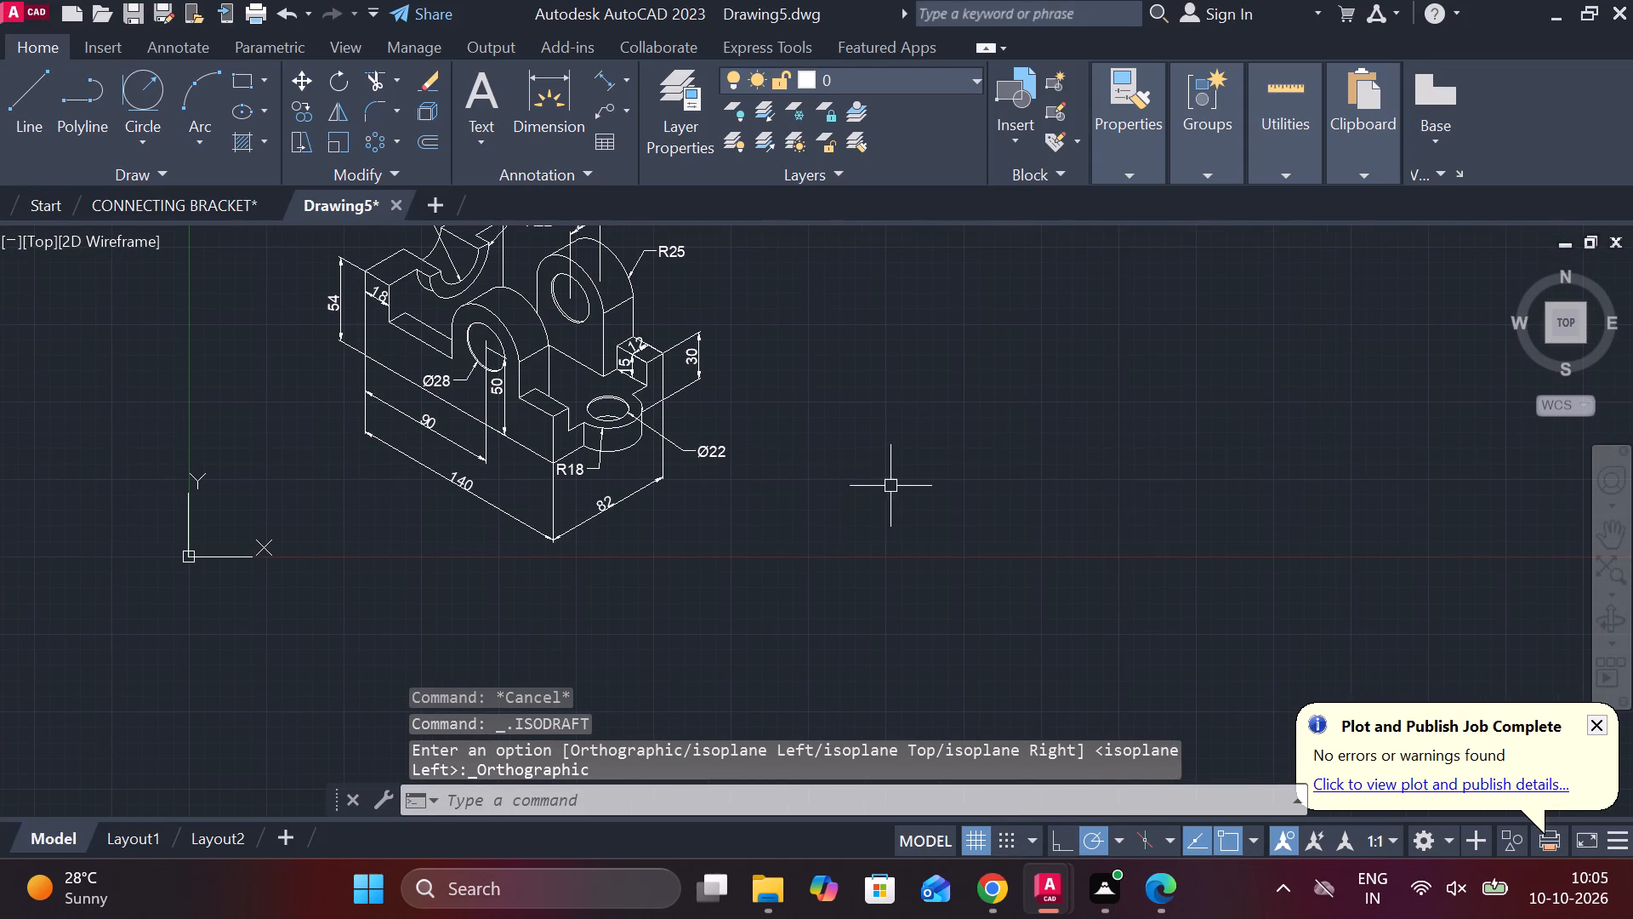
left_click(240, 77)
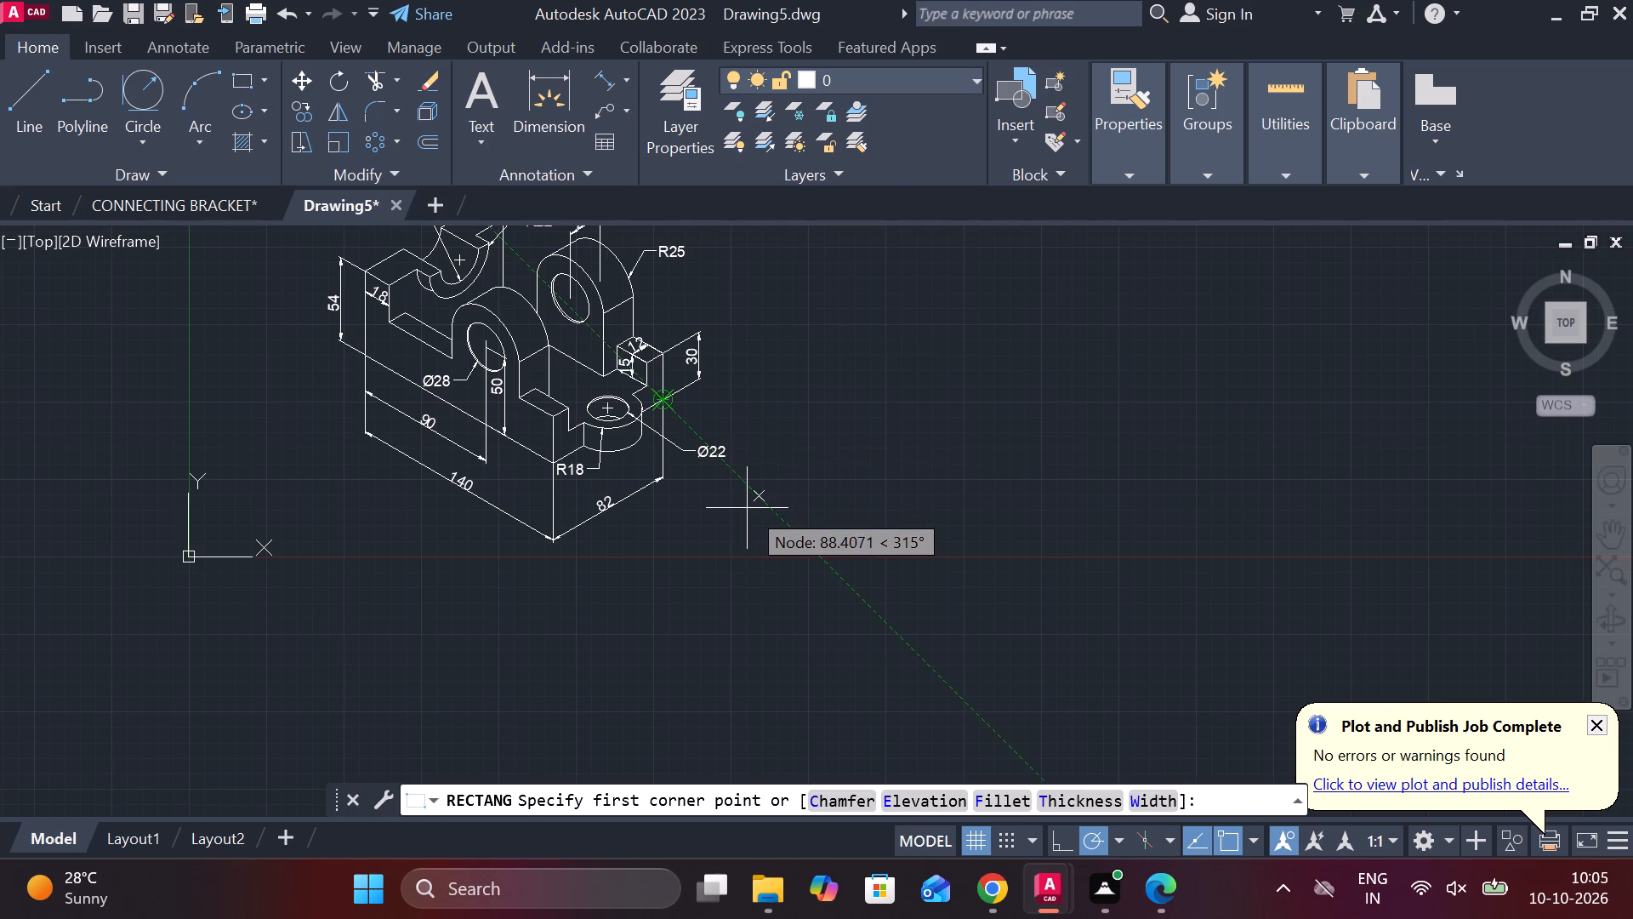
left_click(743, 508)
middle_click_drag(1166, 599, 1075, 570)
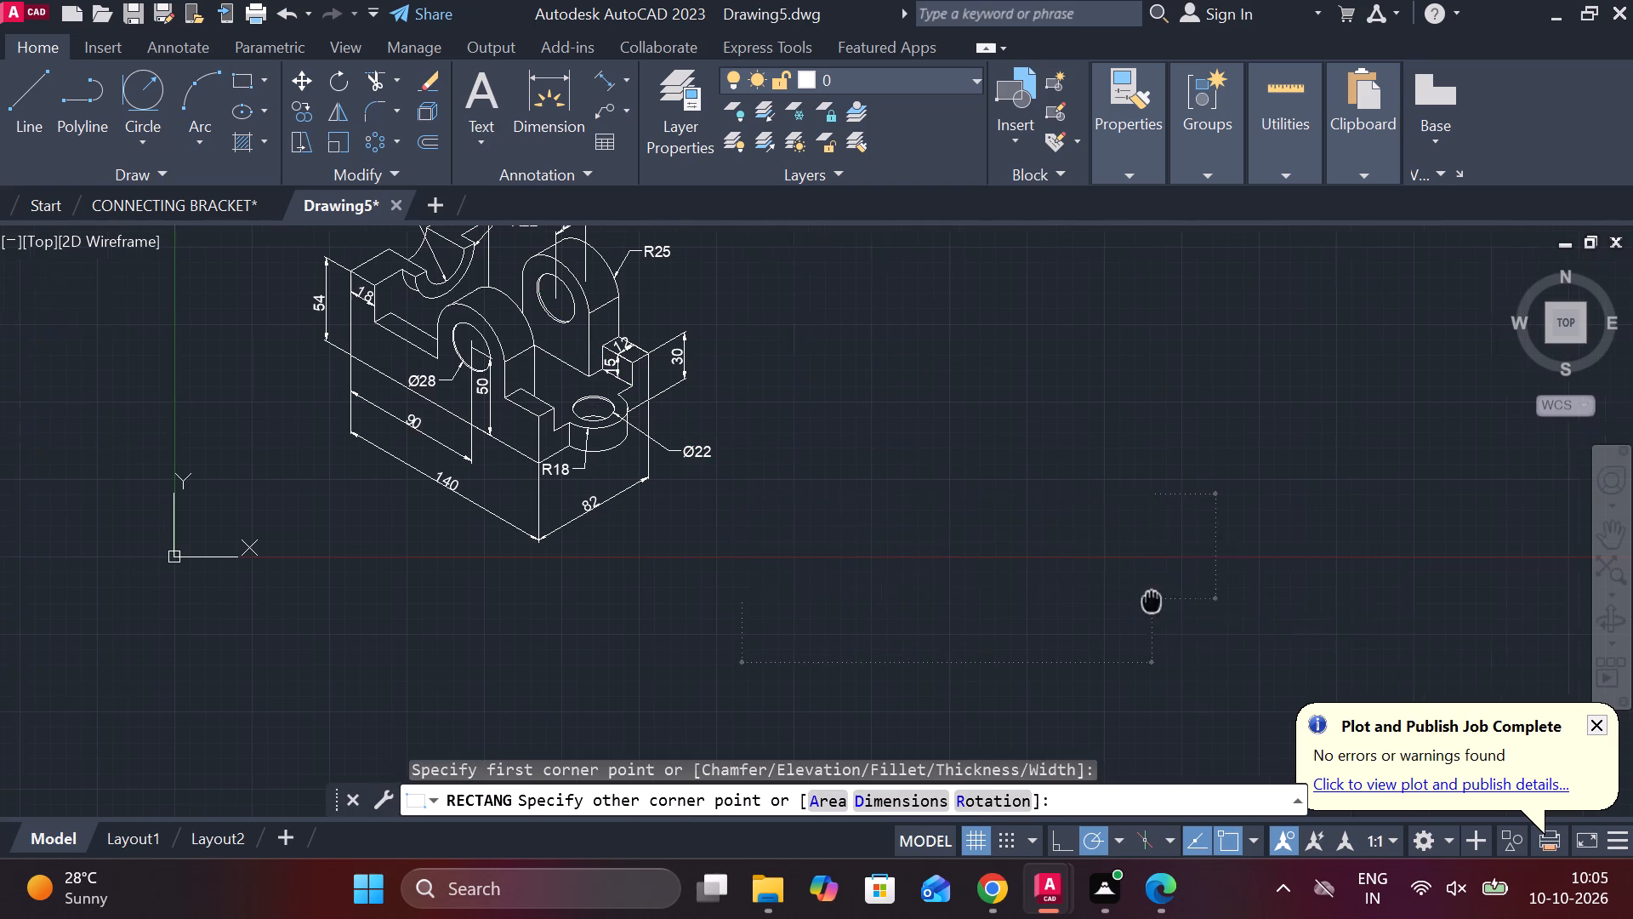
middle_click_drag(1075, 570, 946, 453)
key("1")
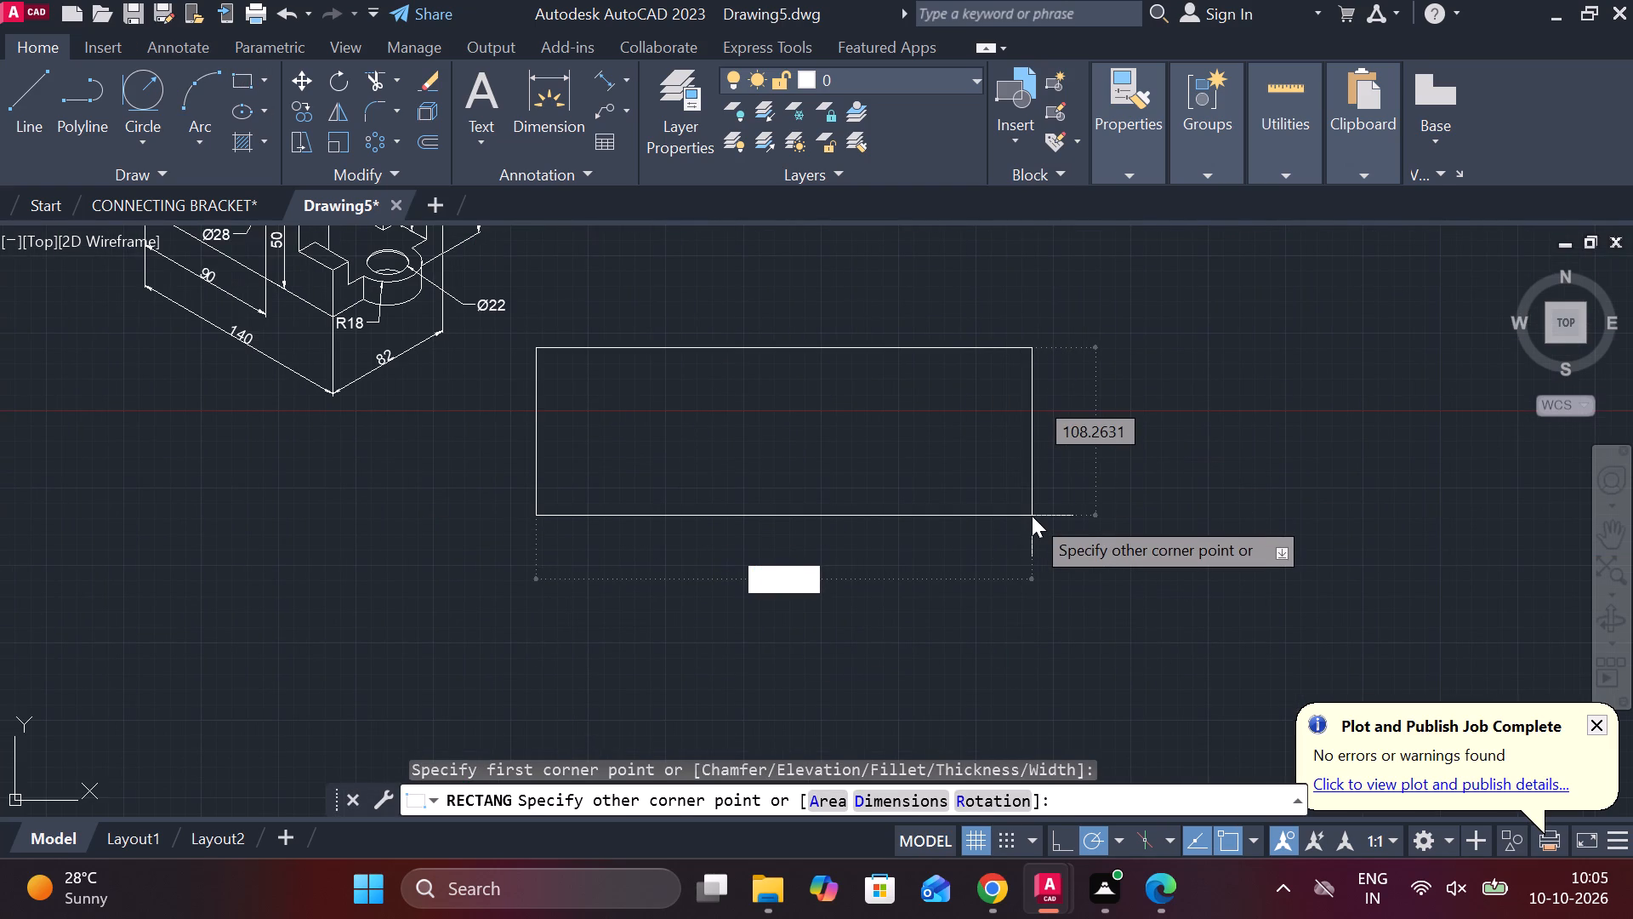
type("90")
key("Tab")
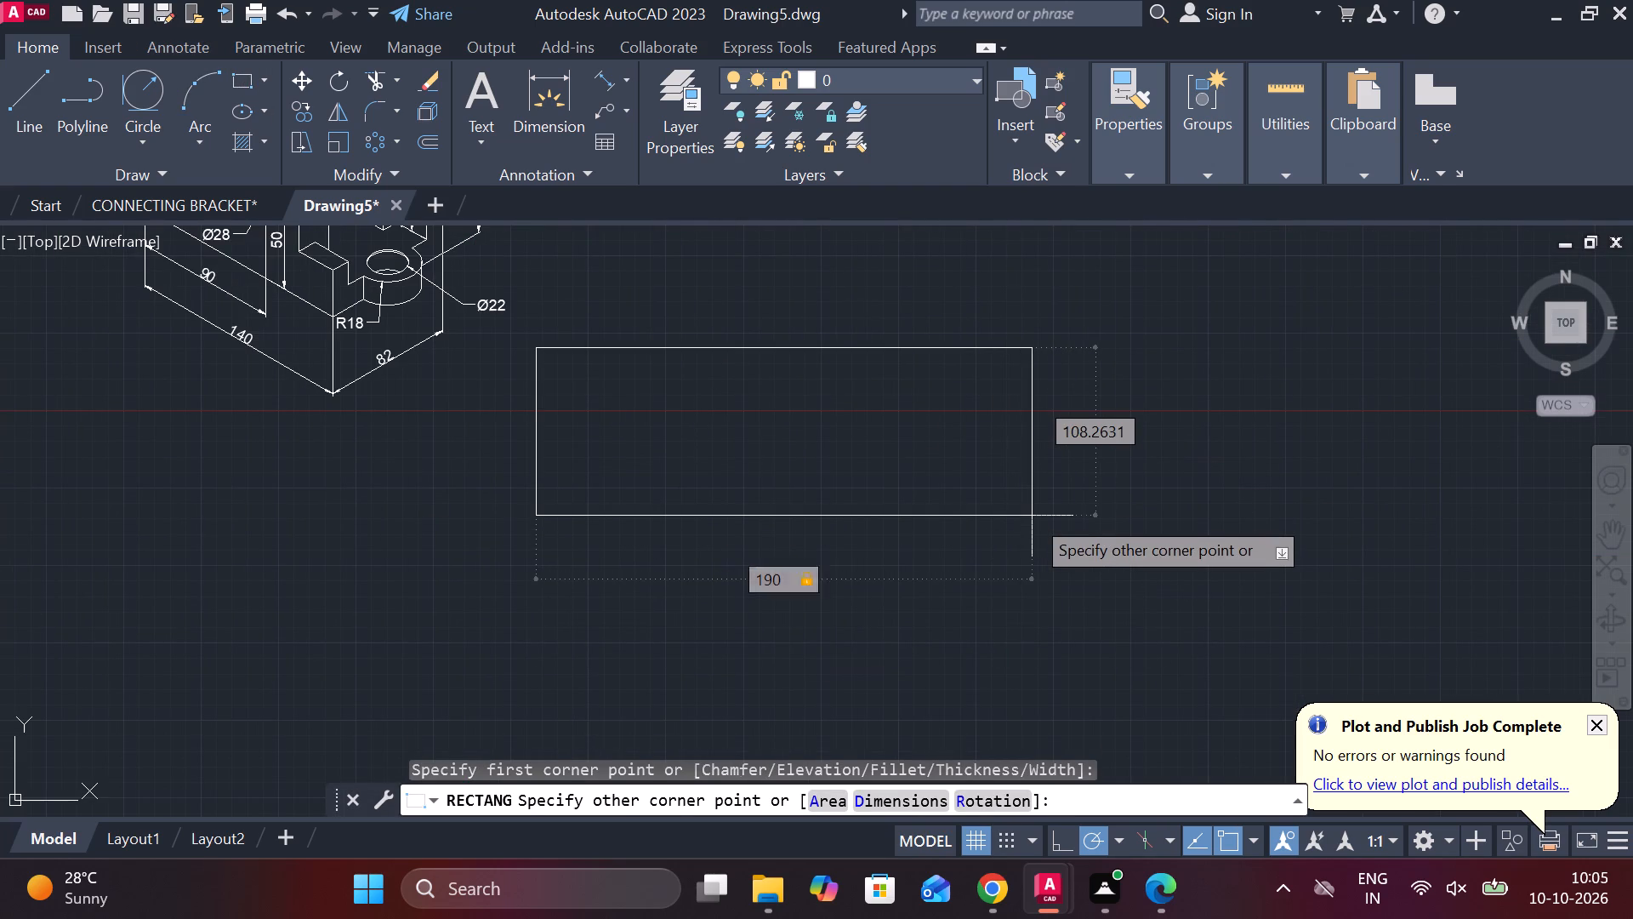
type("65")
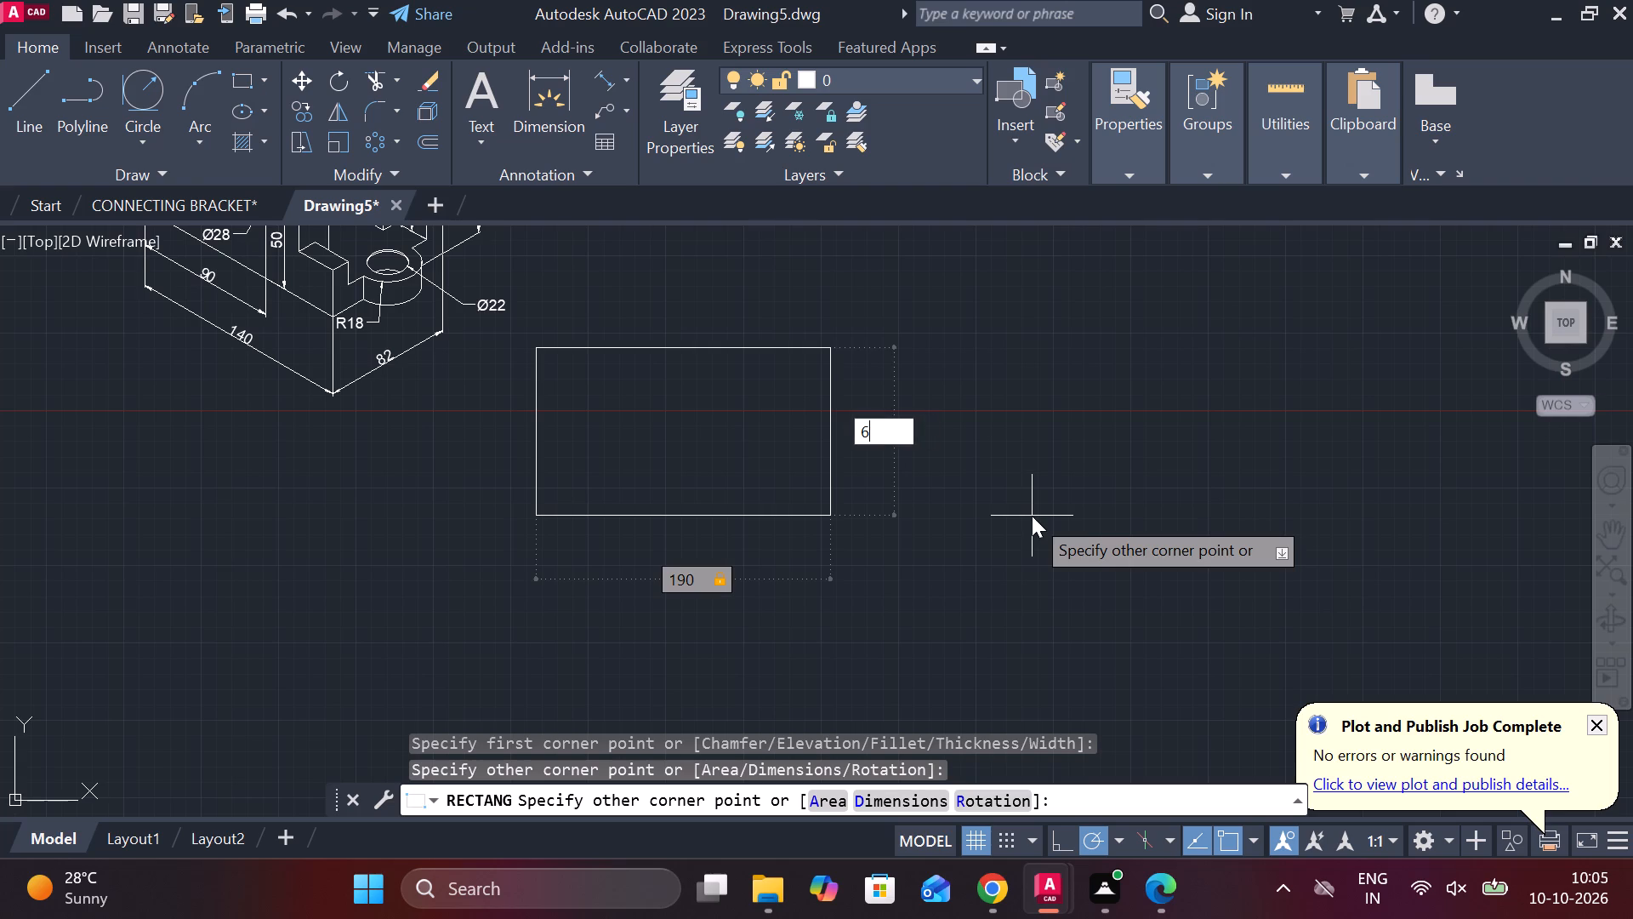
key("Return")
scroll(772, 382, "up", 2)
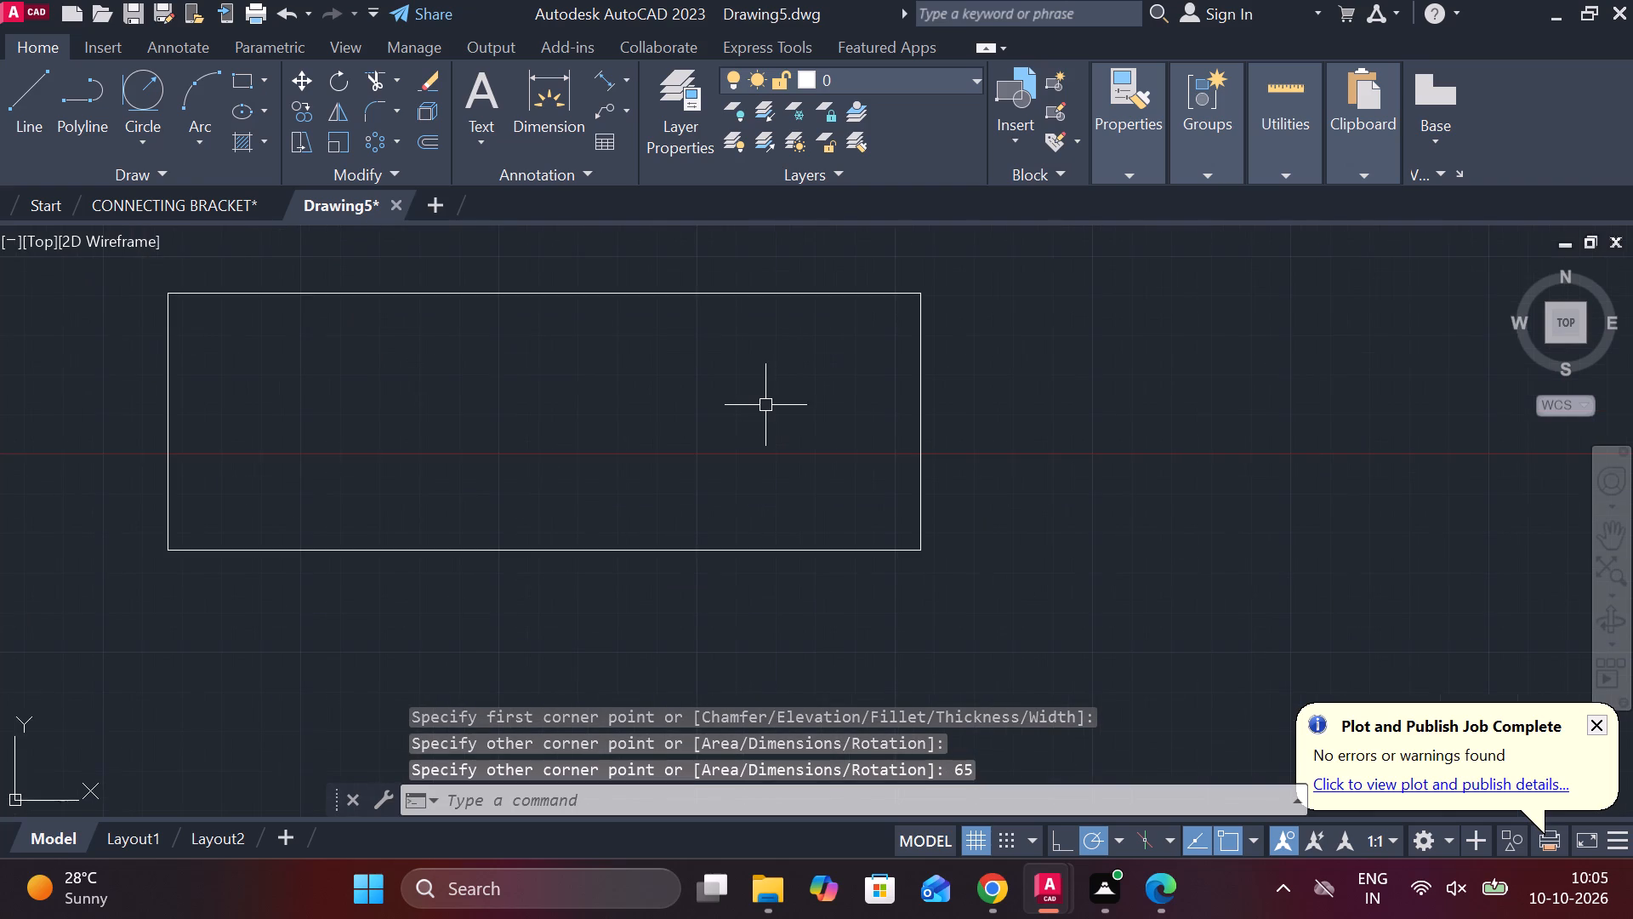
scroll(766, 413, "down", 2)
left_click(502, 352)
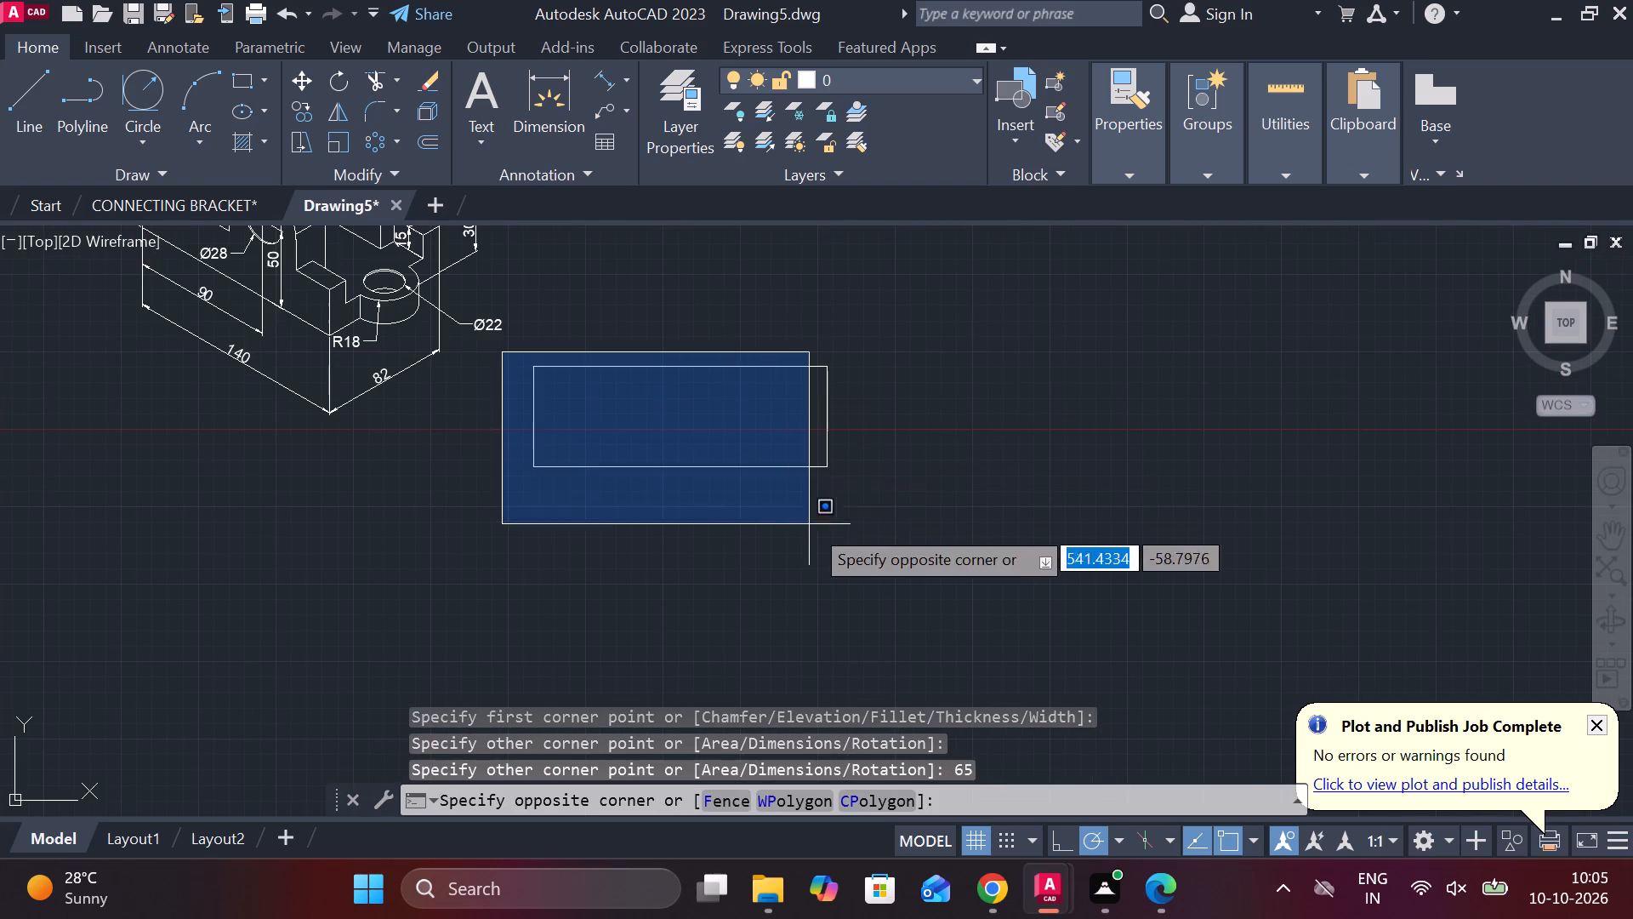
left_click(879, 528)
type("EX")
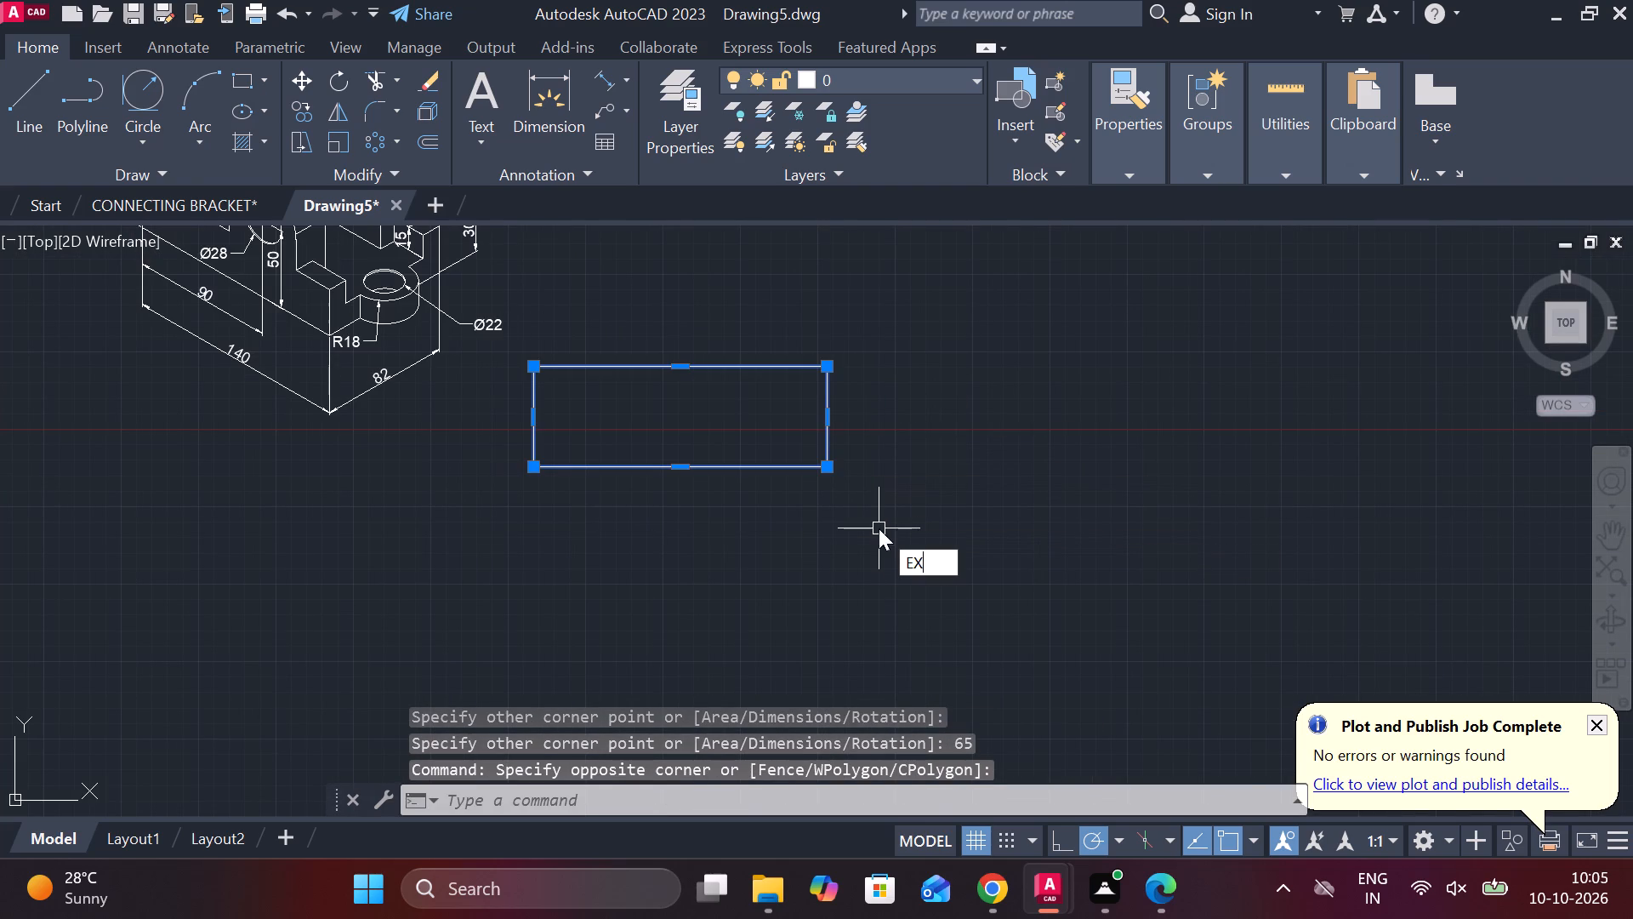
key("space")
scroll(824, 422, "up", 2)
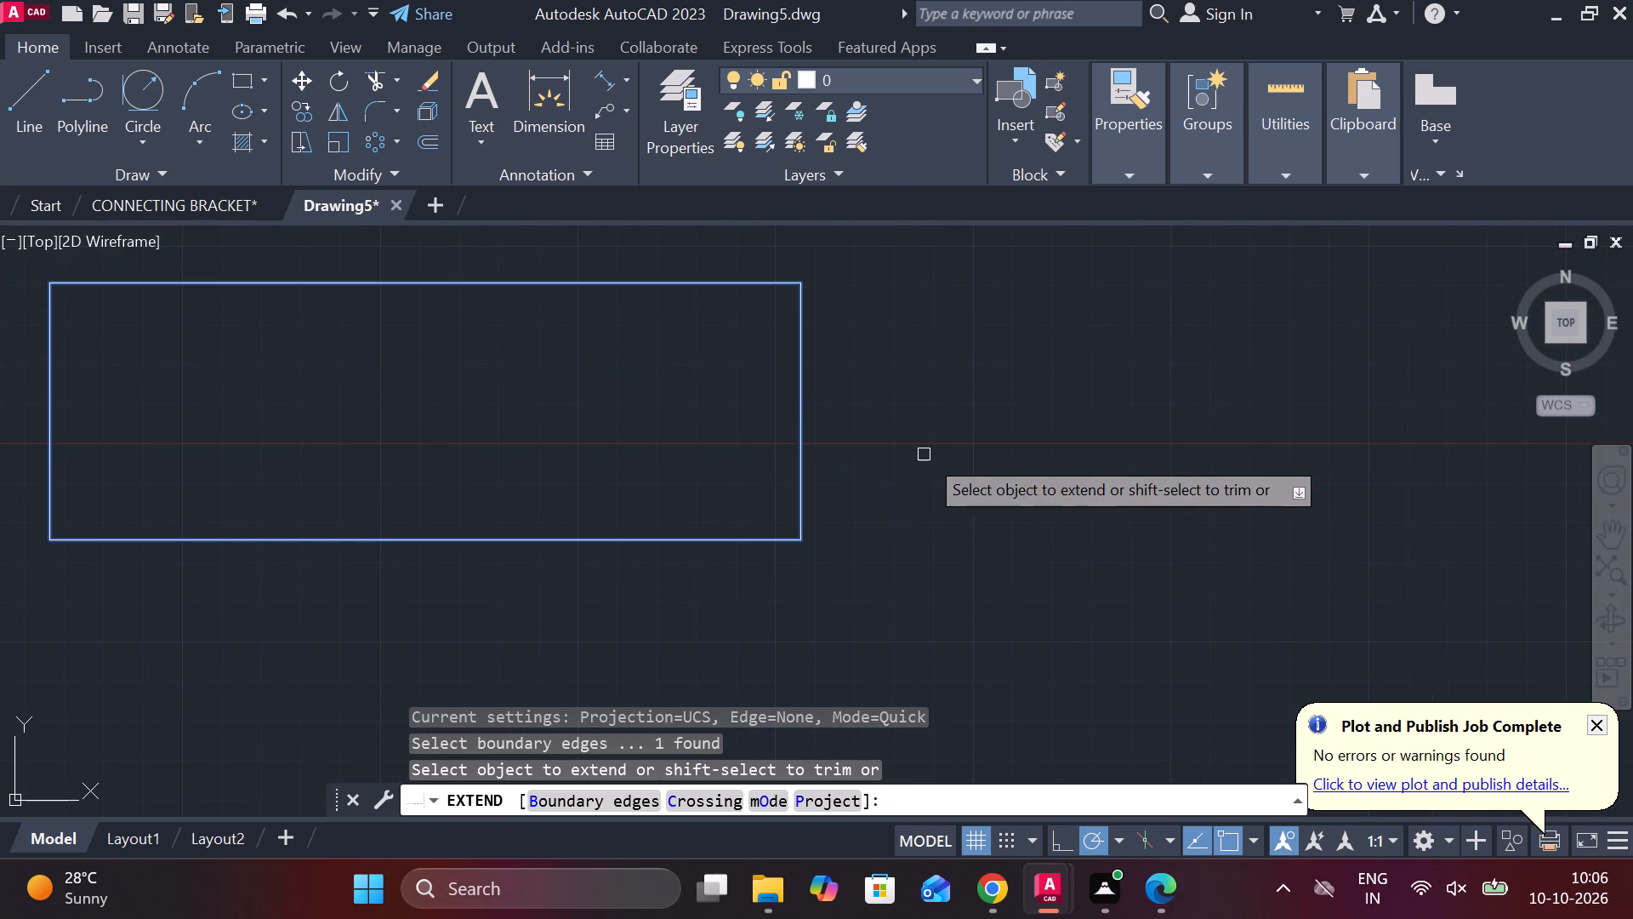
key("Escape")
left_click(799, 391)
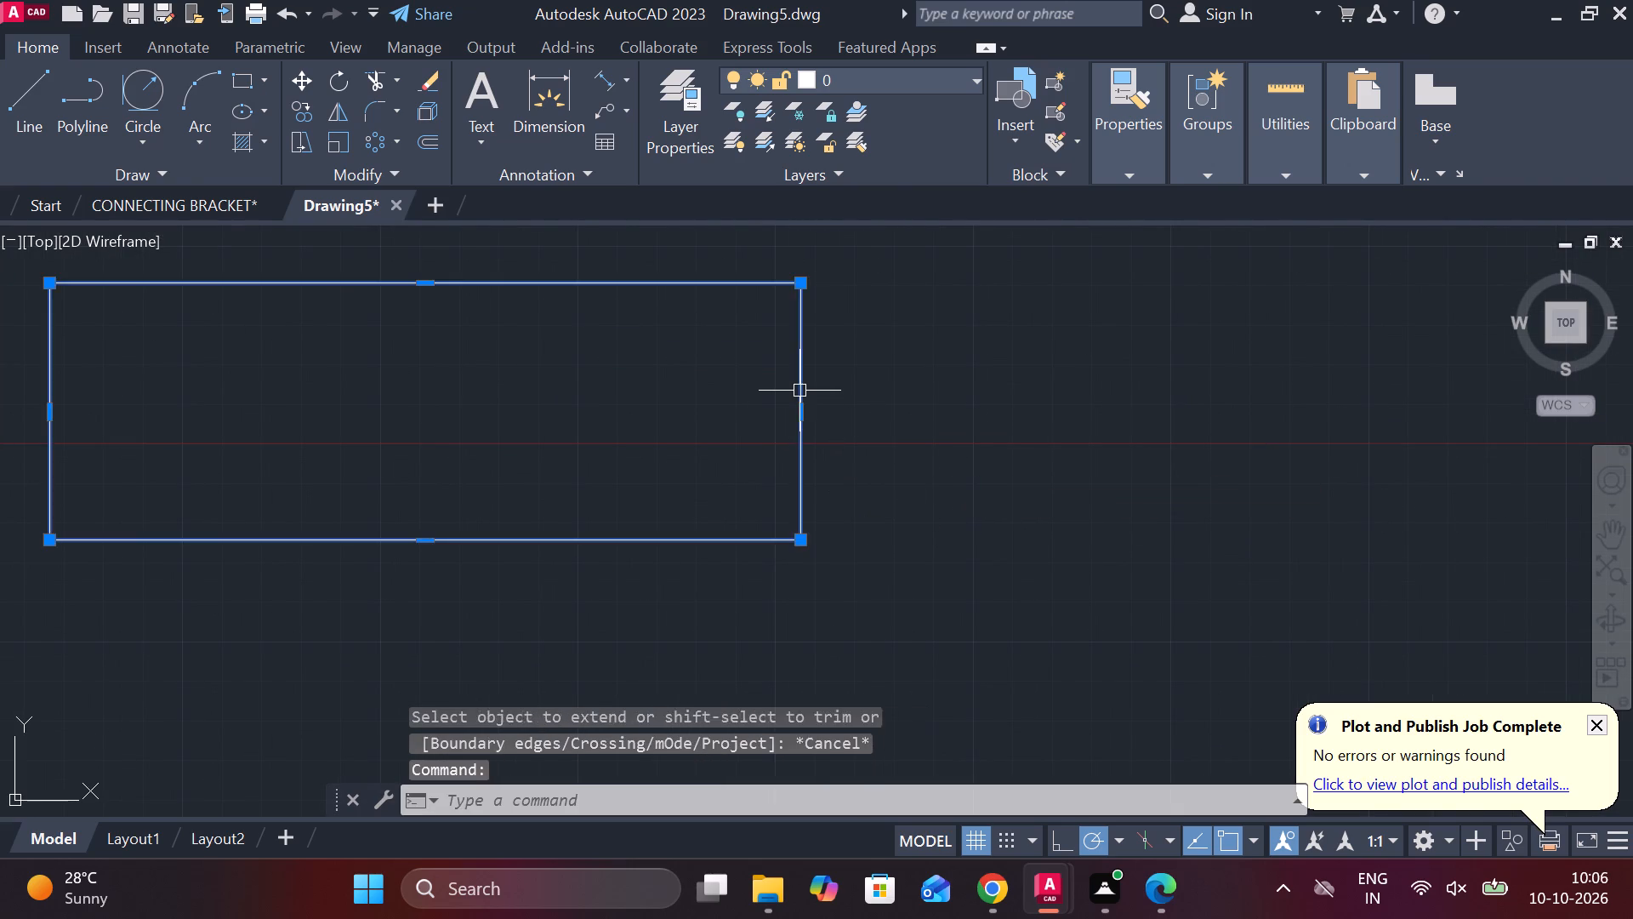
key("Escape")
Explode the 190 by 65 rectangle into separate lines.
scroll(791, 391, "down", 2)
left_click_drag(474, 338, 484, 338)
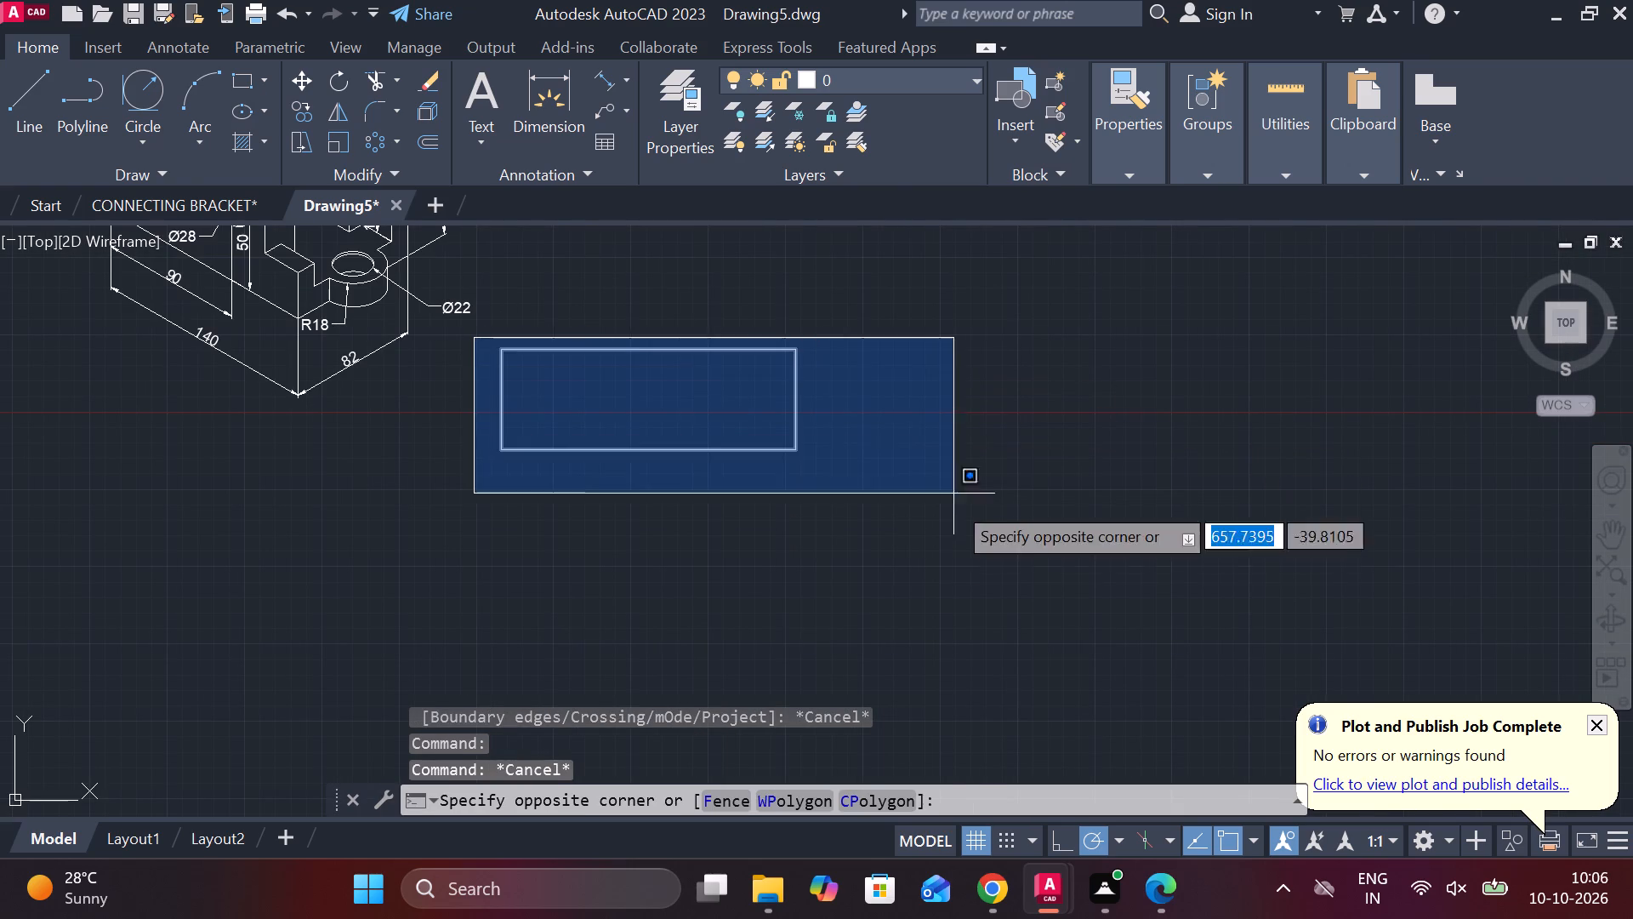
left_click(955, 546)
type("EX")
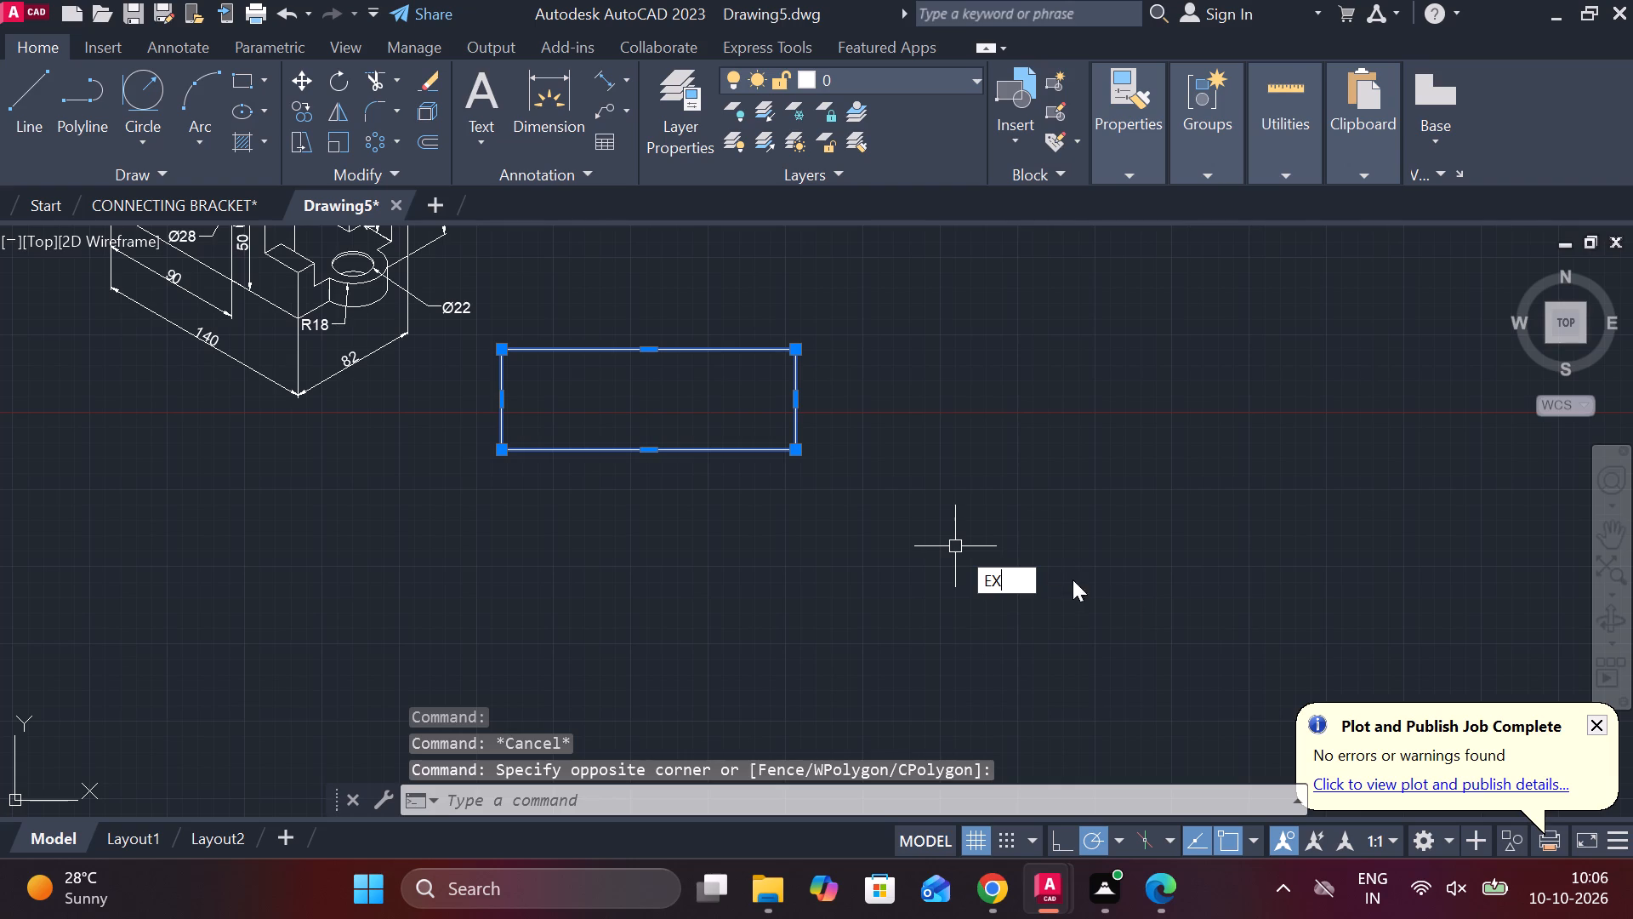
left_click(1025, 635)
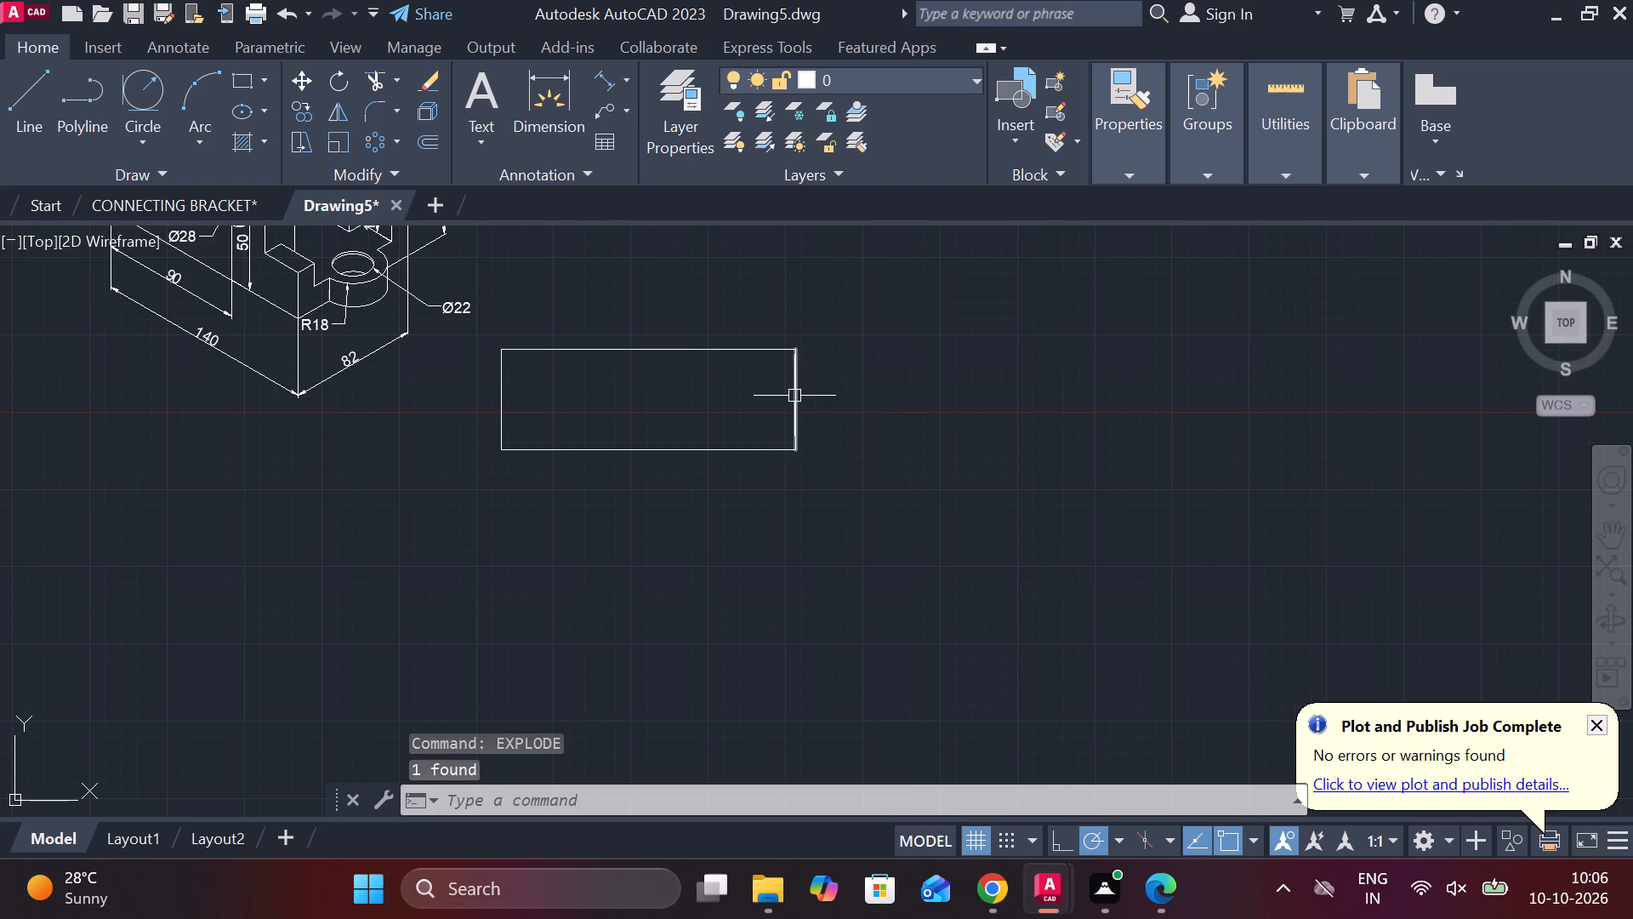
Offset the rectangle's right edge inward three times in succession, spacing each vertical line 25 from the previous one.
left_click(794, 397)
scroll(904, 370, "up", 1)
key("0")
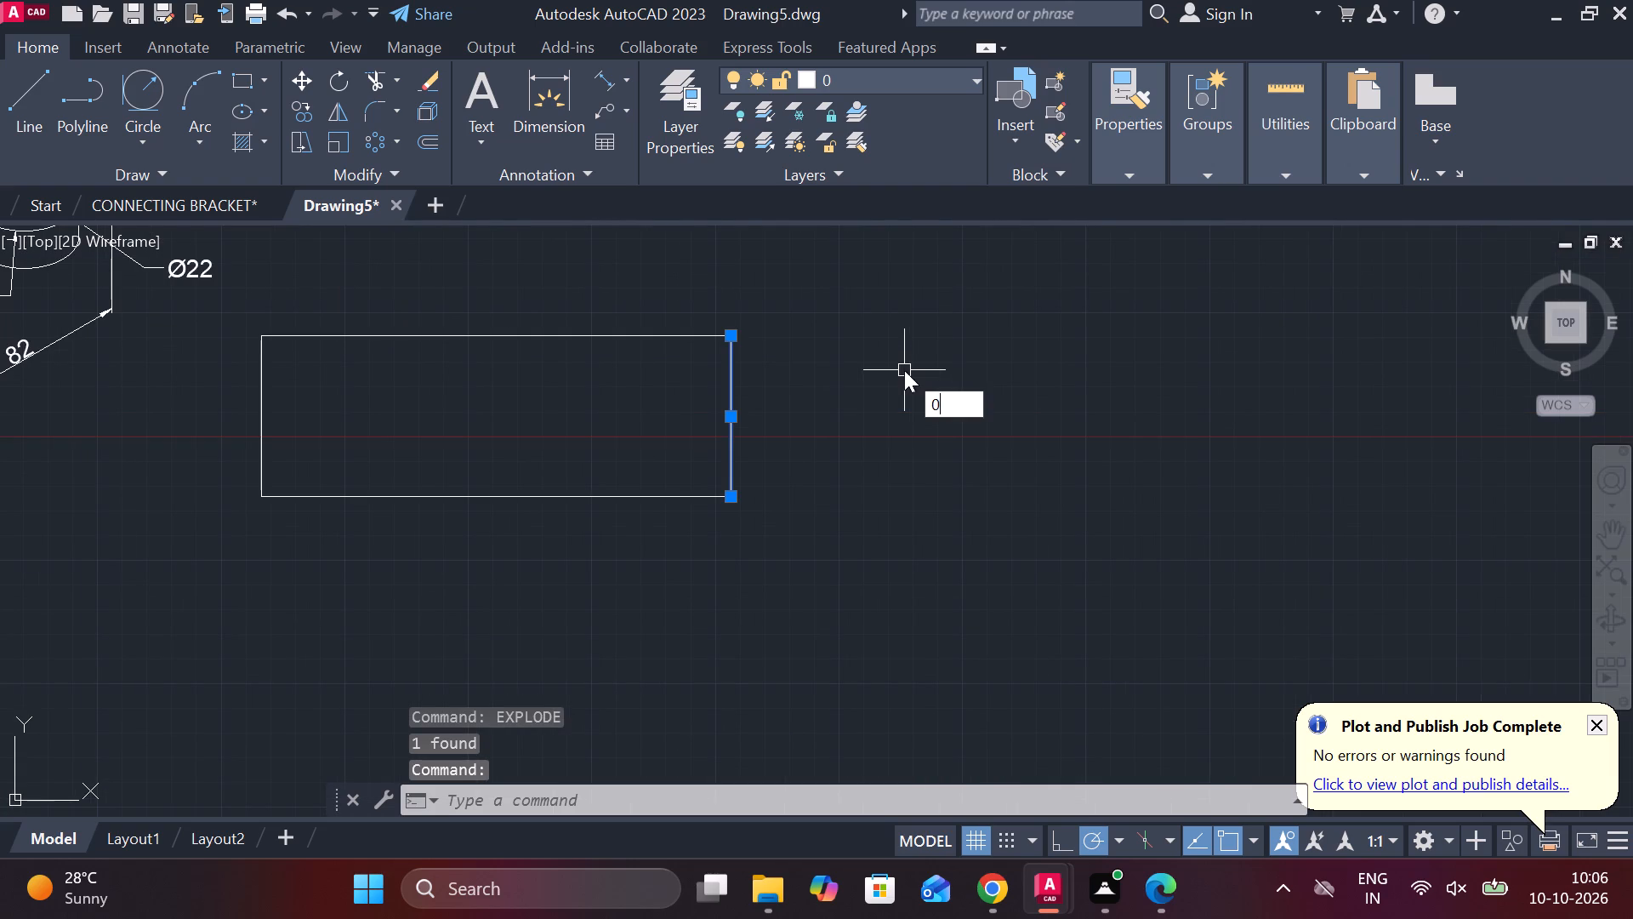
key("BackSpace")
key("o")
key("Return")
key("Return")
type("25")
key("space")
left_click(674, 391)
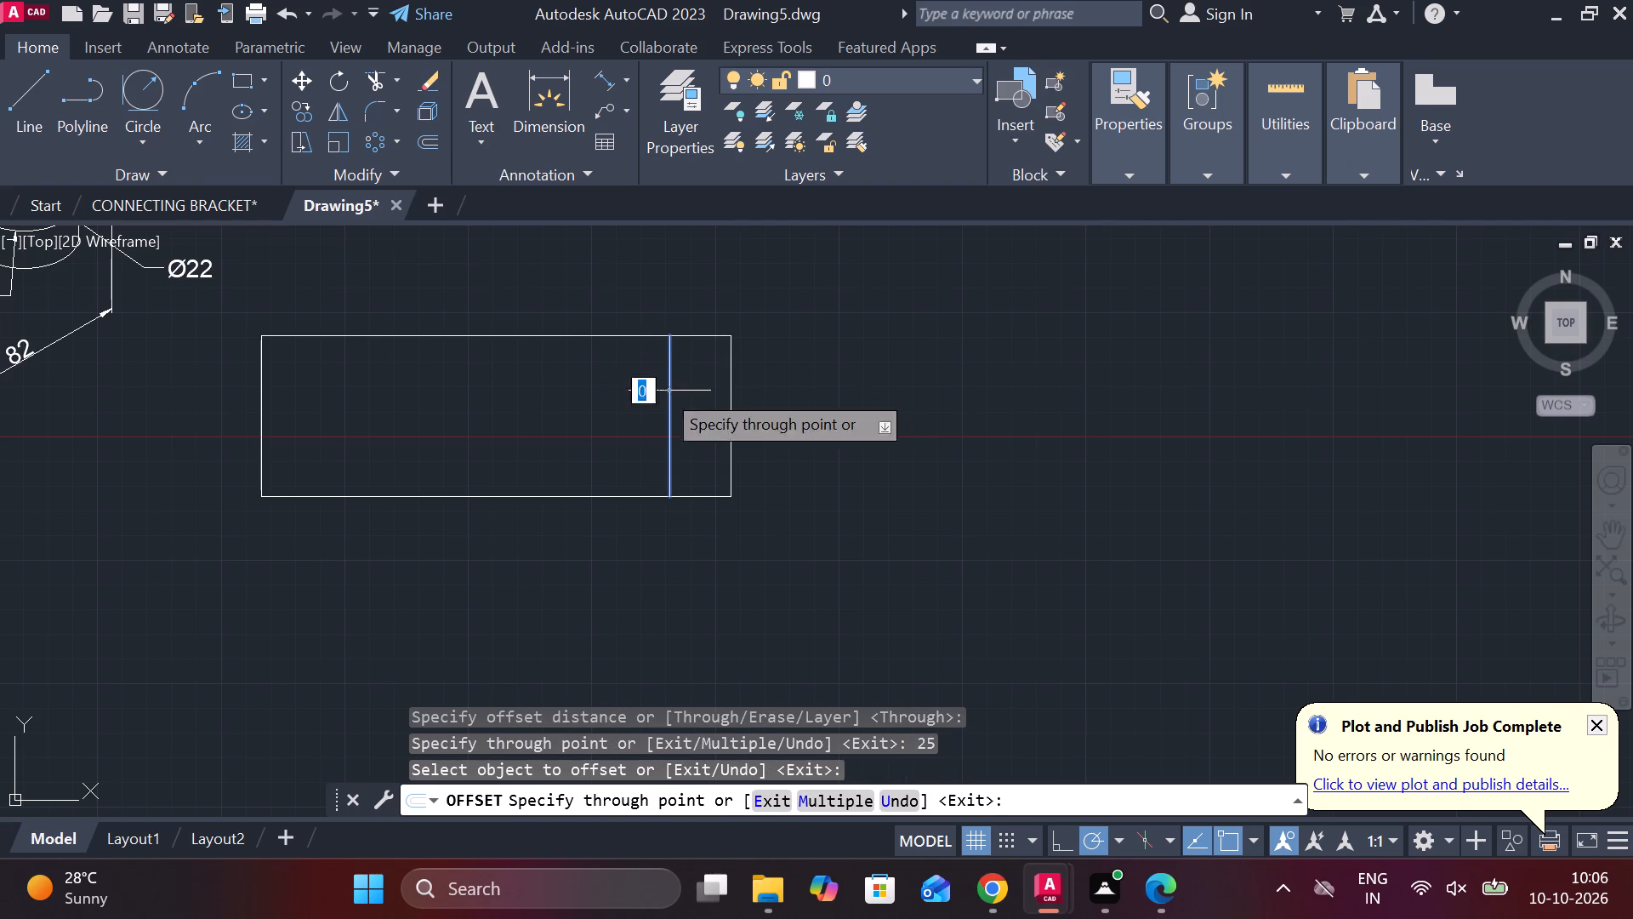
type("25")
key("space")
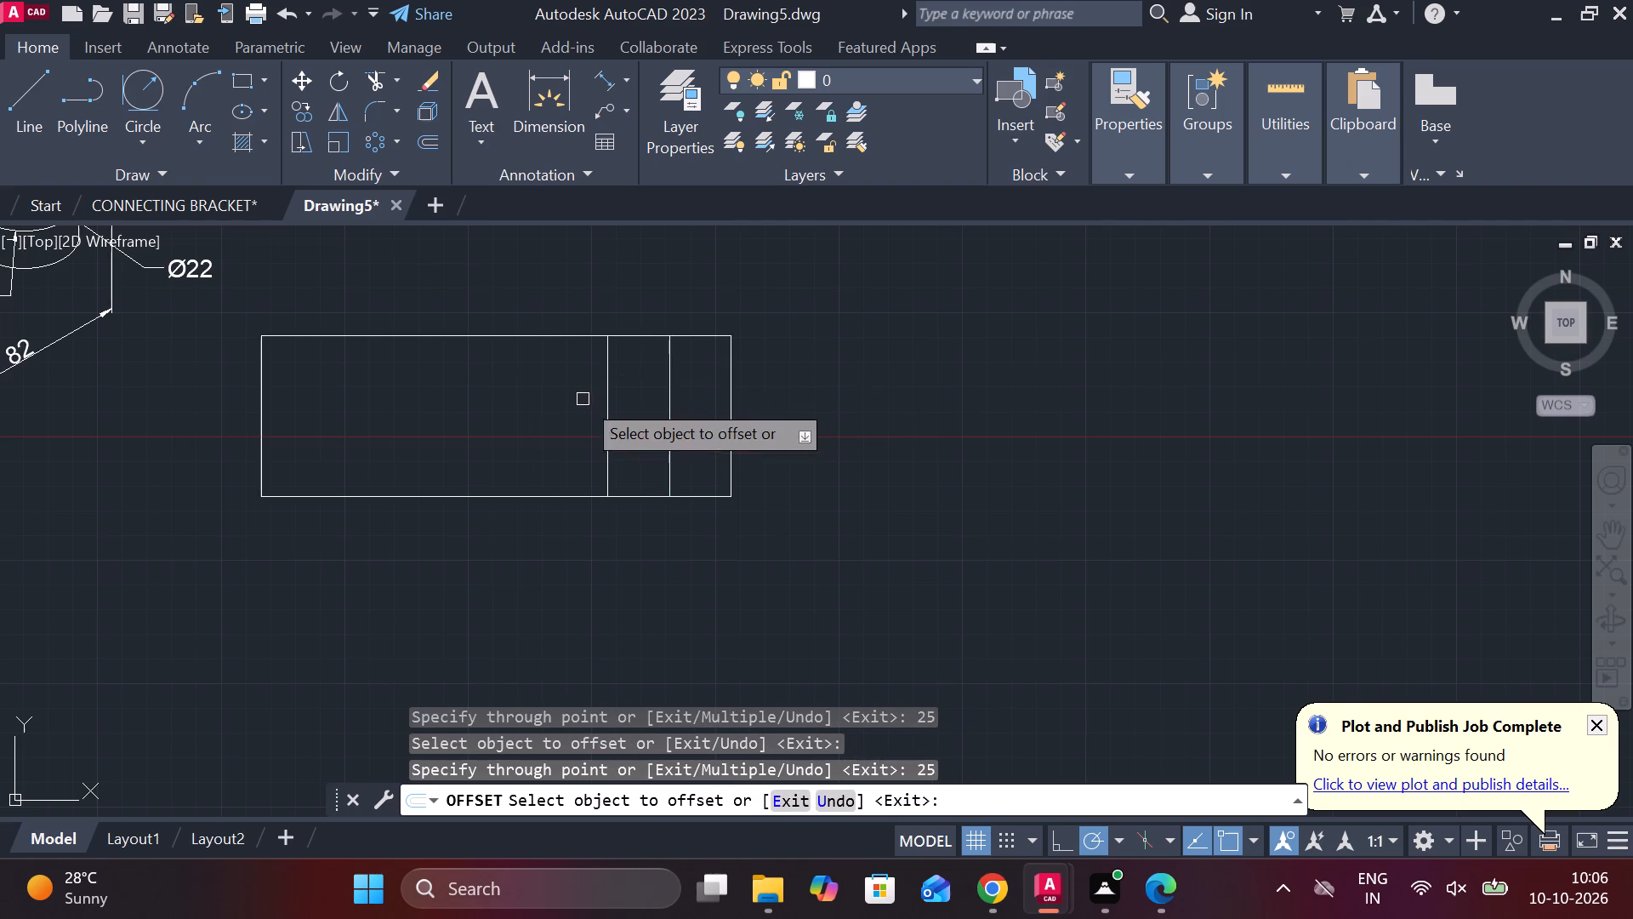
left_click(601, 390)
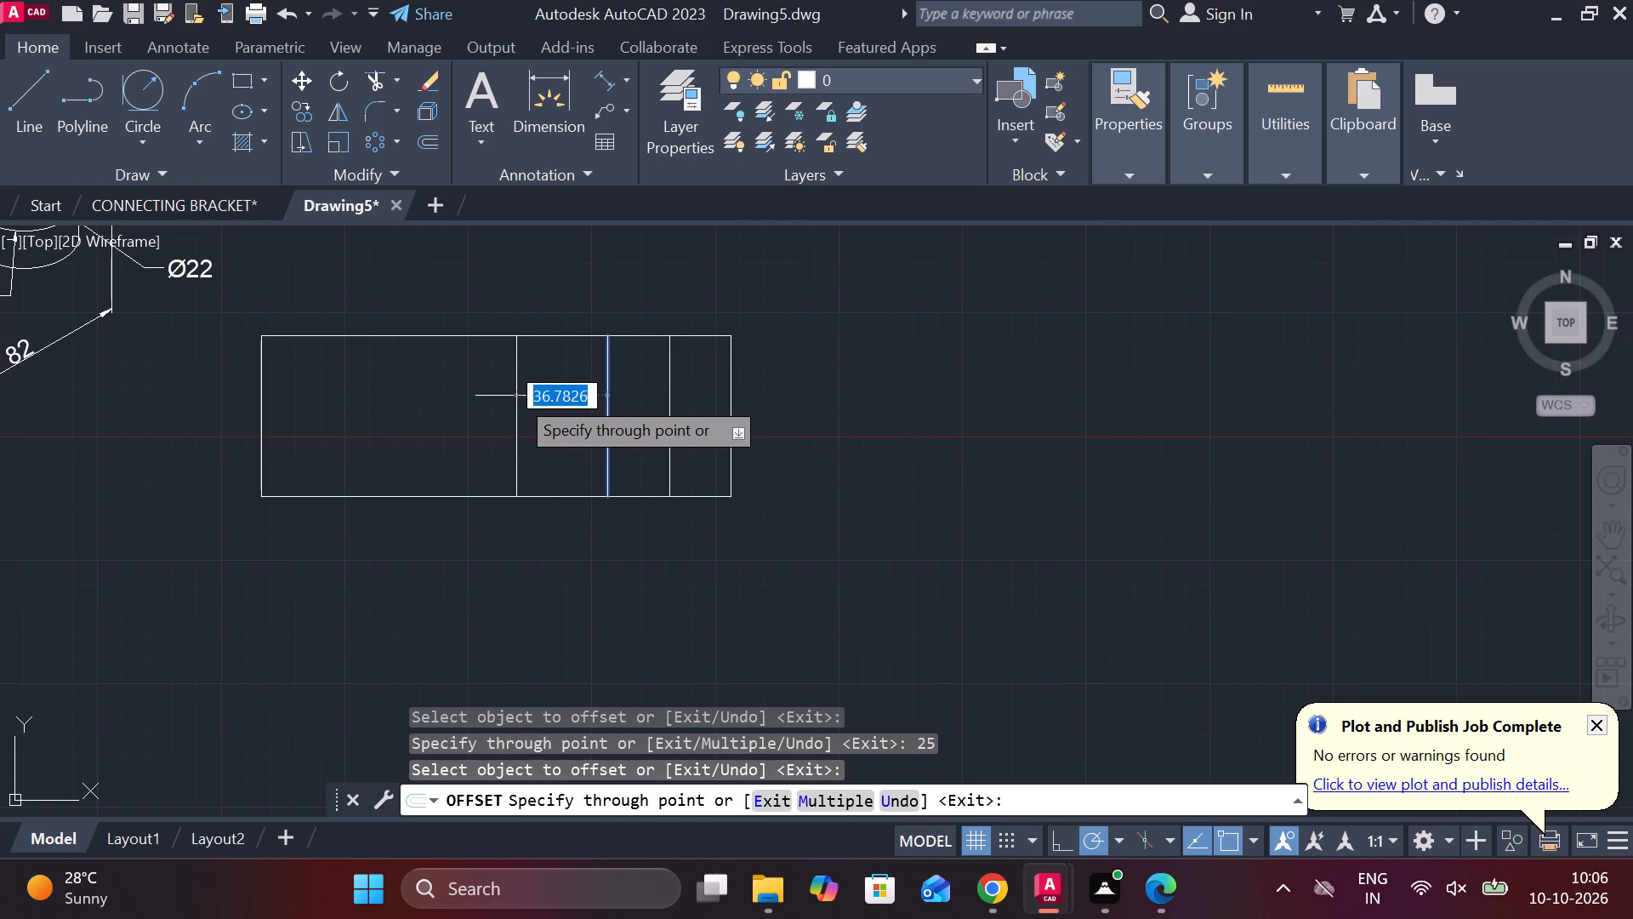
type("25")
key("space")
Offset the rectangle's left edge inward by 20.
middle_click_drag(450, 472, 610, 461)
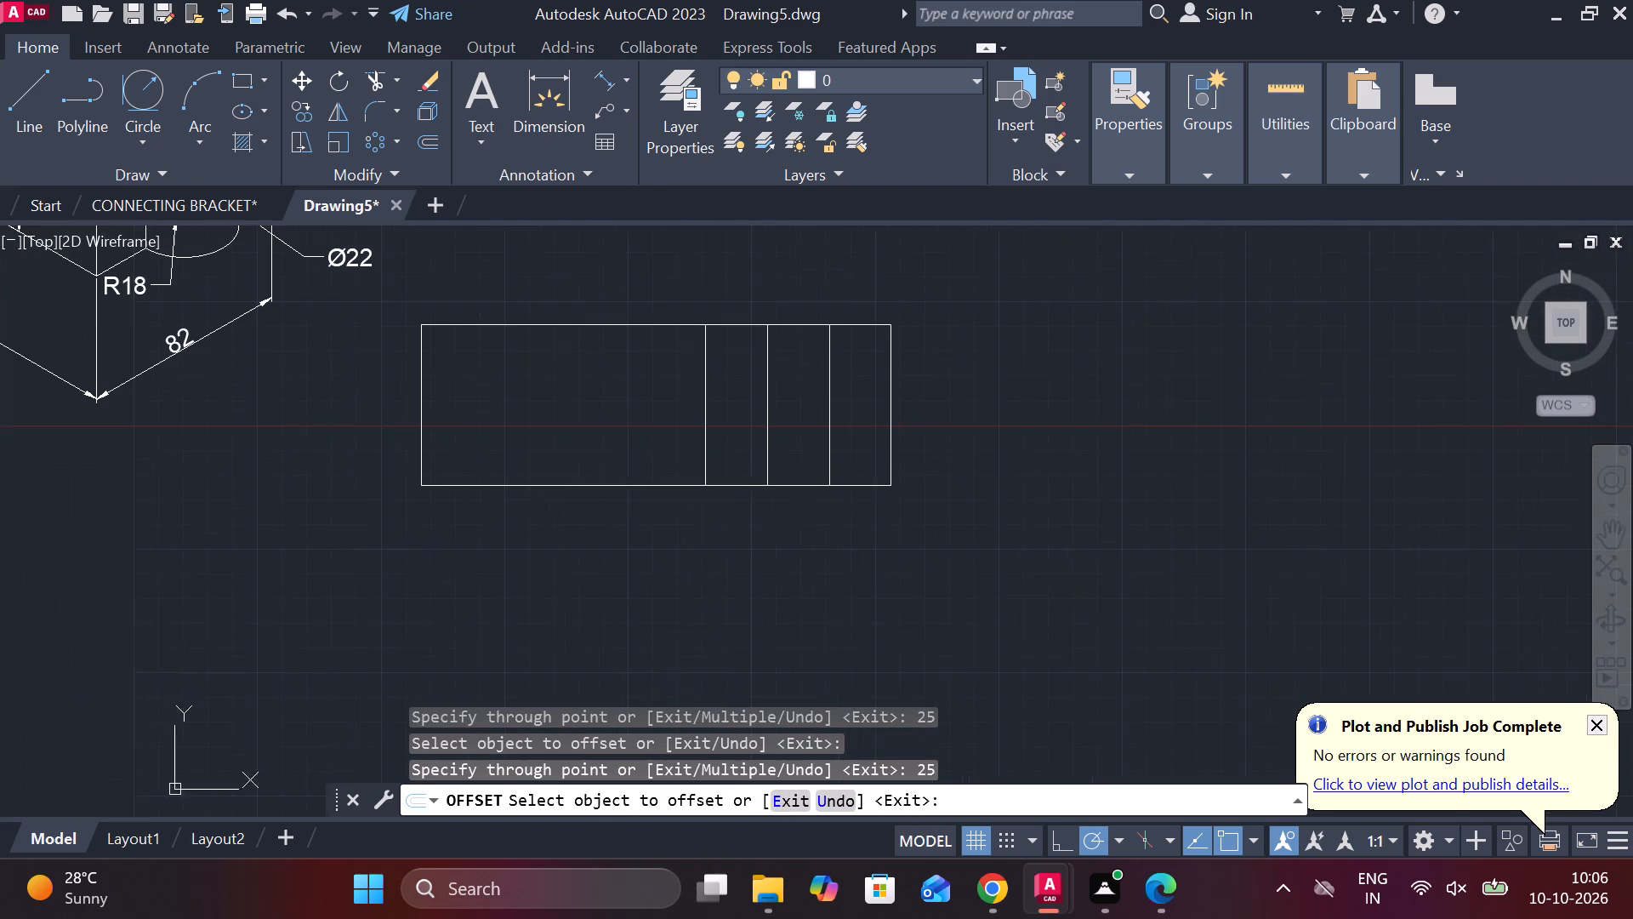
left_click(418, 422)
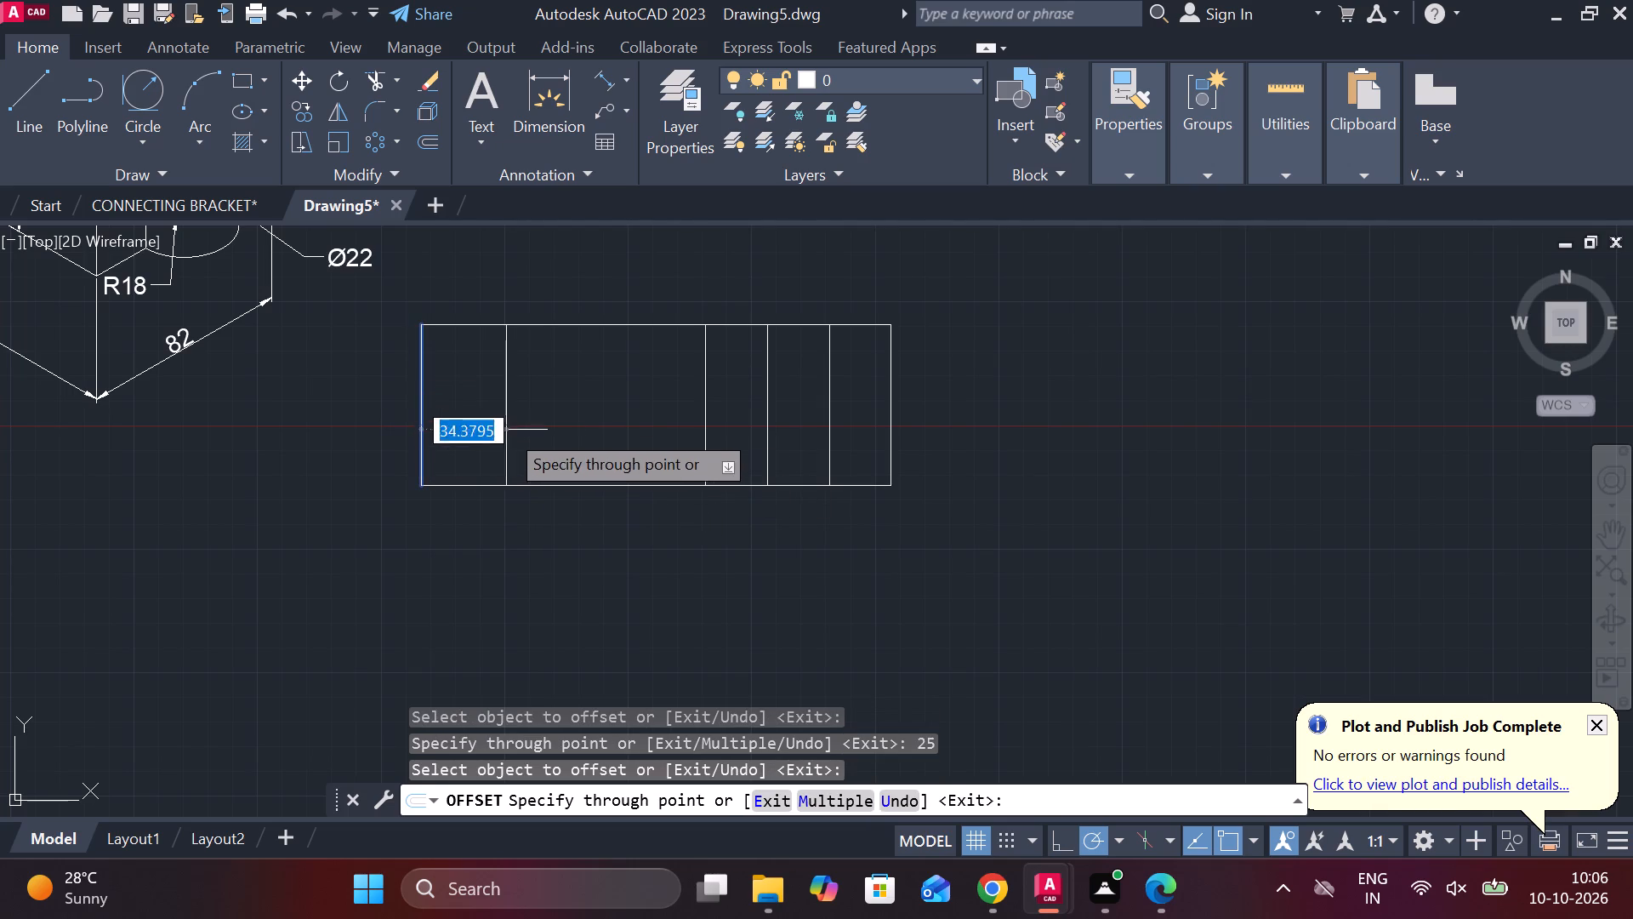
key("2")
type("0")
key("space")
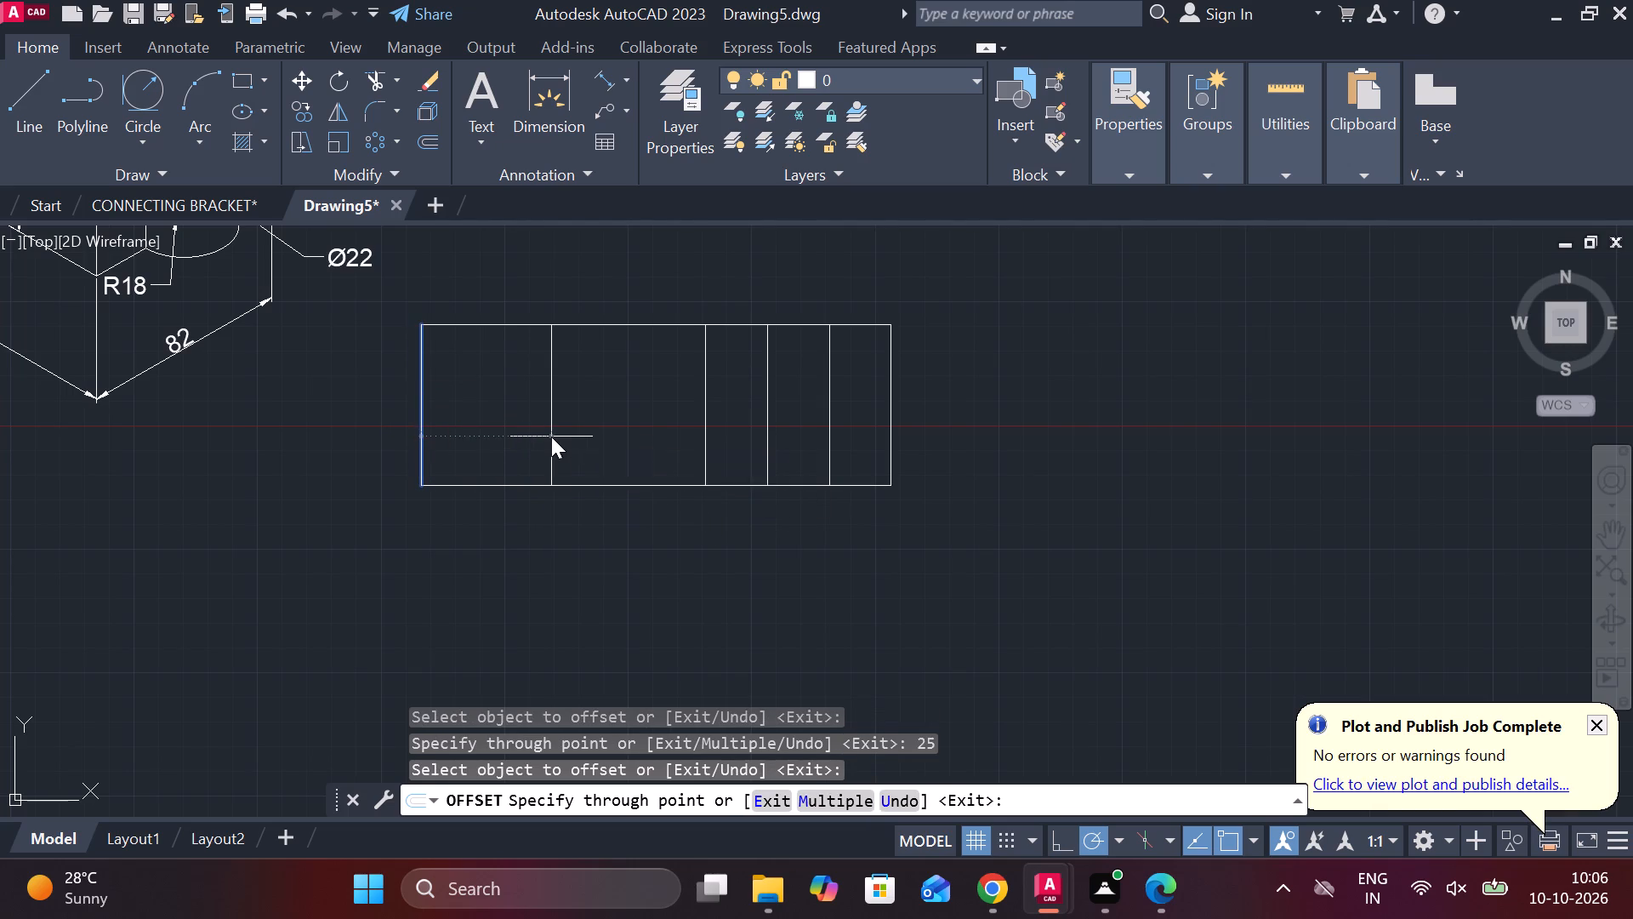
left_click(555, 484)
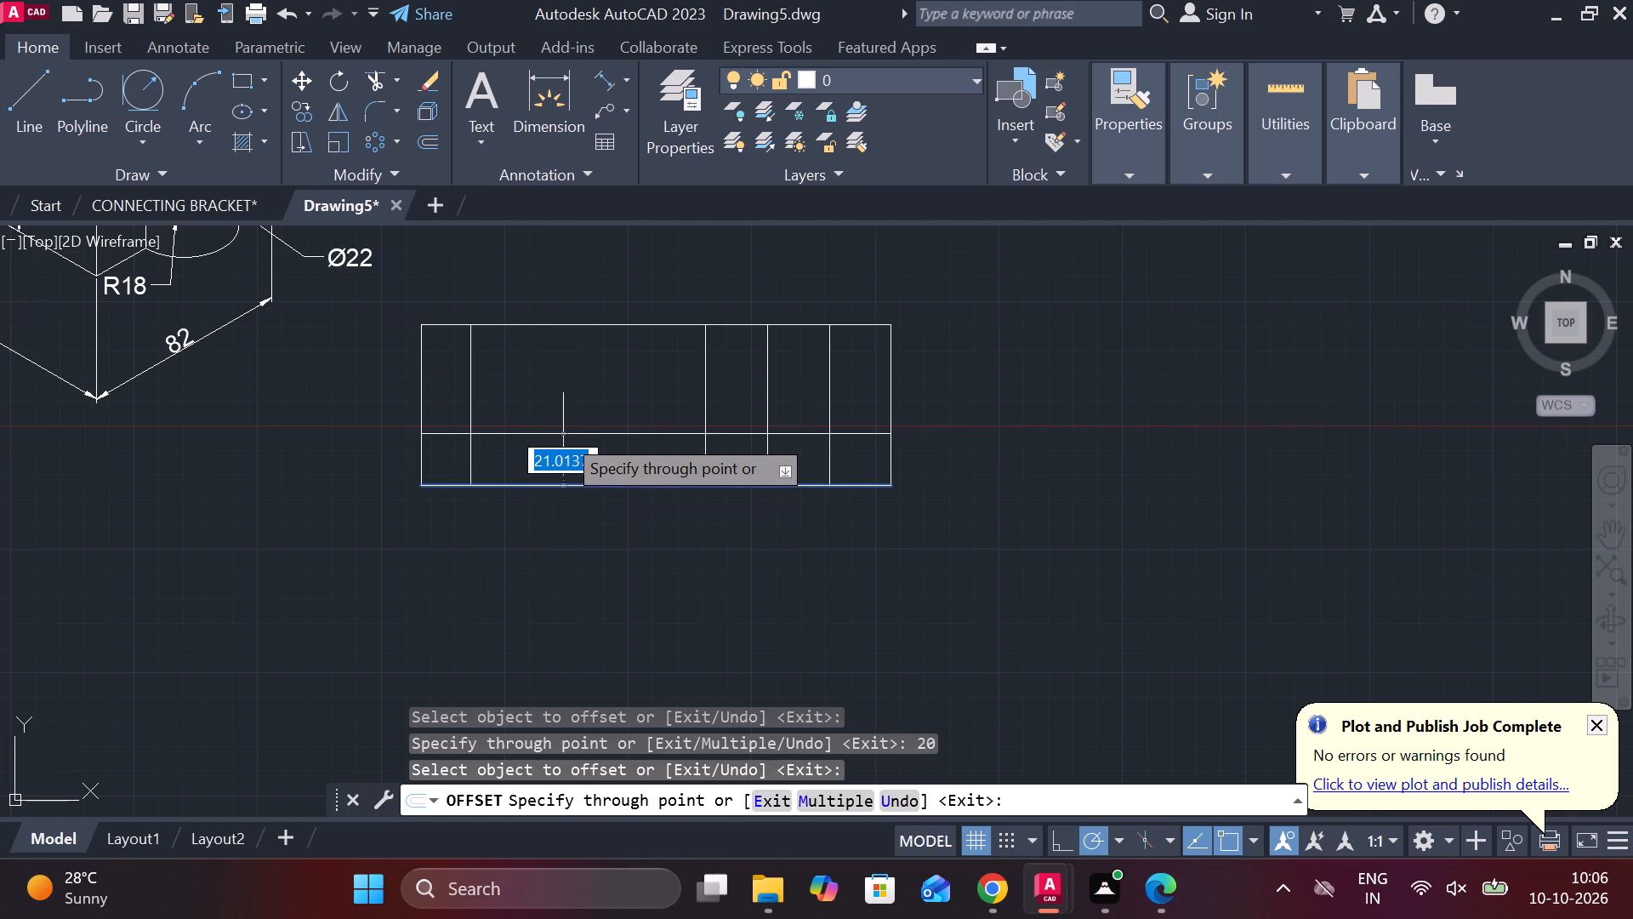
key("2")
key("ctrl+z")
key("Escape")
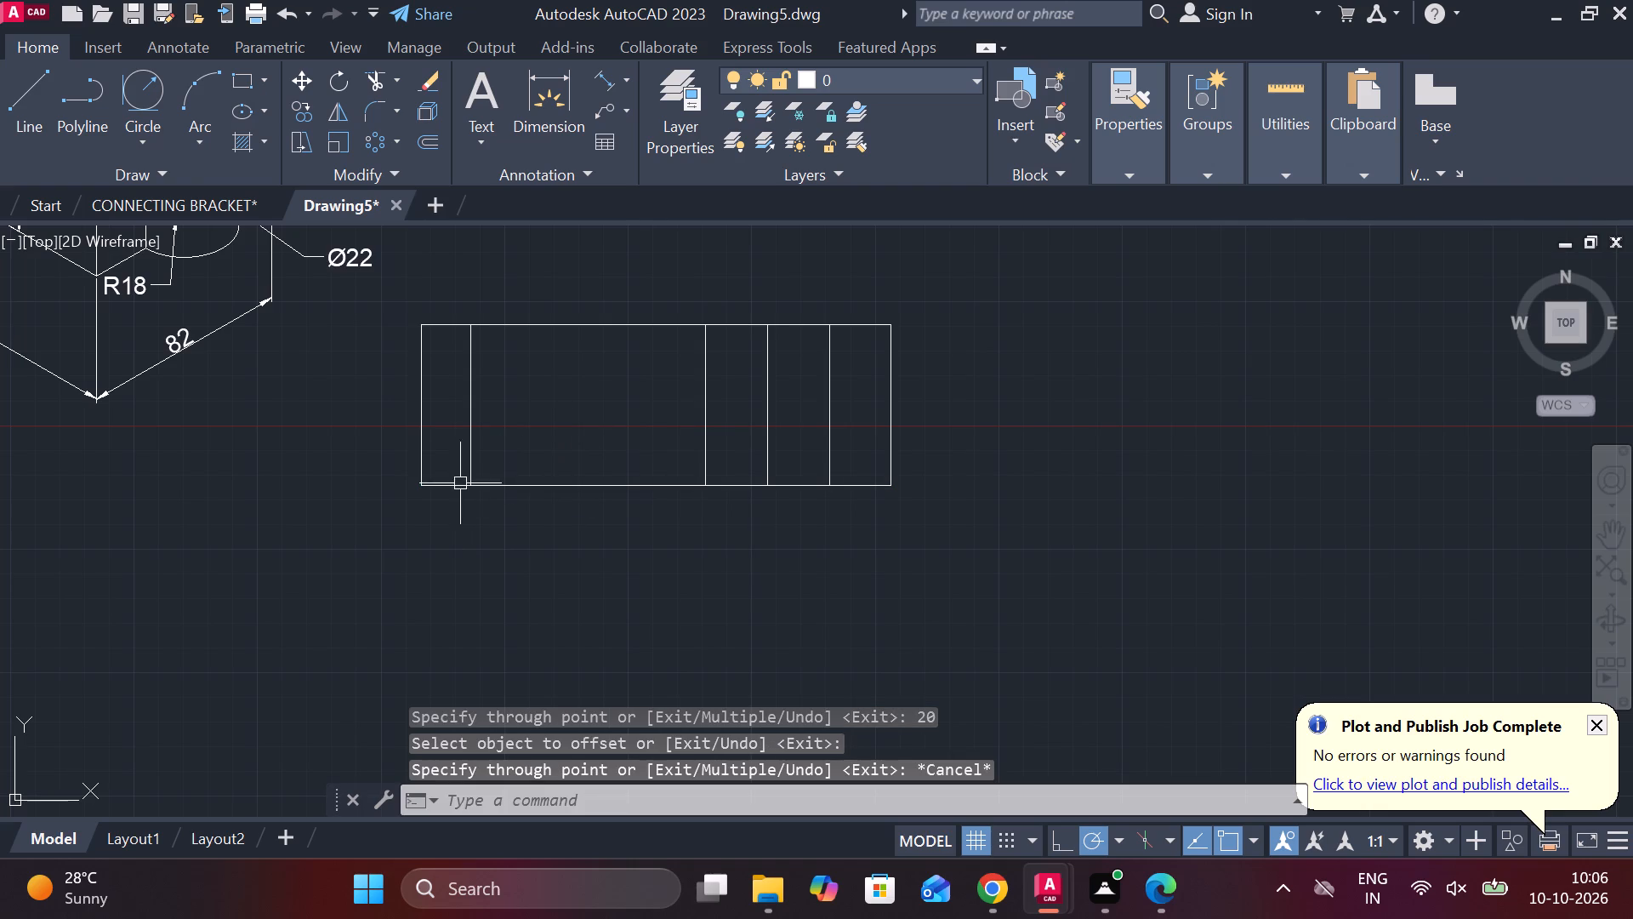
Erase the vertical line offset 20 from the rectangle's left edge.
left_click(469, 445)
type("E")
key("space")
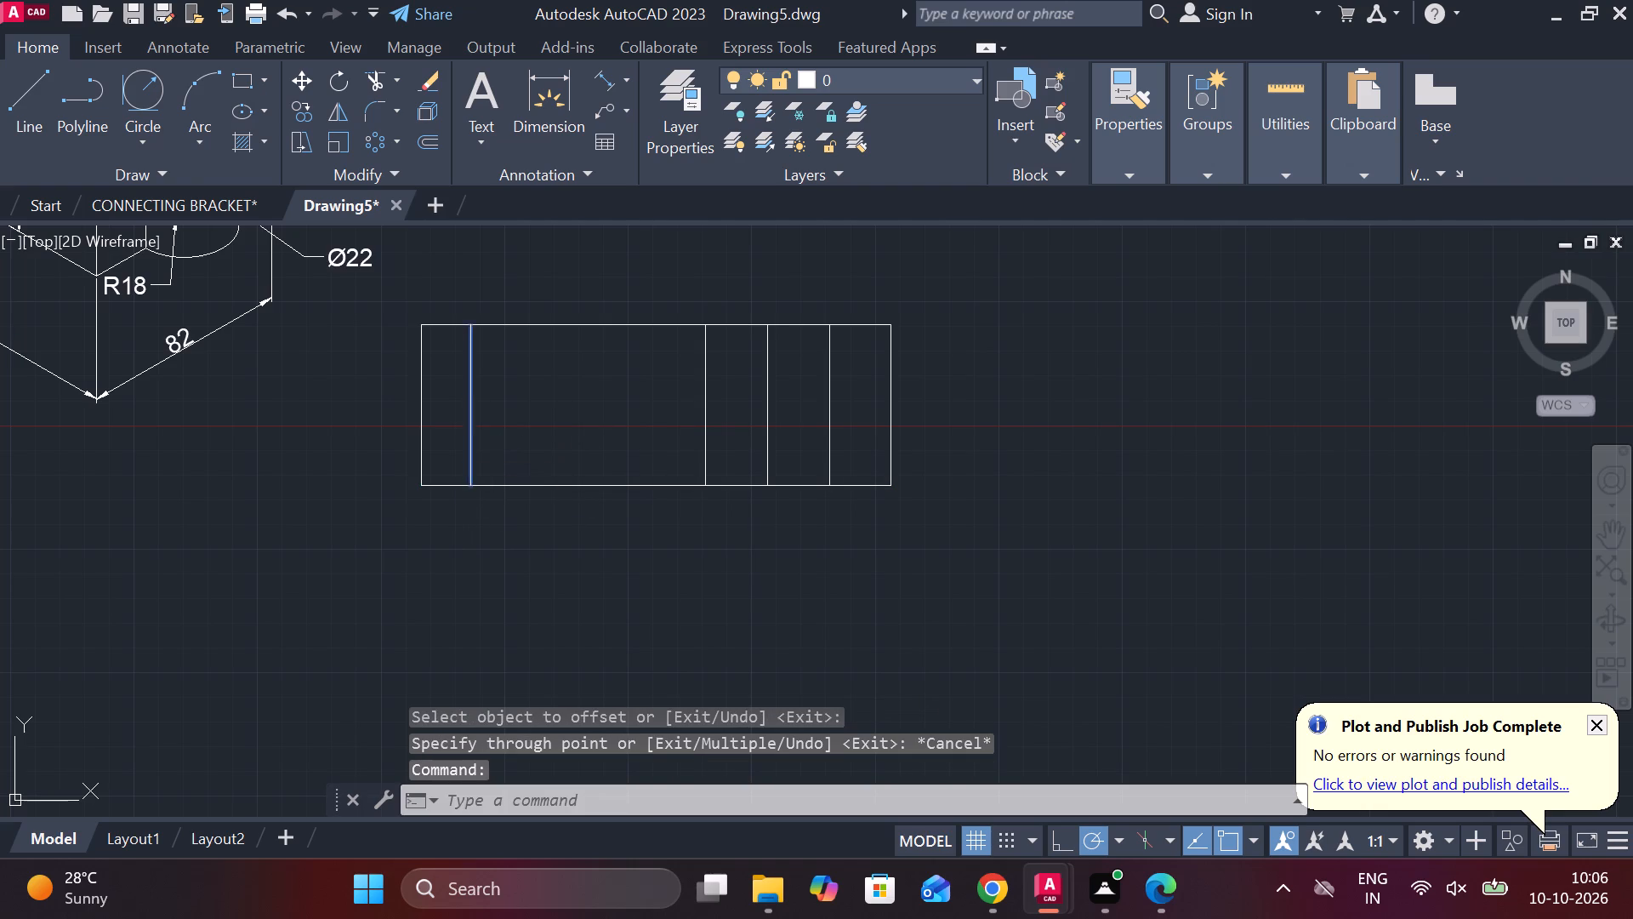
Offset the rectangle's left edge inward by 25.
key("o")
key("Return")
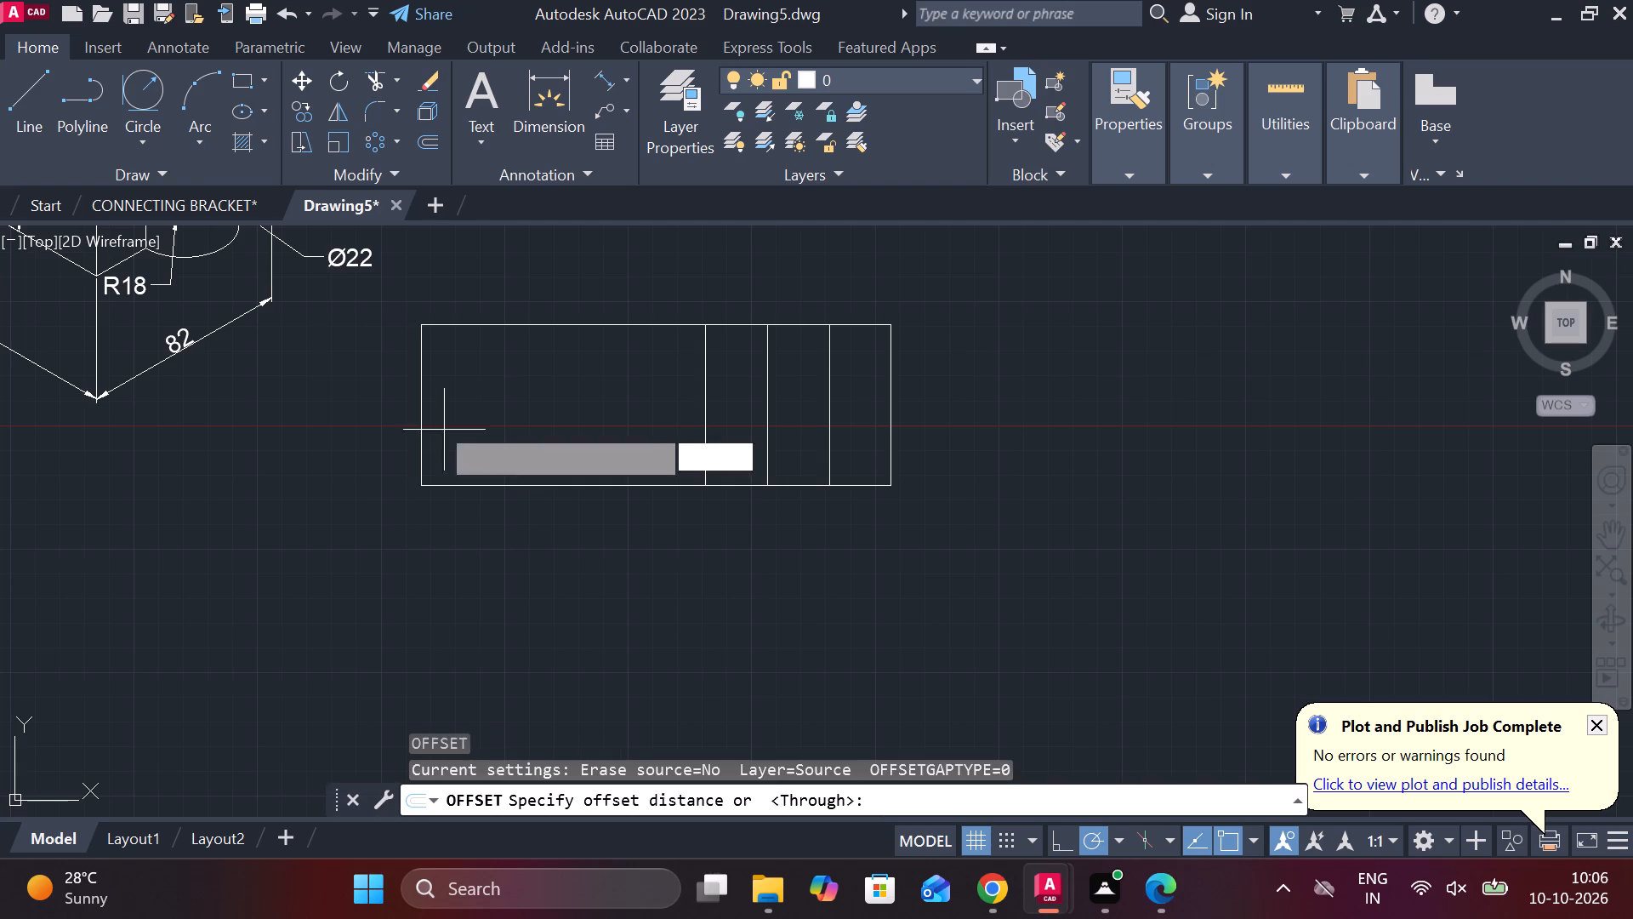
key("Return")
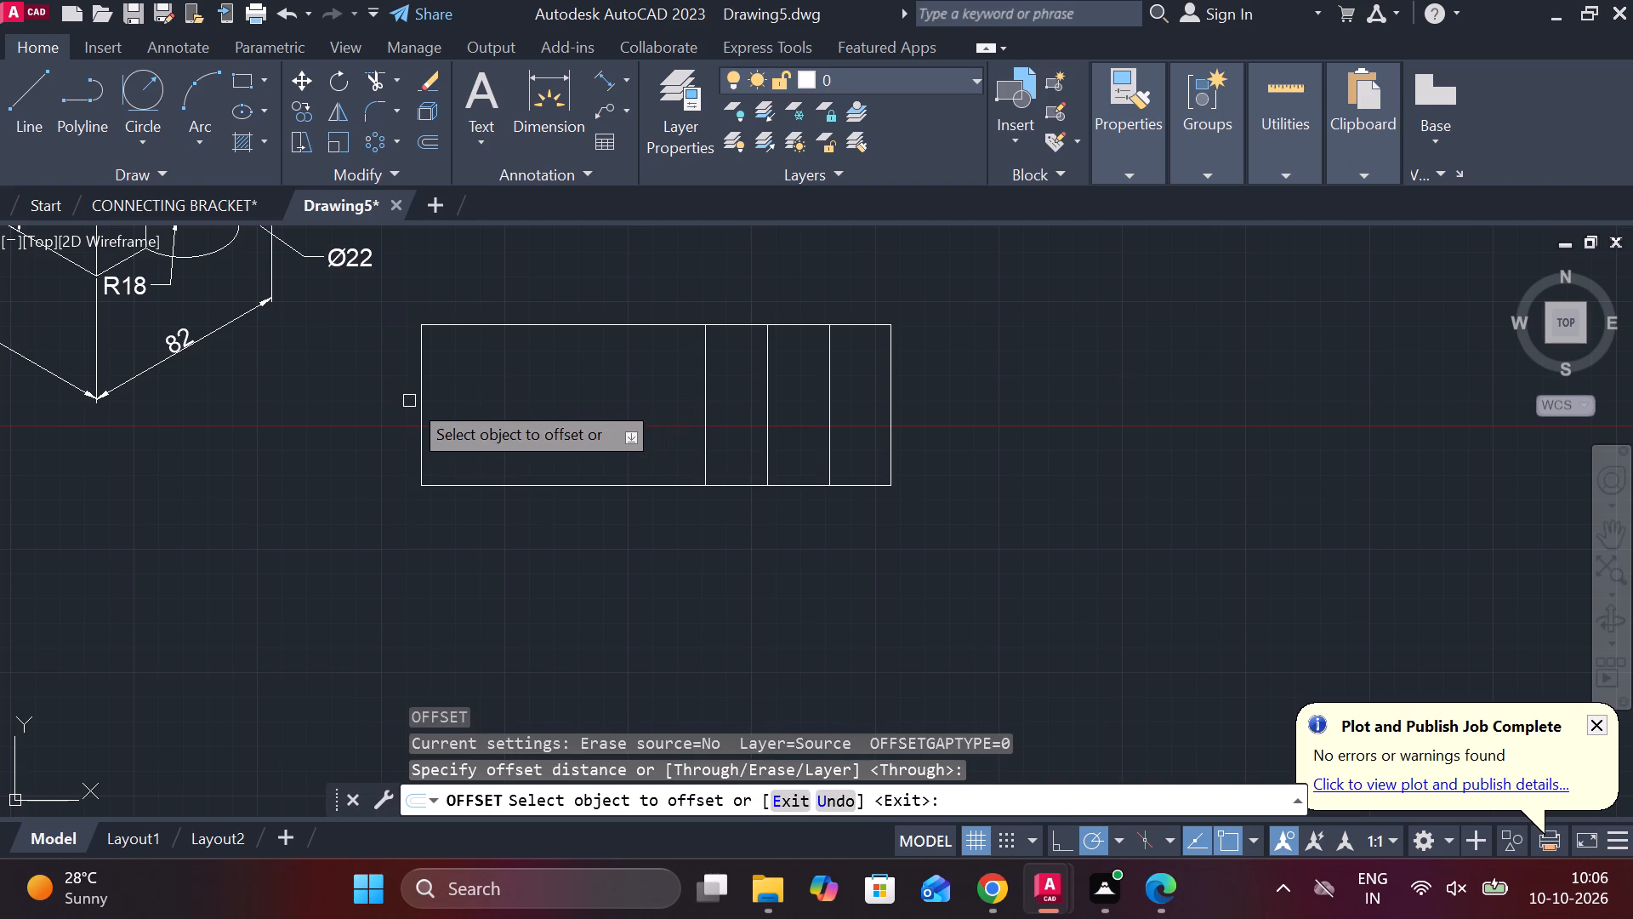
left_click(419, 396)
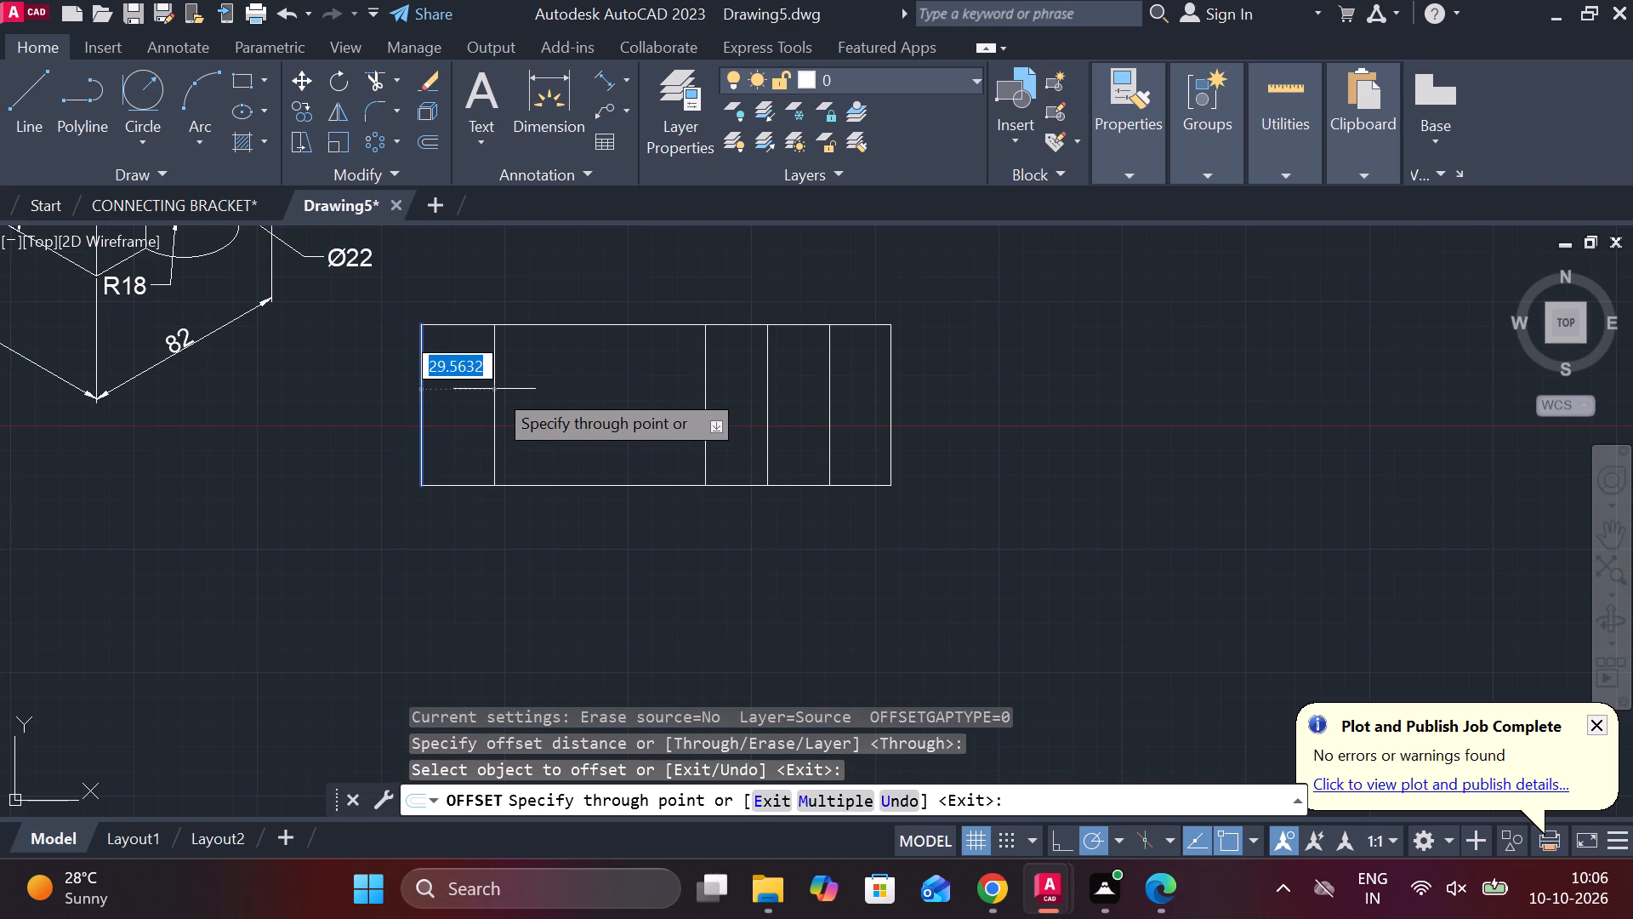
key("2")
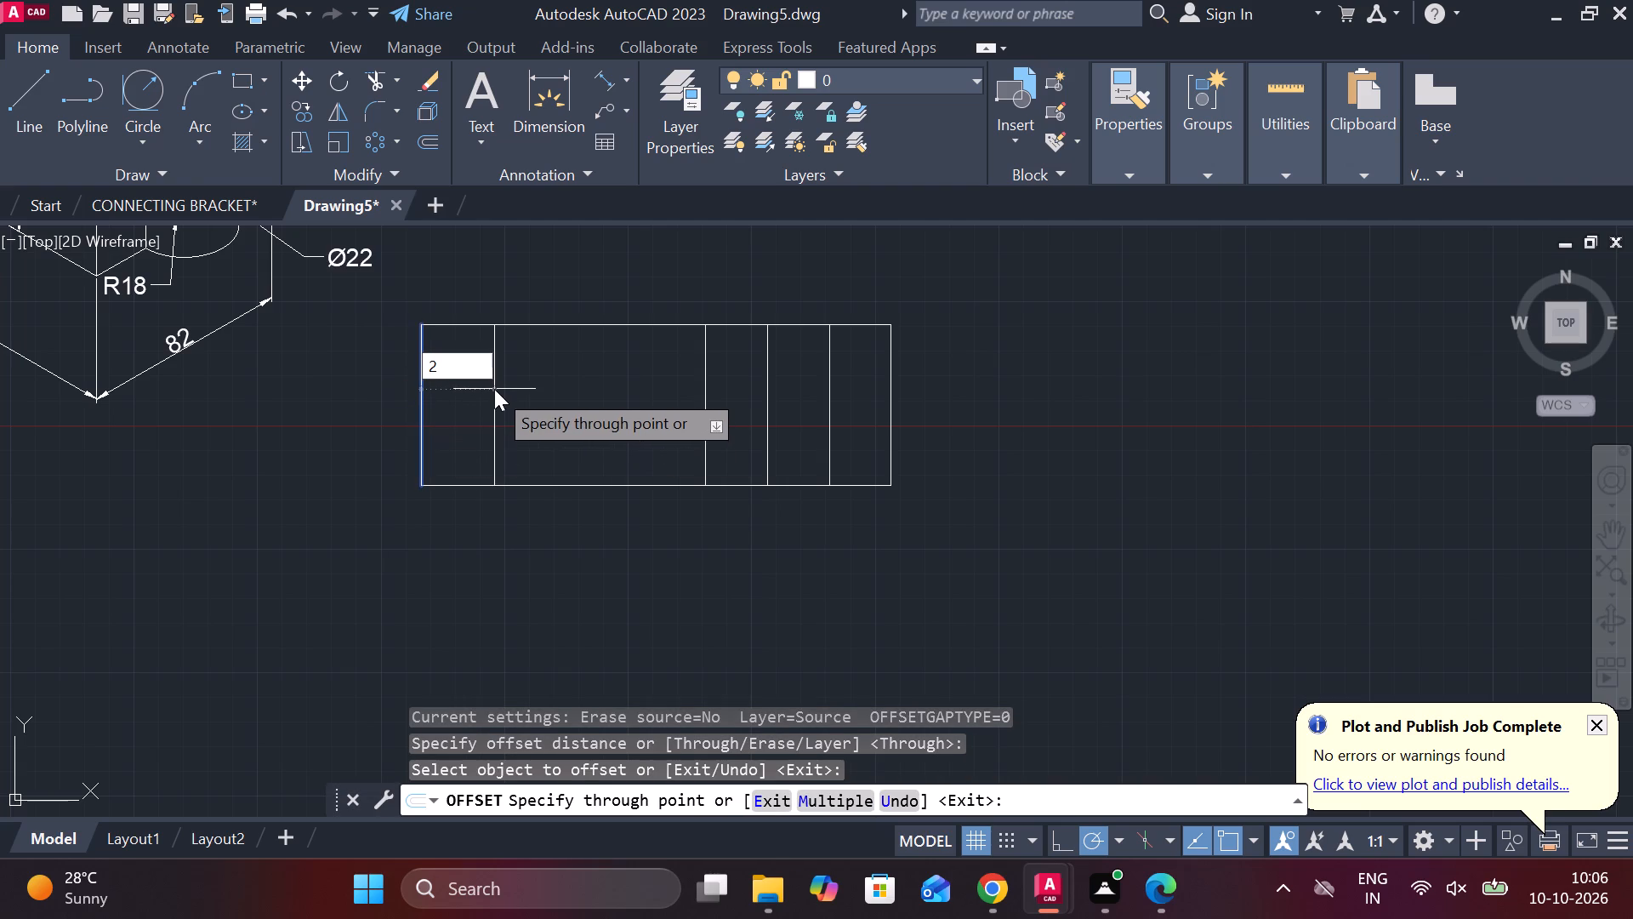
key("5")
key("Return")
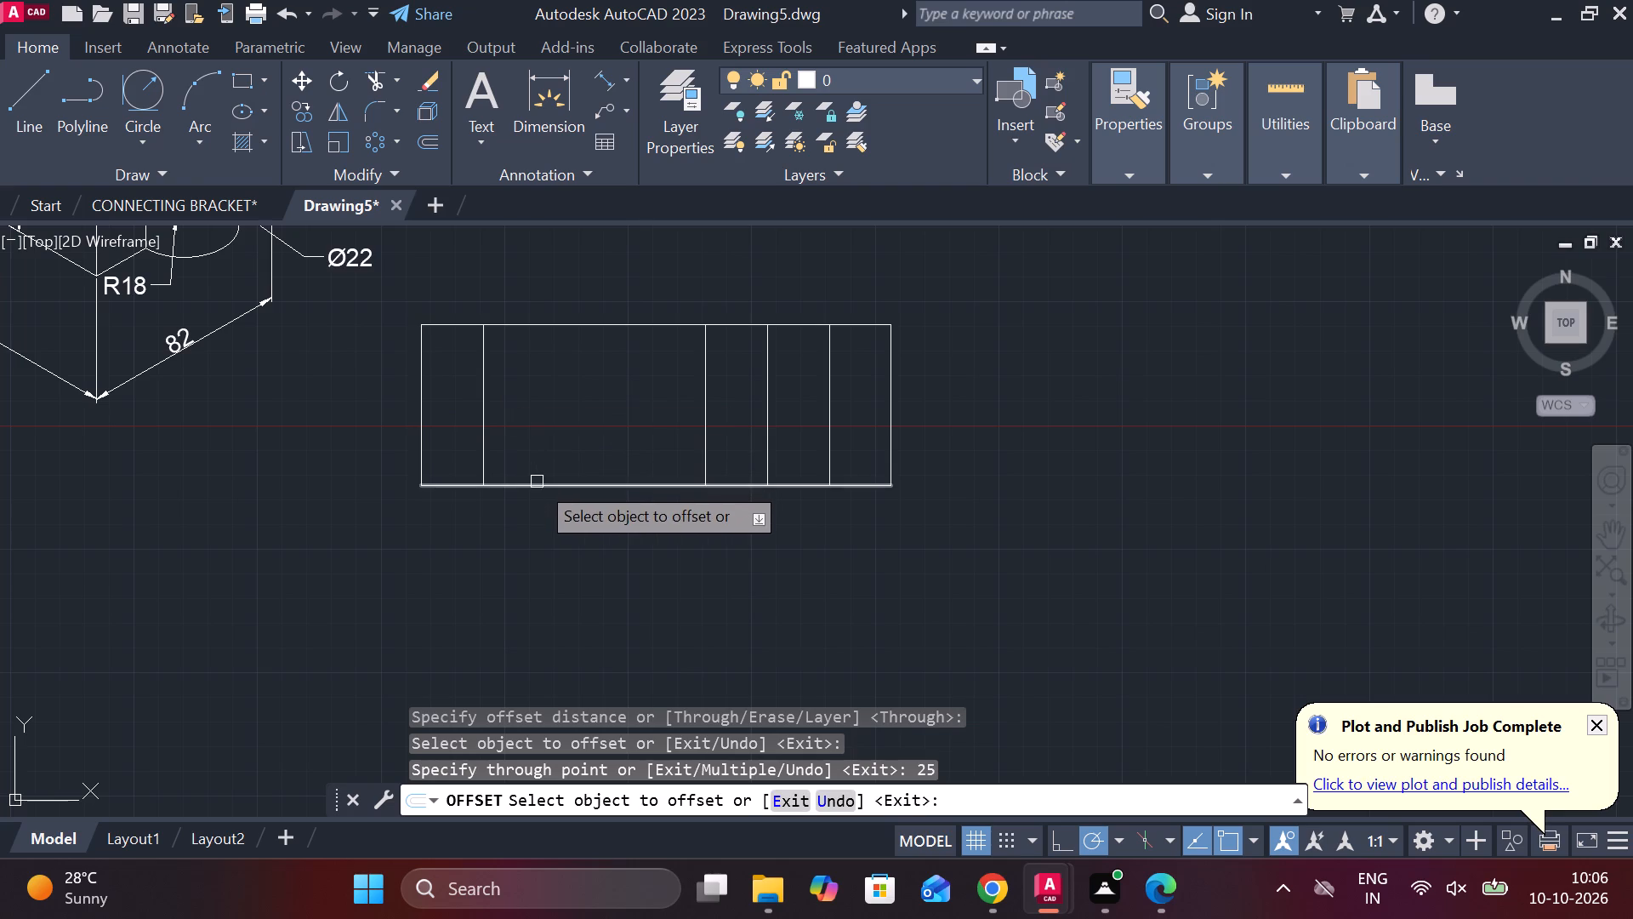
Offset the rectangle's bottom edge upward by 20 and finish the Offset command.
left_click(537, 482)
type("20")
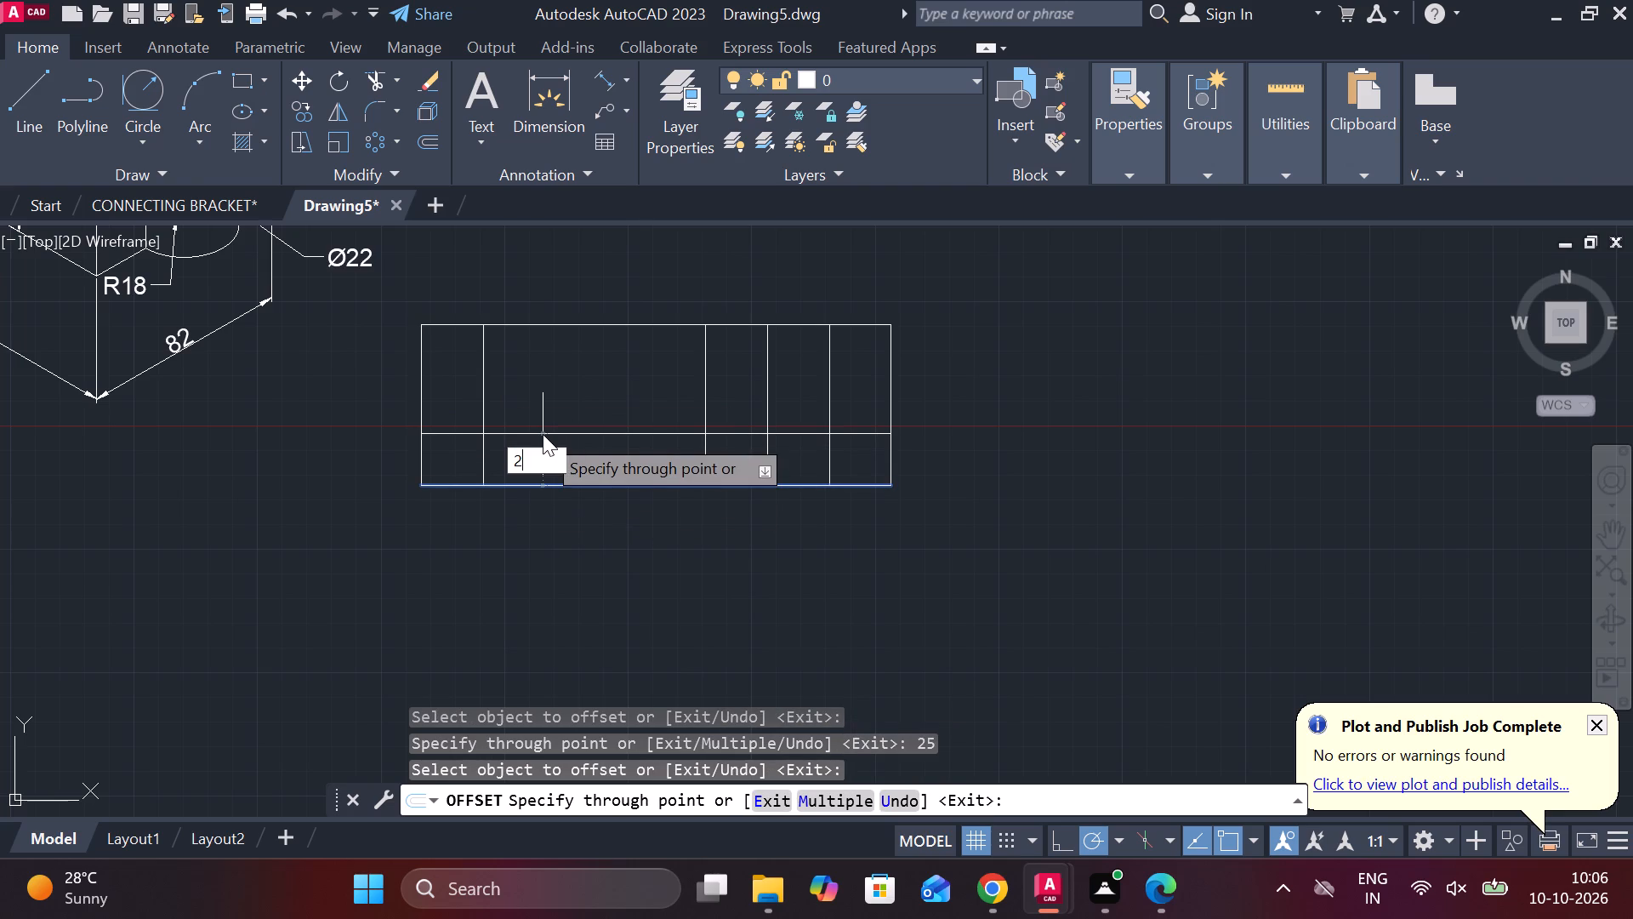
key("Return")
key("Escape")
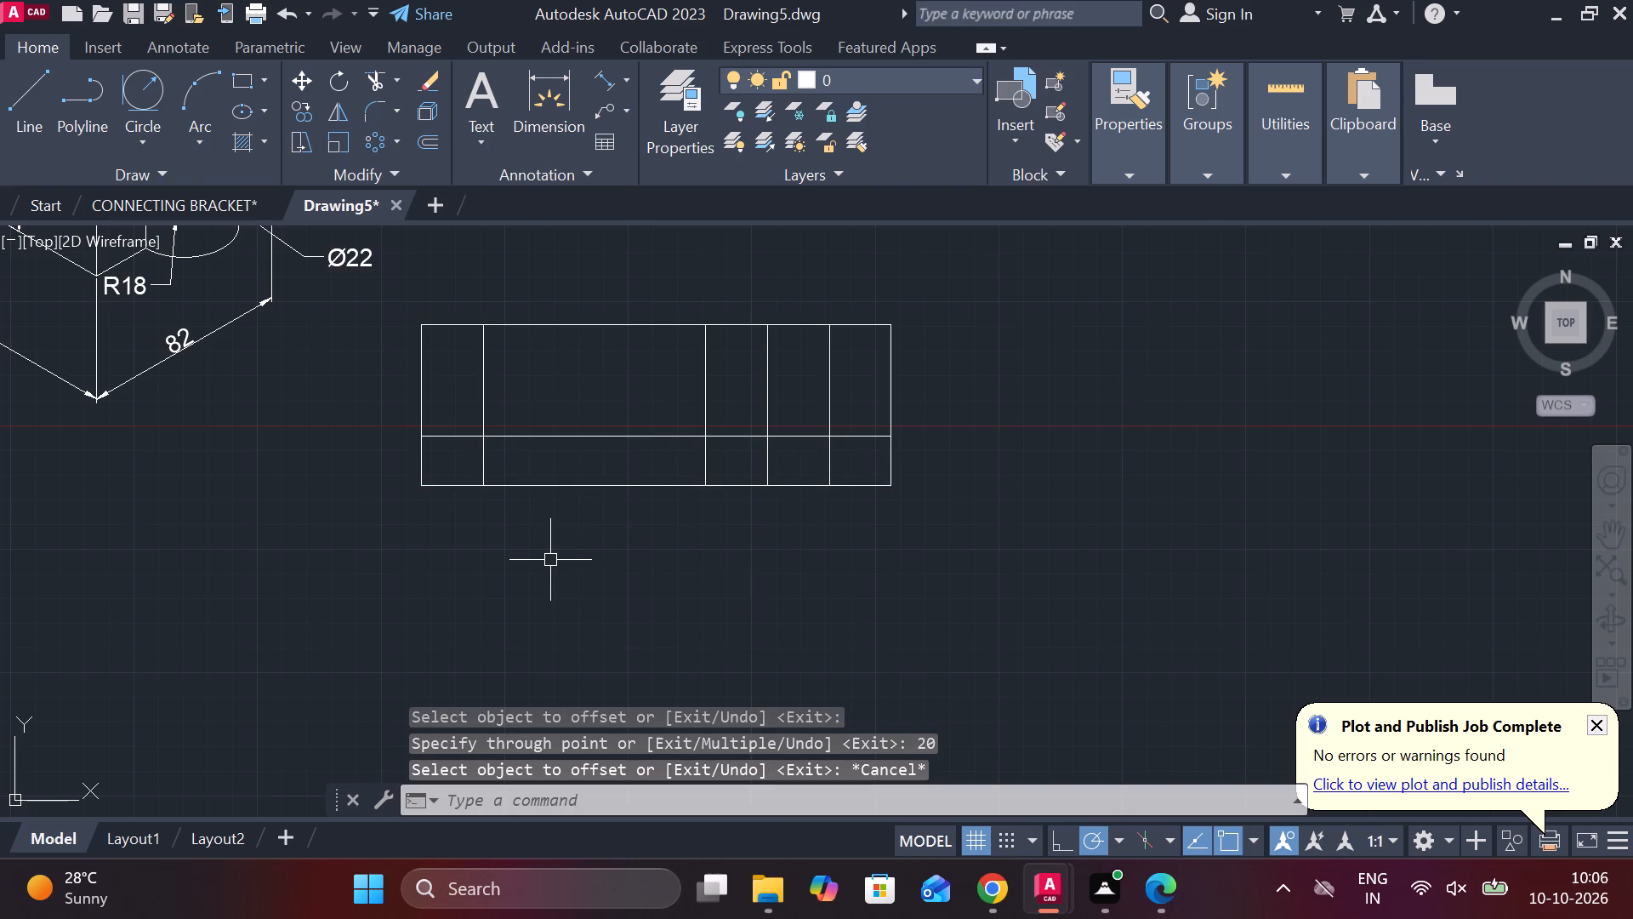
Trim the inner line near the rectangle's left edge above the horizontal line, and the horizontal line's segment across the wide middle section.
type("TR")
key("space")
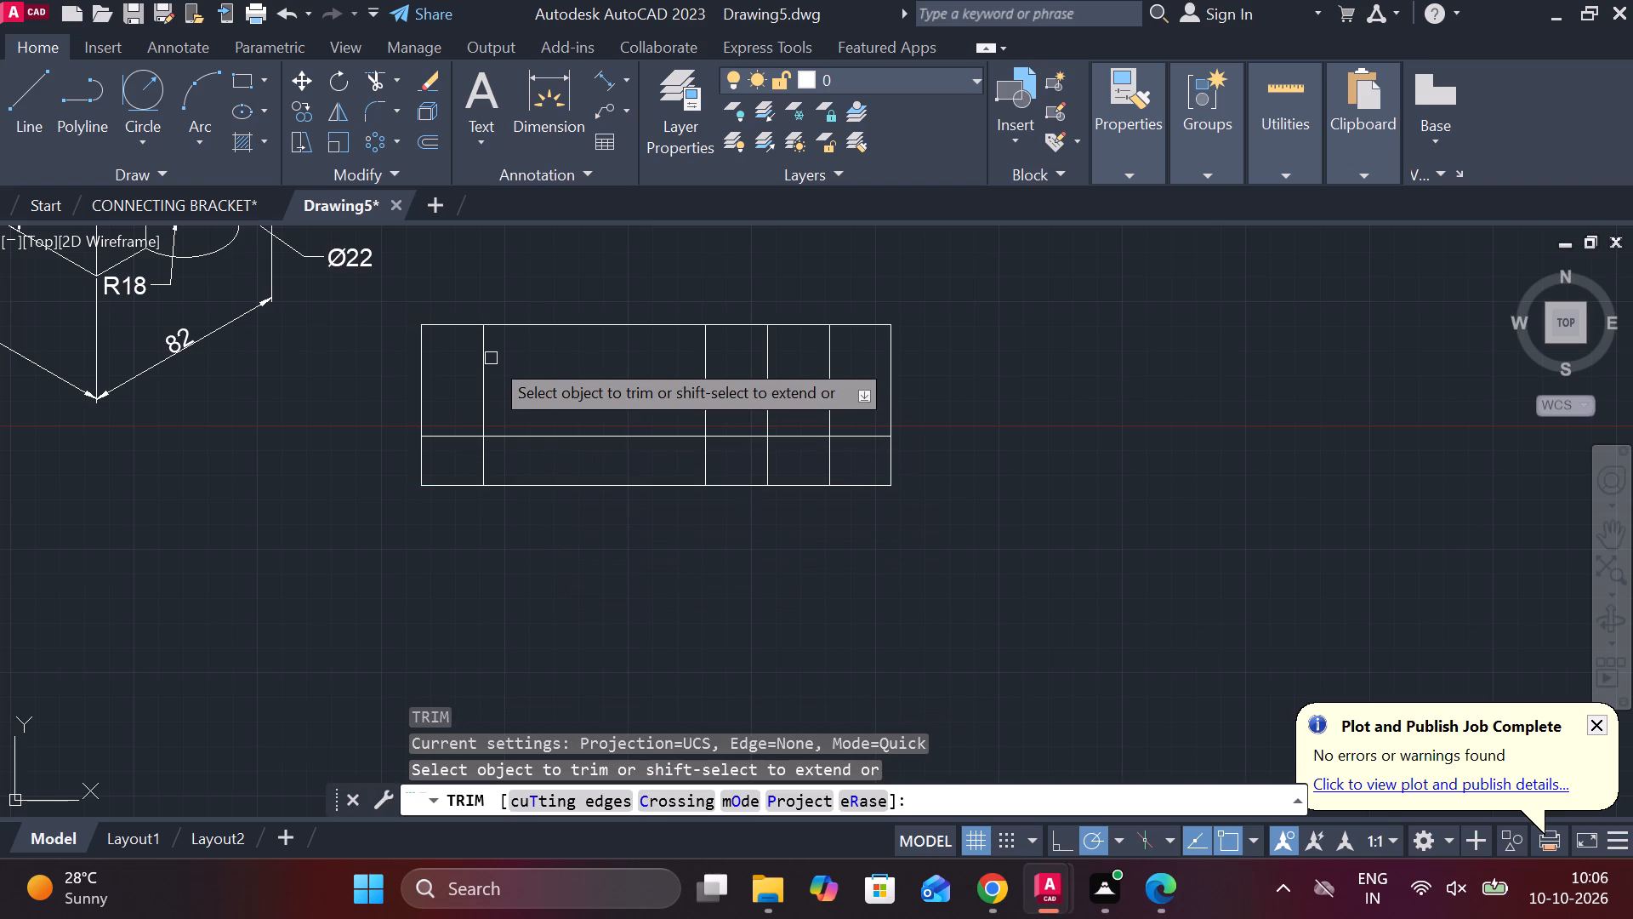
left_click(477, 366)
left_click(536, 438)
middle_click_drag(612, 434, 537, 441)
key("Escape")
Copy the remaining horizontal line on the rectangle's right side upward at distances of 7, 14, 21, 28 and 35.
left_click(766, 444)
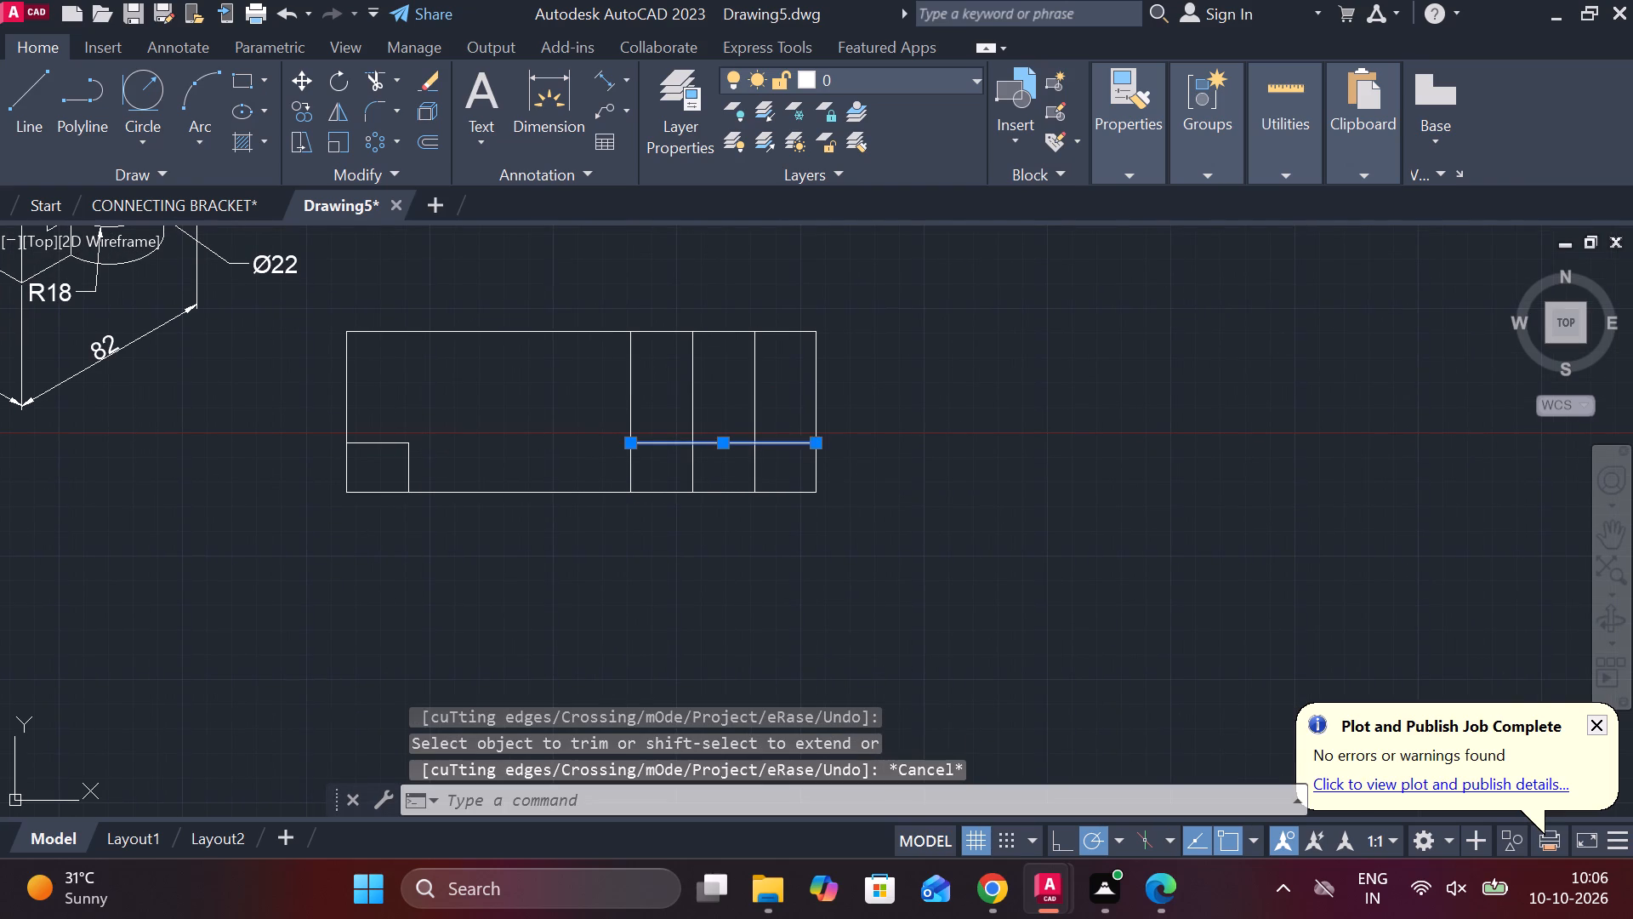
key("c")
key("o")
key("Return")
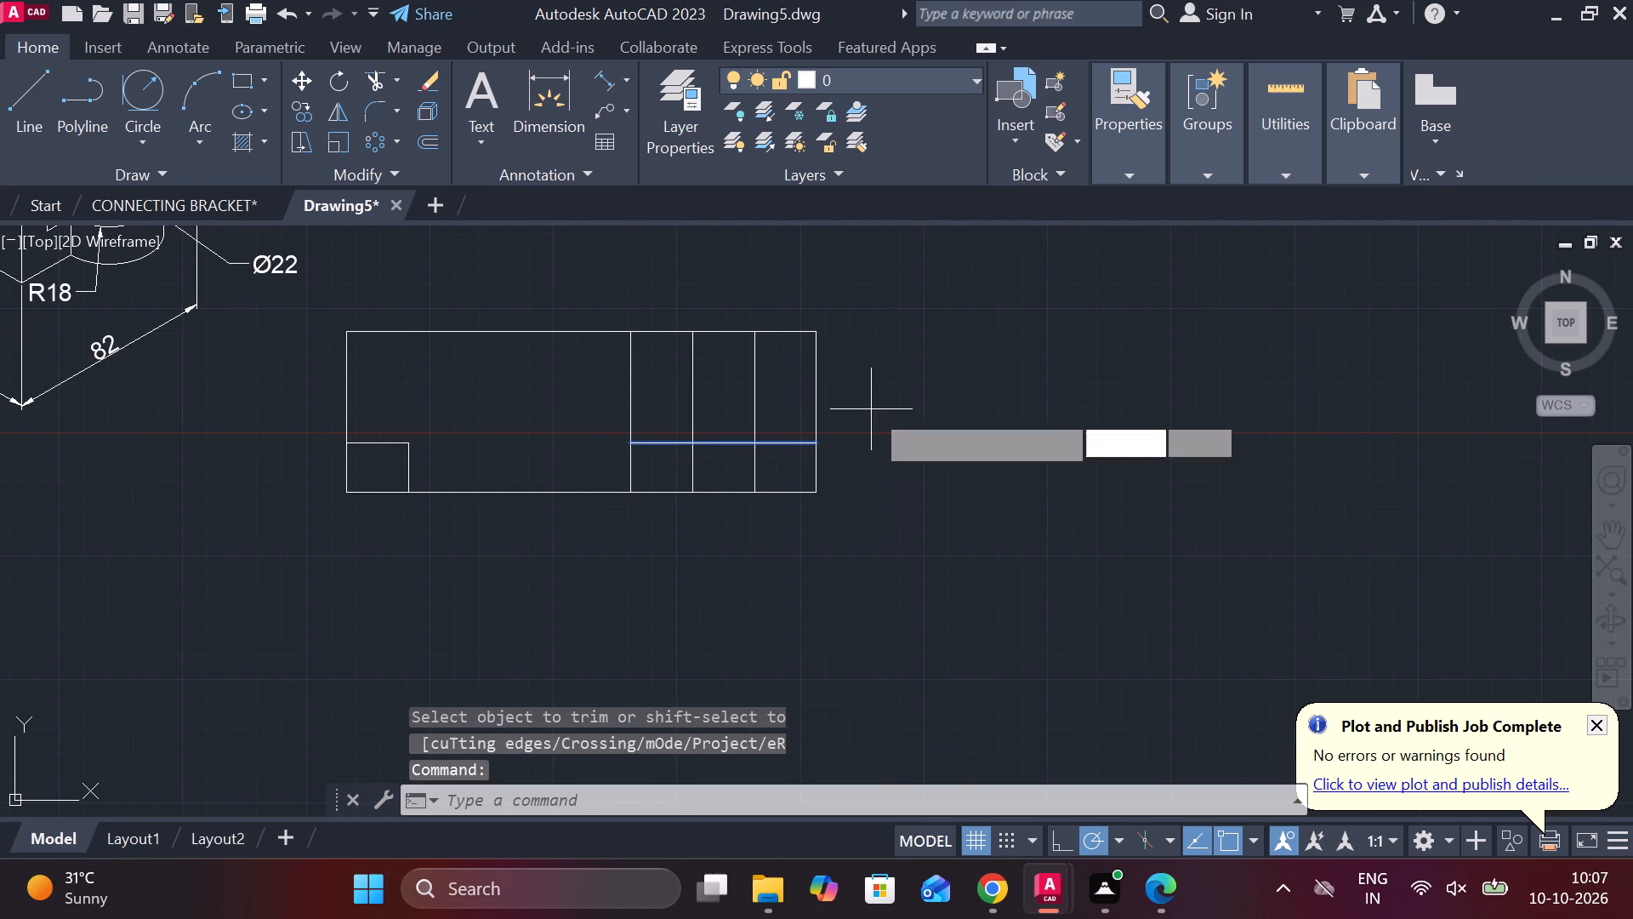
left_click(817, 444)
middle_click_drag(827, 289, 827, 359)
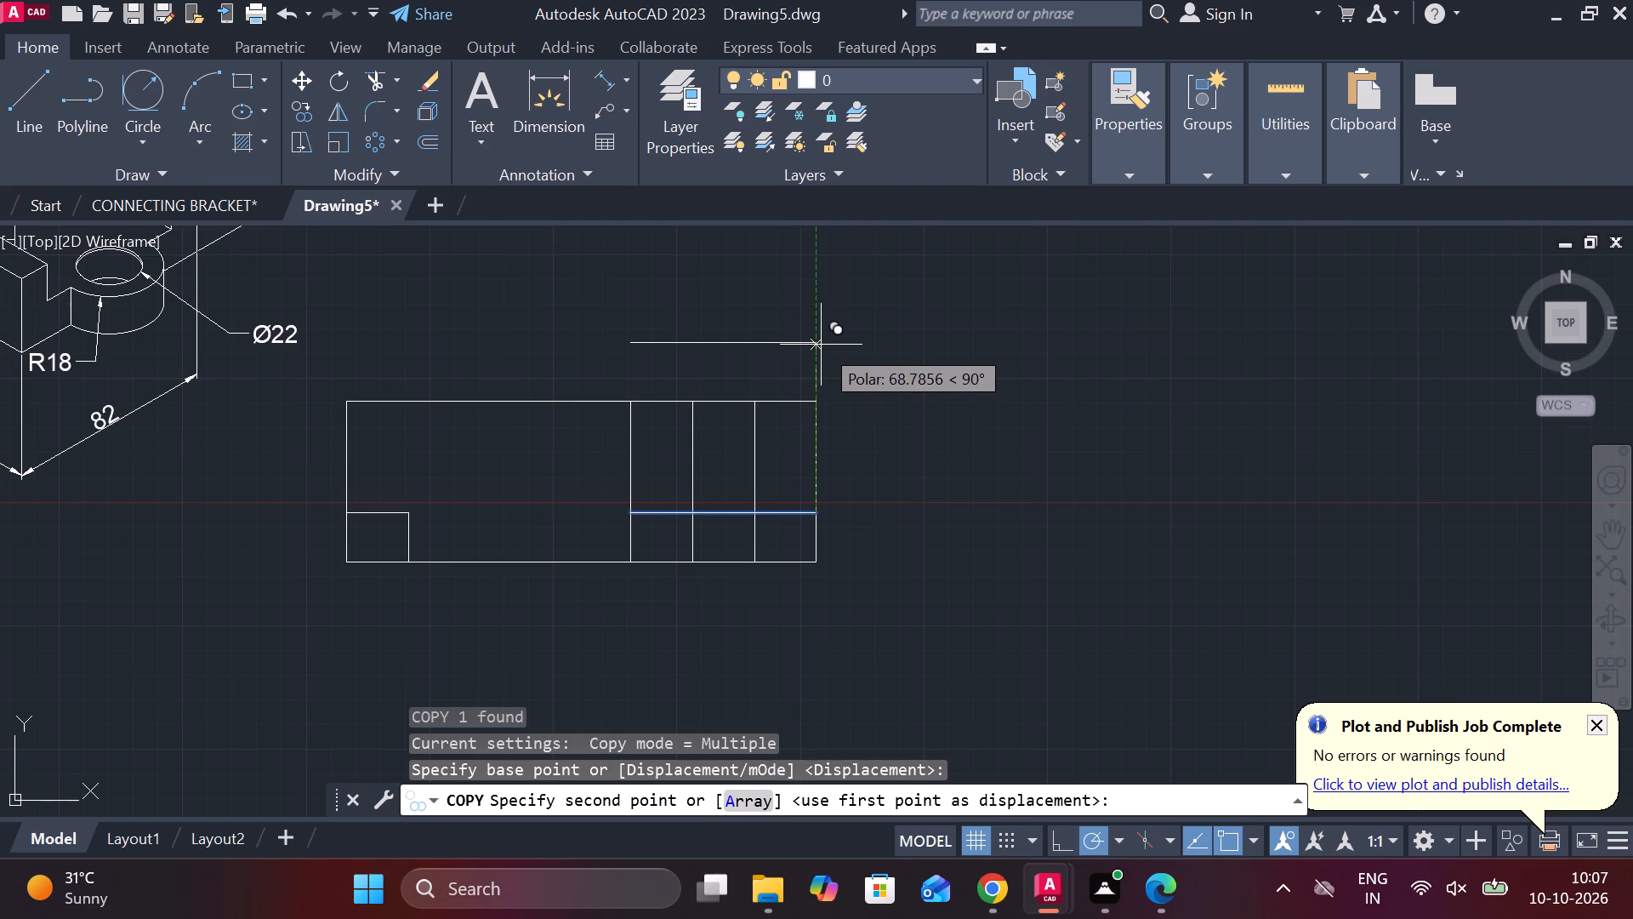
key("7")
key("Return")
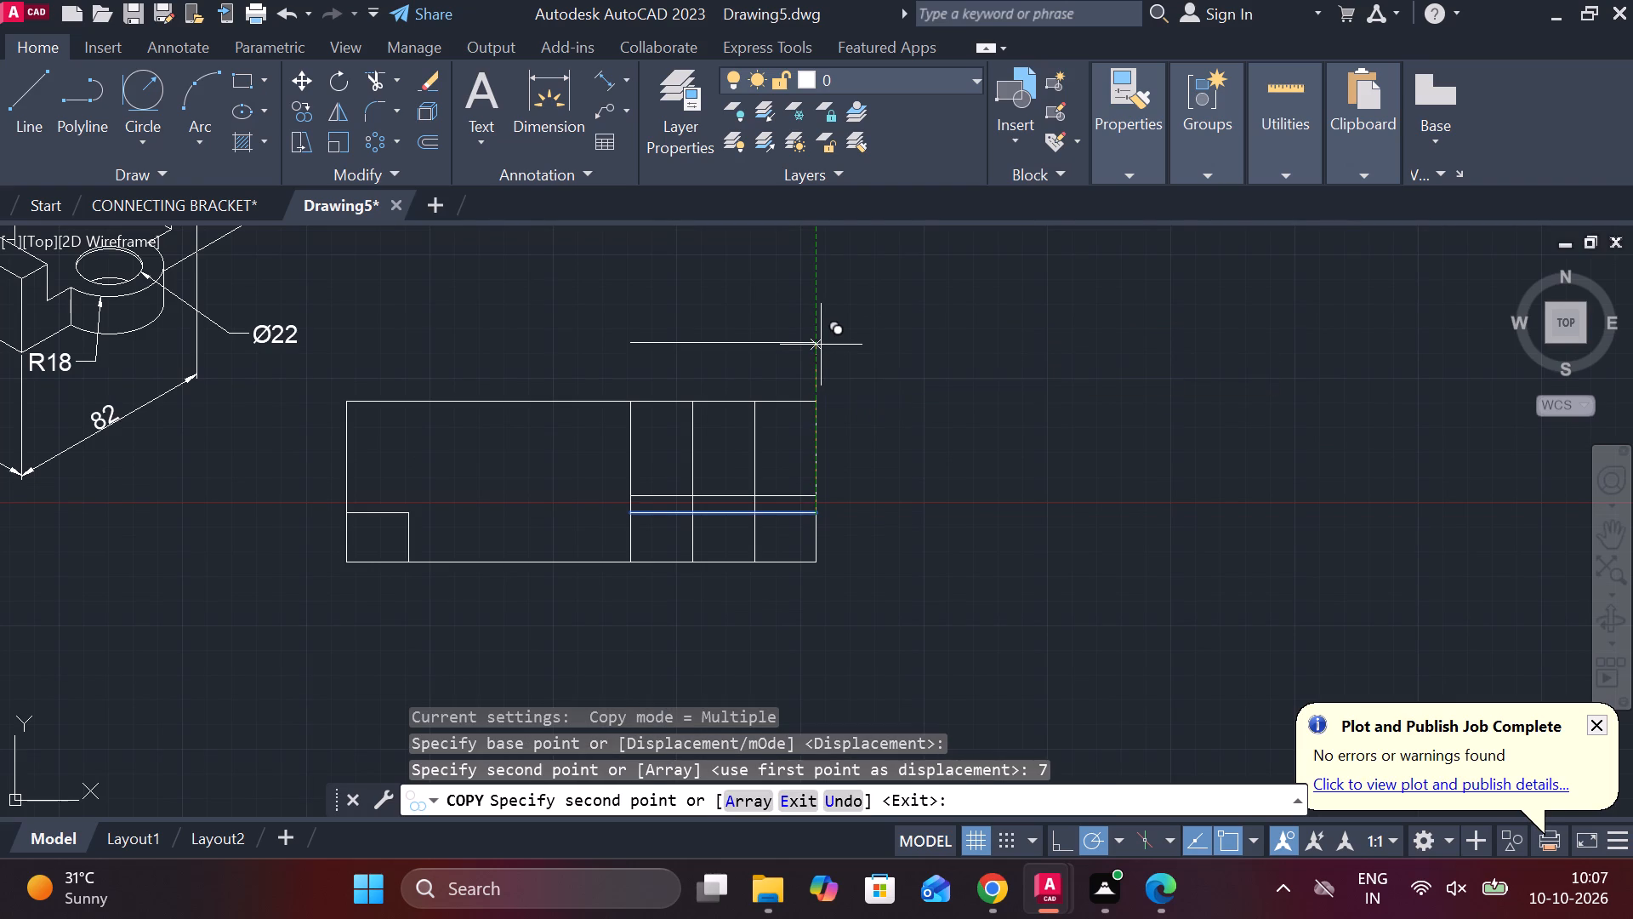
type("14")
key("Return")
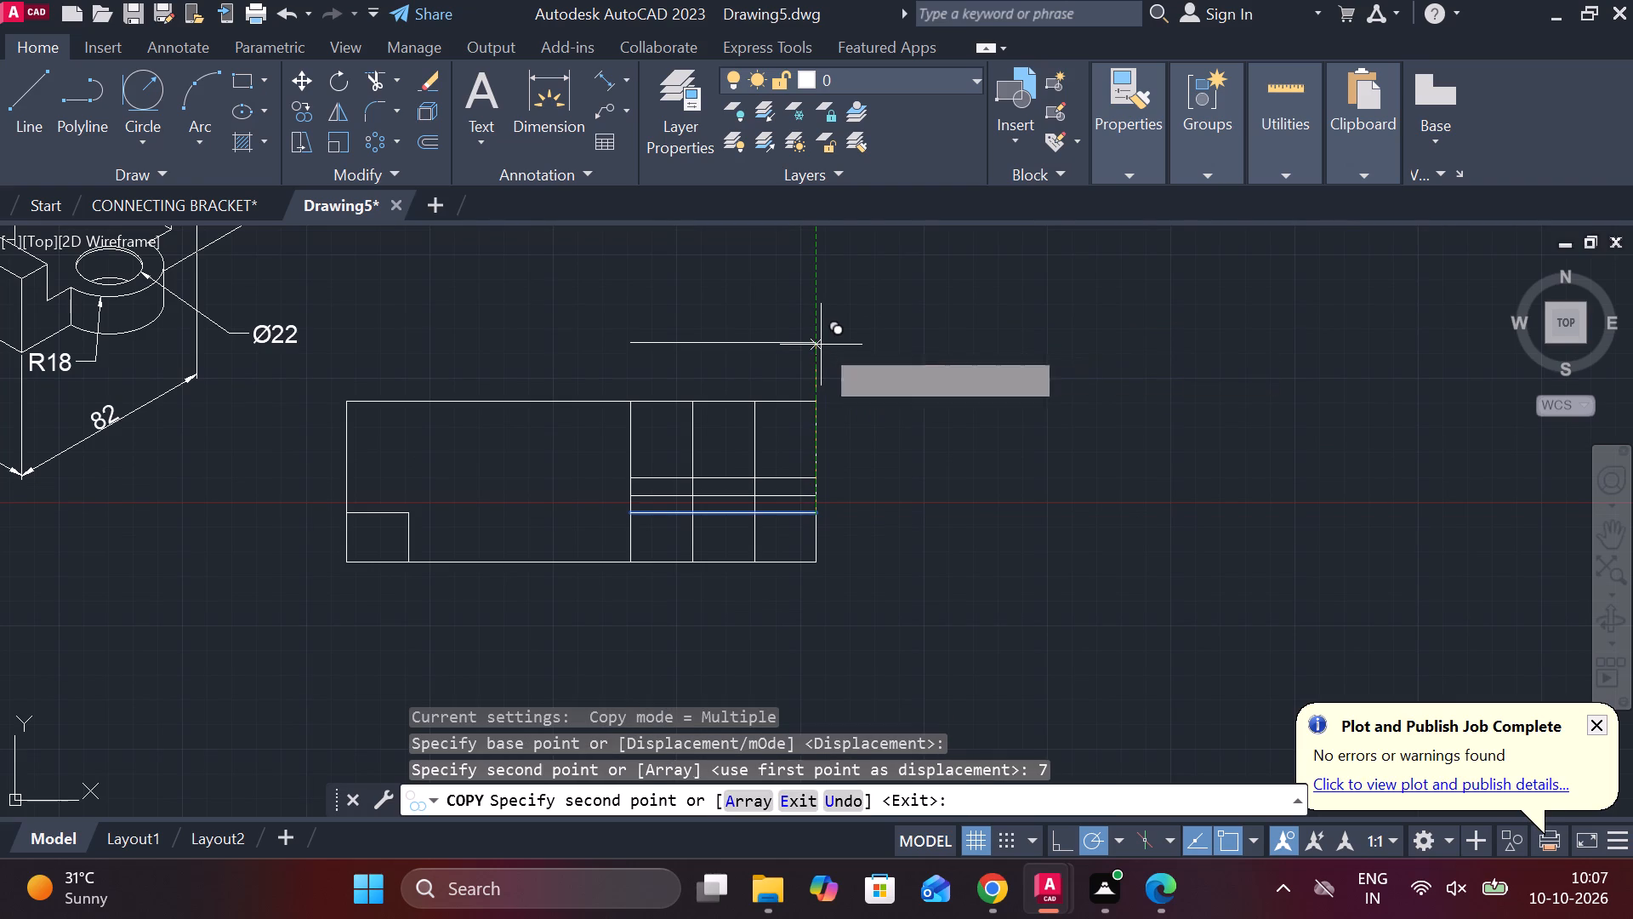
type("21")
key("Return")
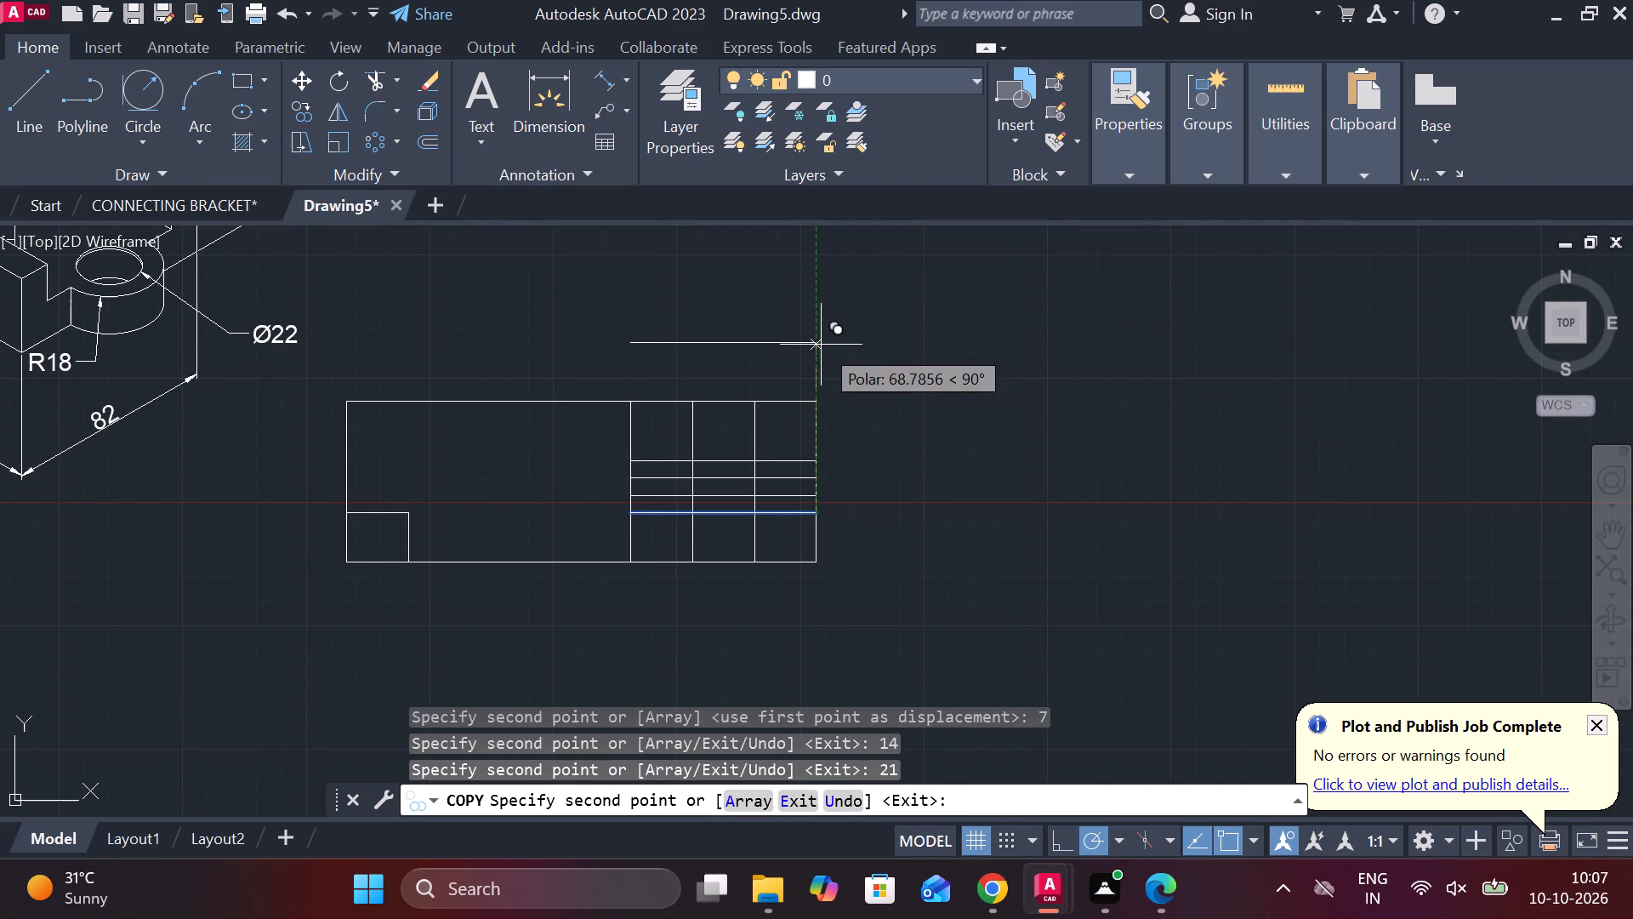
type("28")
key("Return")
key("3")
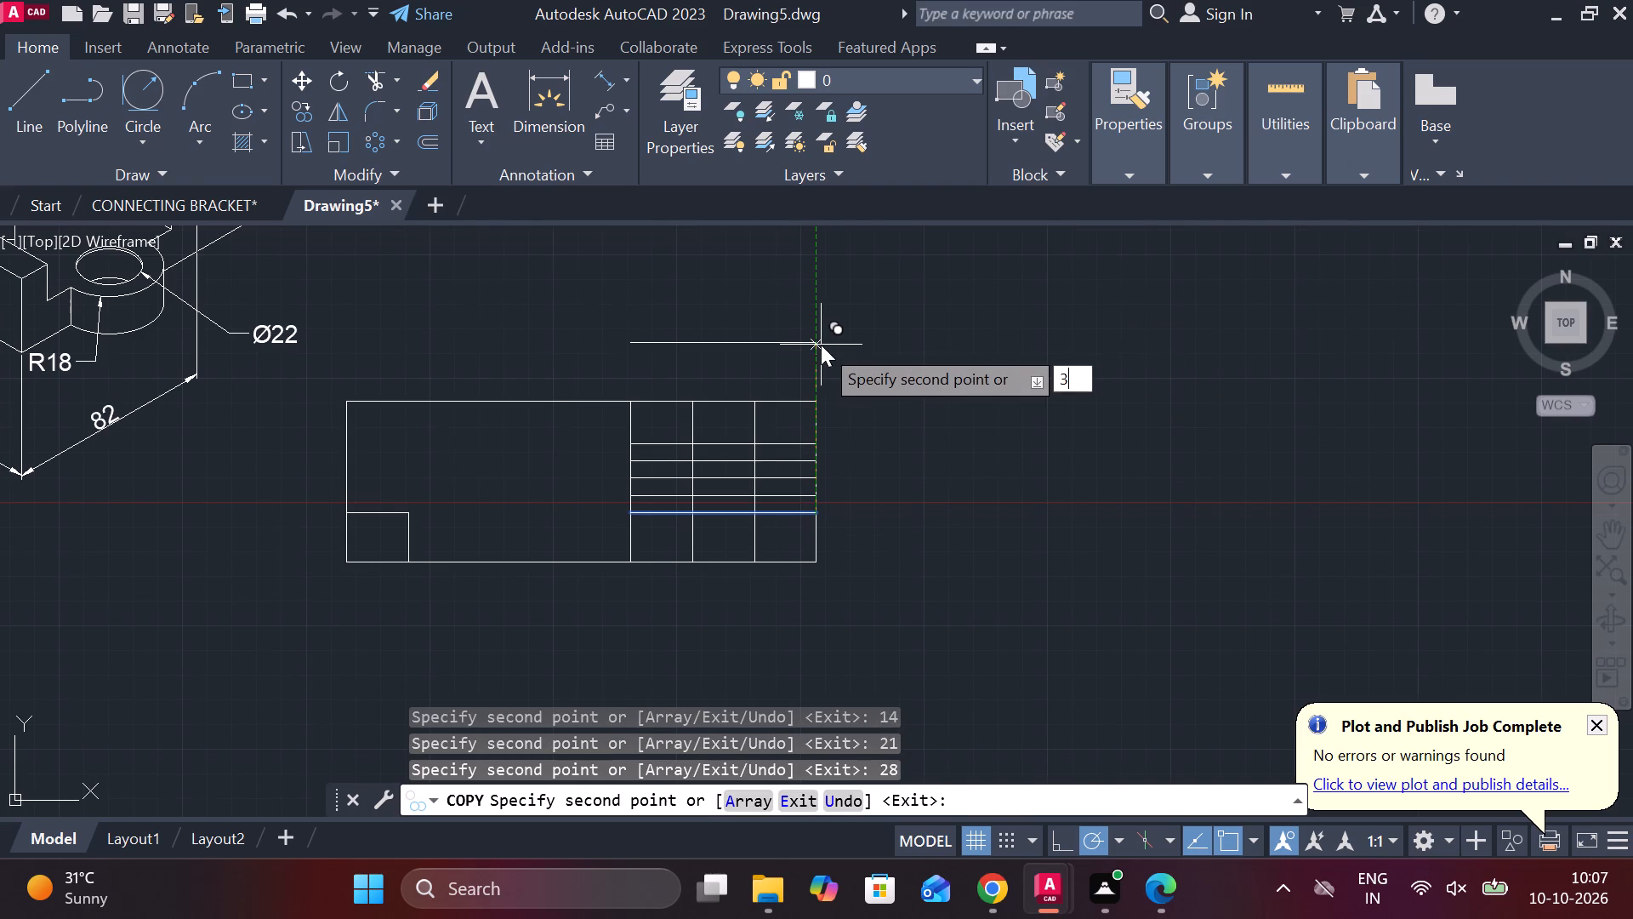
key("5")
key("Return")
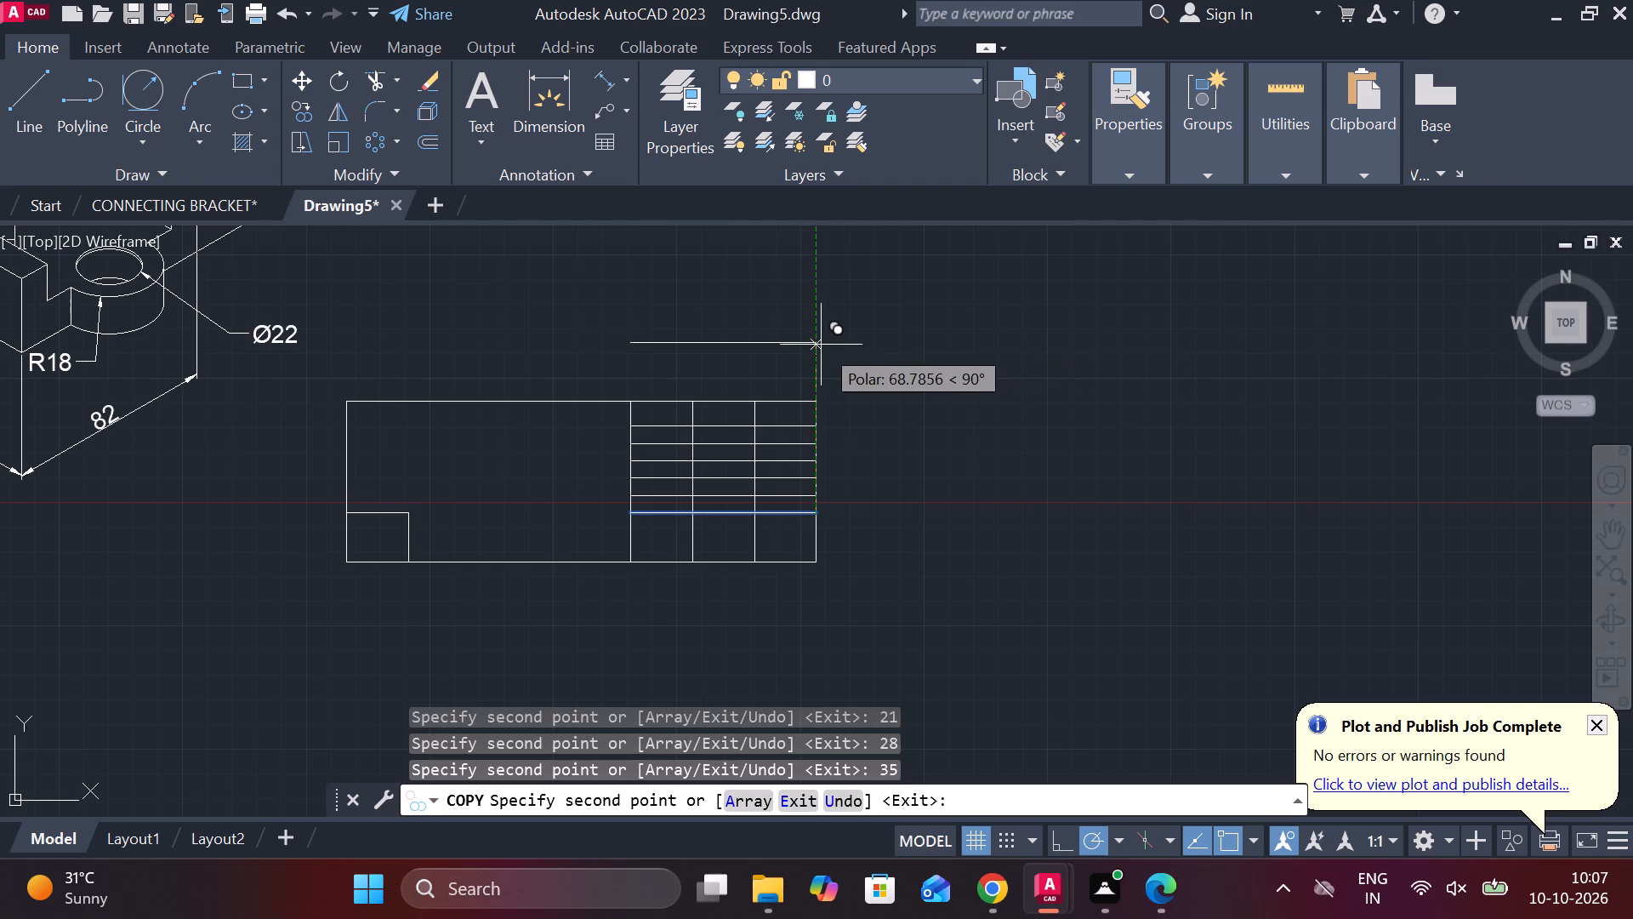
key("Escape")
Trim the two inner vertical lines of the right-side grid below its lowest horizontal line.
type("TR")
key("space")
left_click_drag(767, 539, 711, 541)
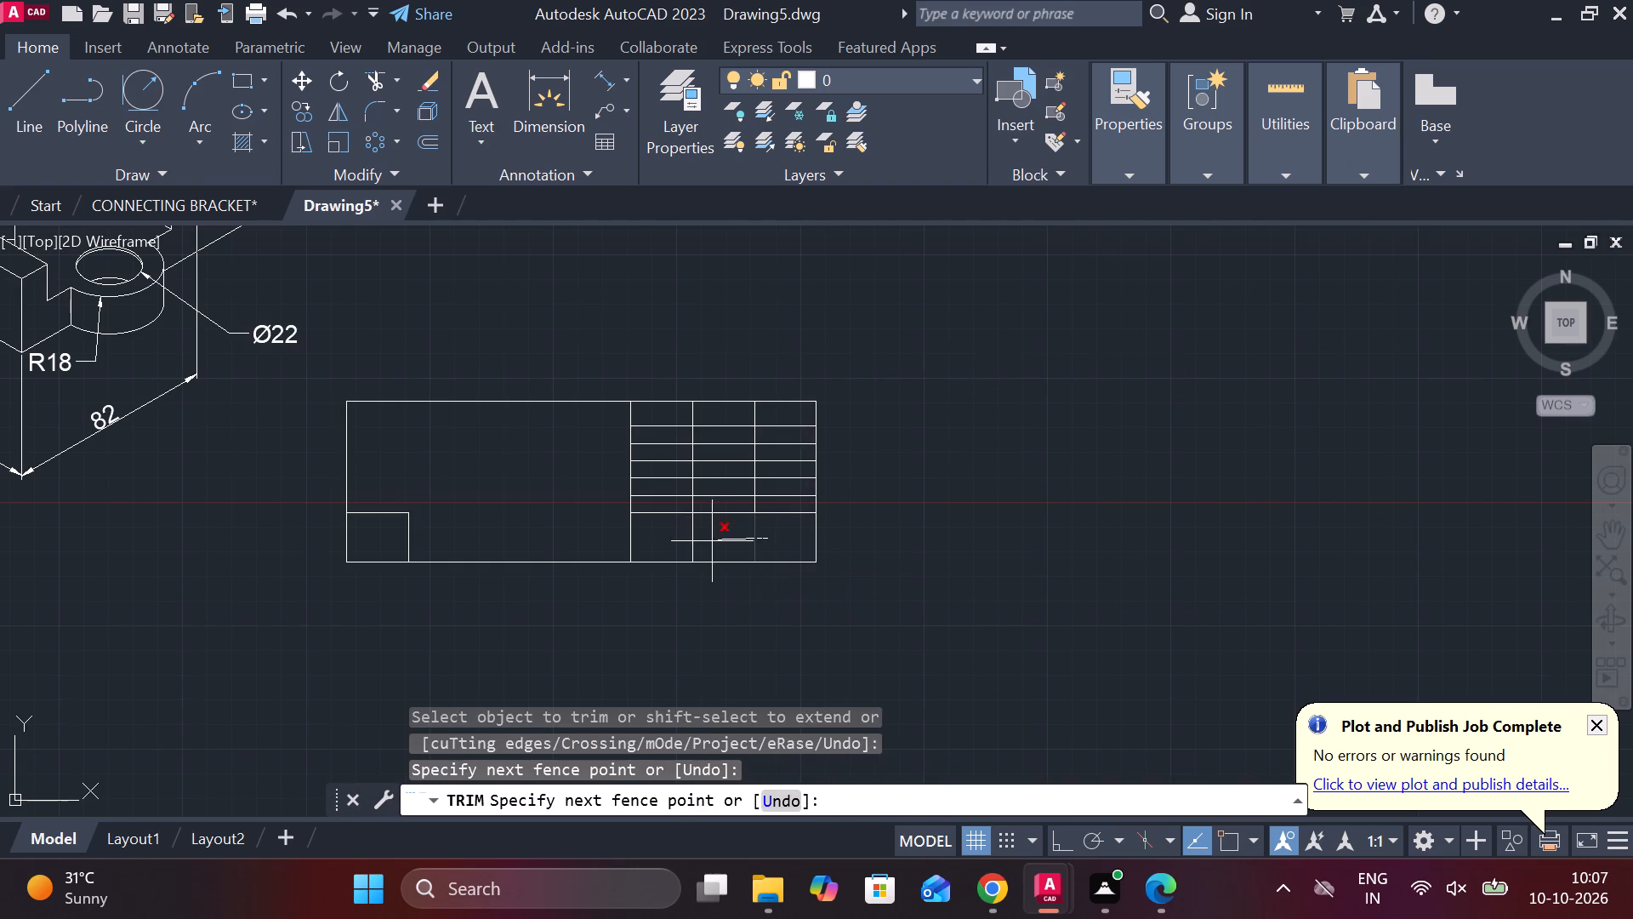
left_click_drag(711, 541, 675, 541)
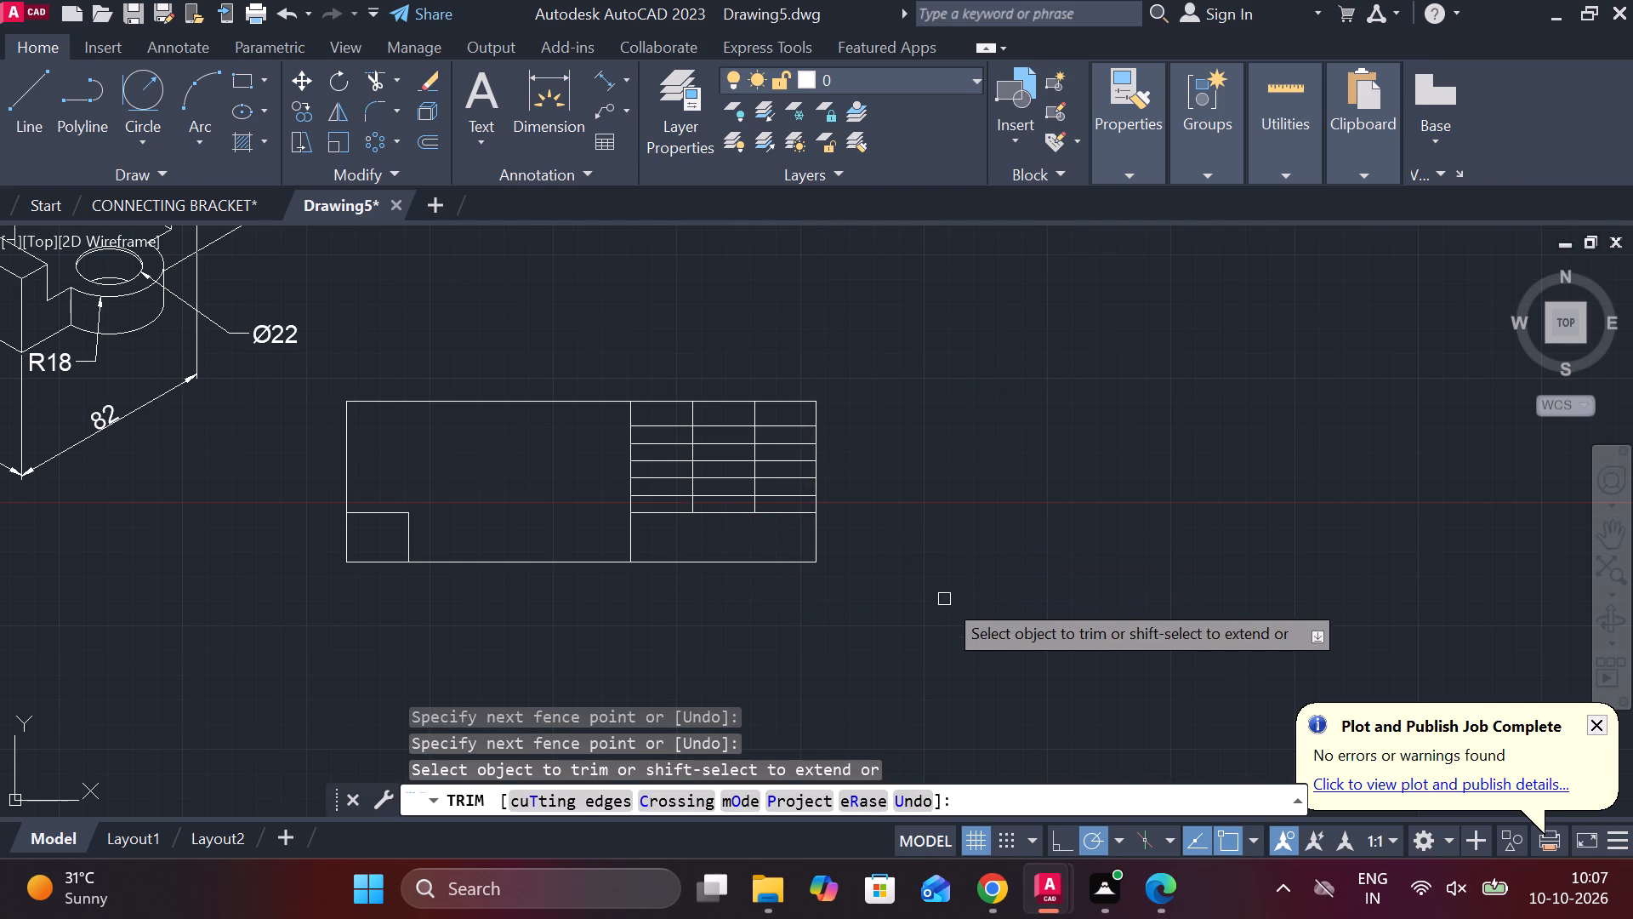
key("Escape")
Extend the grid's lowest horizontal line leftward across the open middle section to the small lower-left box.
middle_click_drag(760, 602, 1101, 540)
scroll(1075, 490, "up", 1)
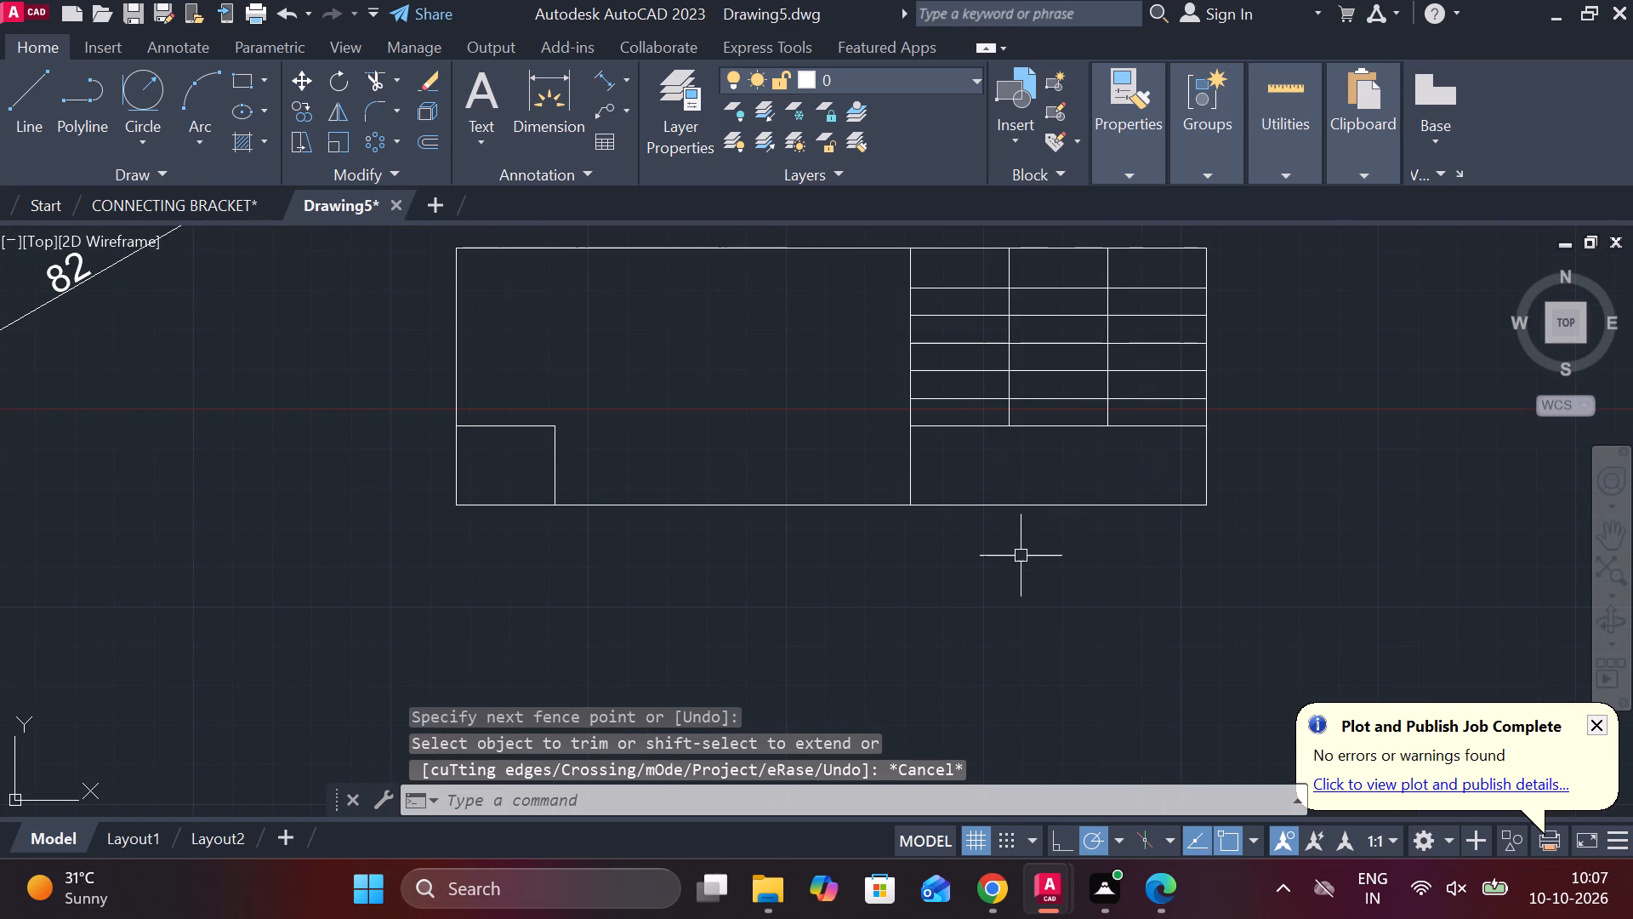
key("e")
type("X")
key("space")
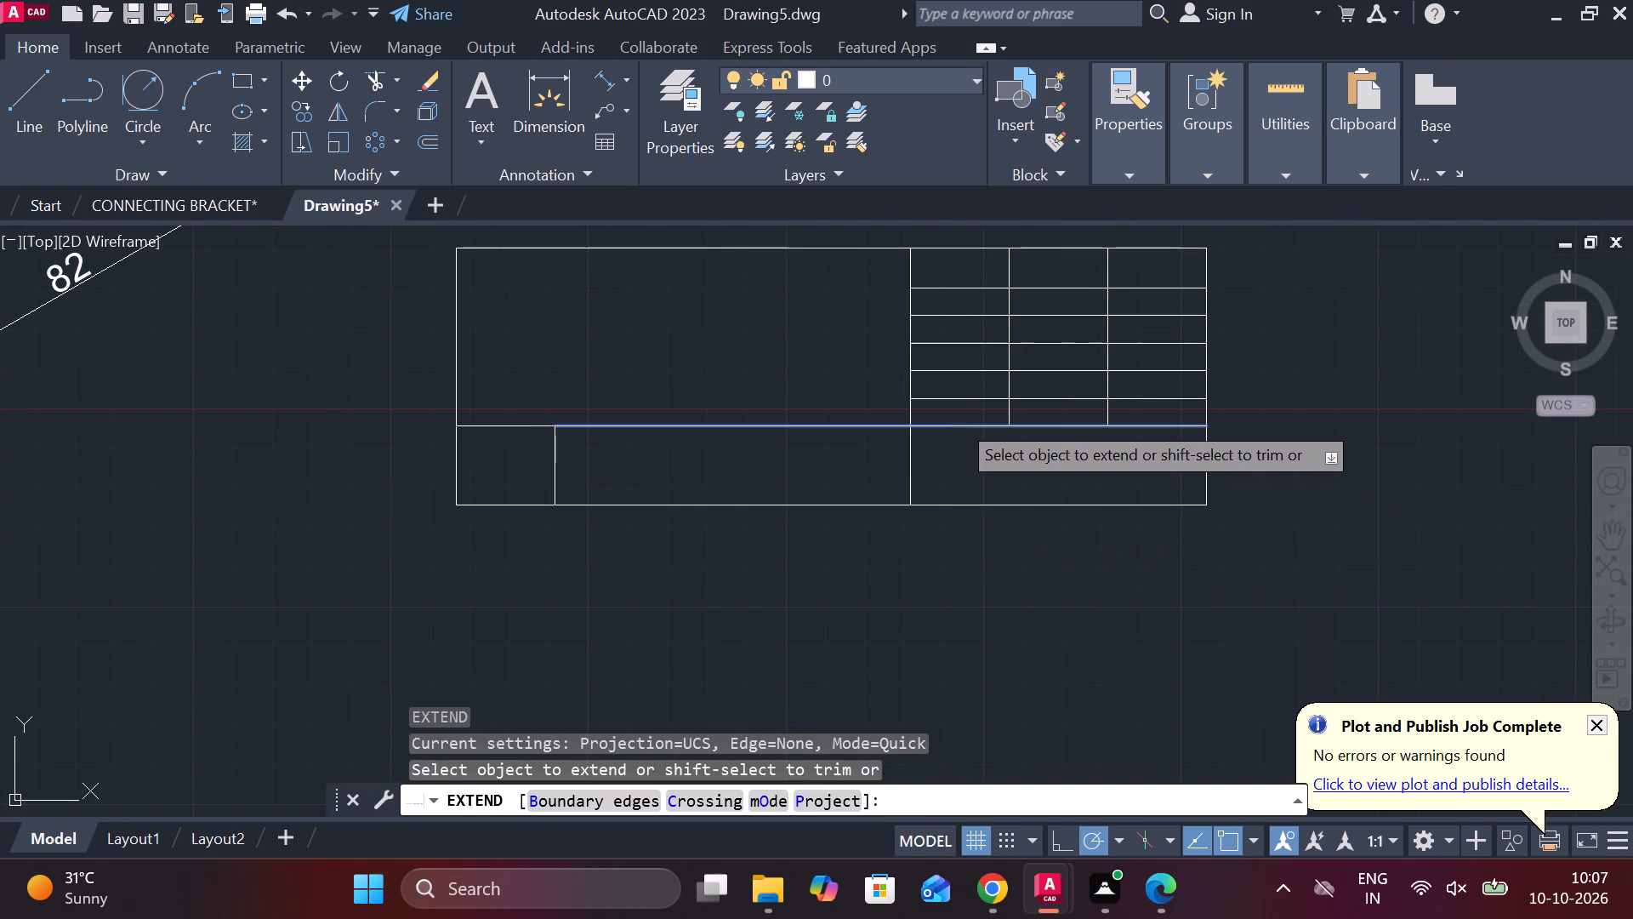
left_click(958, 420)
key("Escape")
Add centred multiline text NAME in the middle cell of the grid's top row.
middle_click_drag(800, 408, 750, 505)
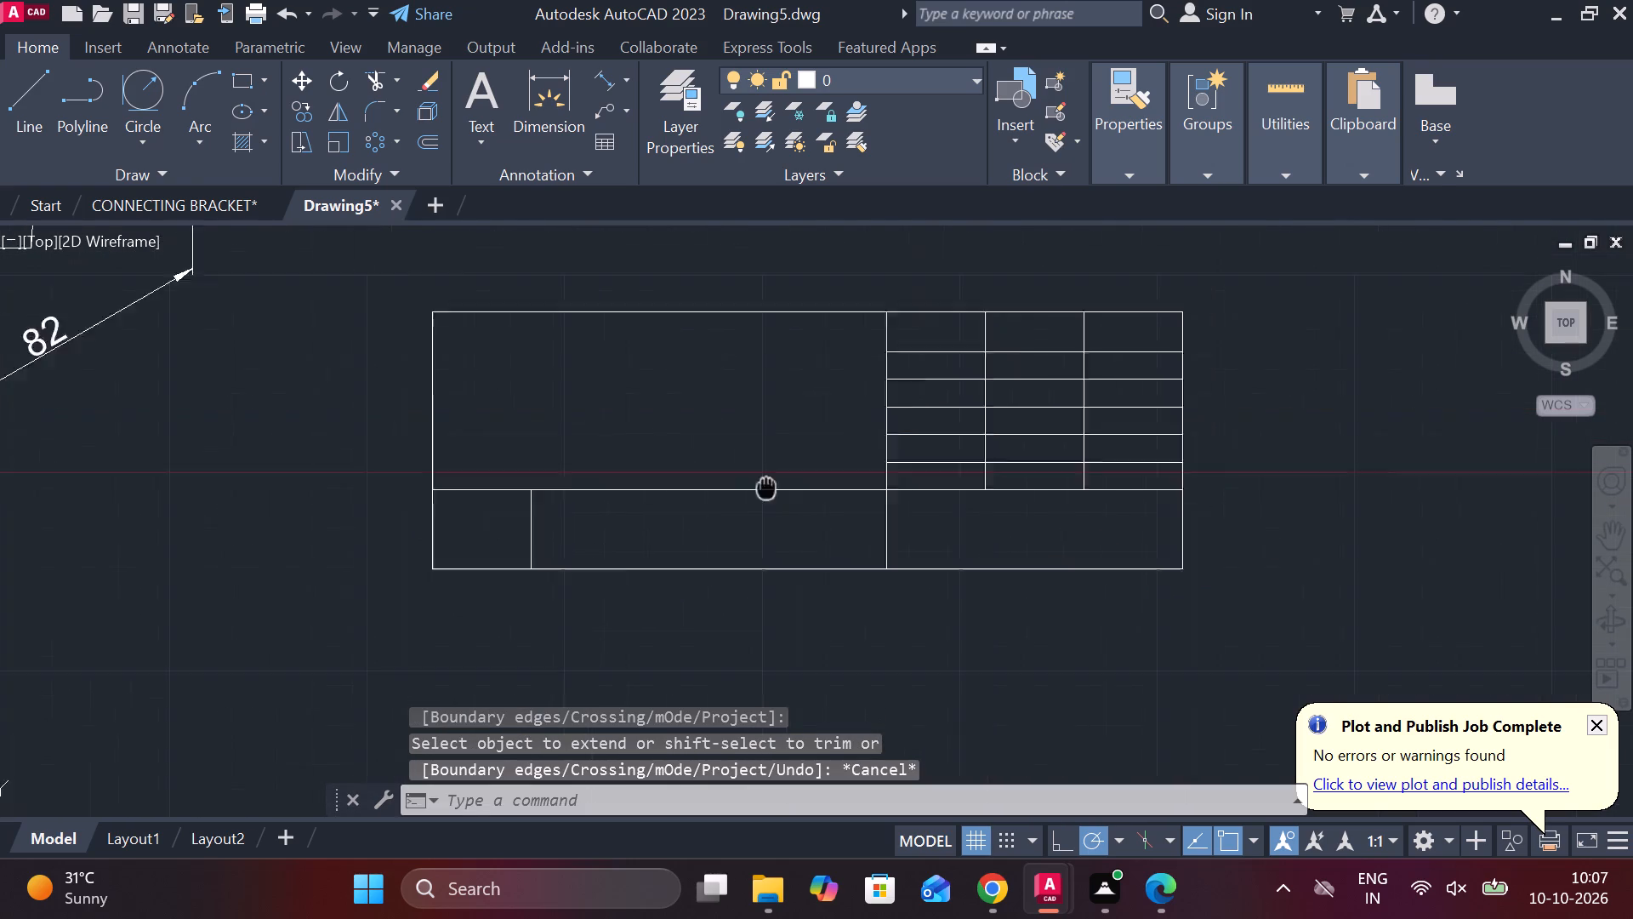
middle_click_drag(750, 505, 727, 530)
scroll(879, 456, "up", 2)
middle_click_drag(879, 435, 736, 557)
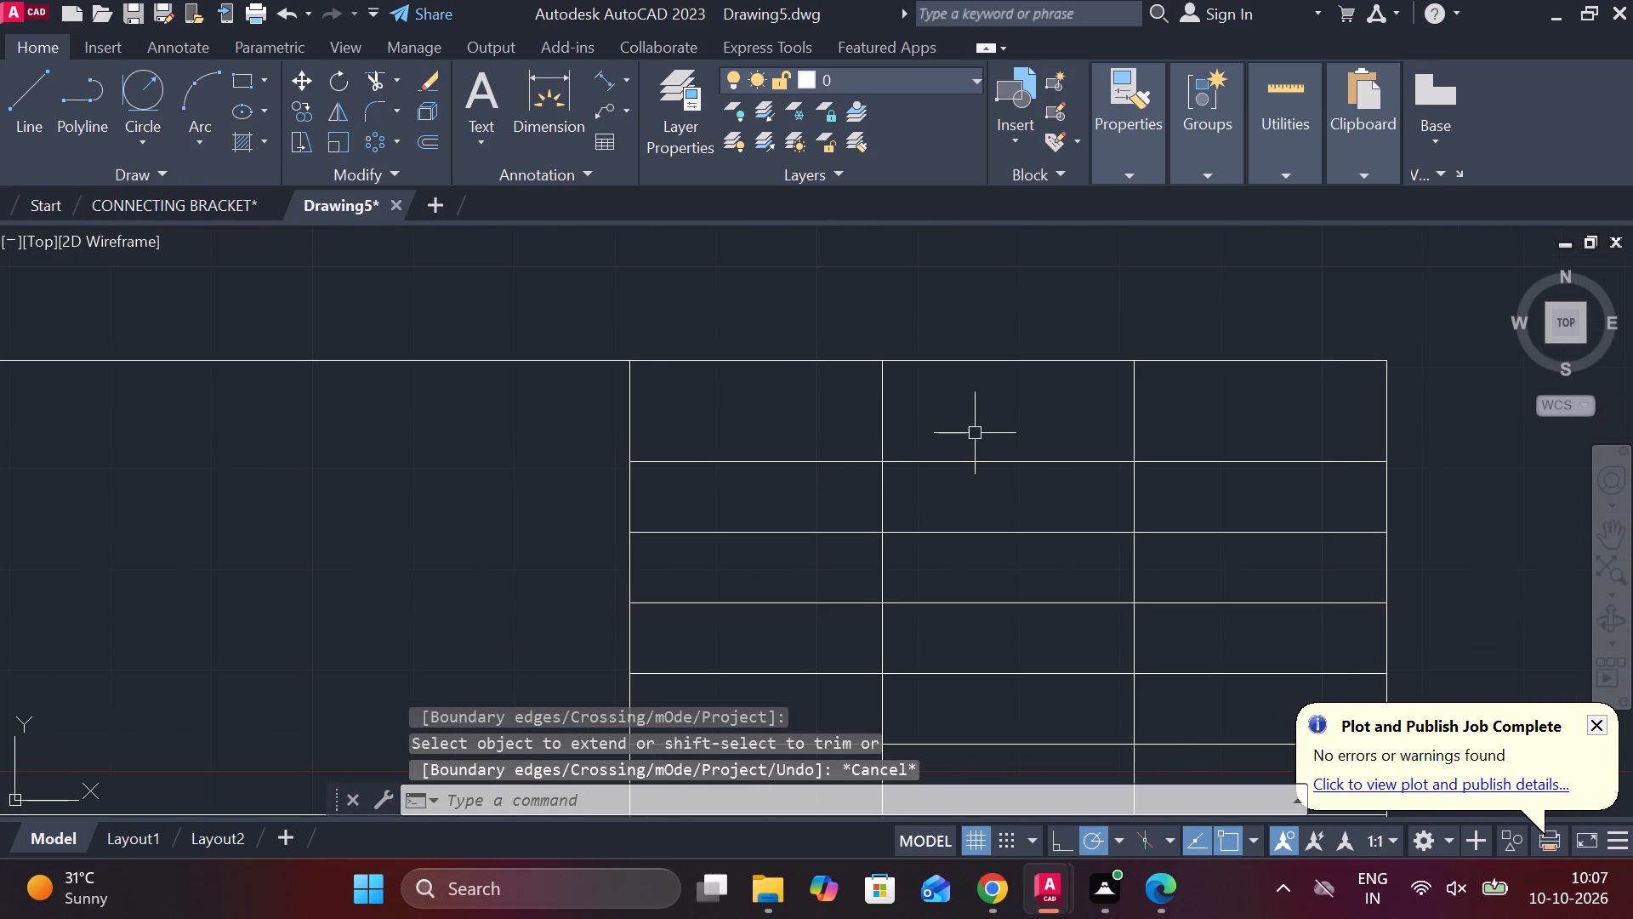
key("n")
key("BackSpace")
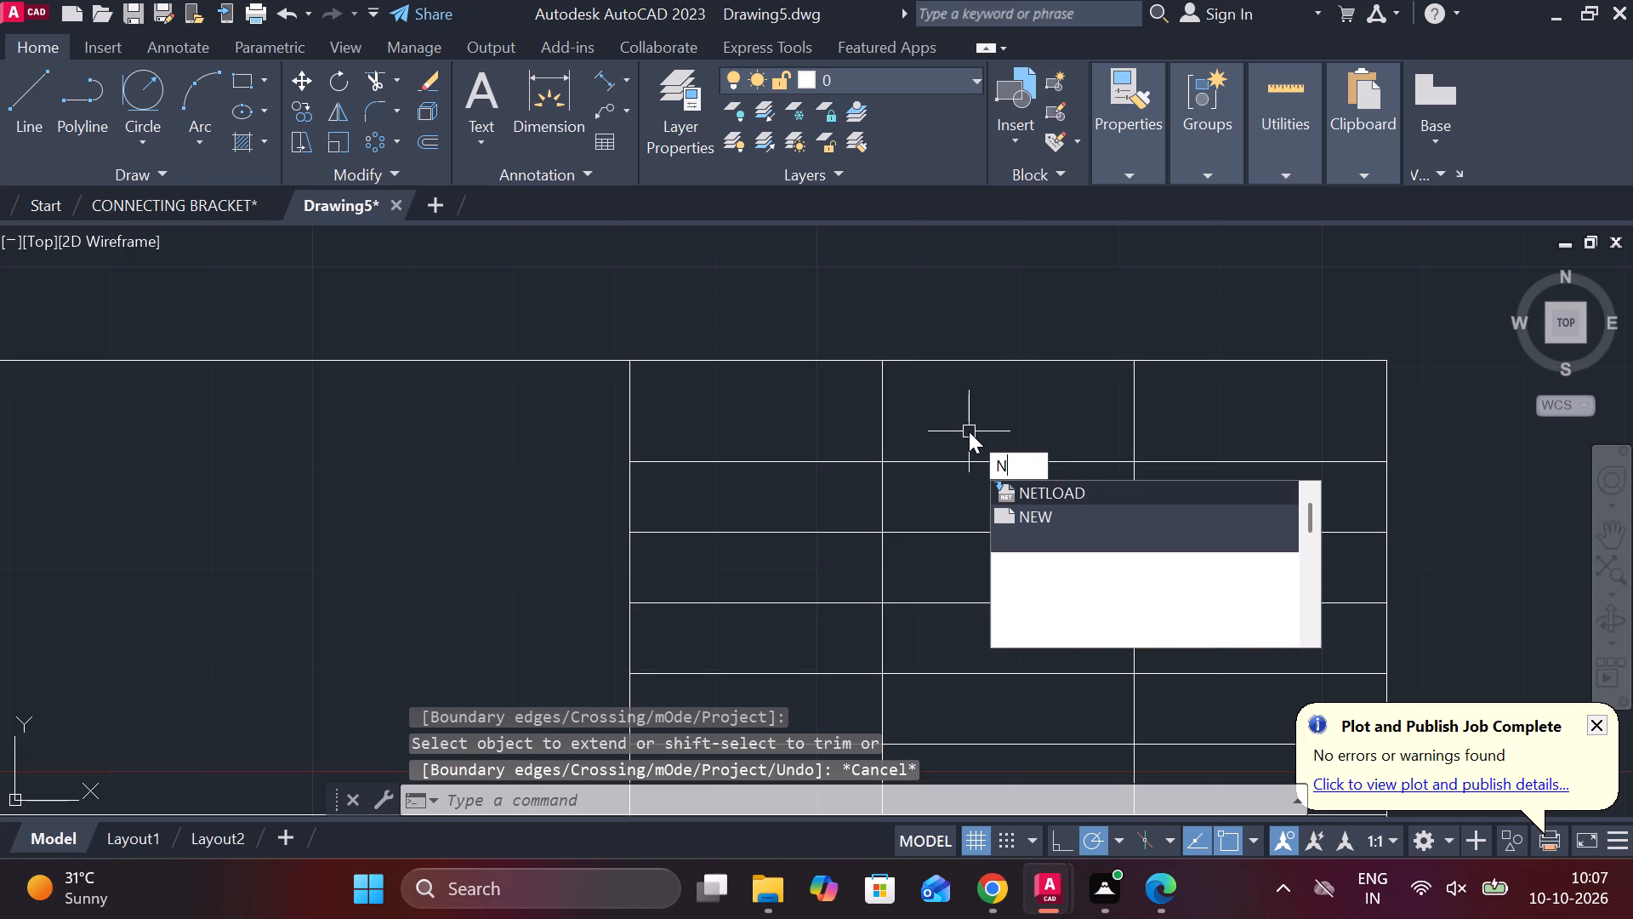
type("MT")
key("space")
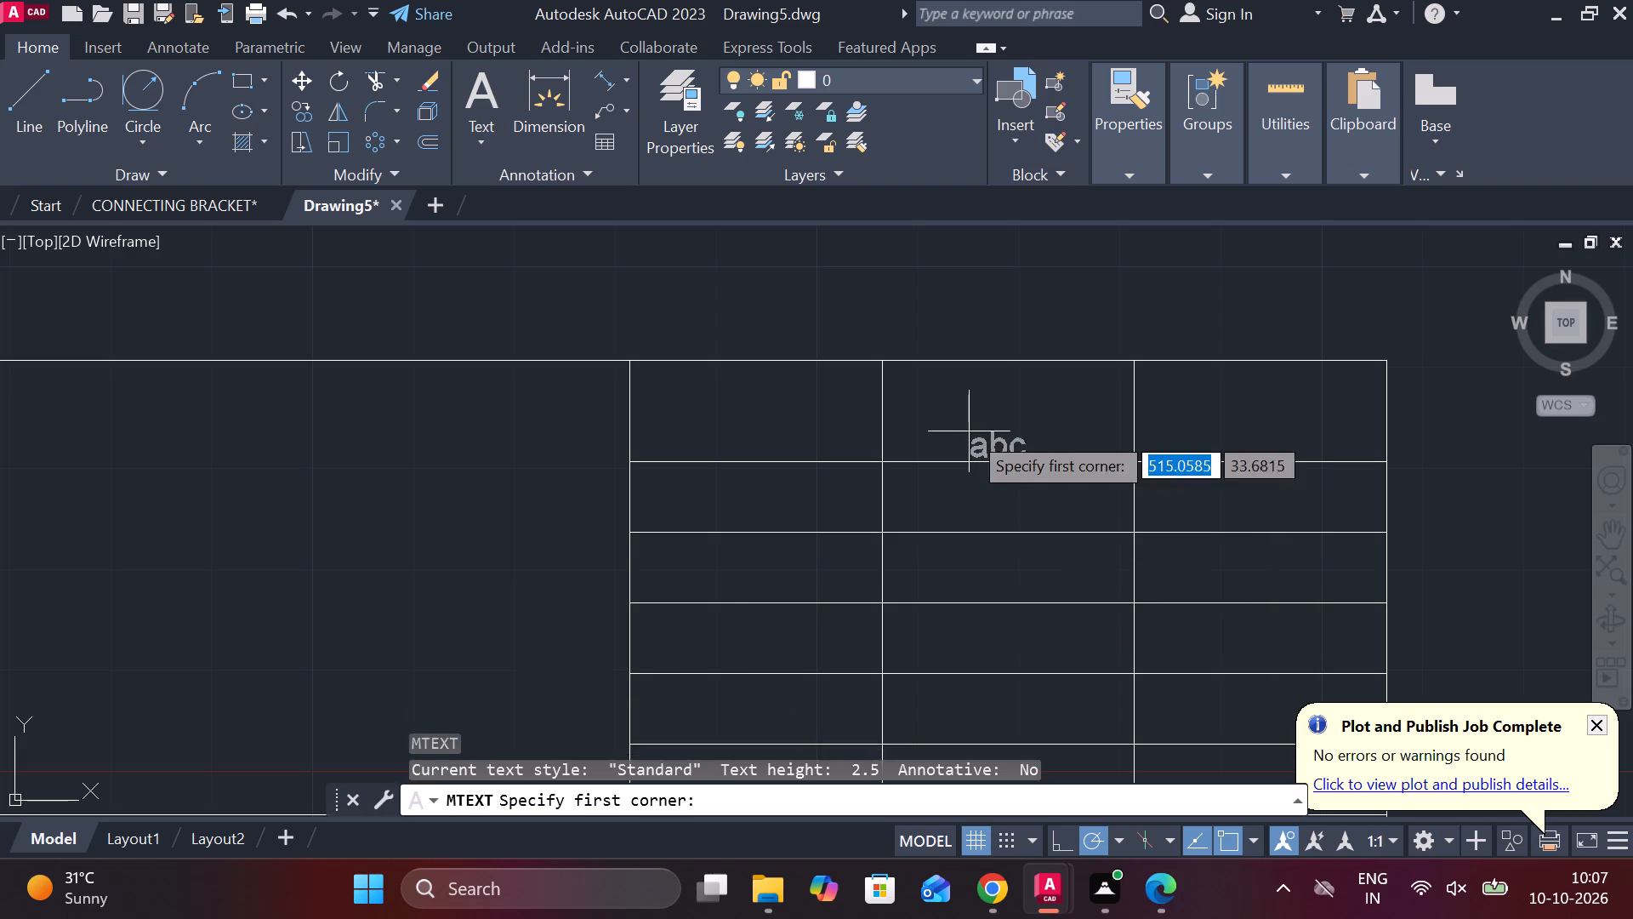
scroll(956, 415, "up", 1)
left_click(912, 379)
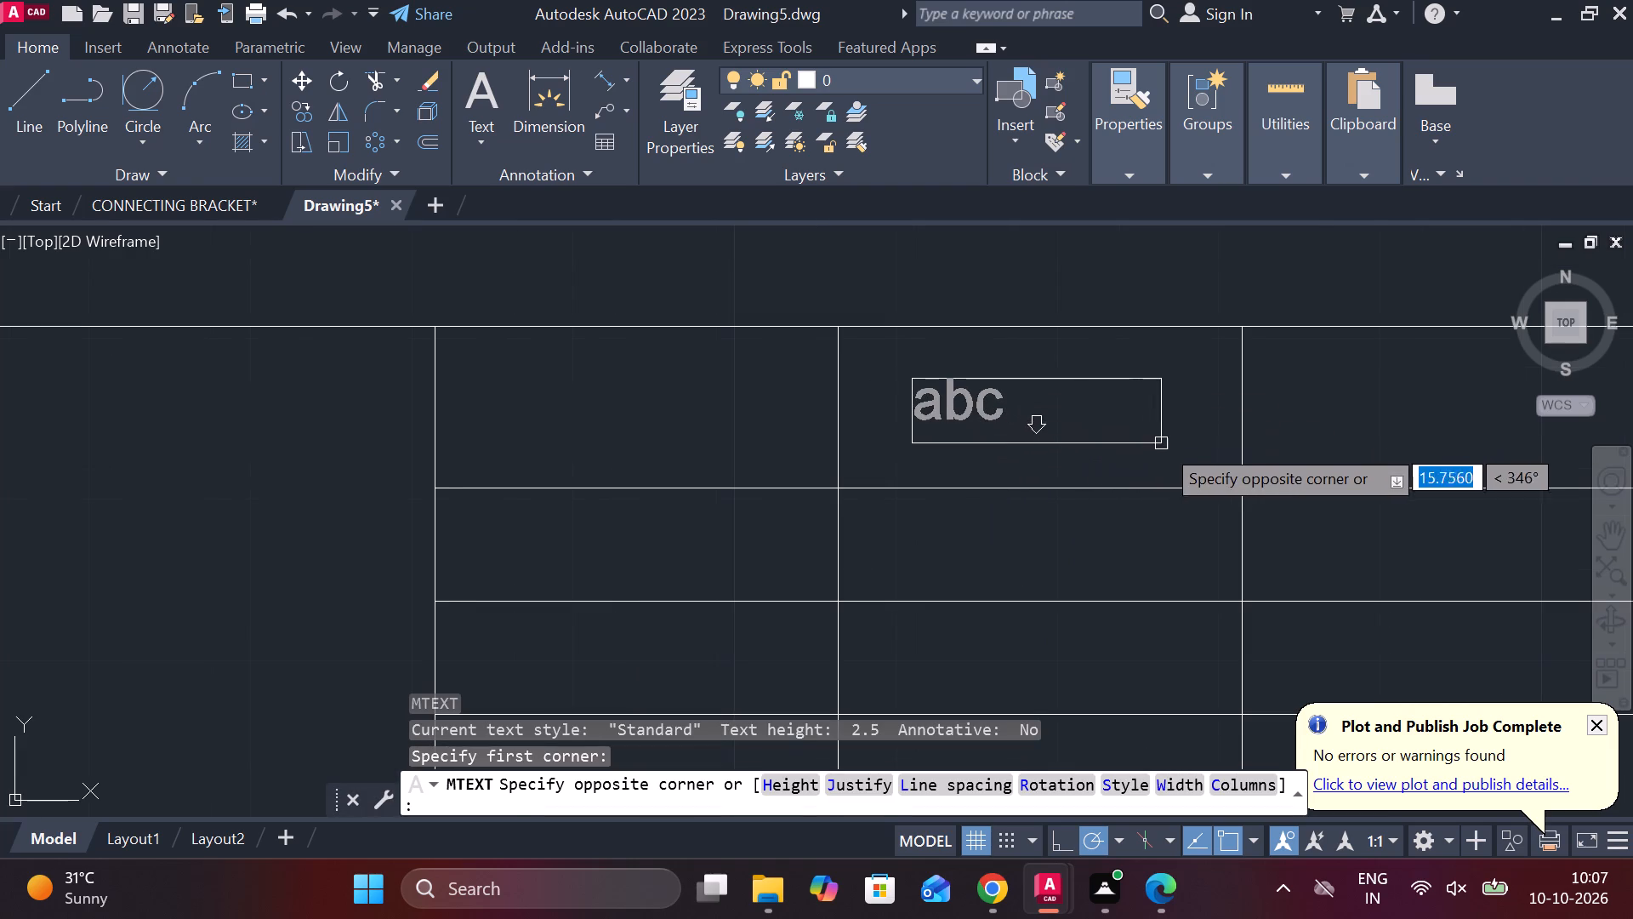
left_click(1179, 448)
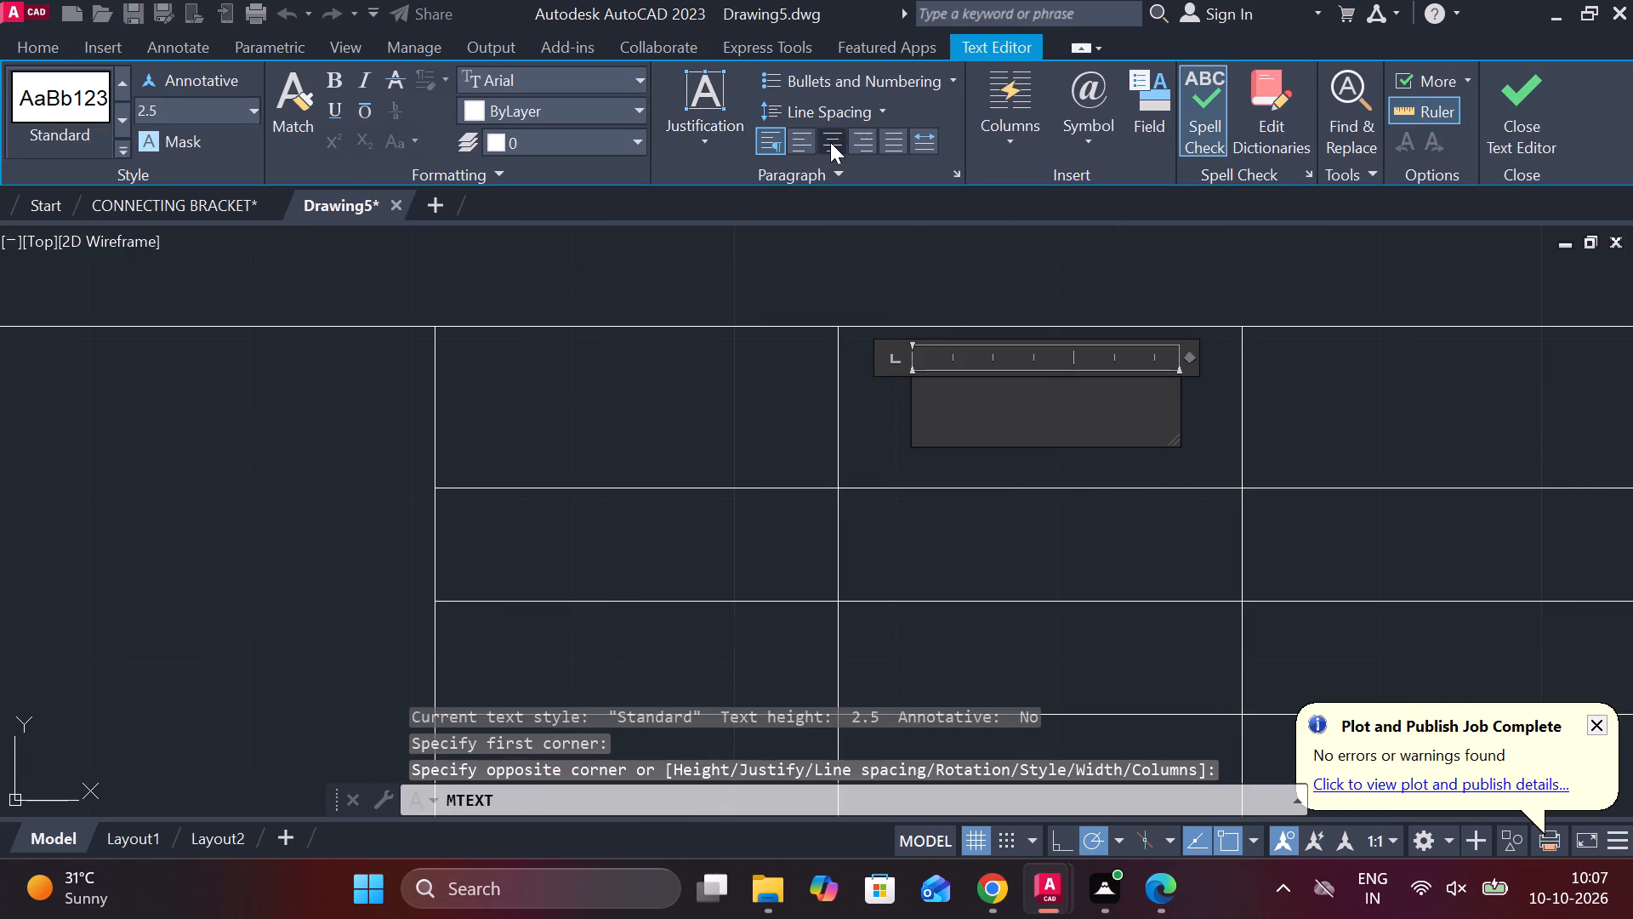
left_click(830, 142)
key("d")
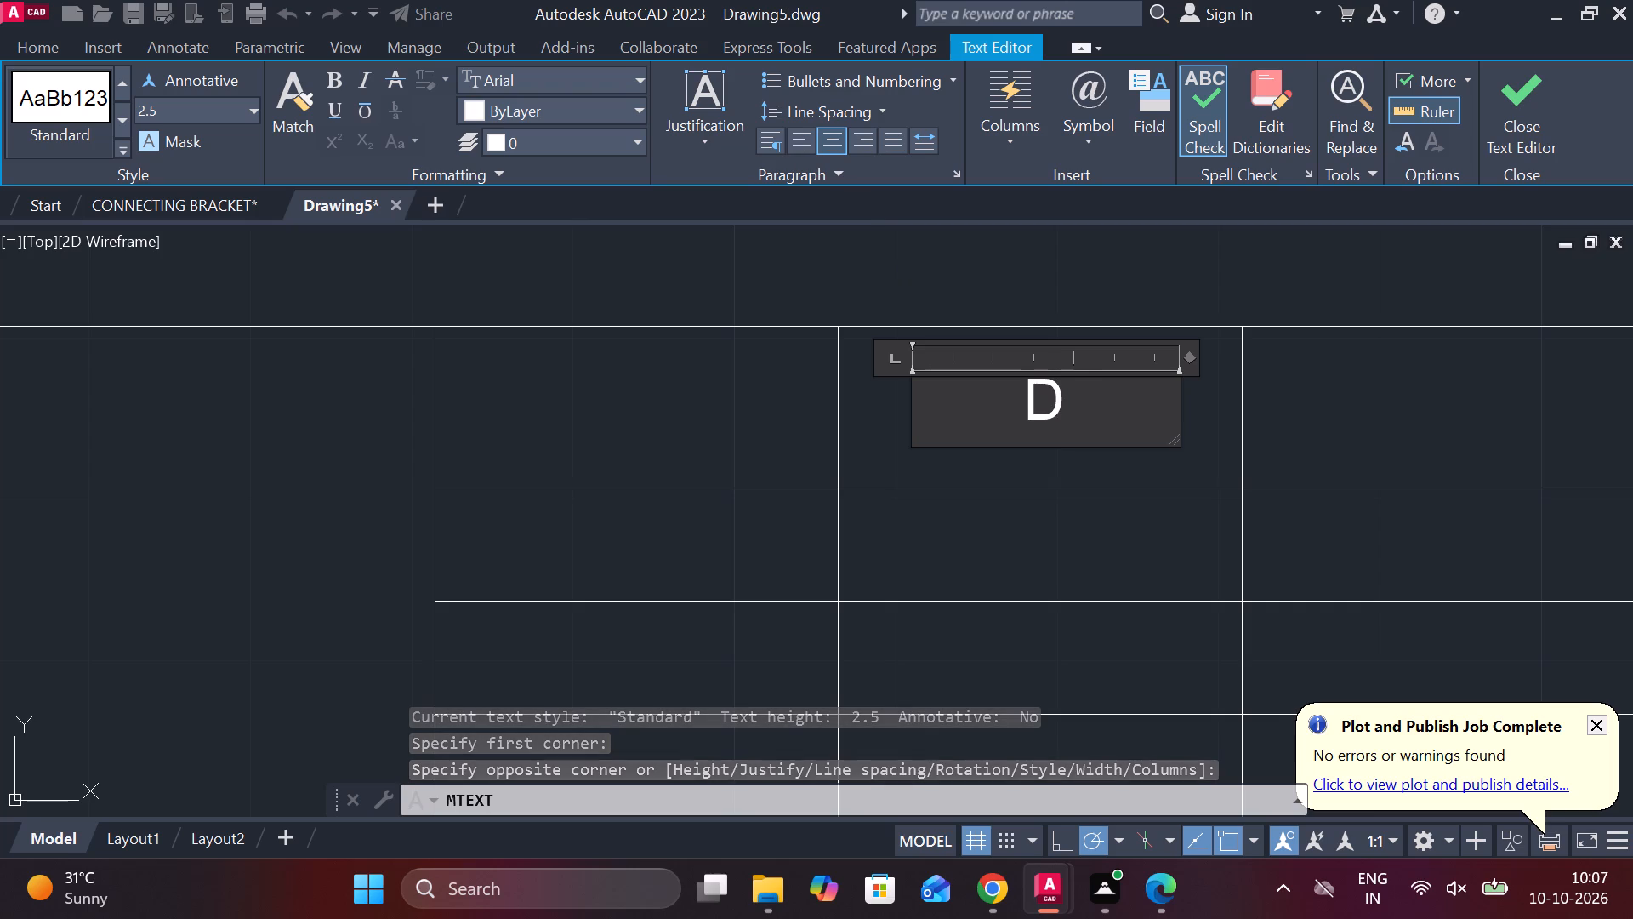
key("BackSpace")
type("NAME")
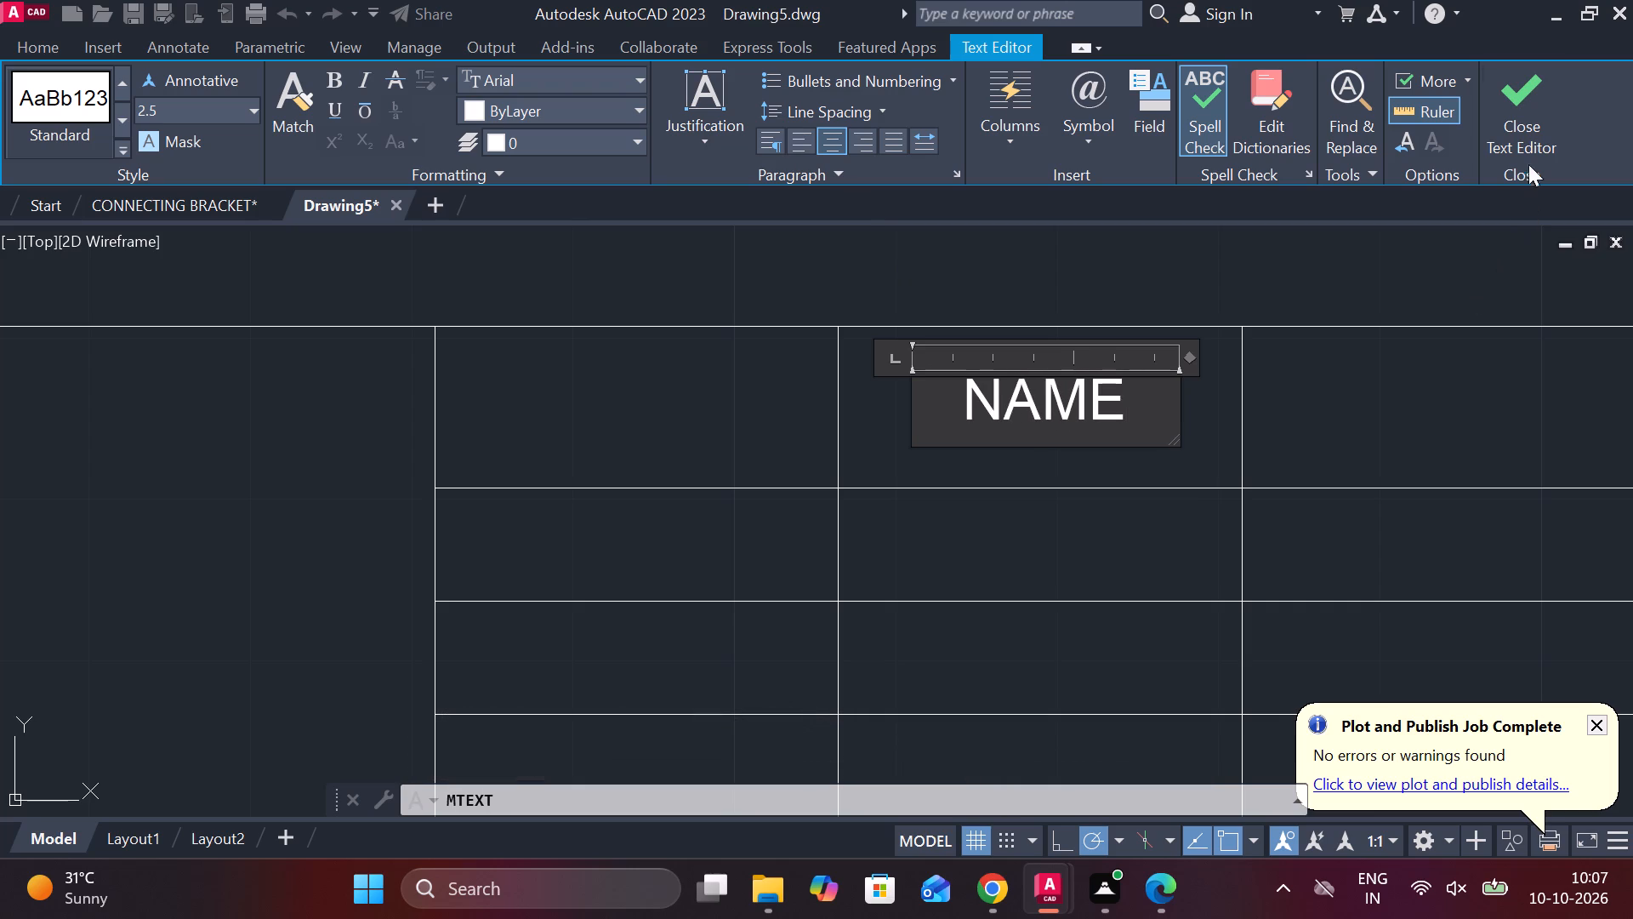
left_click(1531, 84)
Add centred multiline text DATE in the last cell of the grid's top row.
middle_click_drag(1405, 373, 1333, 374)
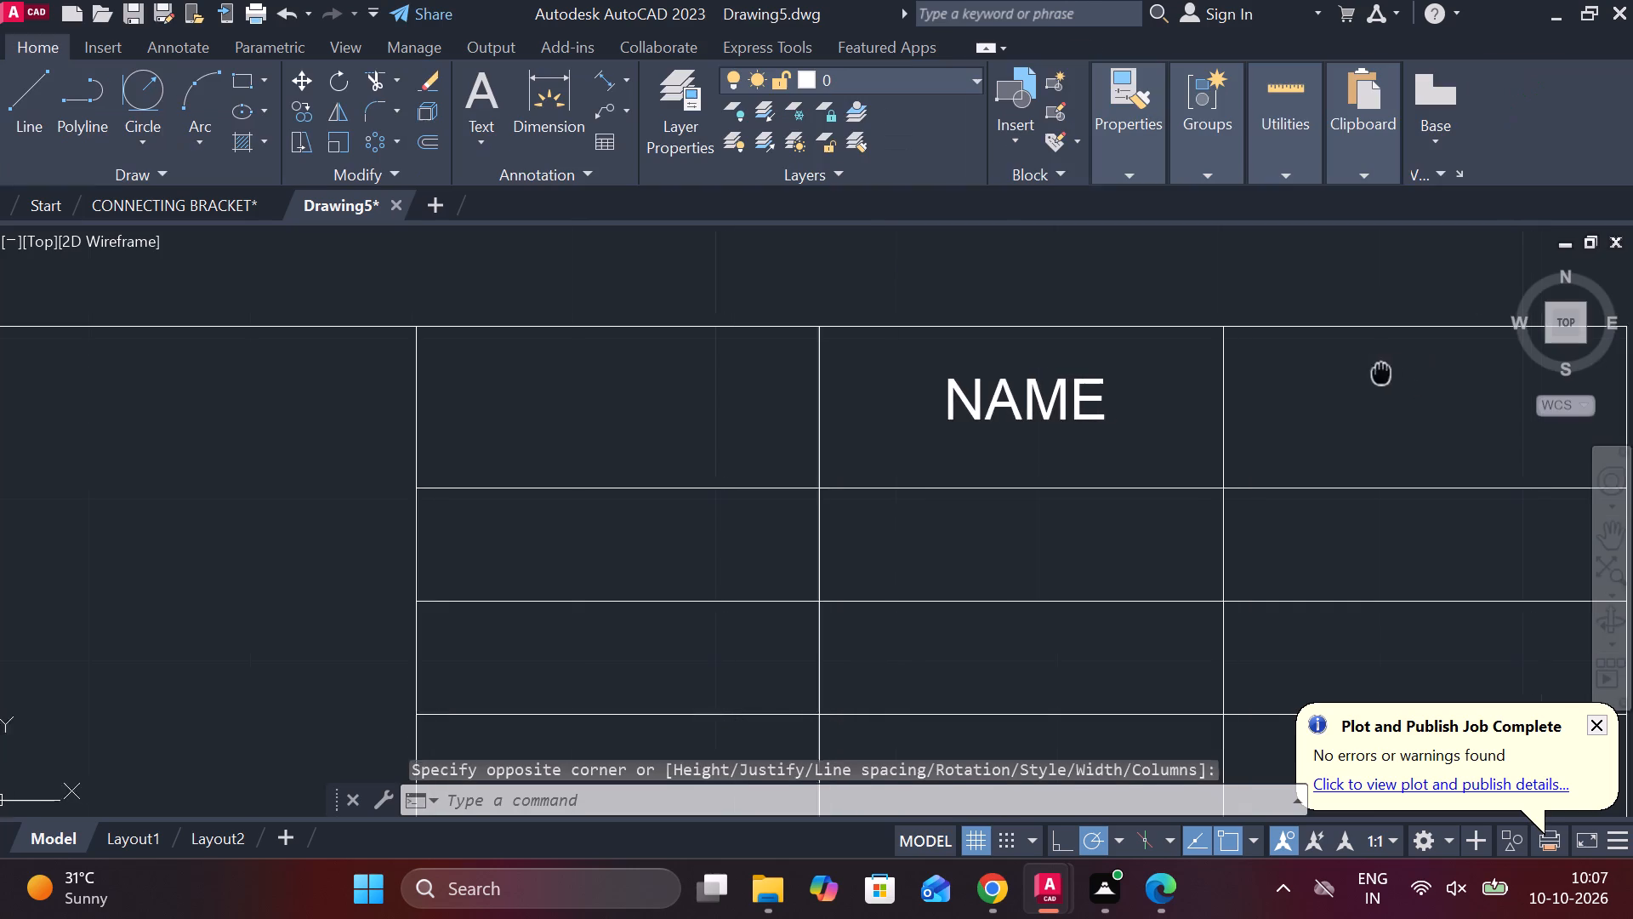
middle_click_drag(1333, 374, 1045, 380)
key("space")
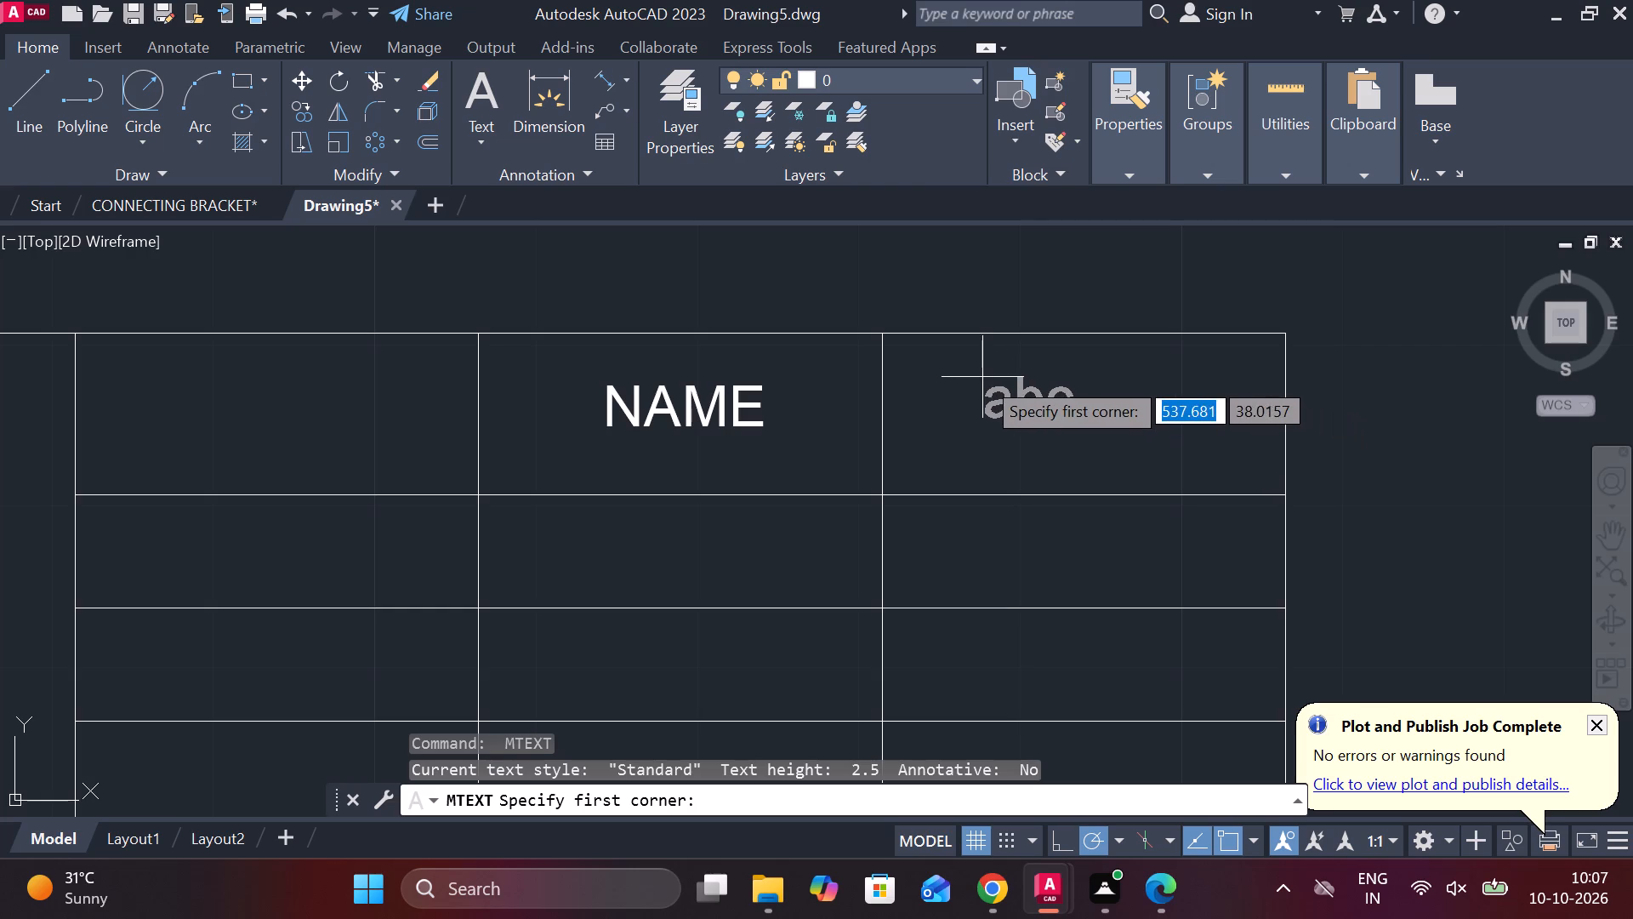
left_click(954, 381)
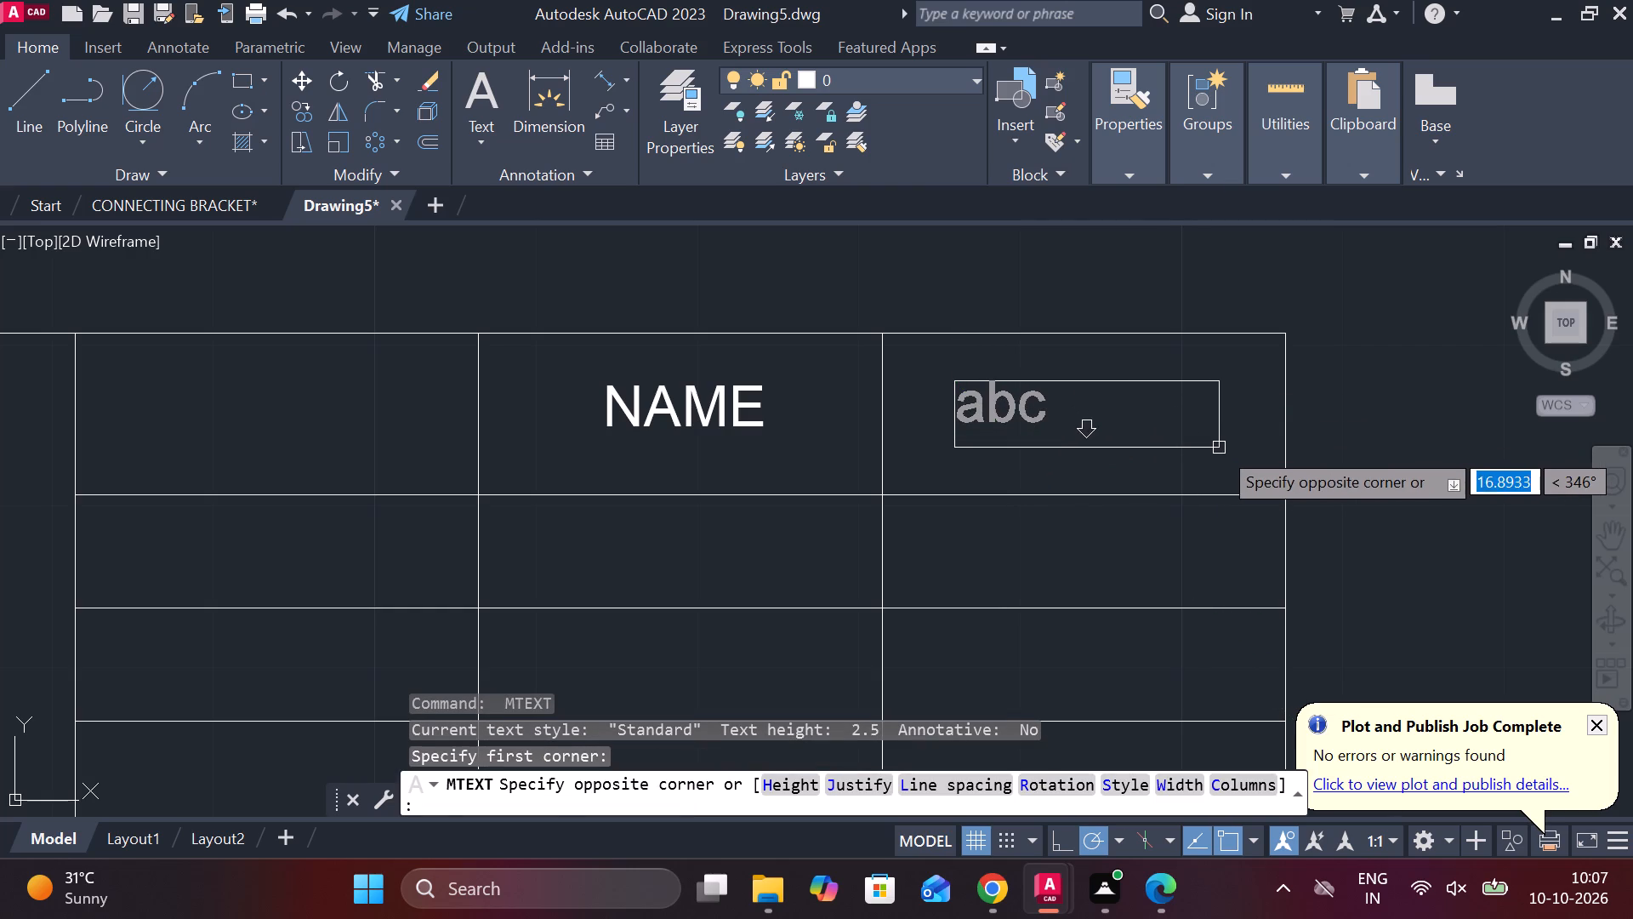
left_click(1219, 448)
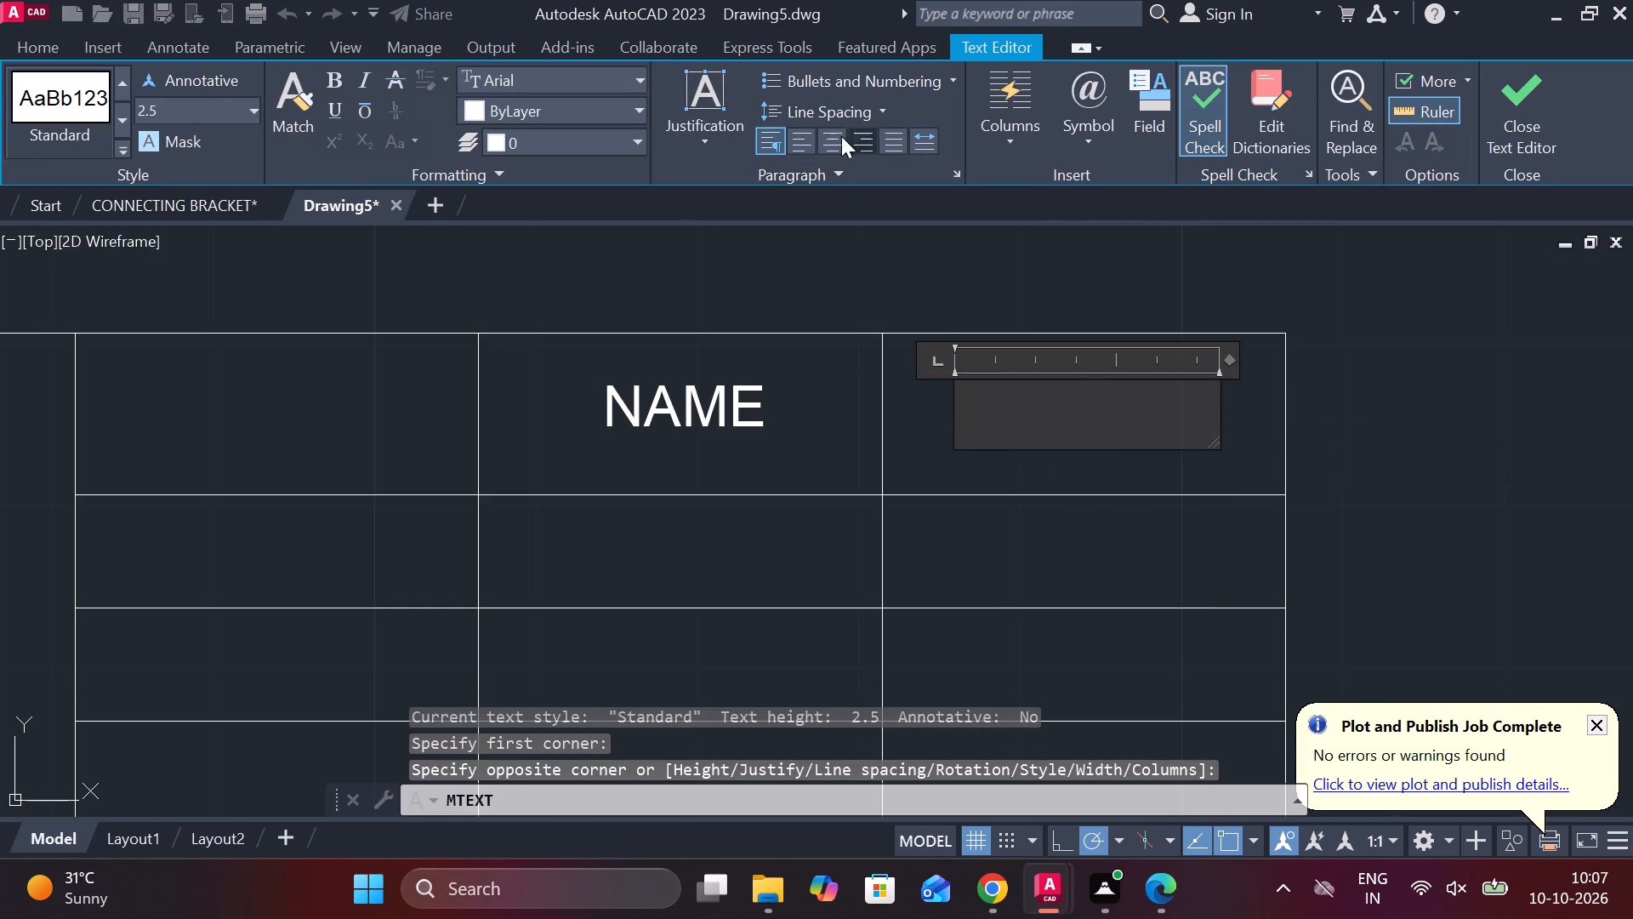
left_click(826, 142)
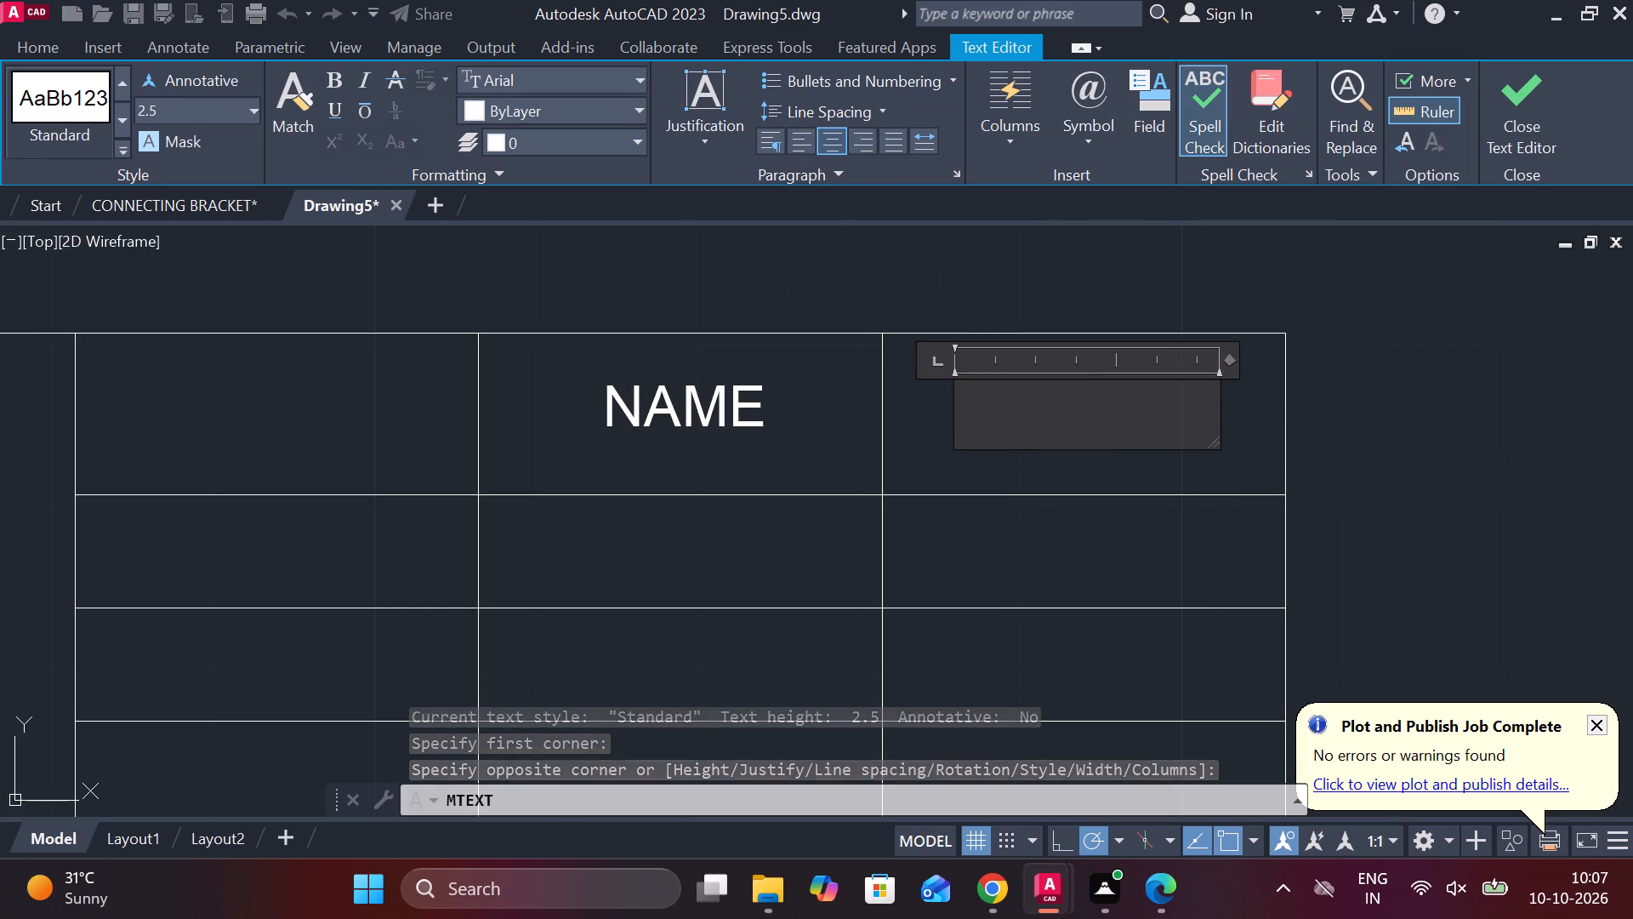
type("DATE")
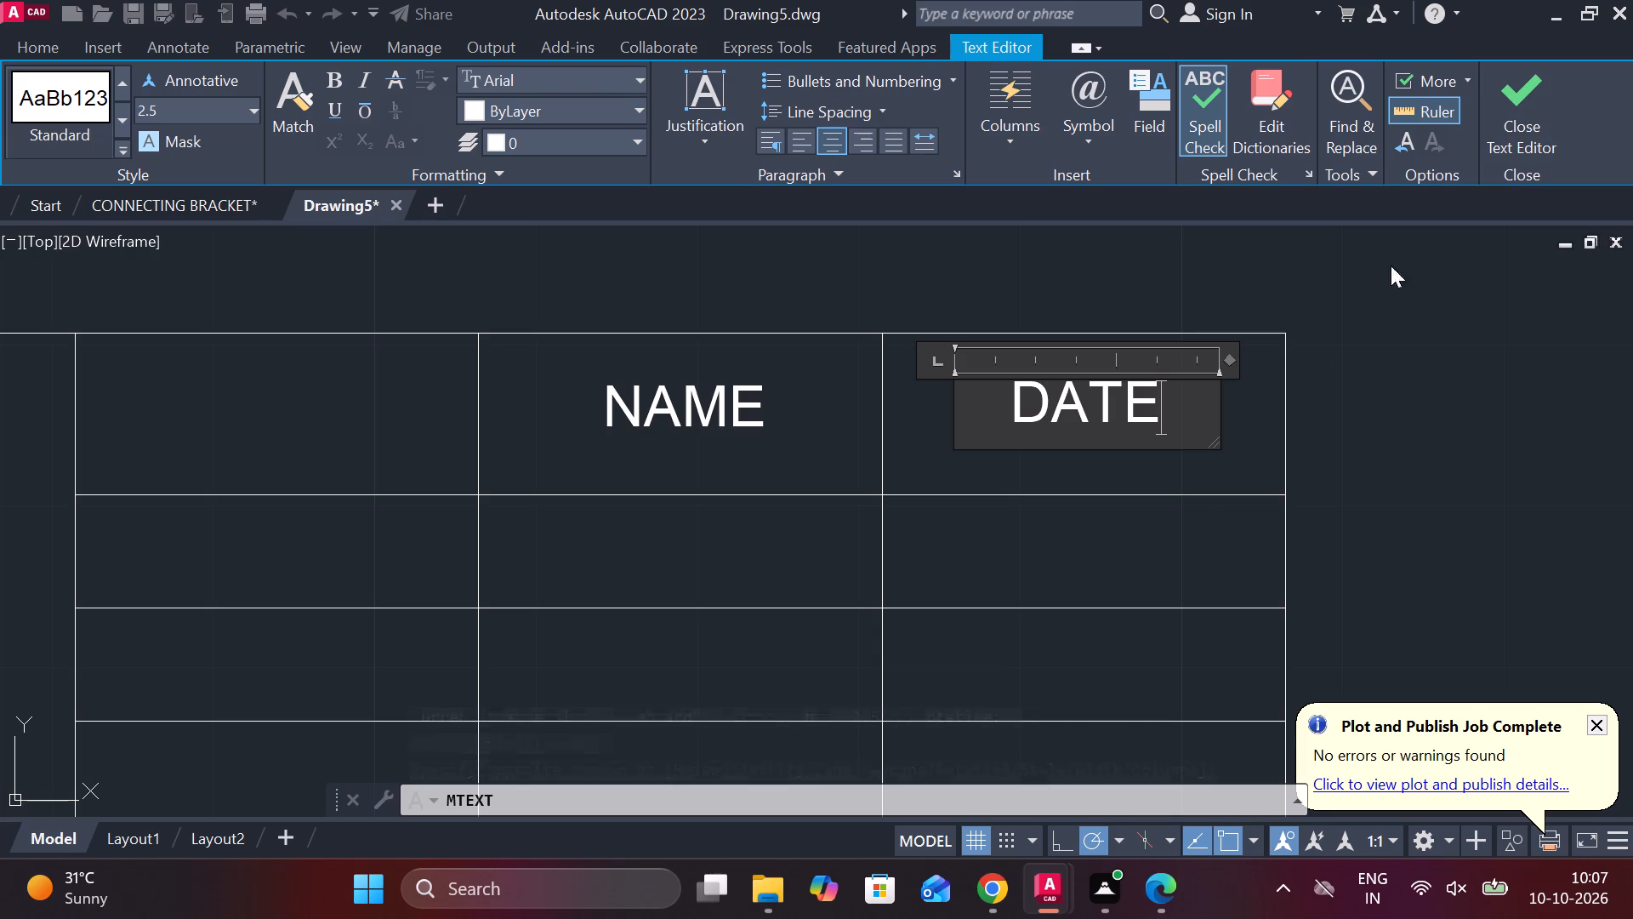
left_click(1503, 133)
Add centred multiline text DESIGNED in the grid's first-column cell, in the row below the headings.
scroll(1408, 292, "down", 2)
scroll(1145, 380, "up", 1)
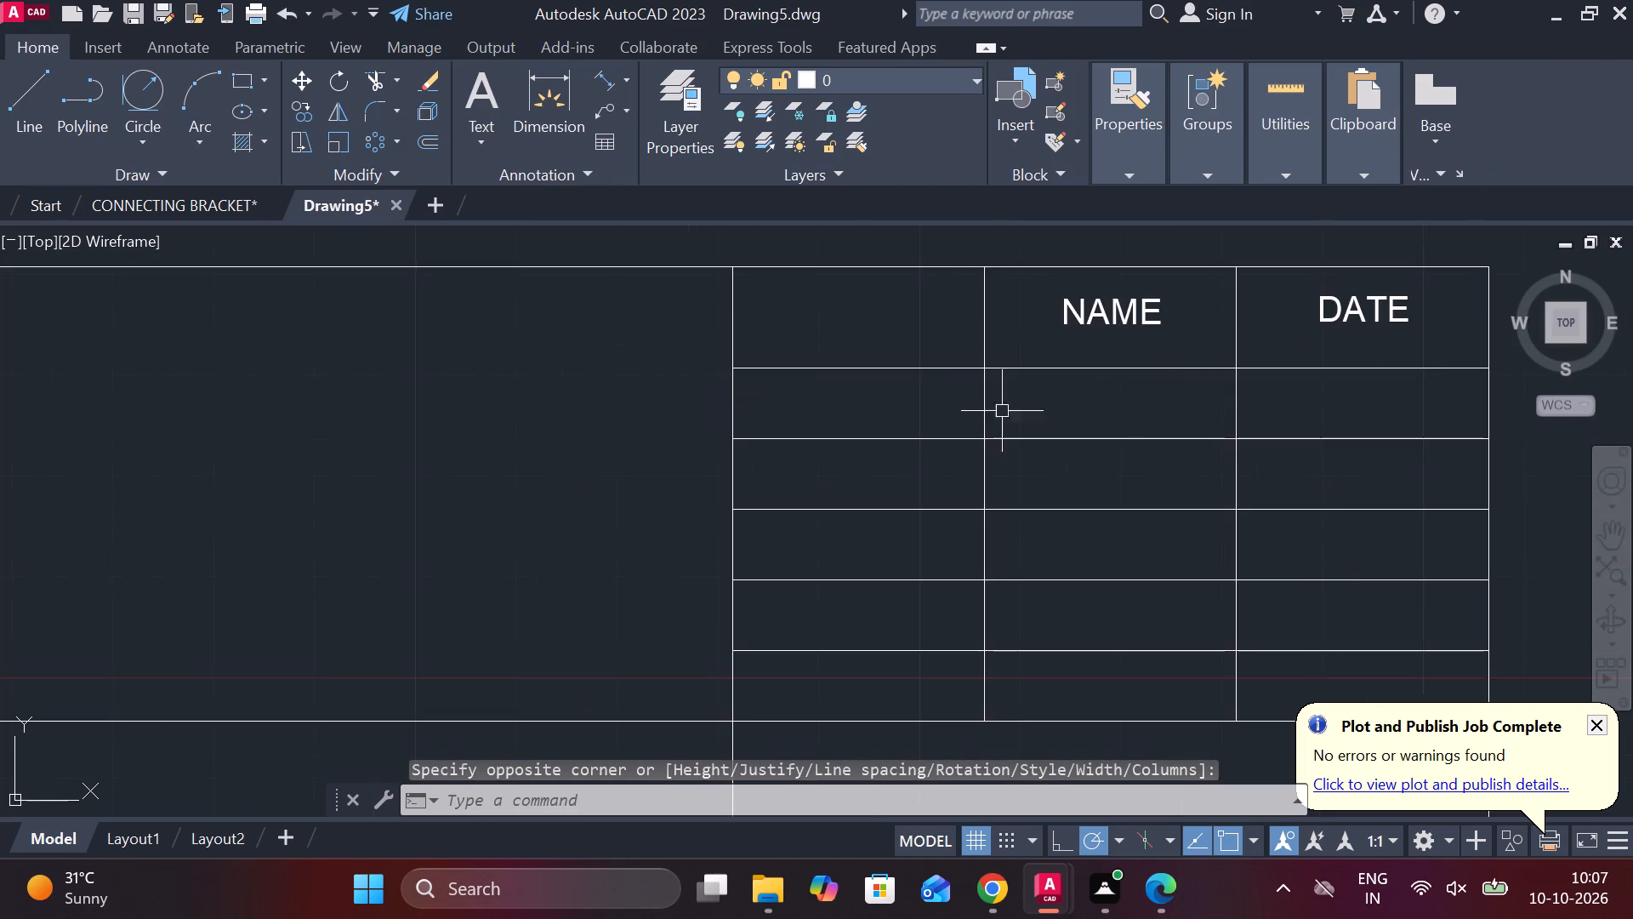
middle_click_drag(974, 415, 1017, 382)
scroll(794, 396, "up", 2)
key("space")
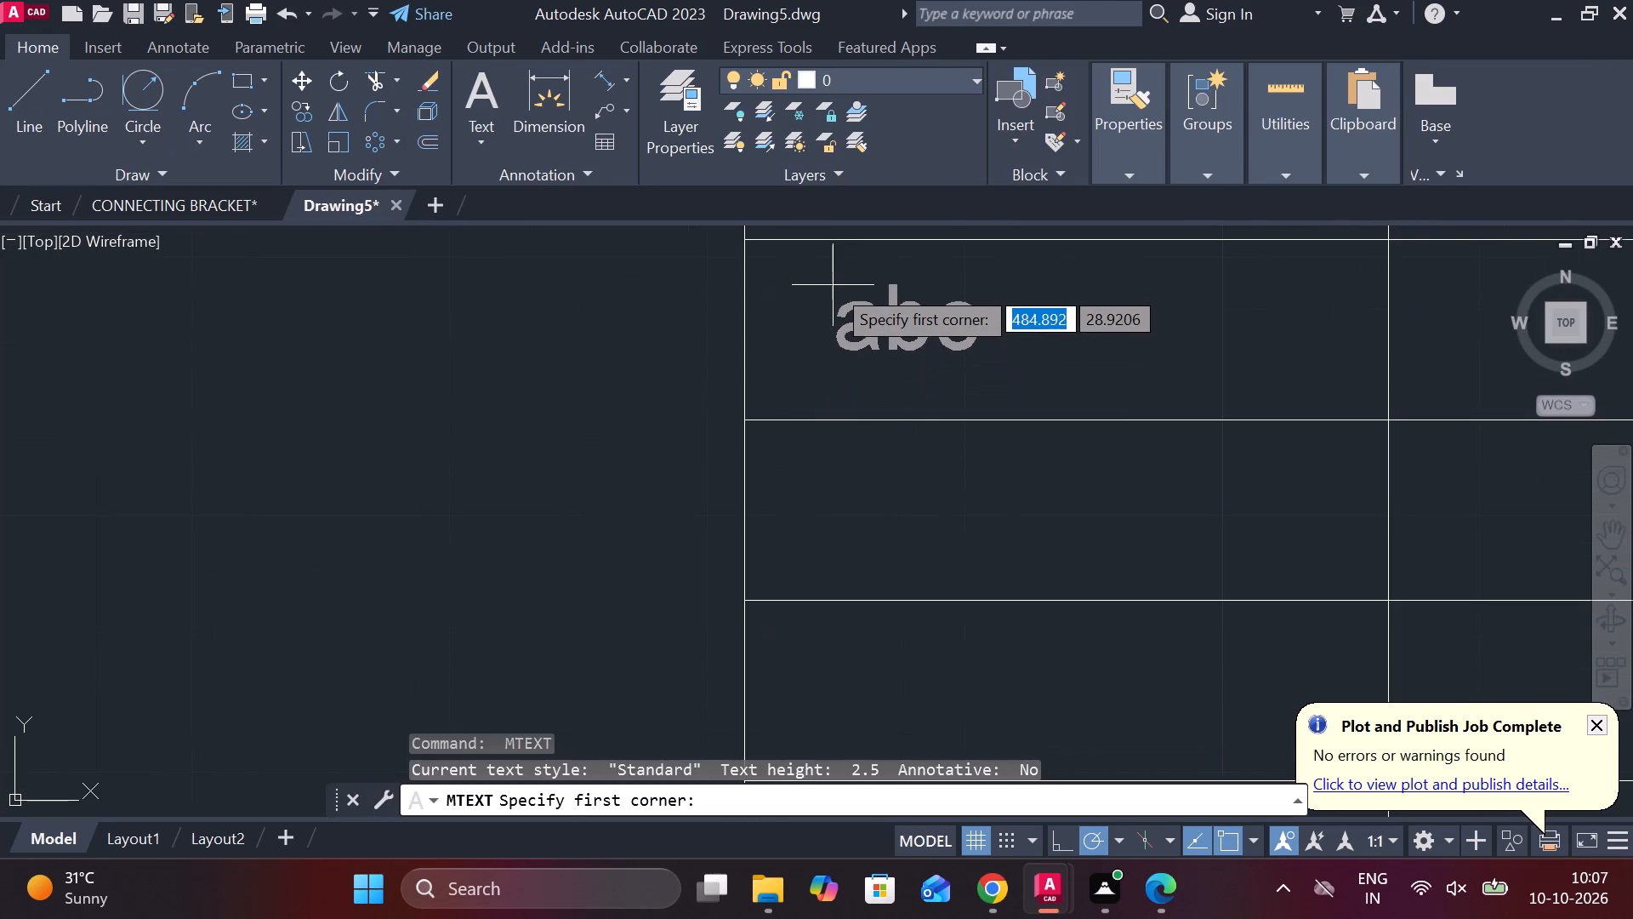
left_click(827, 277)
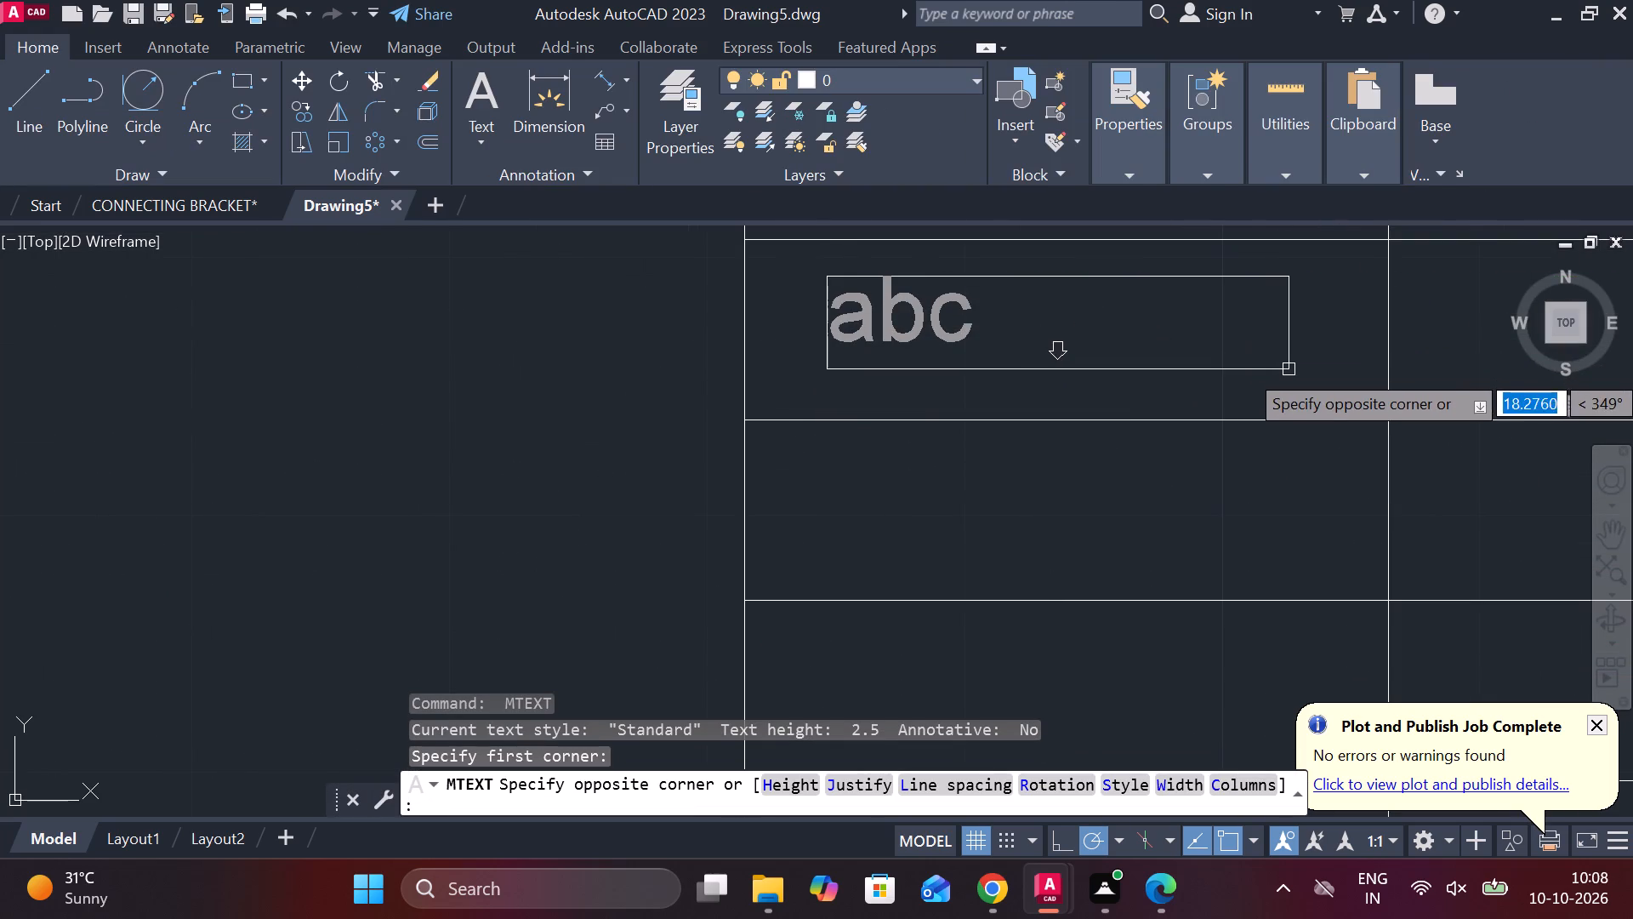
left_click(1289, 369)
left_click(828, 137)
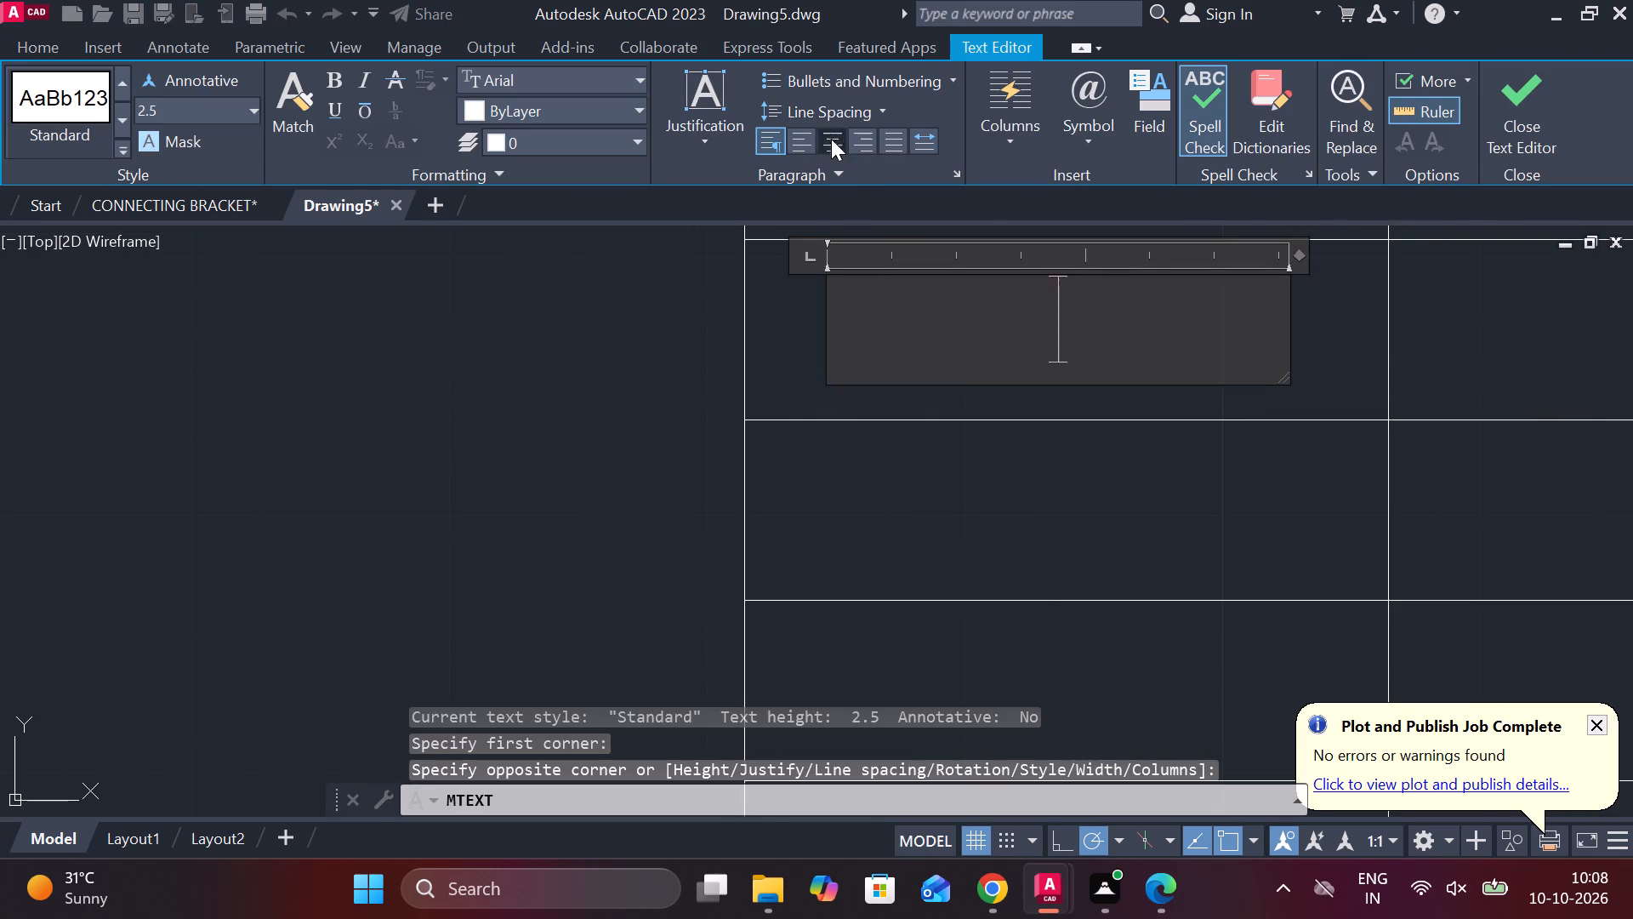
type("DESIGNE")
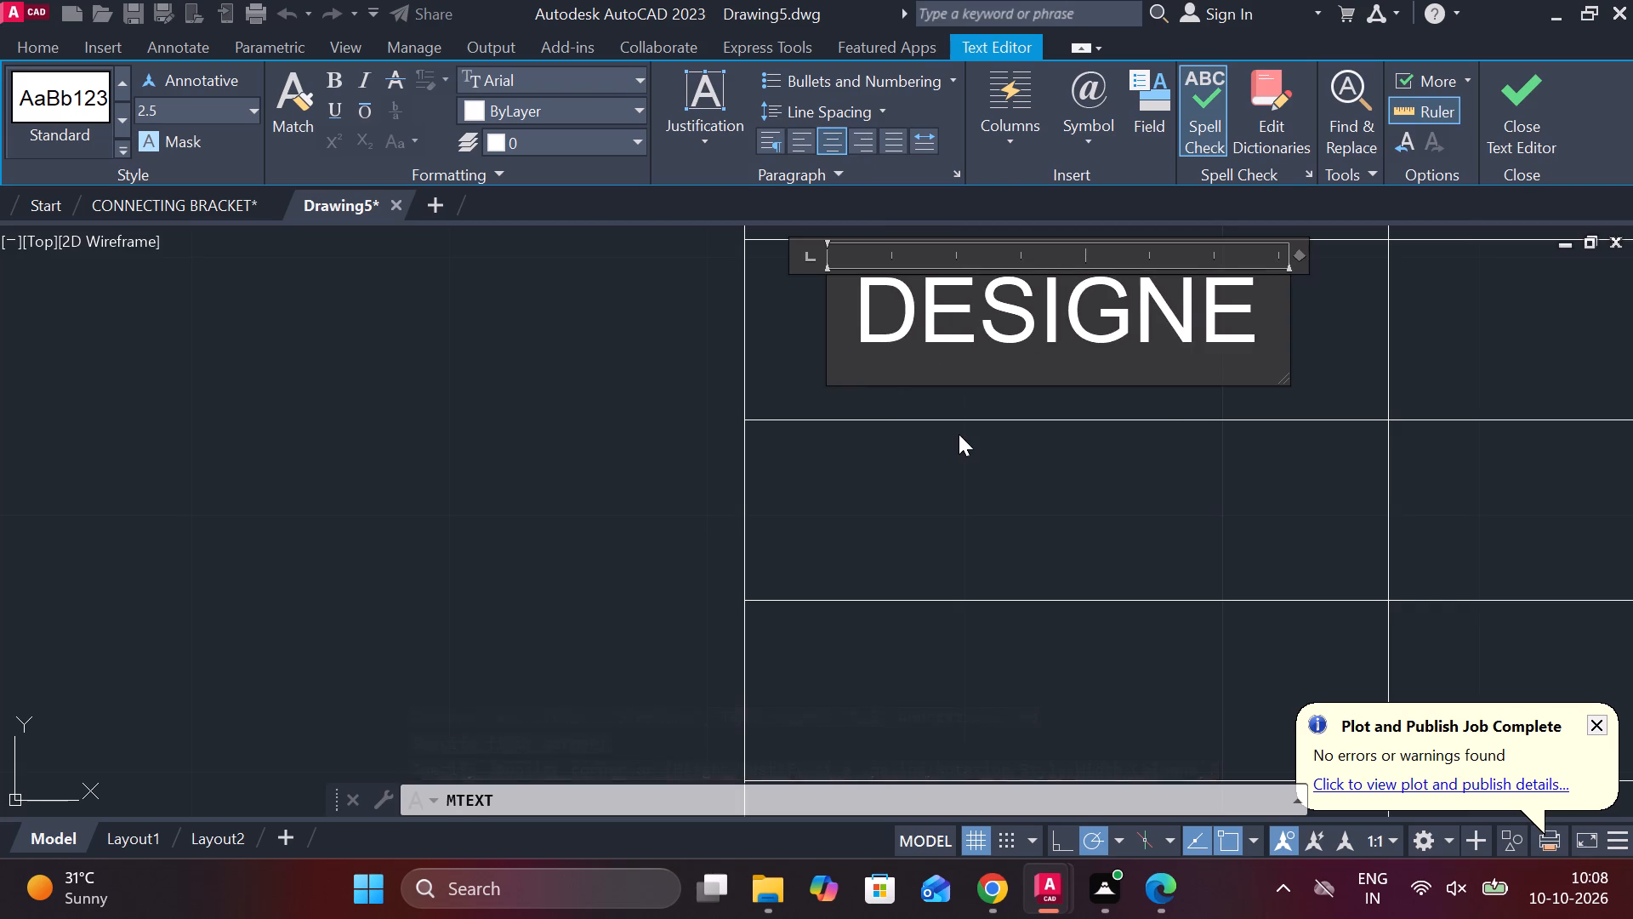
key("d")
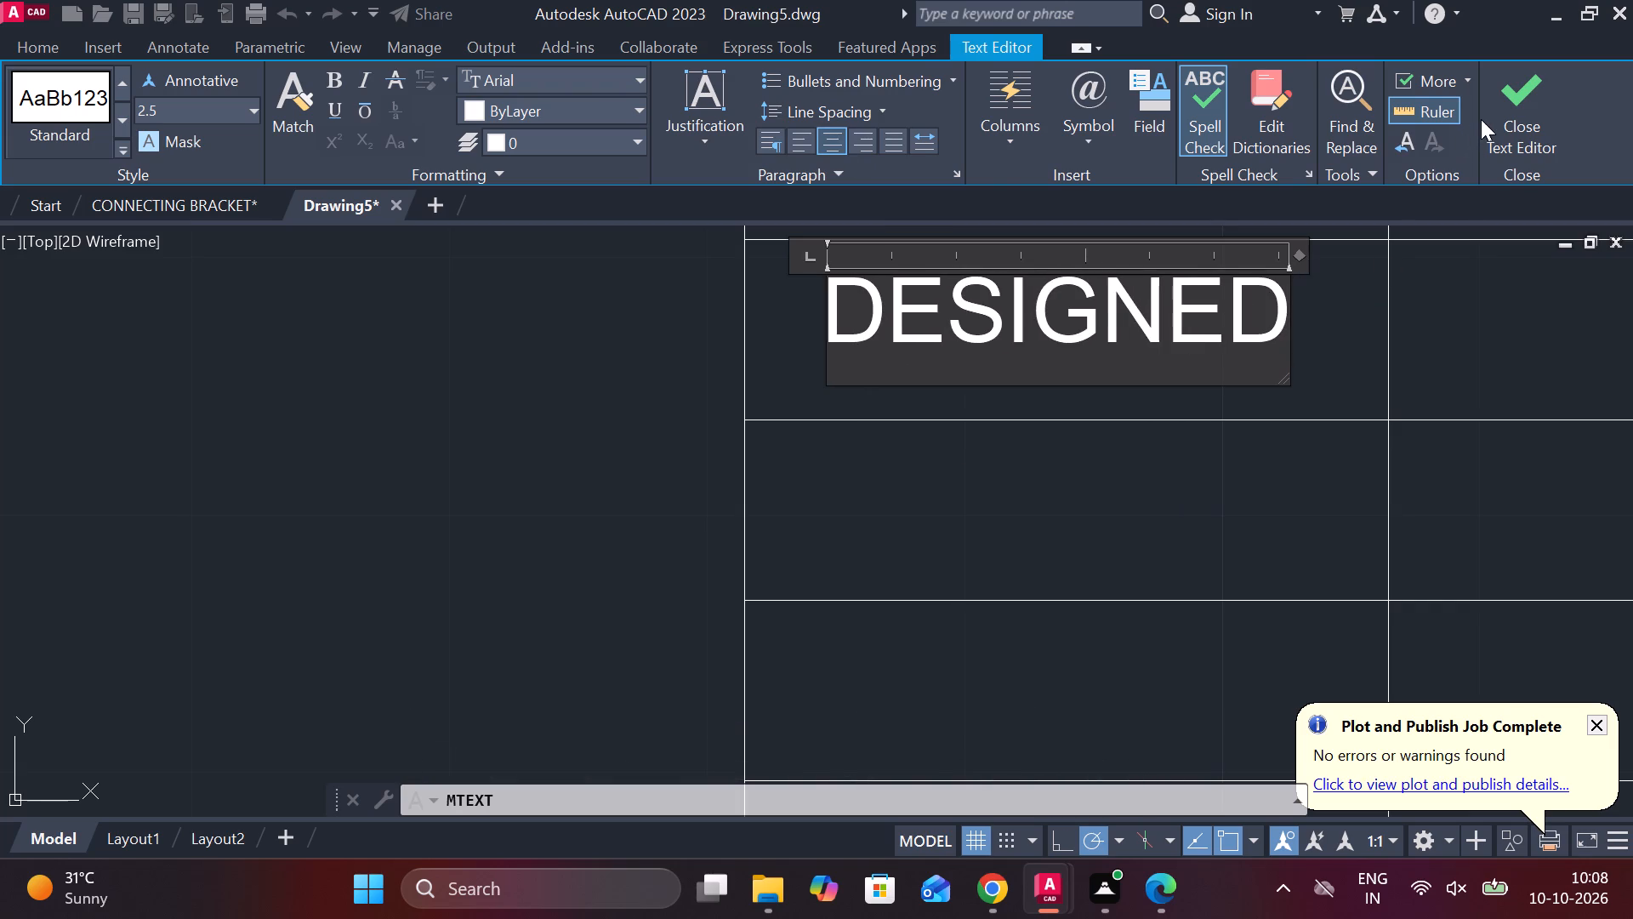
left_click(1481, 119)
left_click(1516, 104)
Add centred multiline text DRAWN in the grid's first-column cell directly below DESIGNED.
scroll(1345, 366, "down", 2)
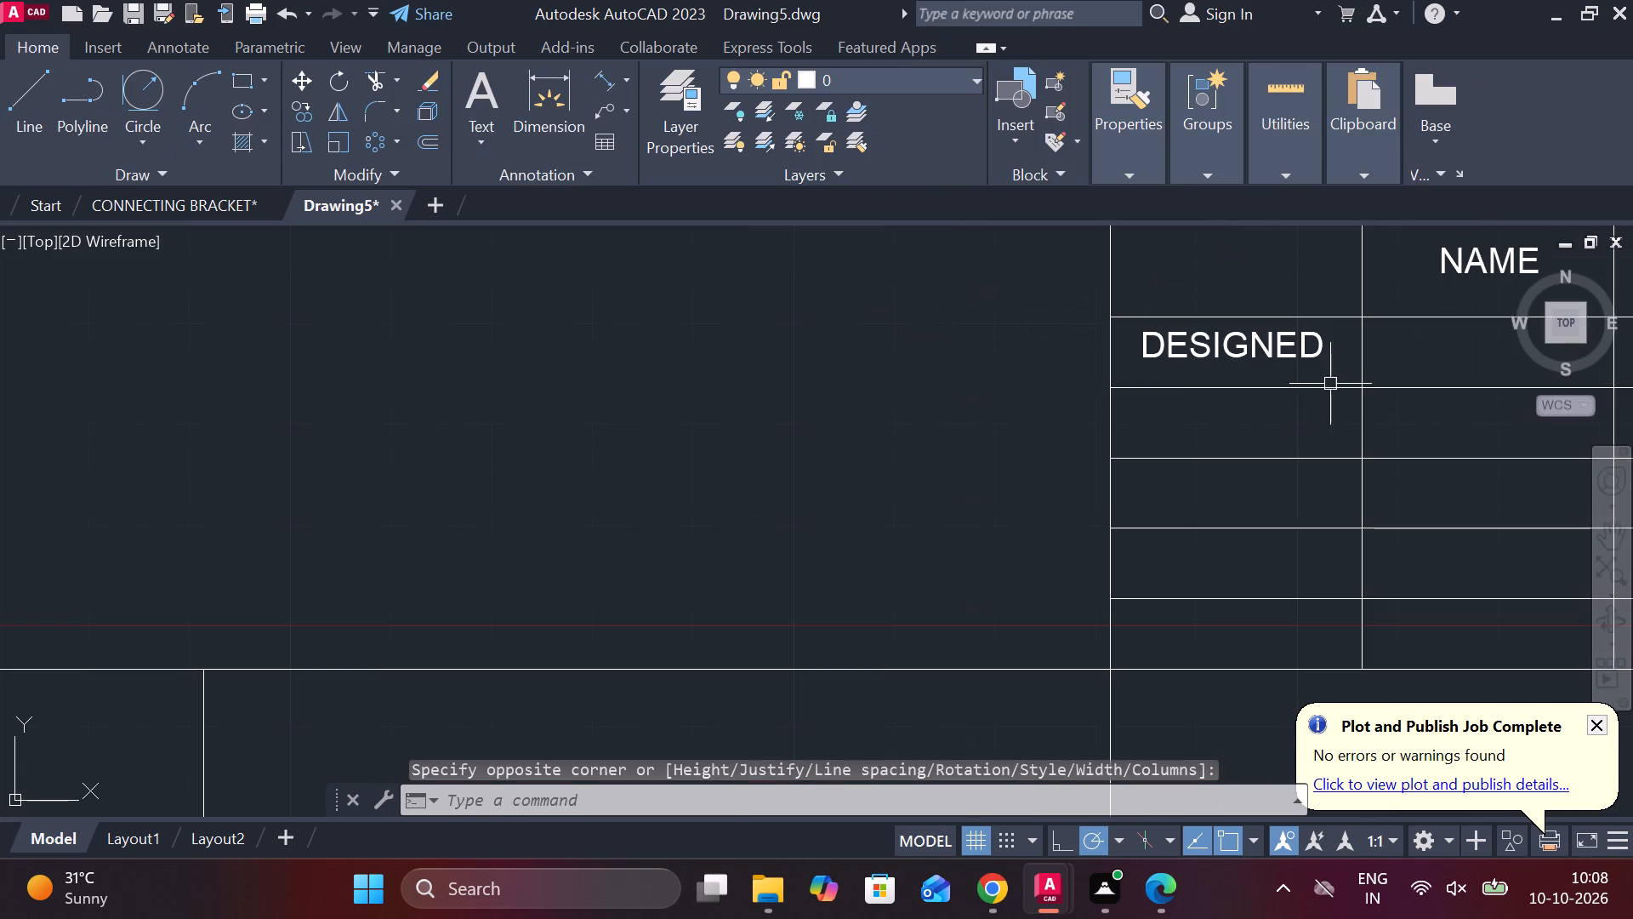
middle_click_drag(1282, 425, 1186, 407)
key("space")
scroll(1123, 394, "up", 2)
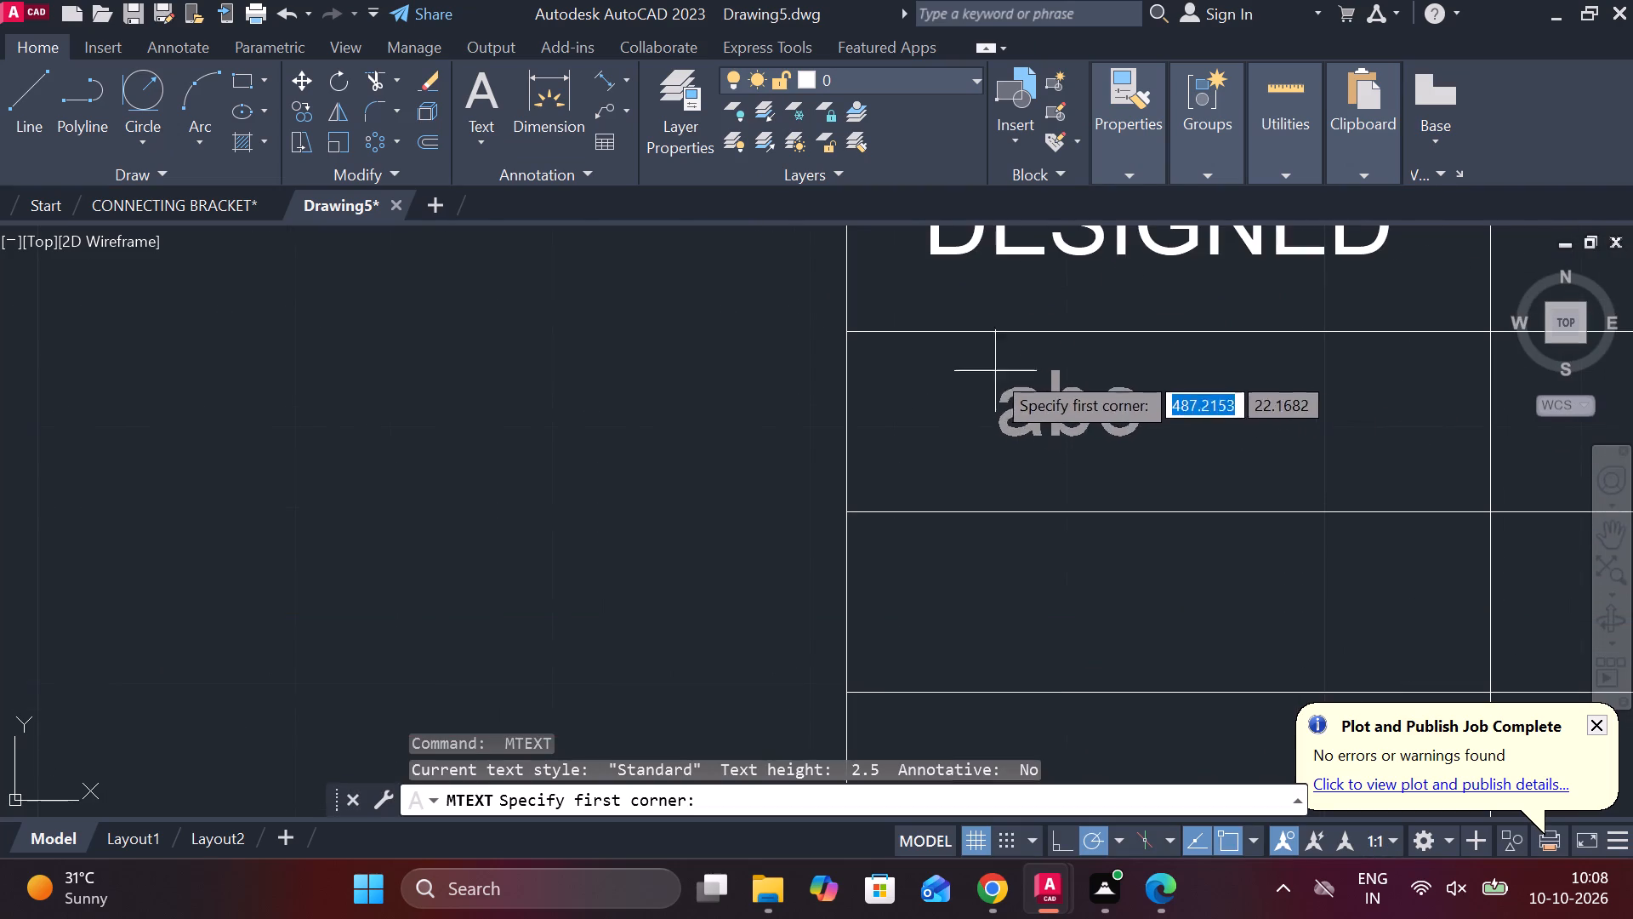
left_click(943, 368)
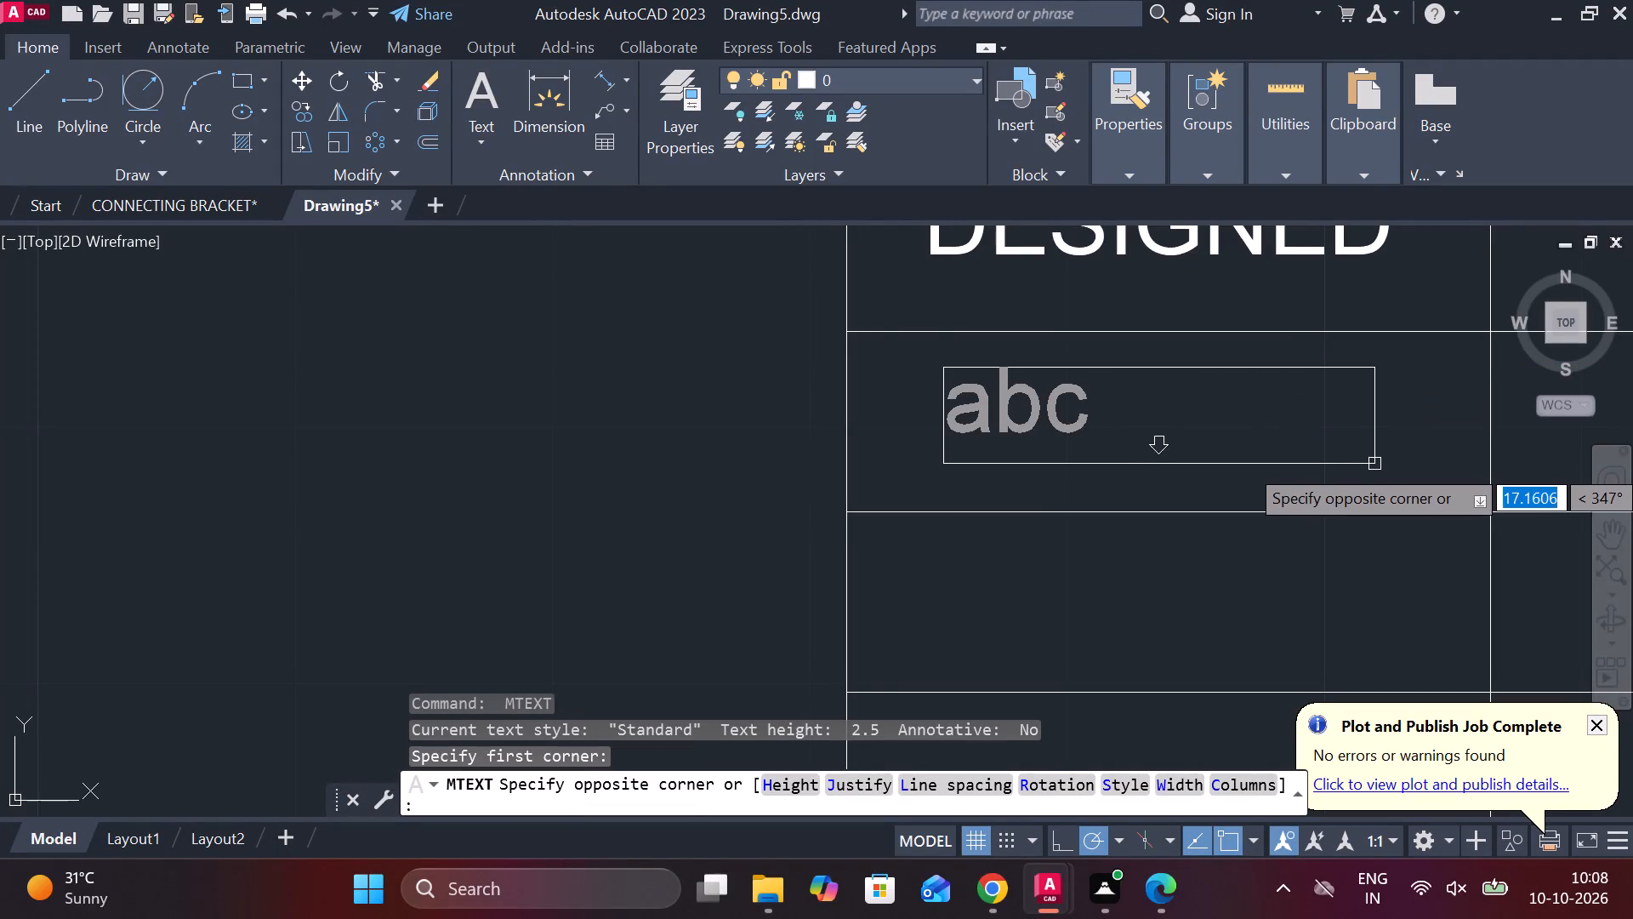
left_click(1374, 464)
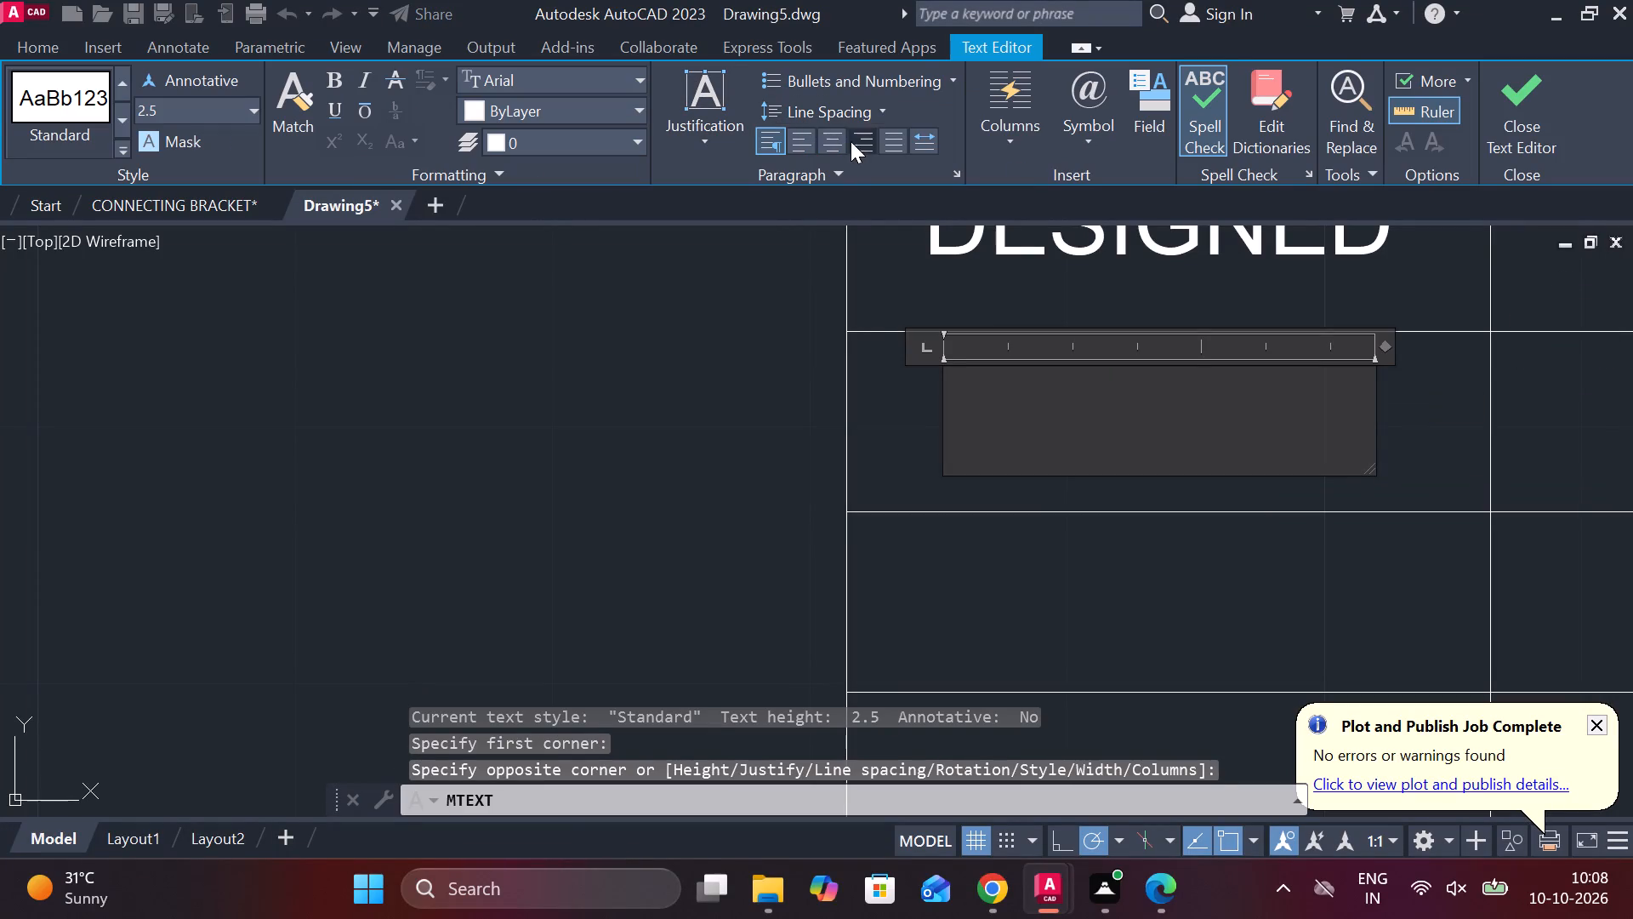
left_click(827, 138)
type("DRAWN")
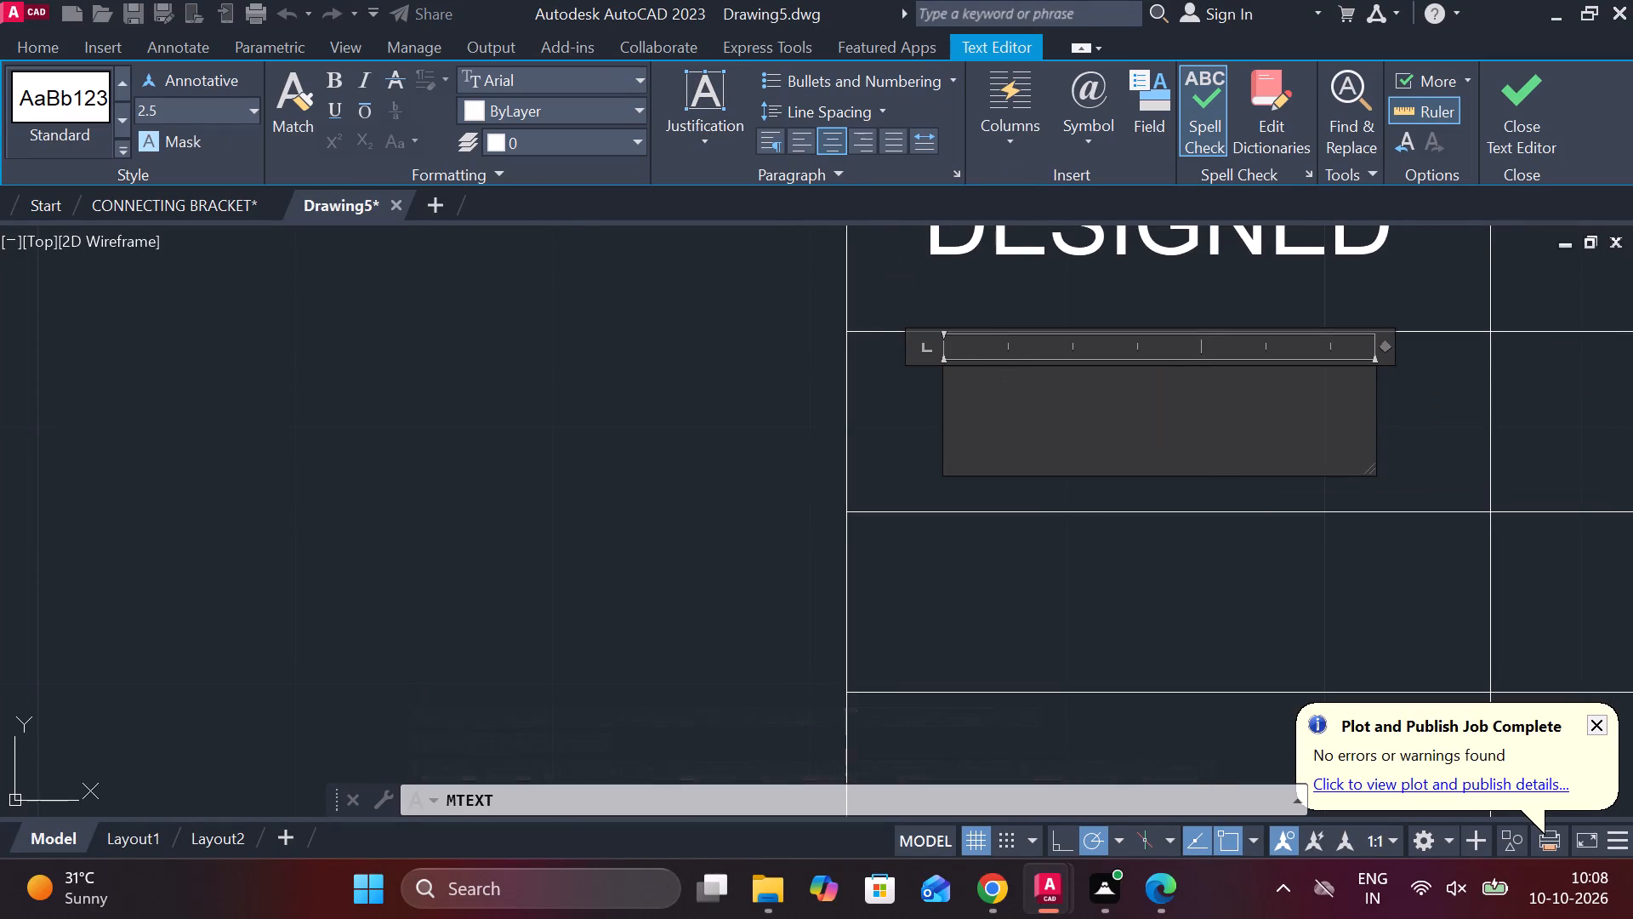
type("DRAWN")
left_click(1506, 105)
Add centred multiline text CHECKED in the grid's first-column cell directly below DRAWN.
scroll(1356, 297, "down", 1)
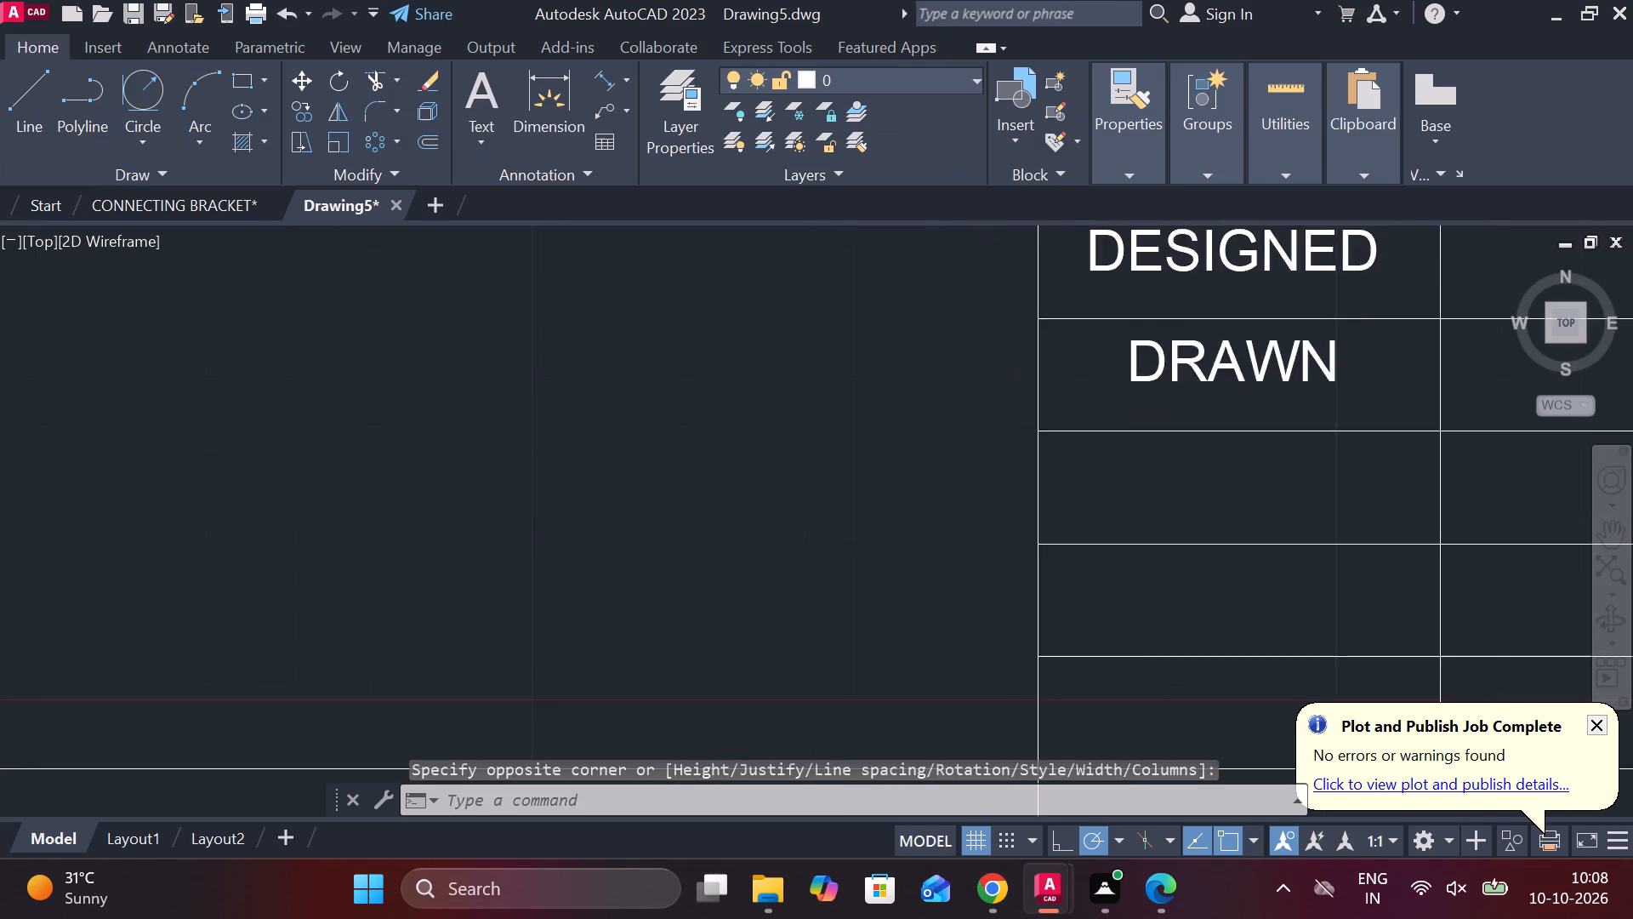
scroll(1356, 305, "down", 1)
middle_click_drag(1349, 329, 1161, 297)
scroll(1050, 413, "up", 2)
key("space")
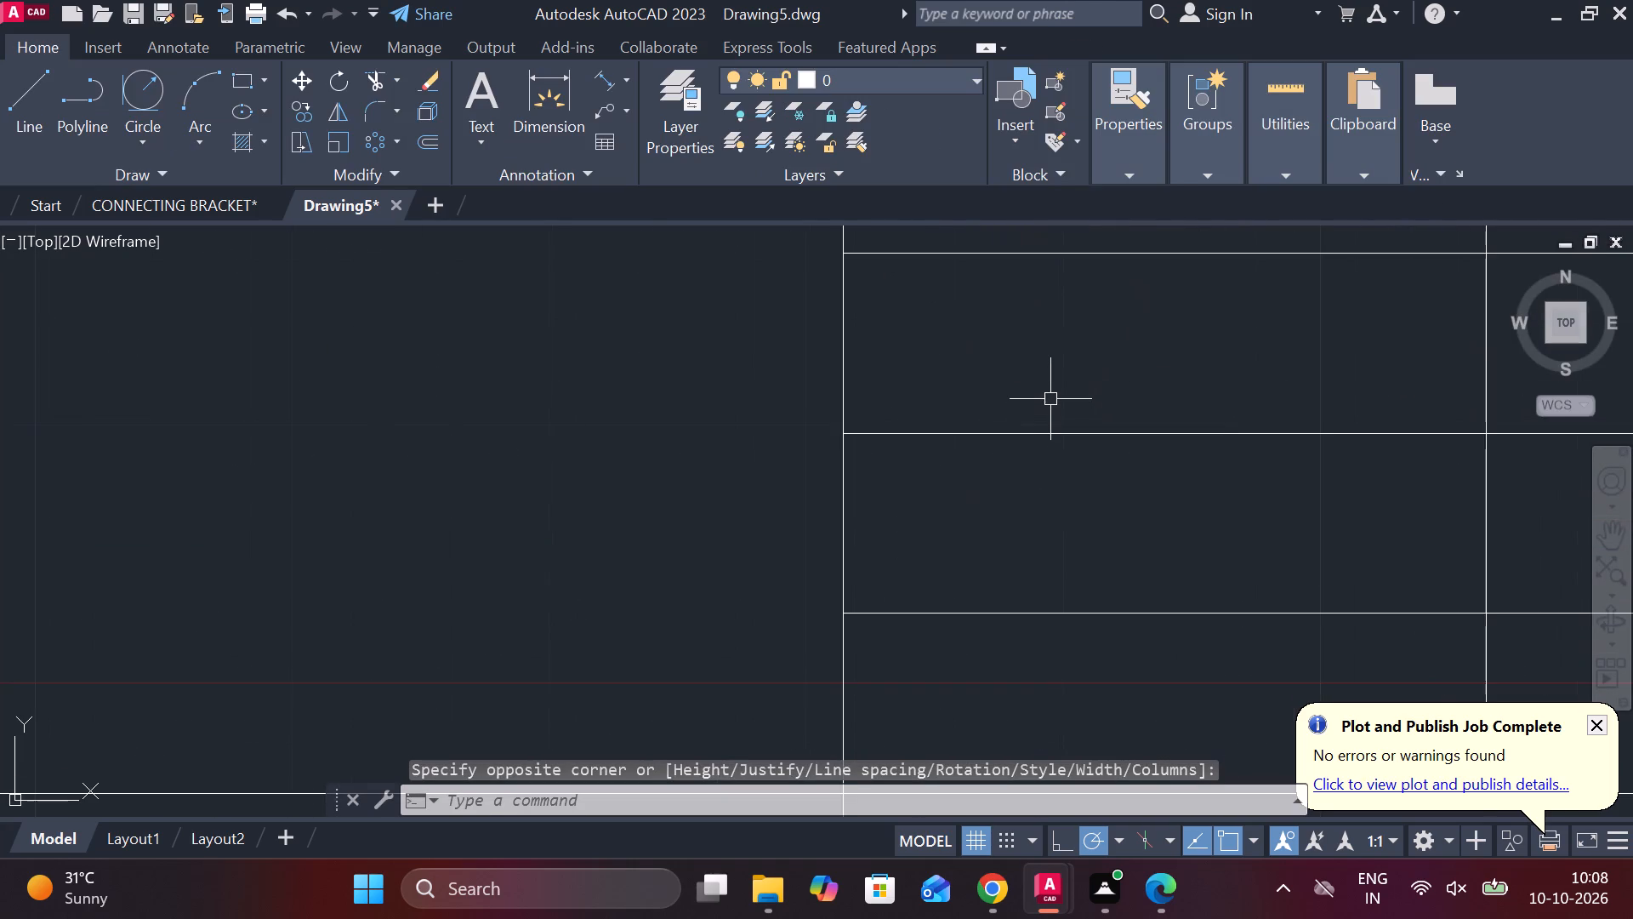
left_click(916, 286)
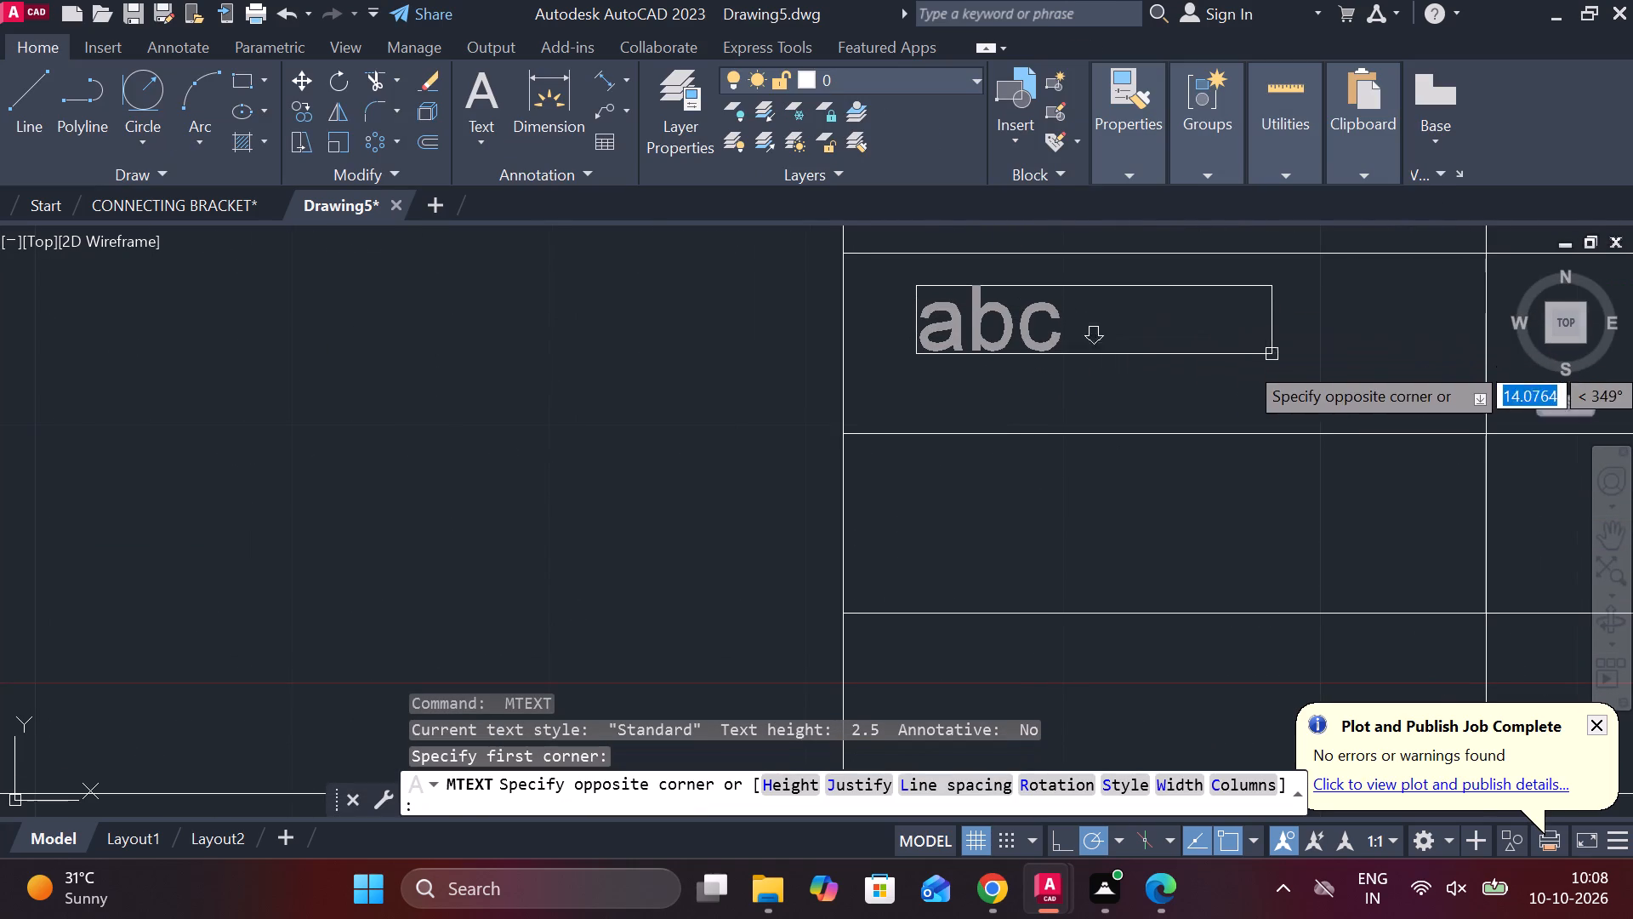
left_click(1421, 396)
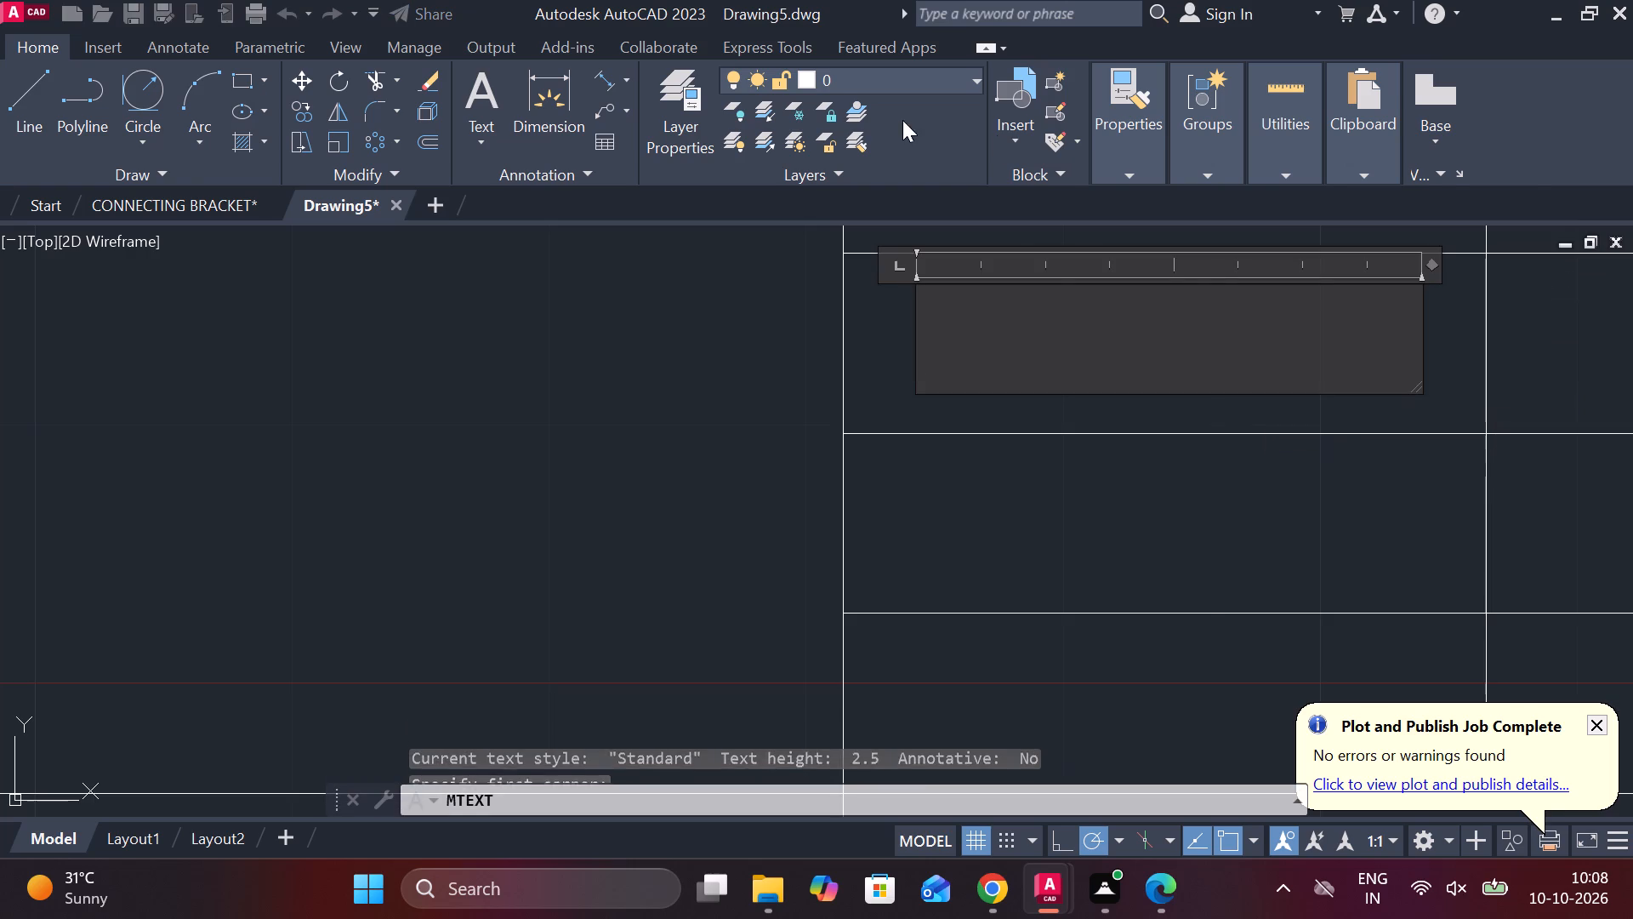
left_click(835, 140)
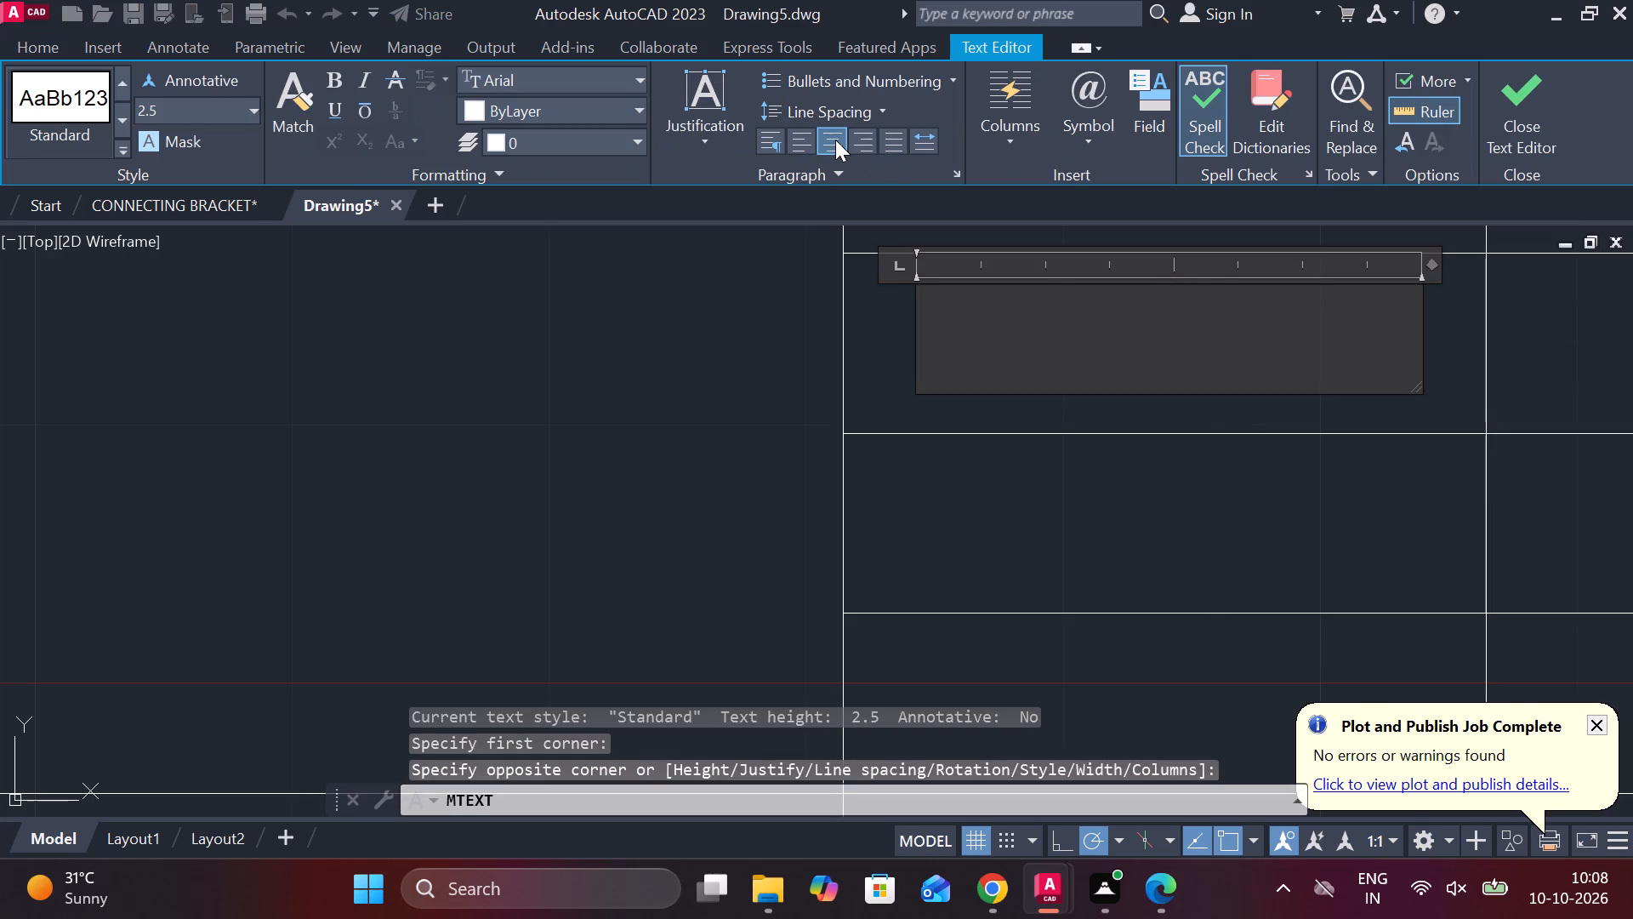
type("CHECKED")
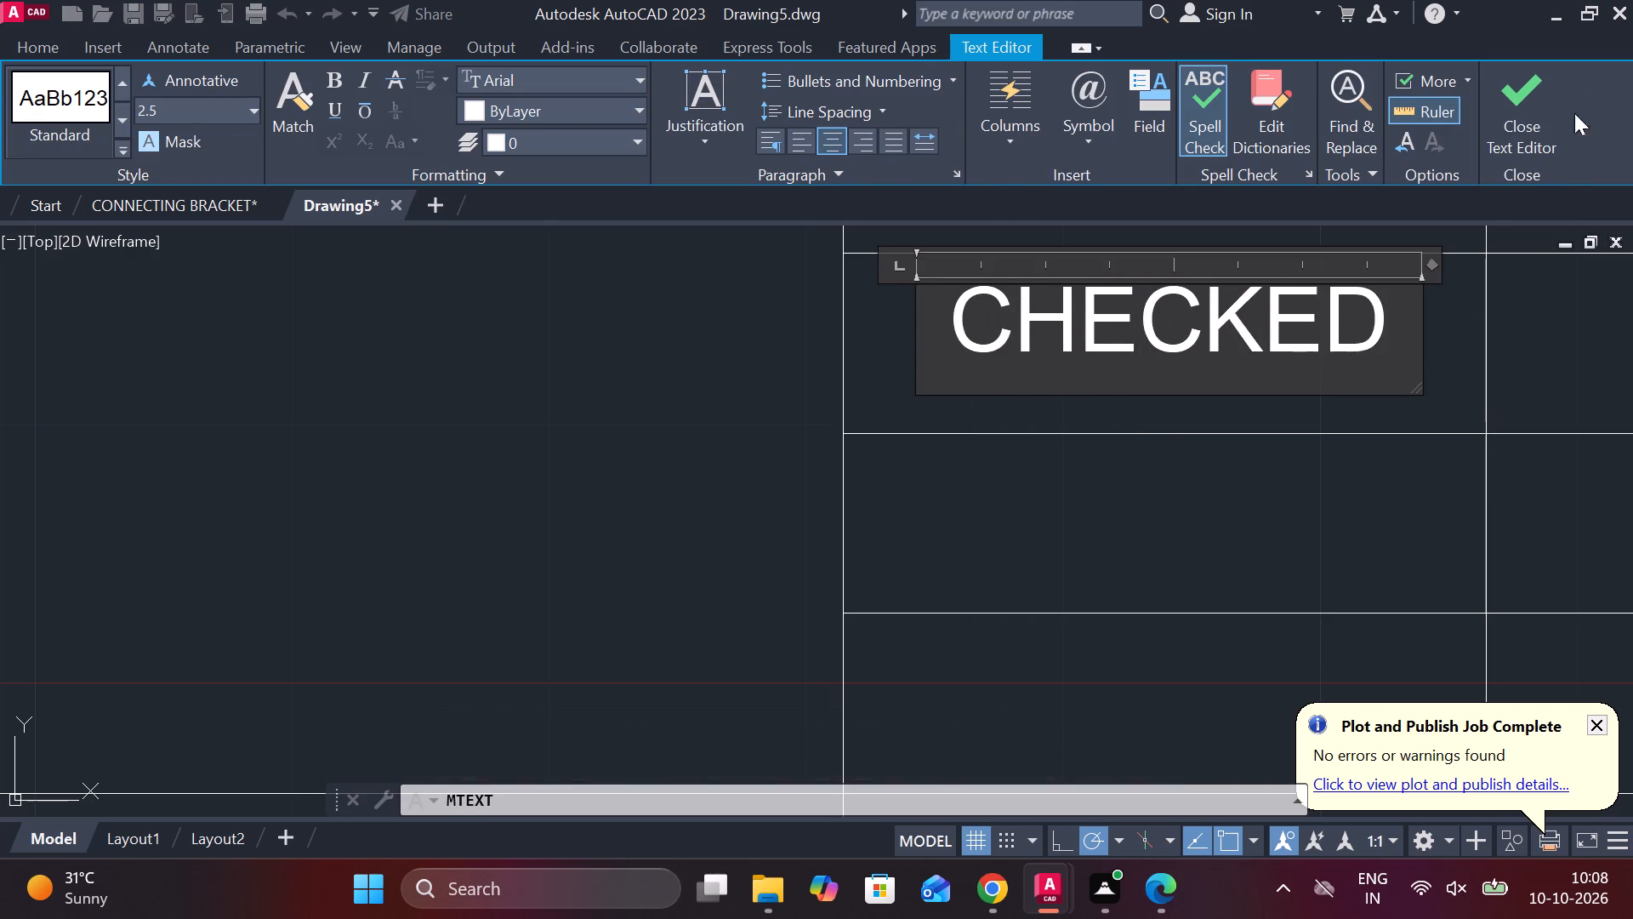
left_click(1538, 108)
Add centred multiline text STANDARD in the grid's first-column cell directly below CHECKED.
scroll(1373, 296, "down", 2)
middle_click_drag(1346, 336, 1235, 323)
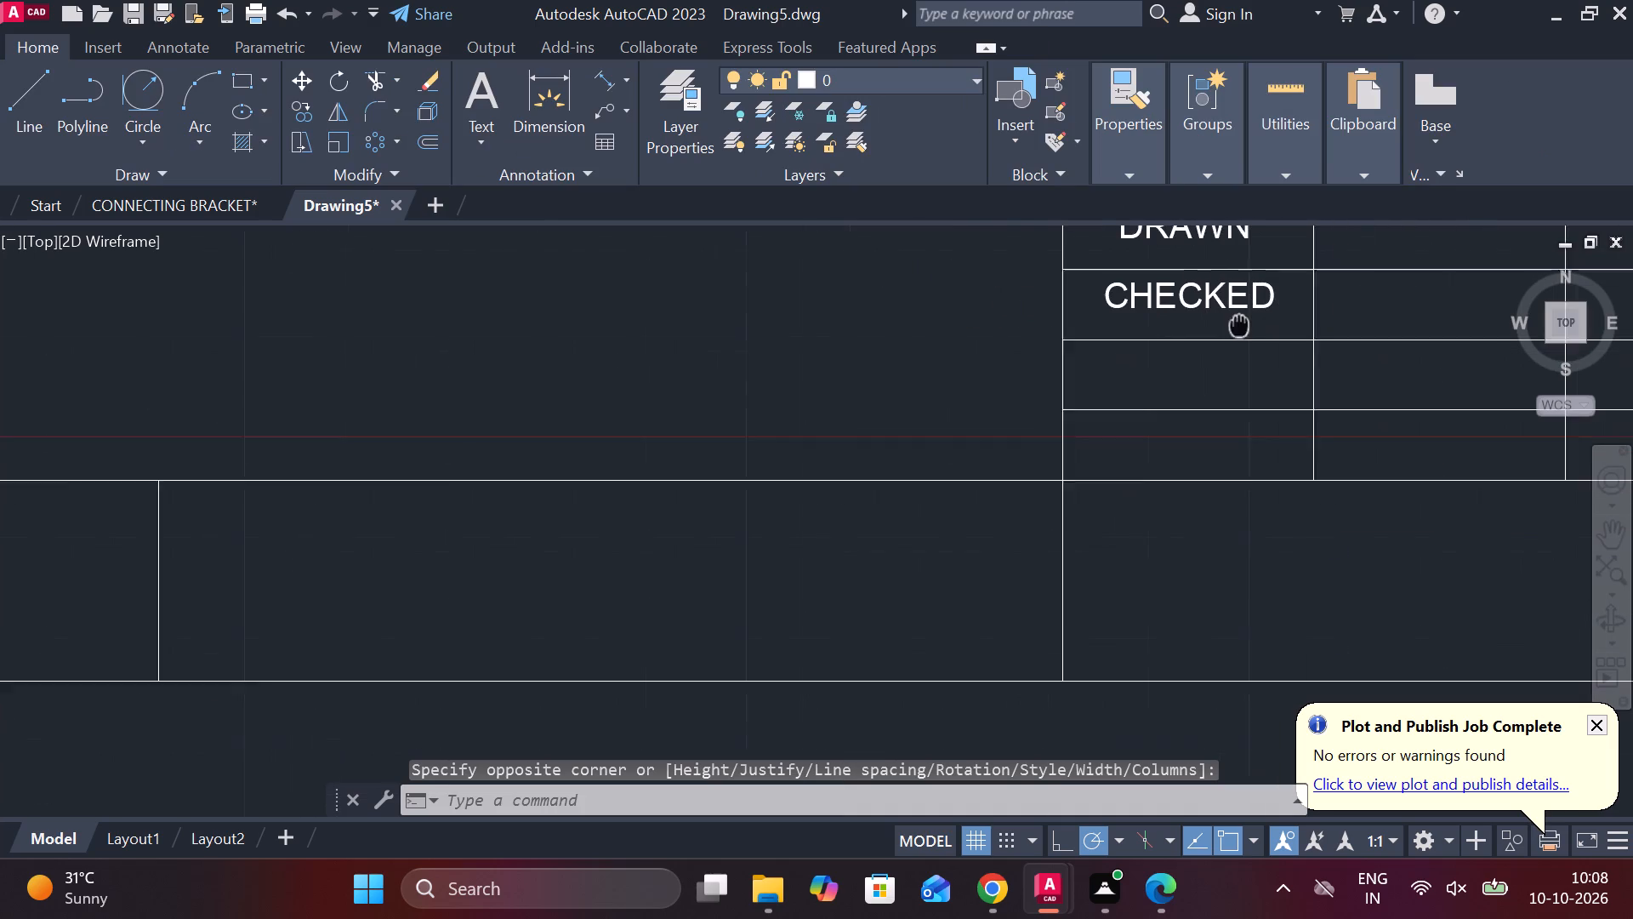
key("space")
scroll(1102, 370, "up", 2)
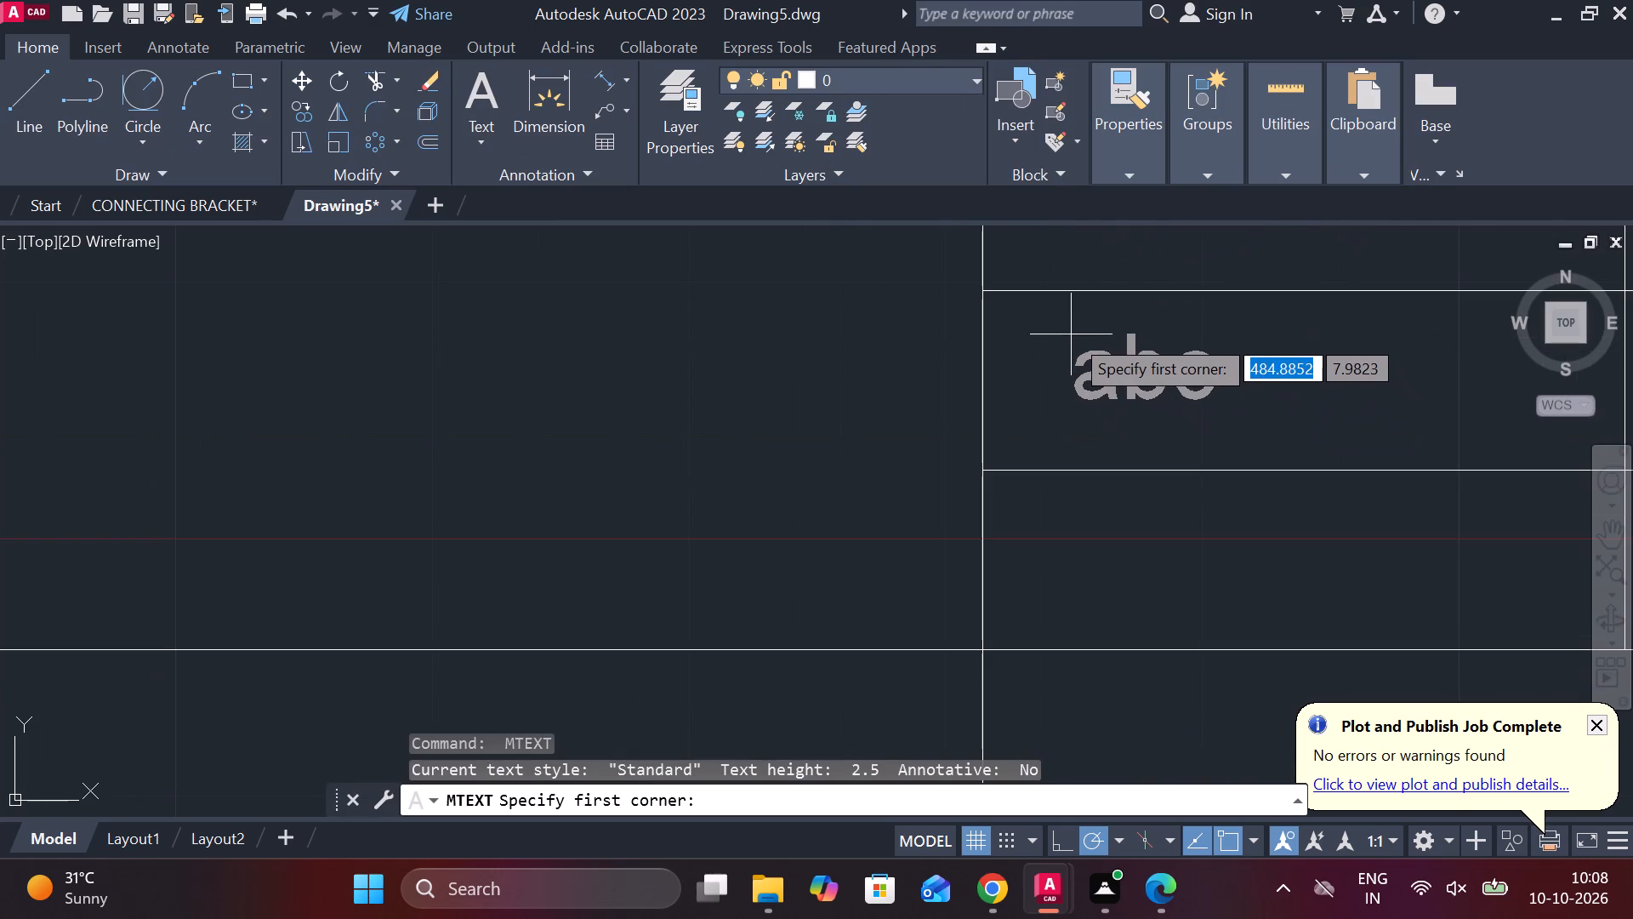
left_click(1071, 334)
middle_click_drag(1380, 389, 1214, 400)
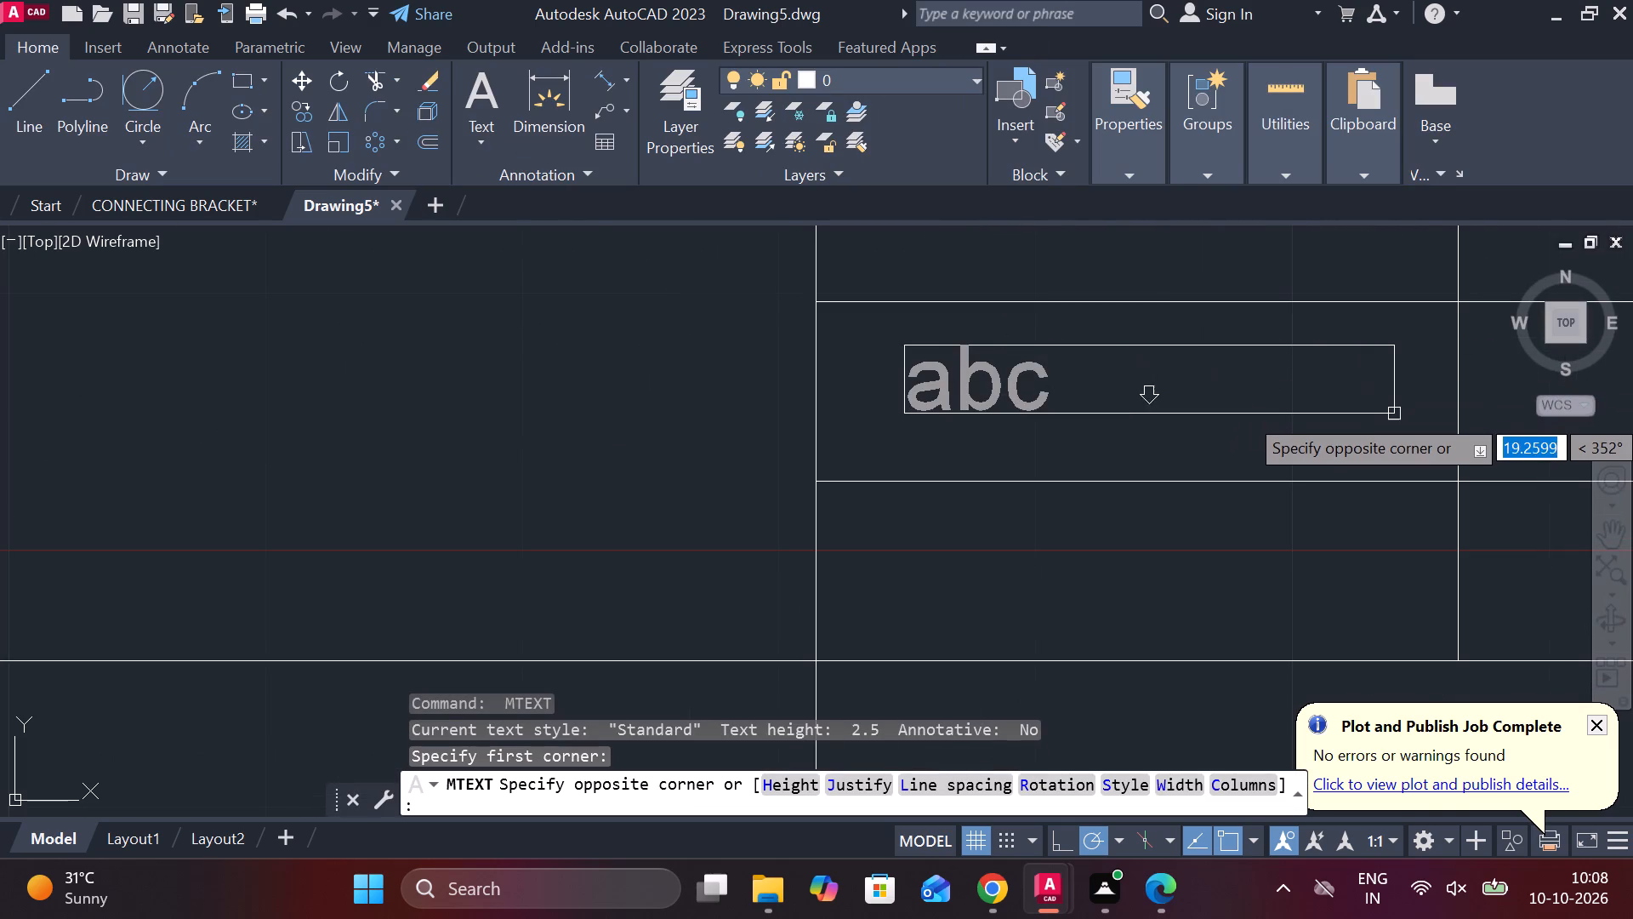
left_click(1380, 422)
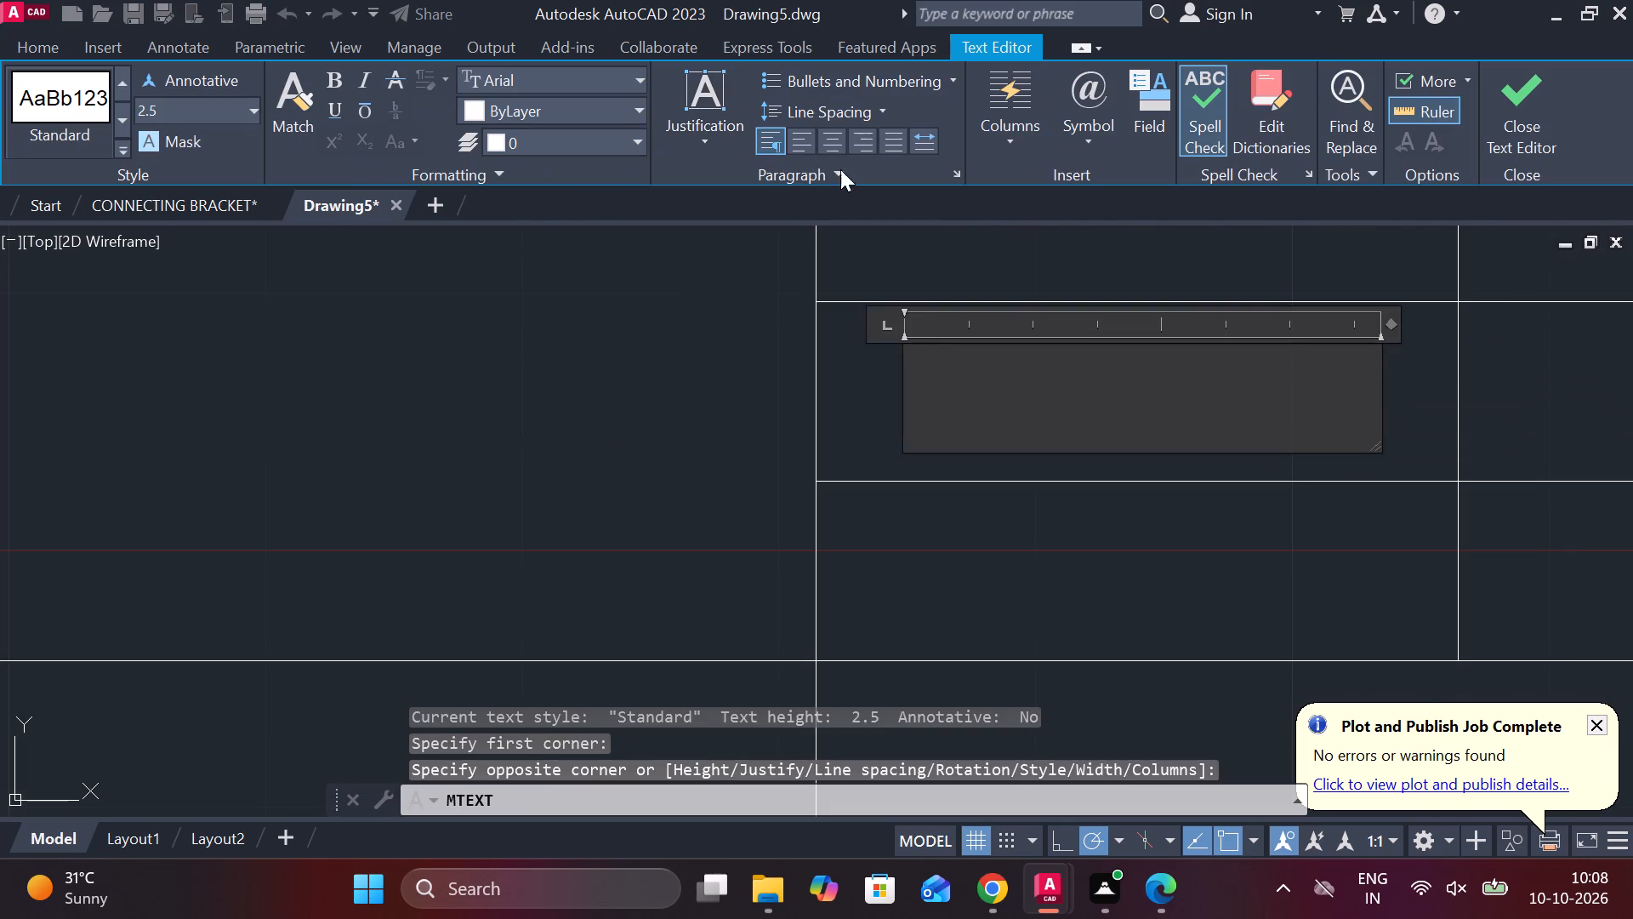
left_click(844, 141)
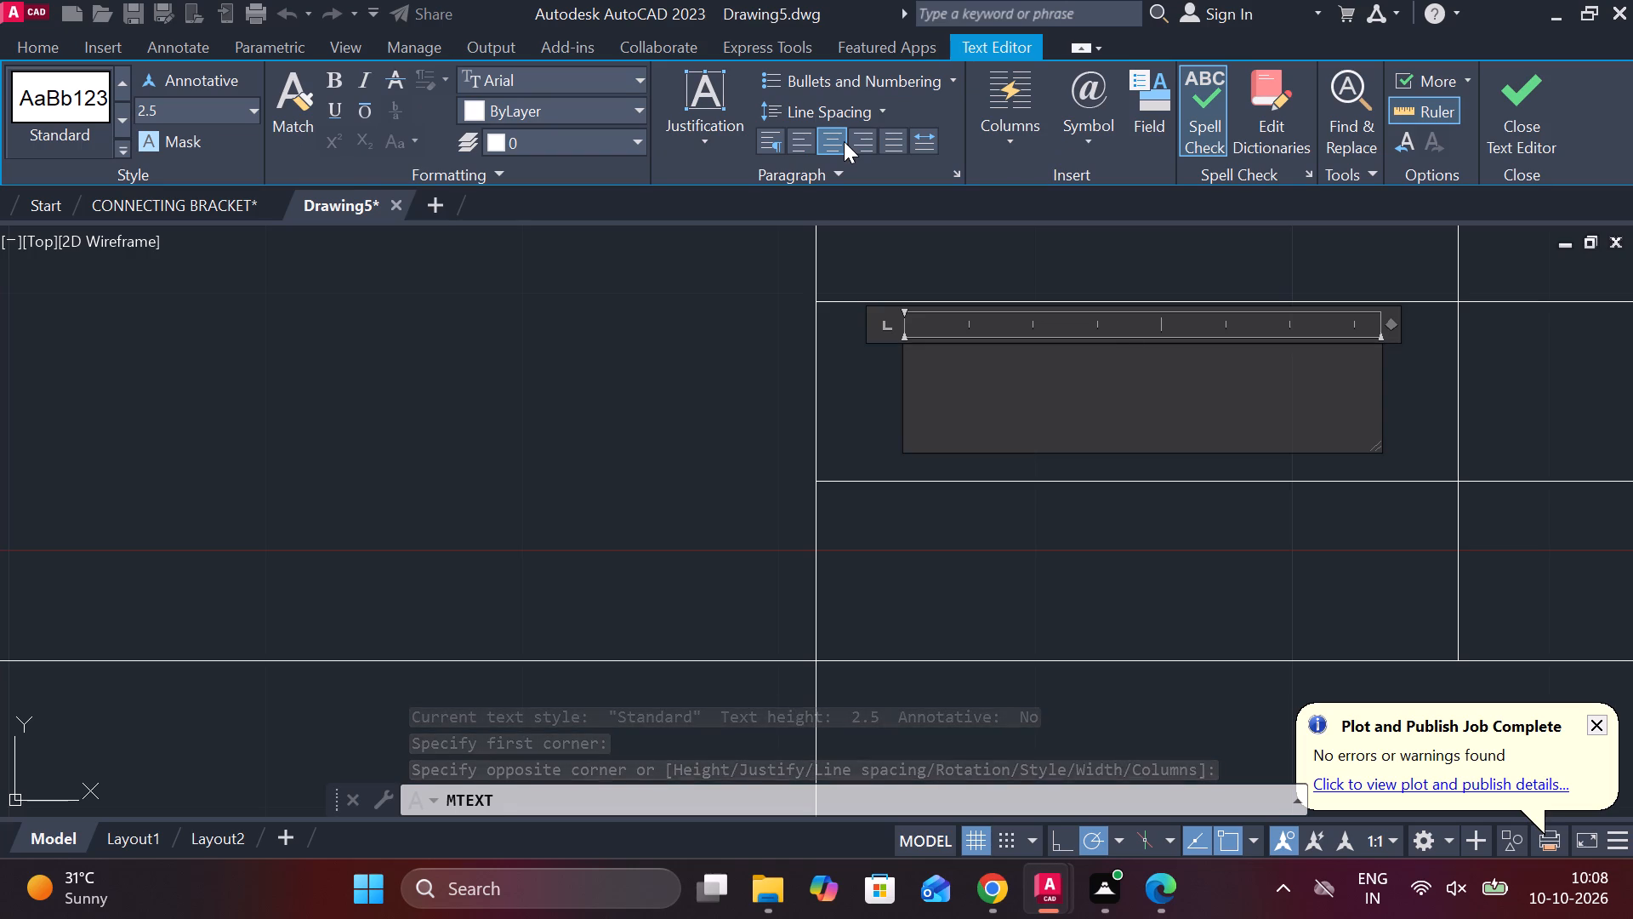
type("ST")
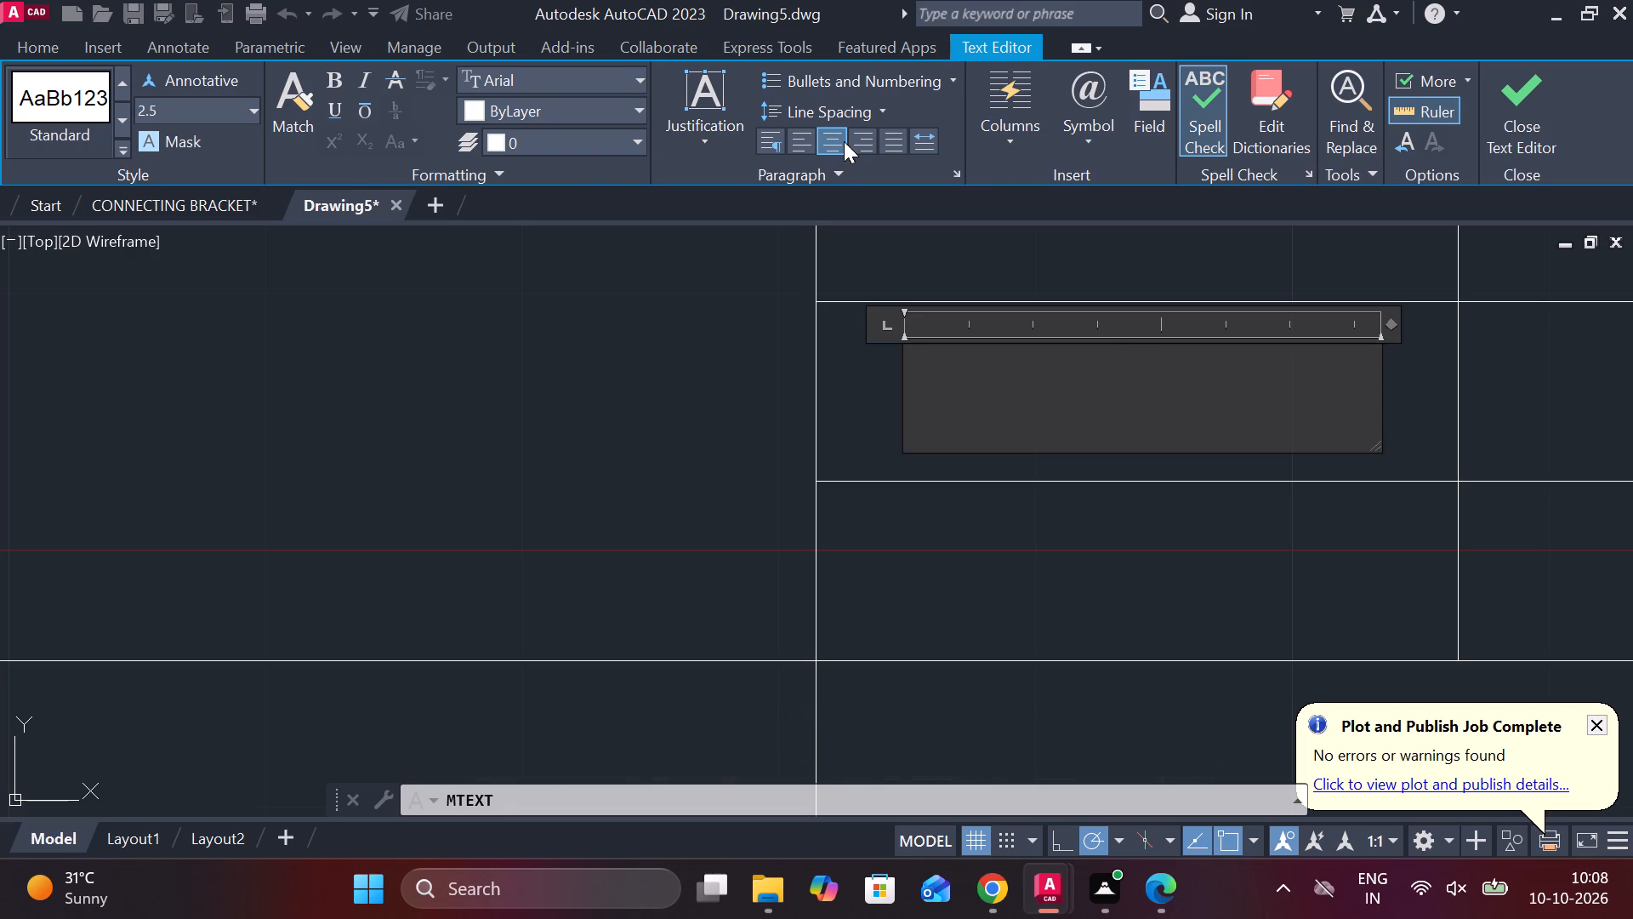
type("STANDARD")
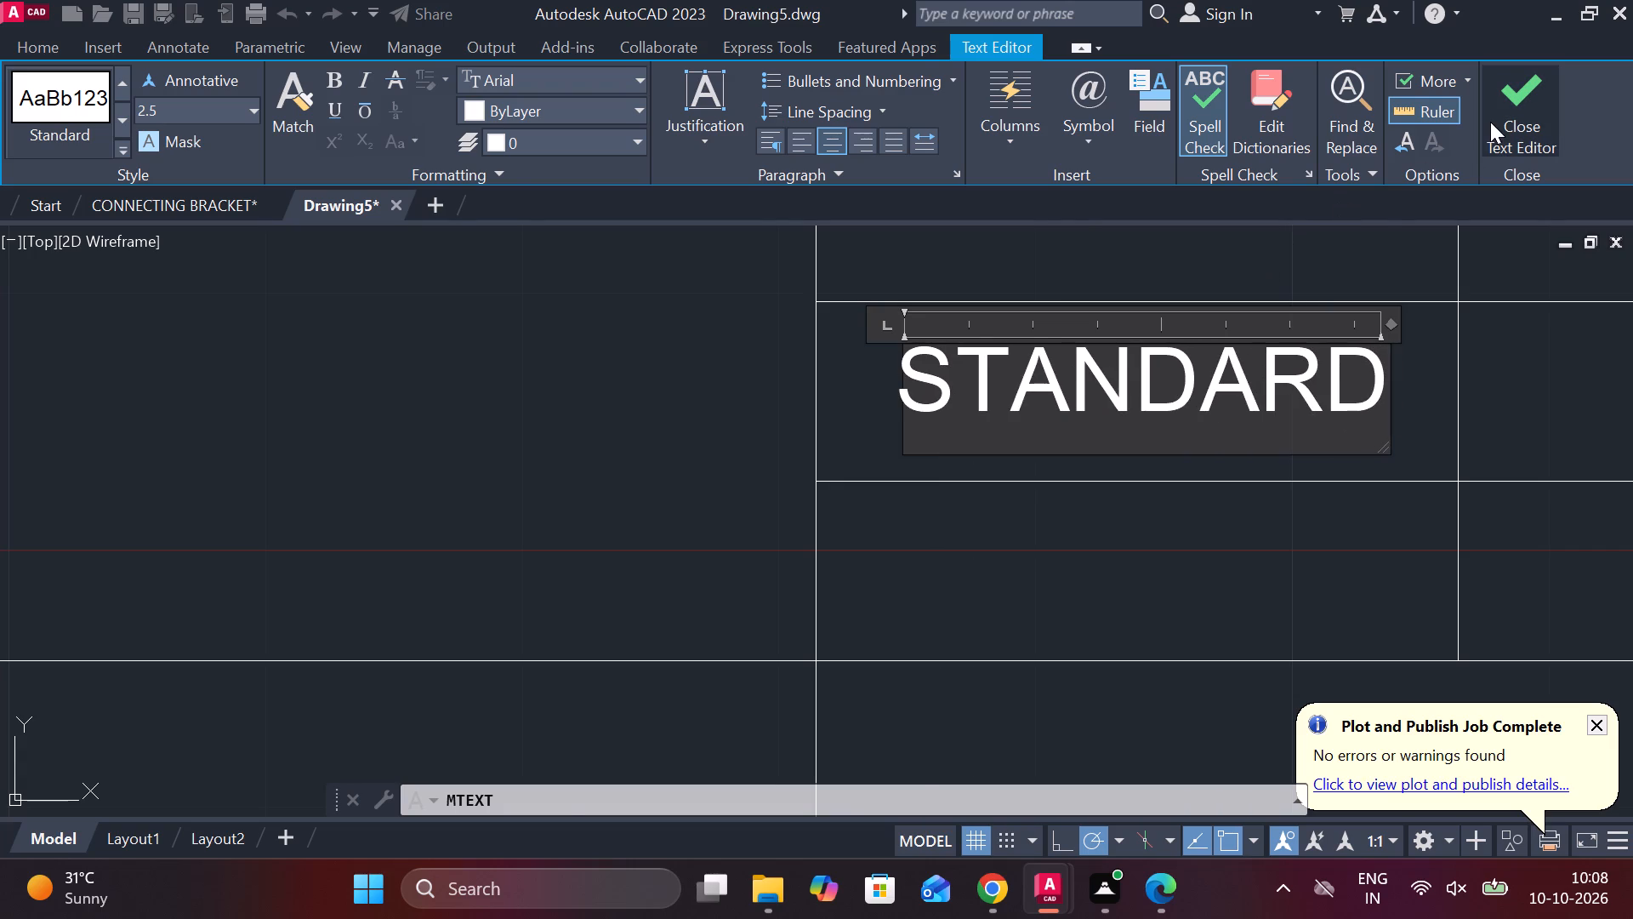
left_click(1490, 122)
Add centred multiline text APPROVED in the first-column cell of the grid's last row, below STANDARD.
scroll(1336, 261, "down", 1)
middle_click_drag(1313, 351, 1095, 317)
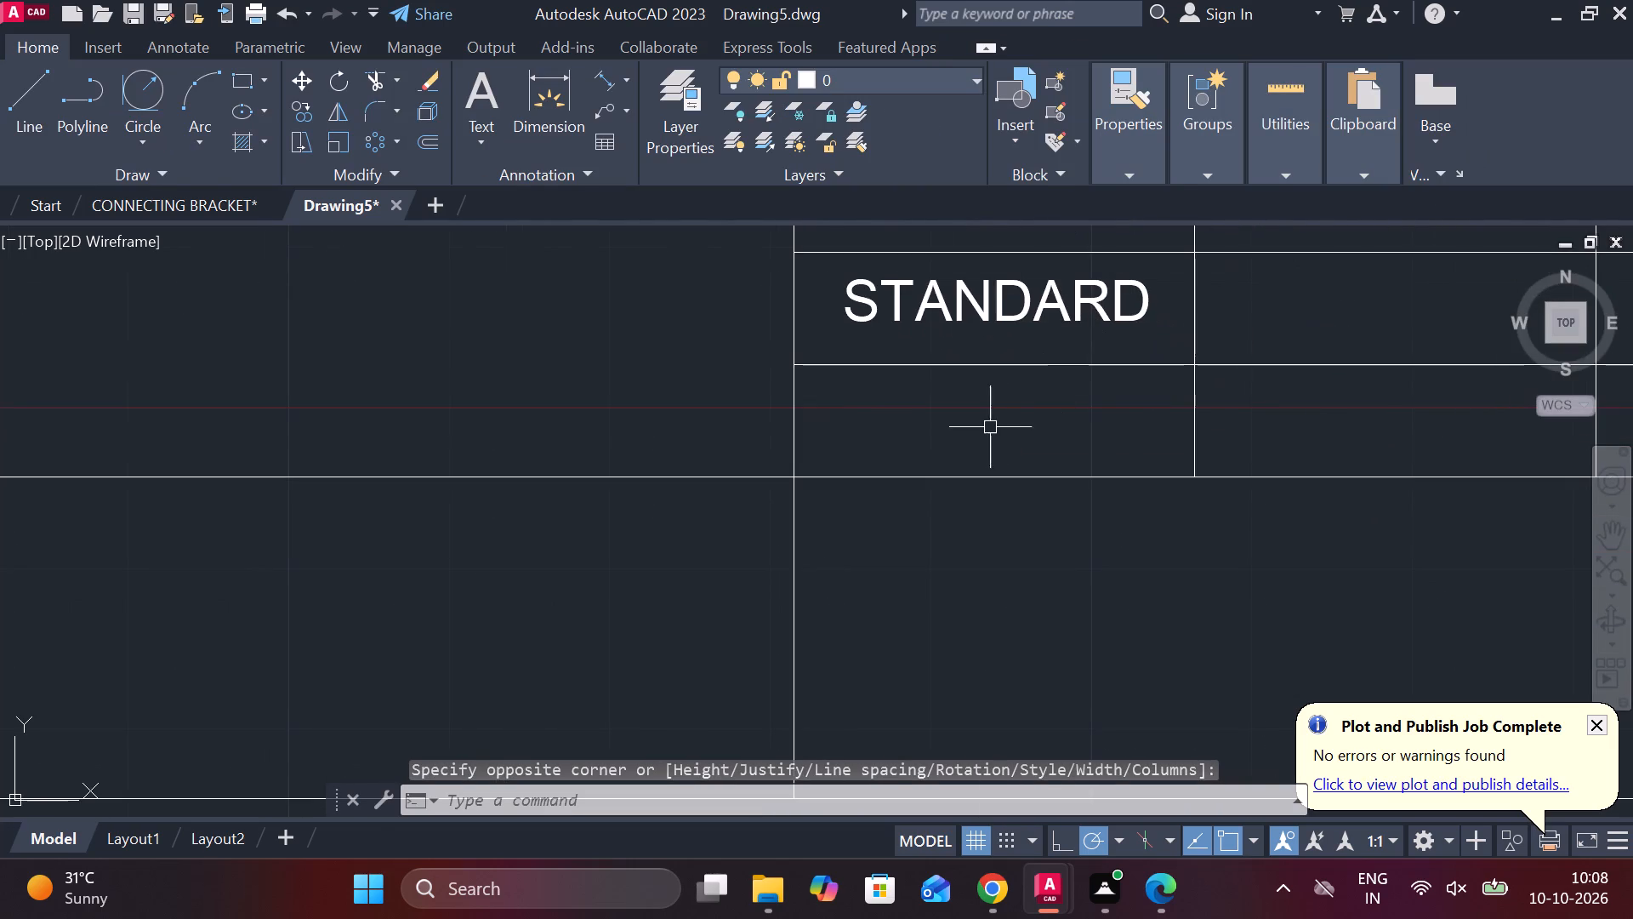
key("space")
scroll(870, 422, "up", 1)
left_click_drag(831, 376, 840, 376)
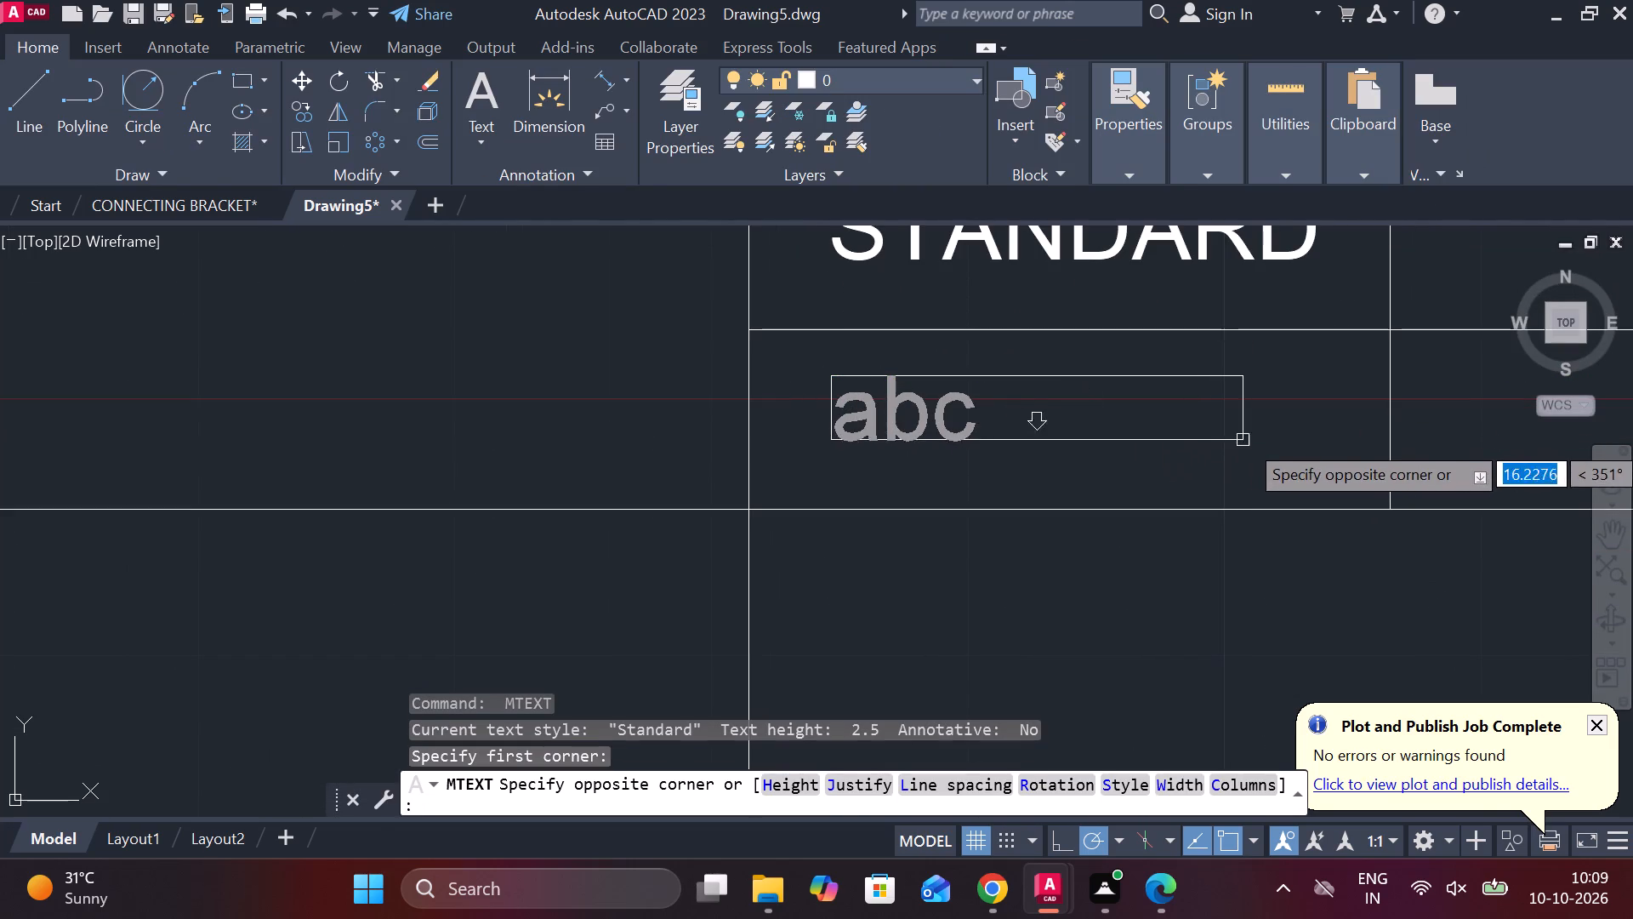
left_click(1331, 463)
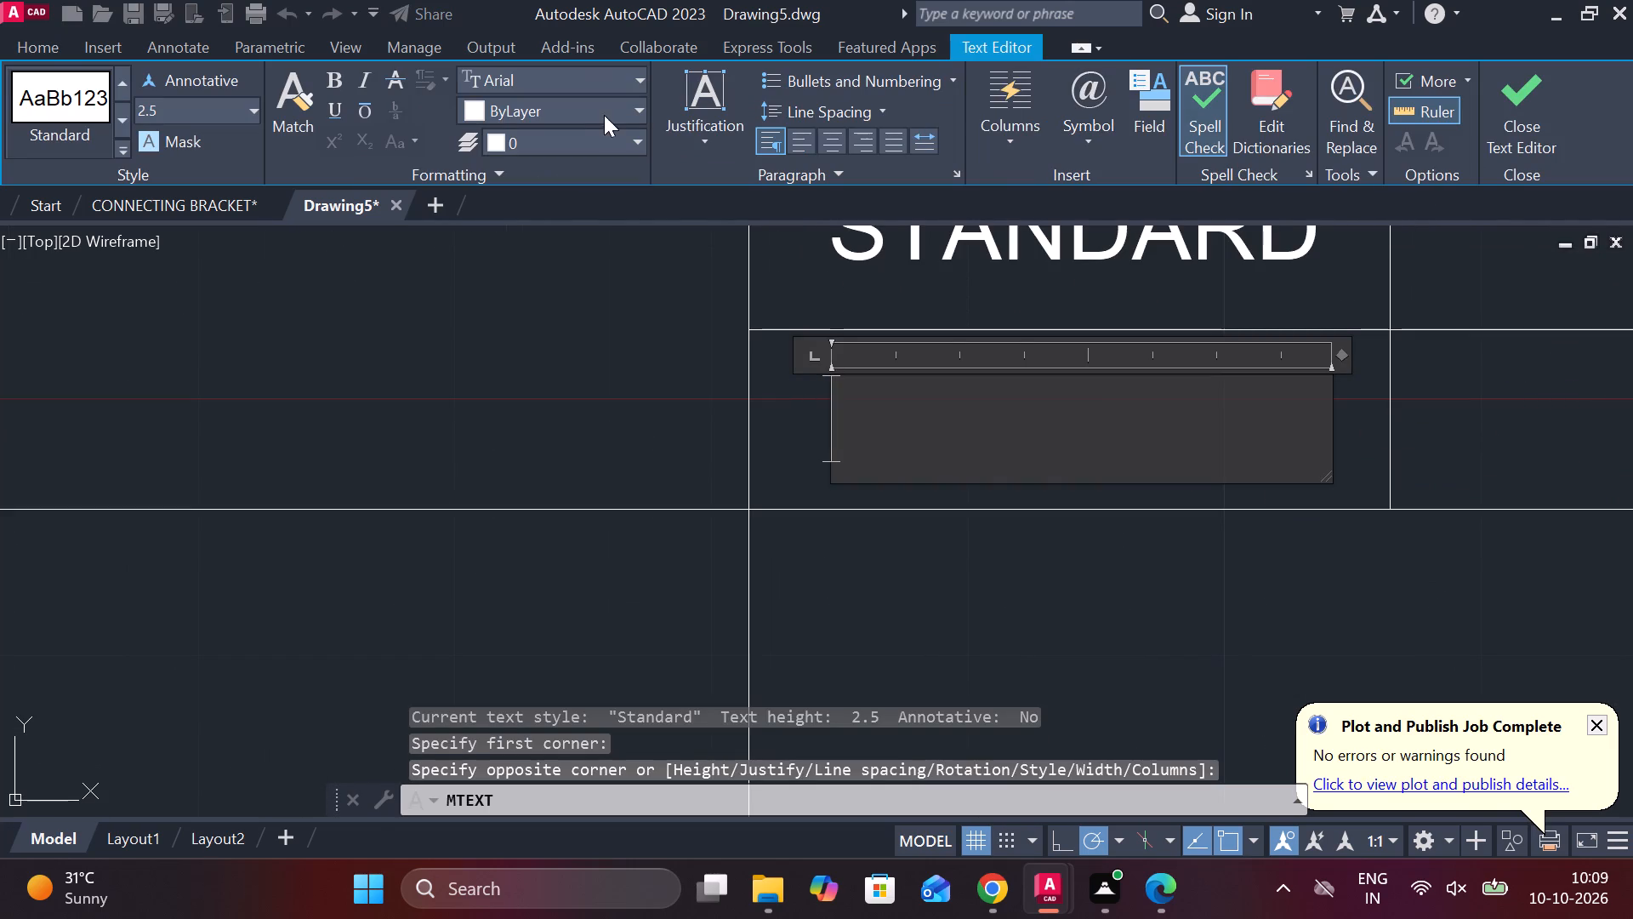
left_click(839, 134)
key("a")
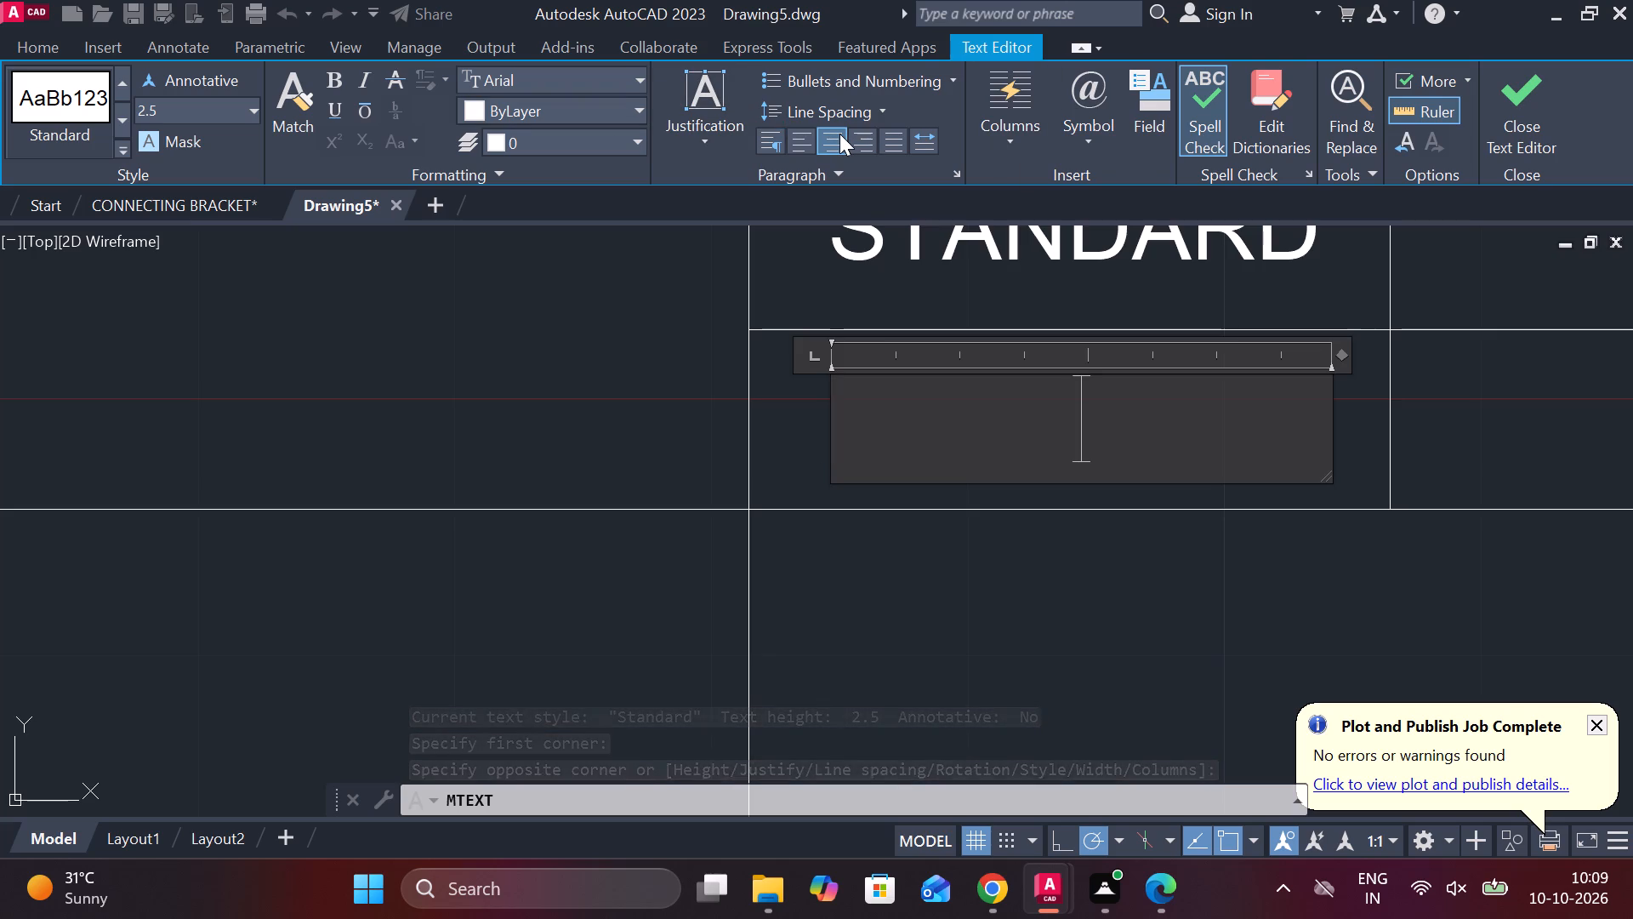
type("PP")
type("APPRO")
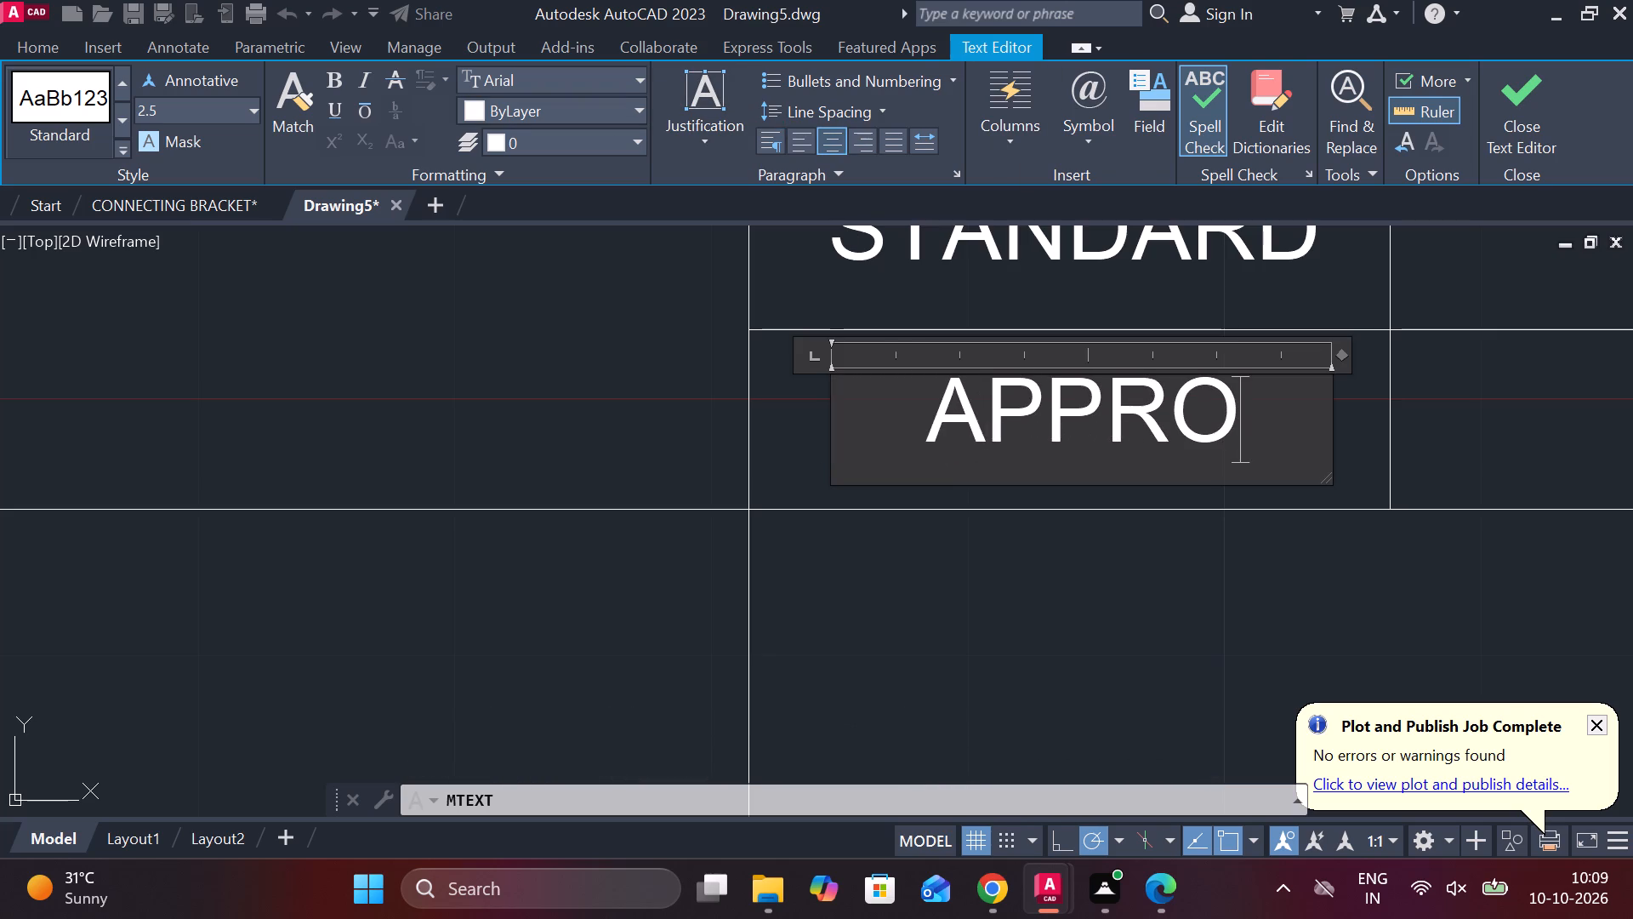
type("VED")
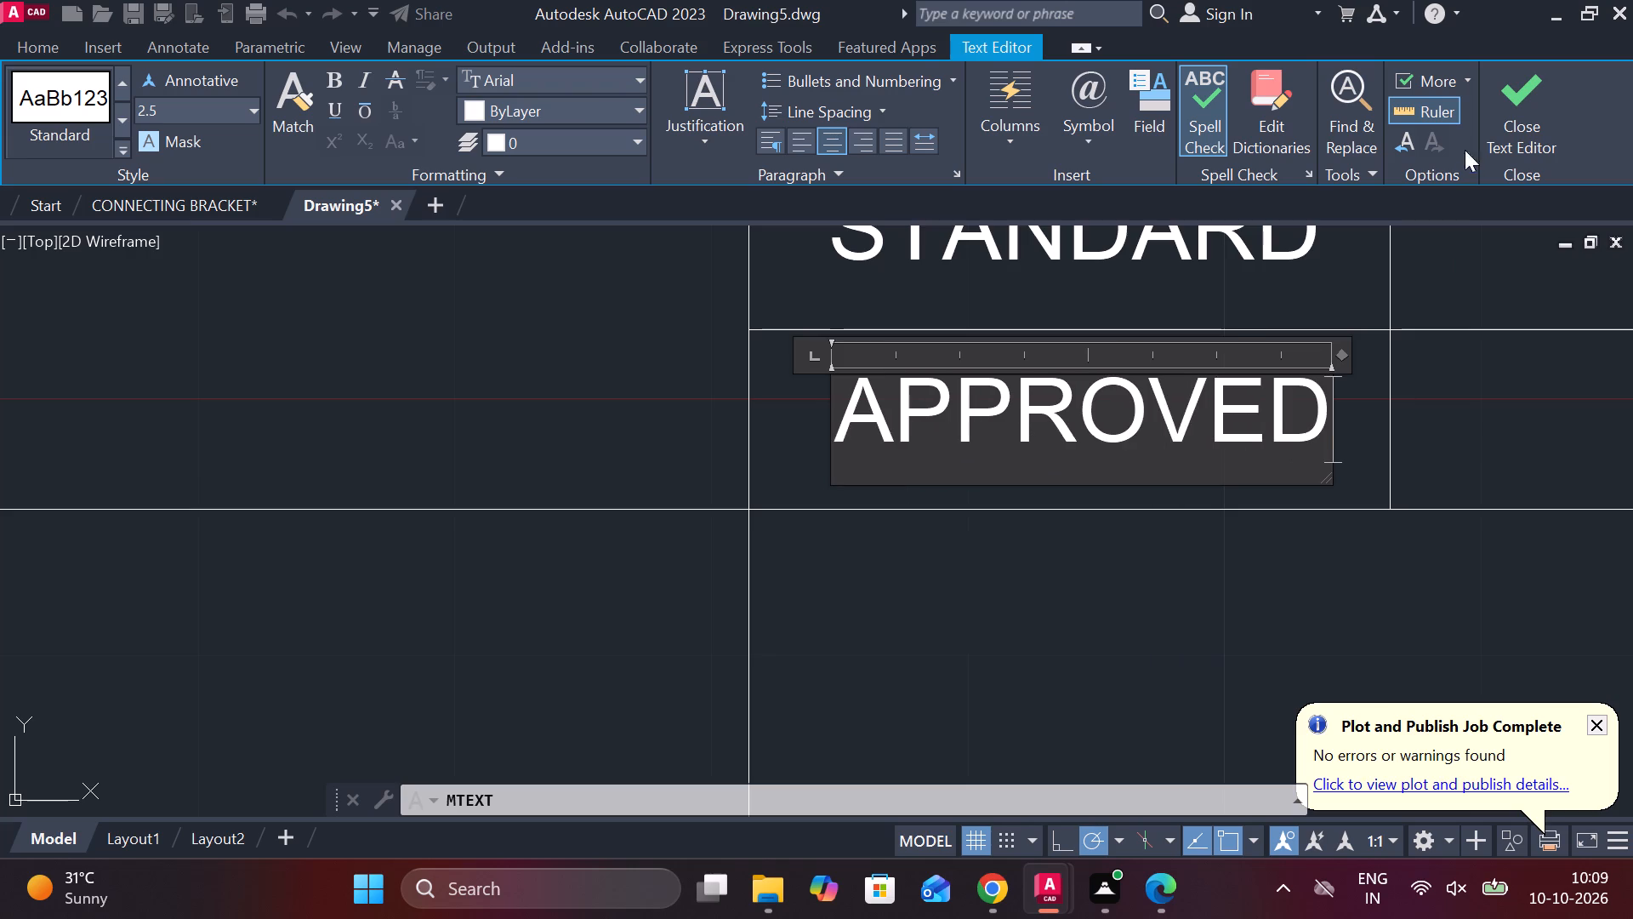
left_click(1505, 110)
Add centred multiline text DRAWING NO in the upper part of the wide box below the APPROVED row.
scroll(1275, 433, "down", 3)
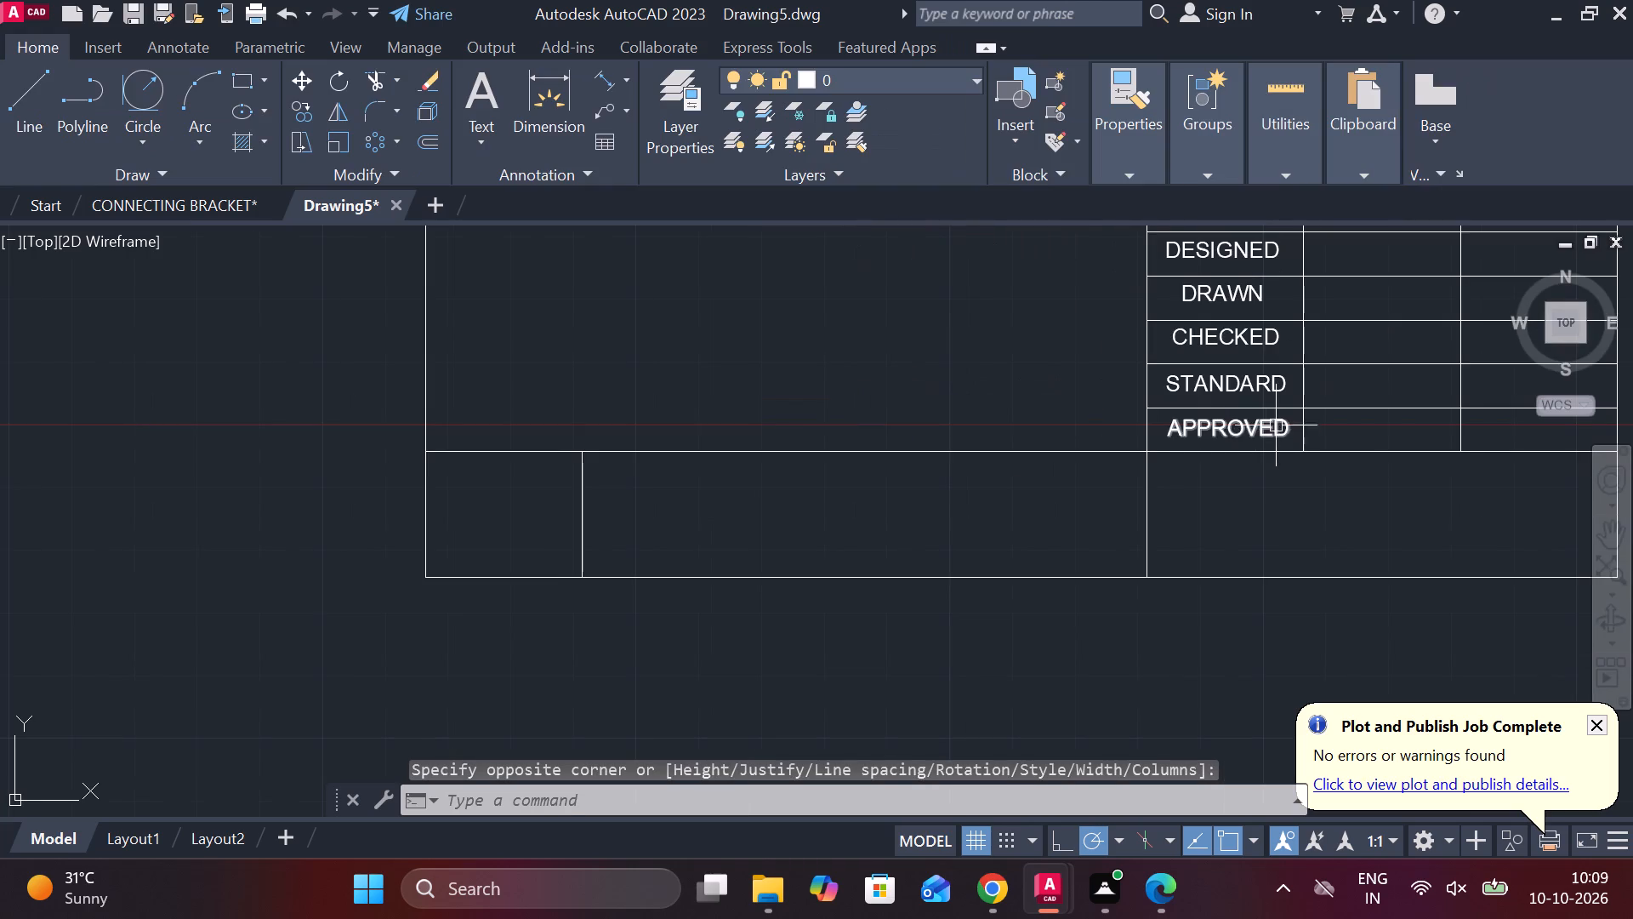
middle_click_drag(1276, 425, 807, 511)
scroll(851, 465, "up", 2)
middle_click_drag(850, 465, 917, 280)
scroll(930, 253, "down", 2)
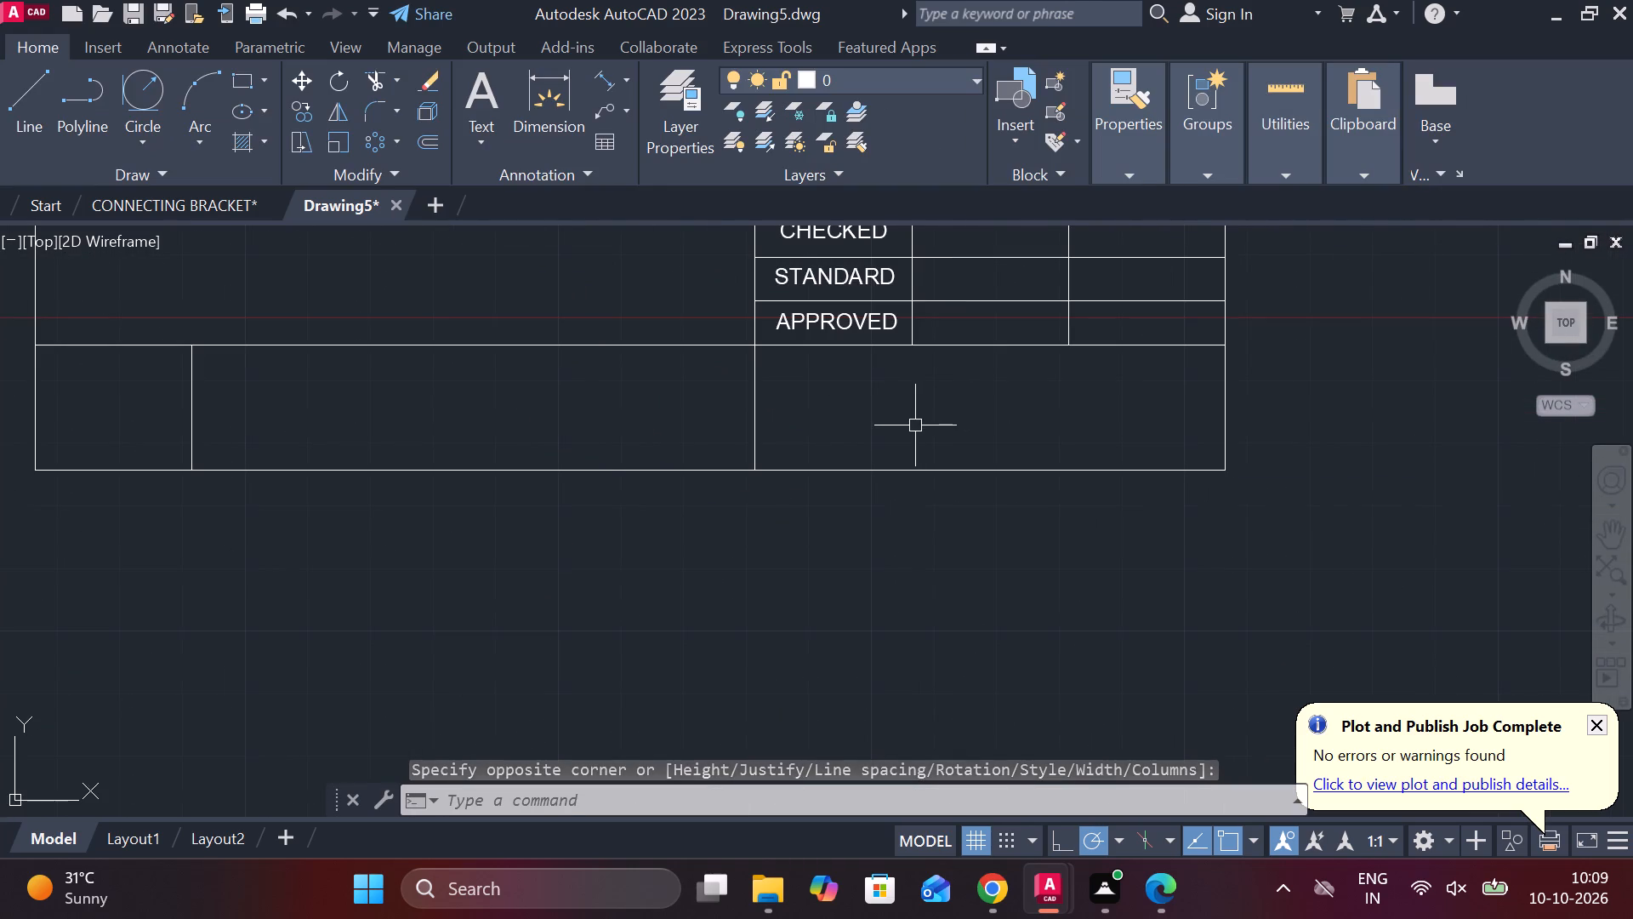
key("space")
scroll(902, 419, "up", 1)
left_click(766, 342)
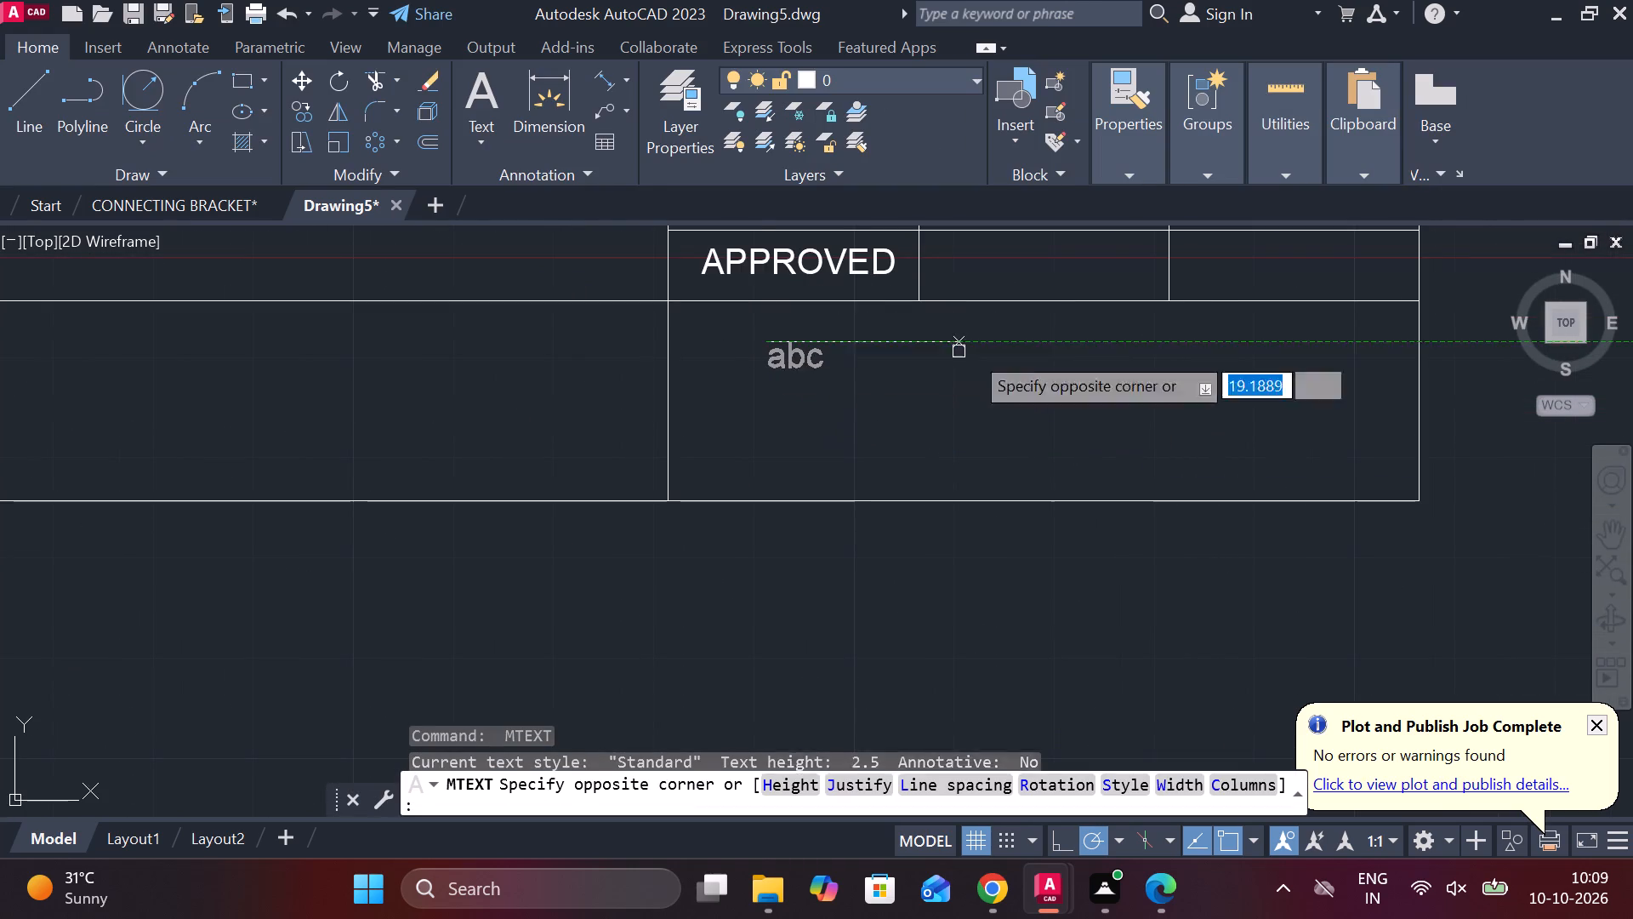
left_click(1075, 391)
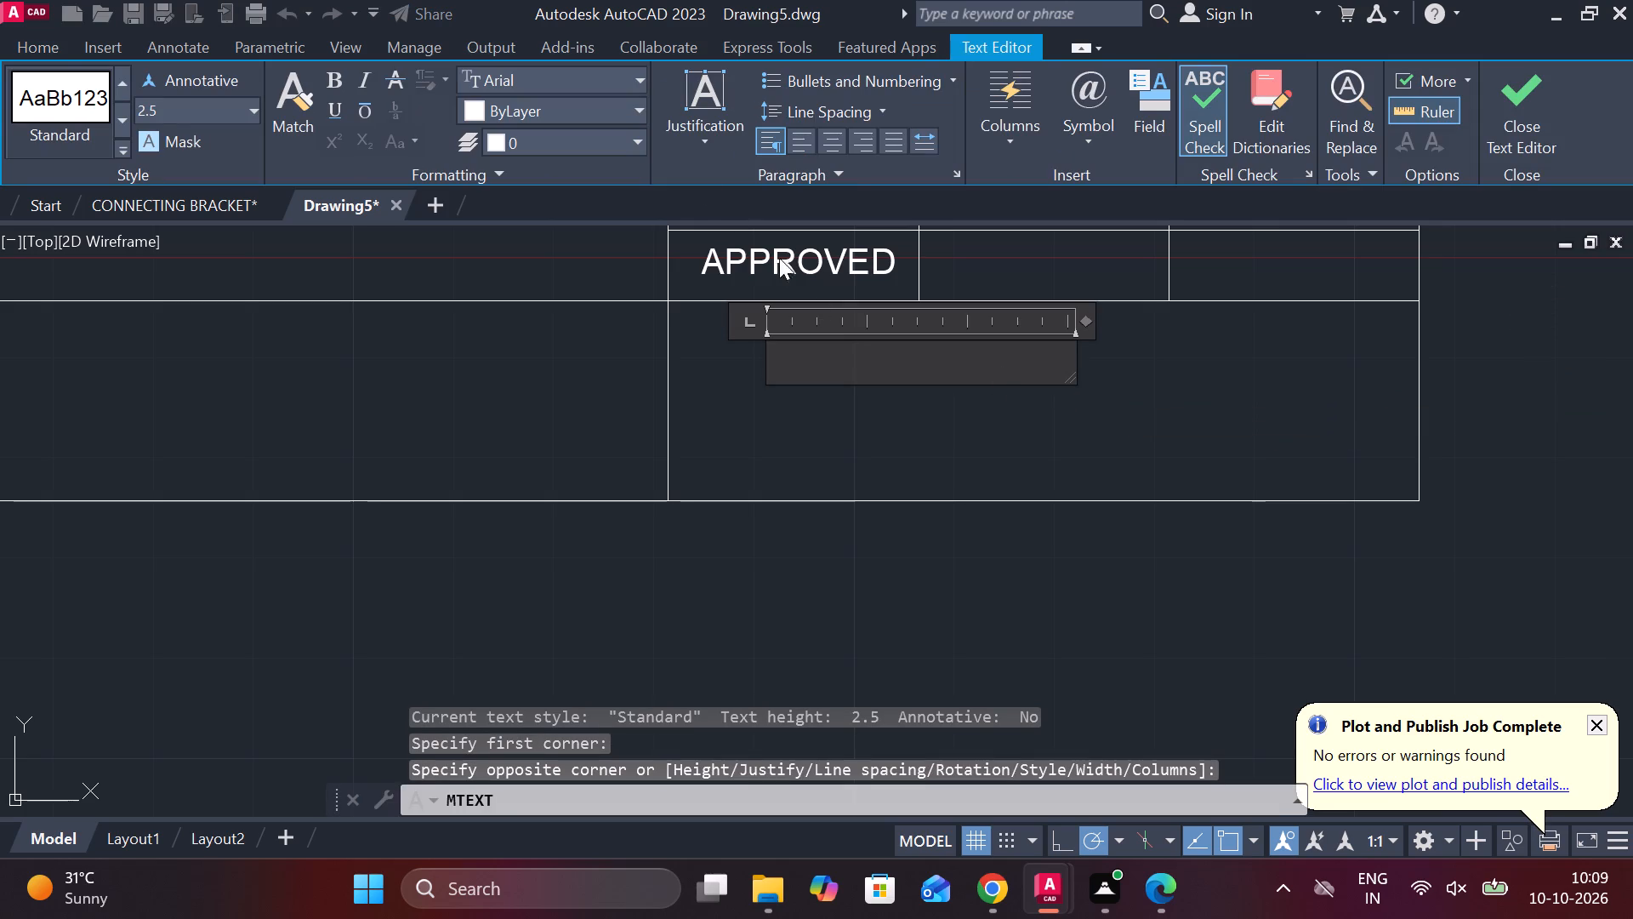
left_click(824, 140)
type("DRAWING NO")
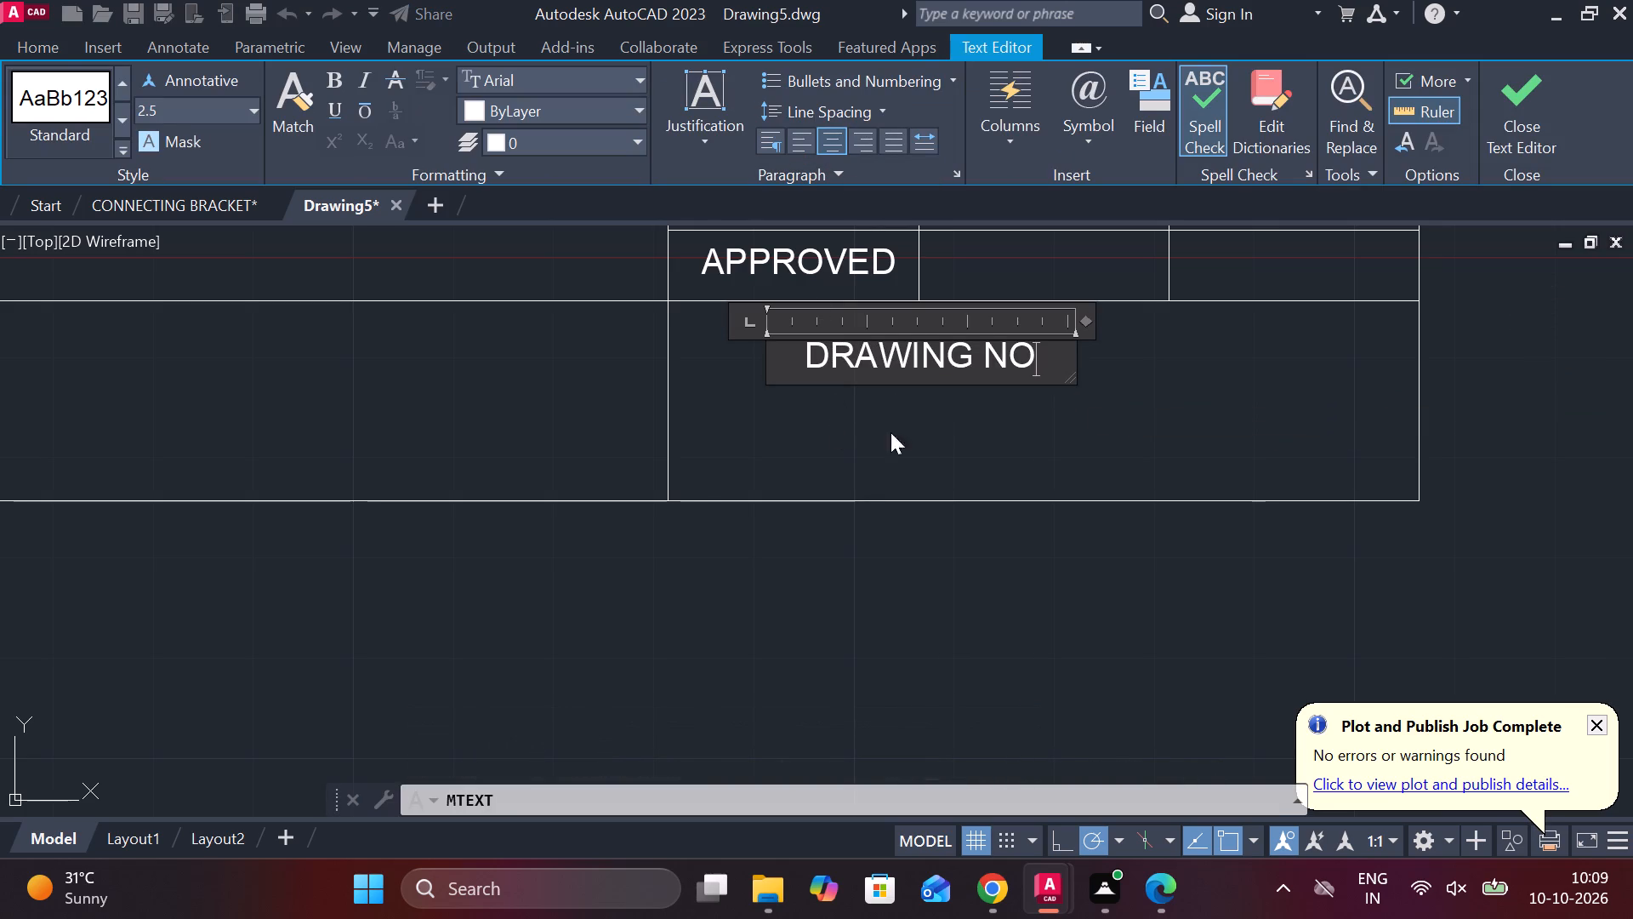
left_click(1490, 122)
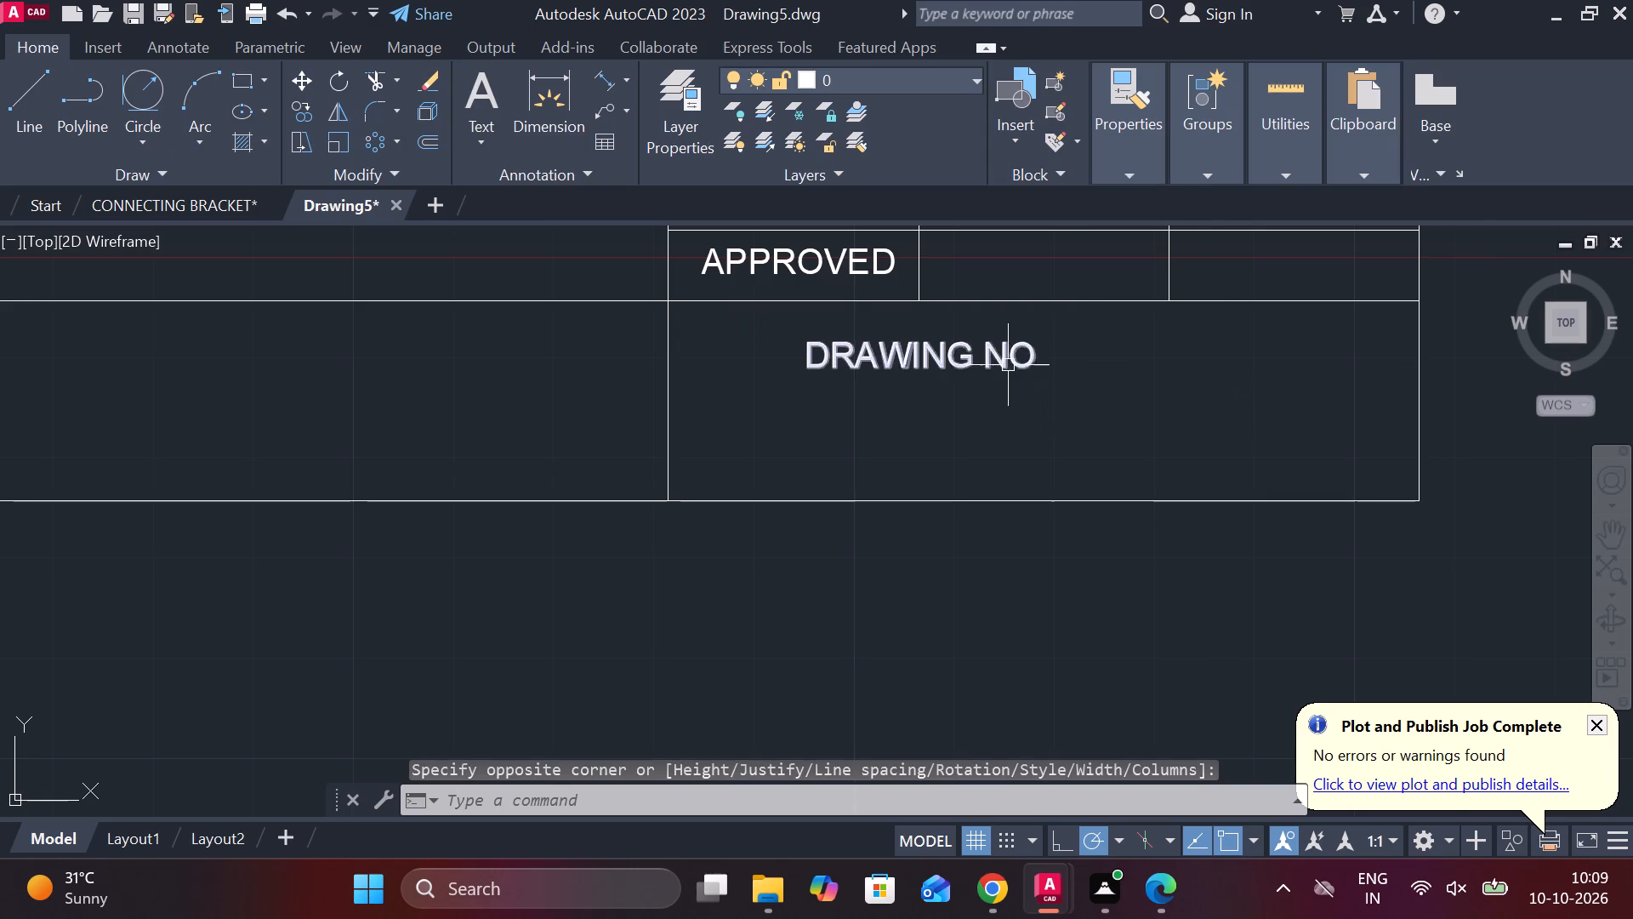
Shift the DRAWING NO text slightly leftward within its box, closer to the box's left edge.
left_click(987, 351)
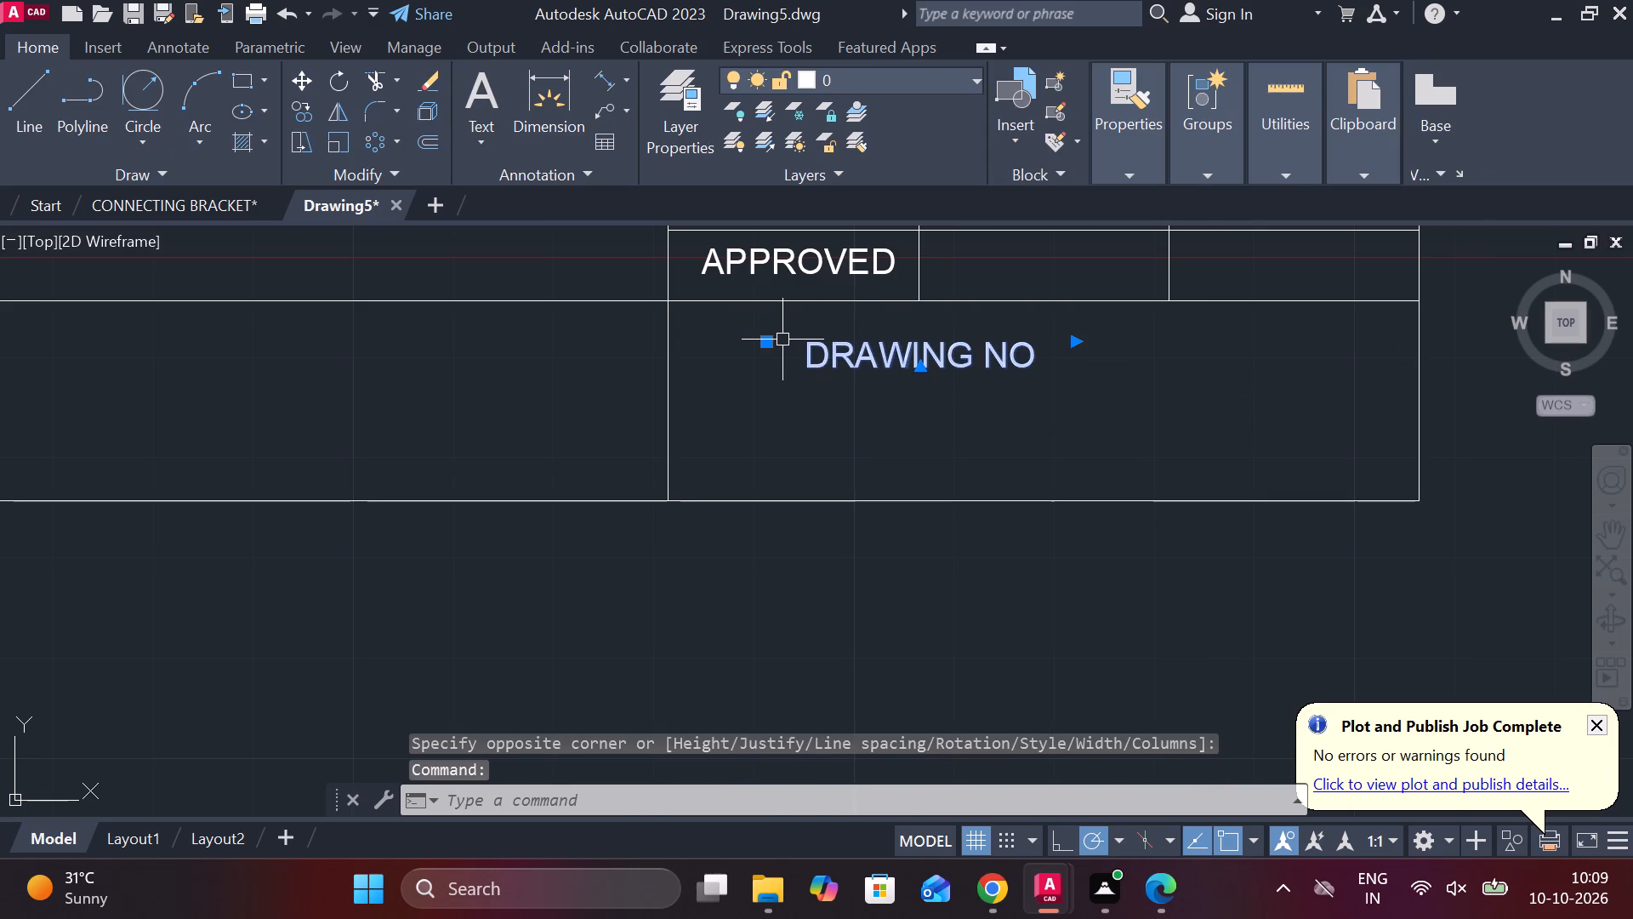
left_click(772, 347)
left_click(720, 341)
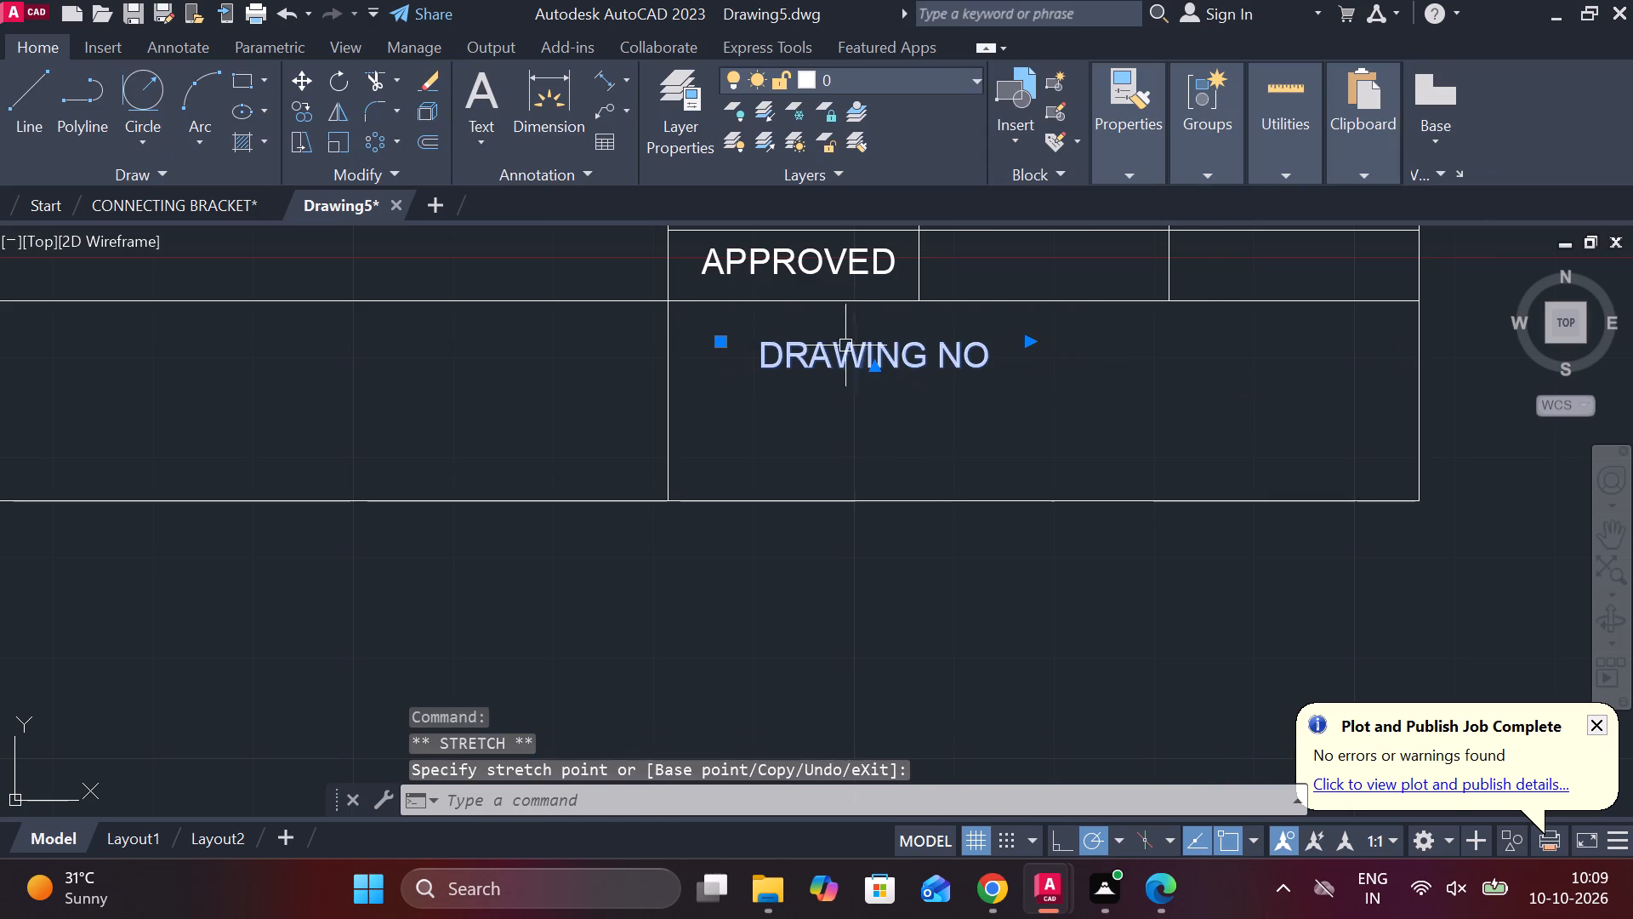
key("Escape")
Add multiline text SHEET NO: 1of1 in the lower-right part of the wide box containing DRAWING NO.
key("space")
middle_click_drag(1194, 420, 1068, 399)
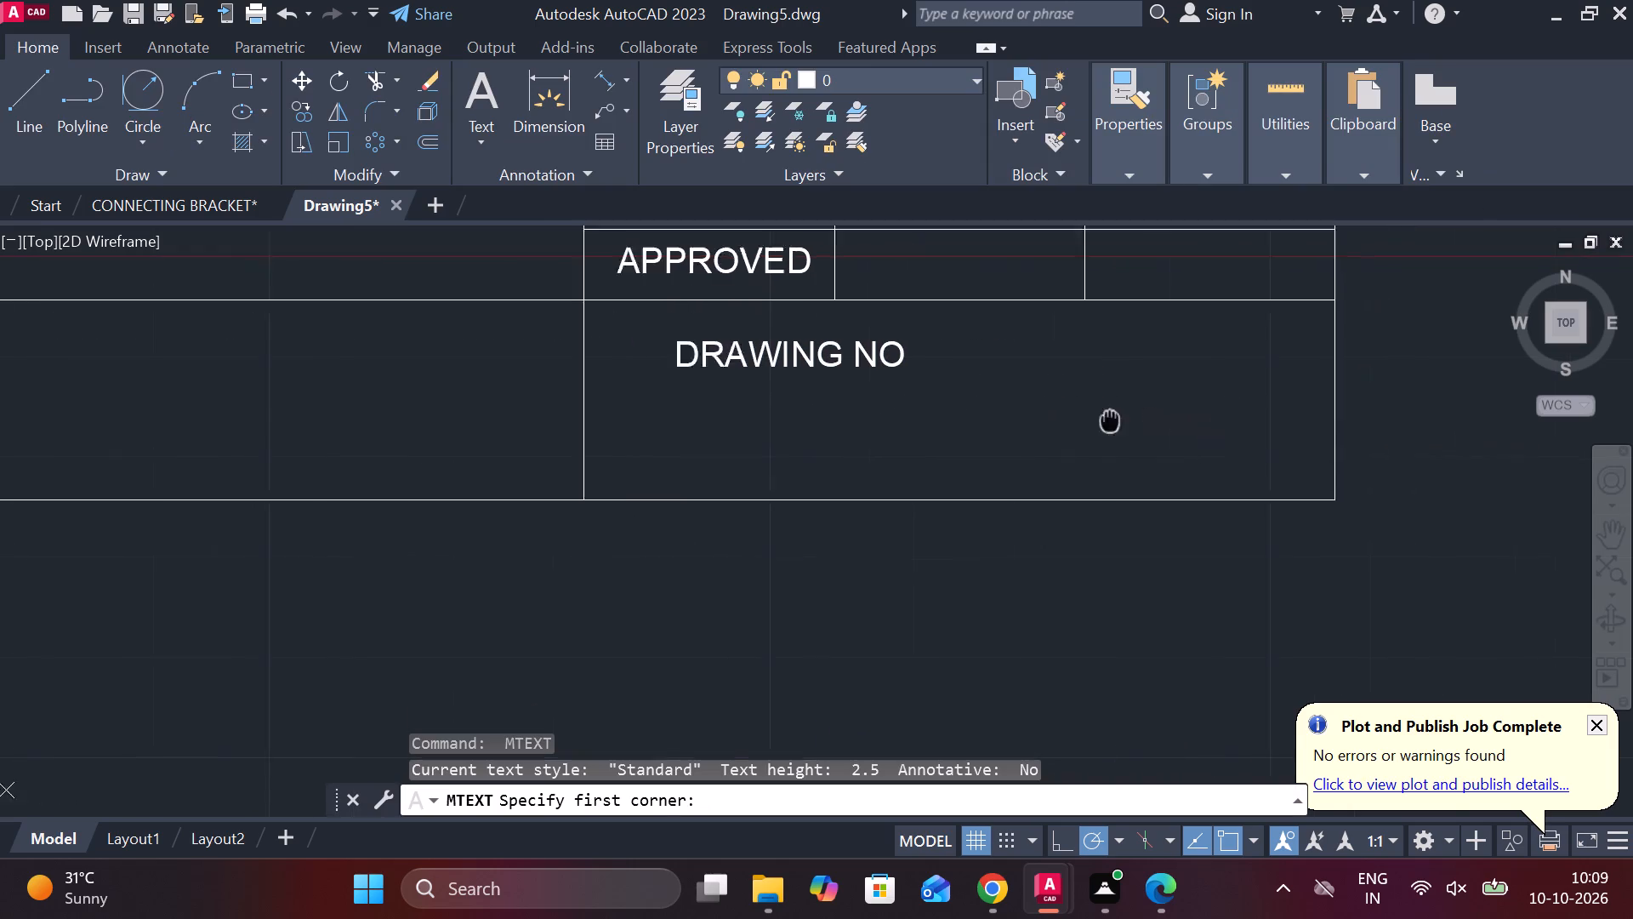
middle_click_drag(1068, 399, 1048, 390)
left_click(979, 403)
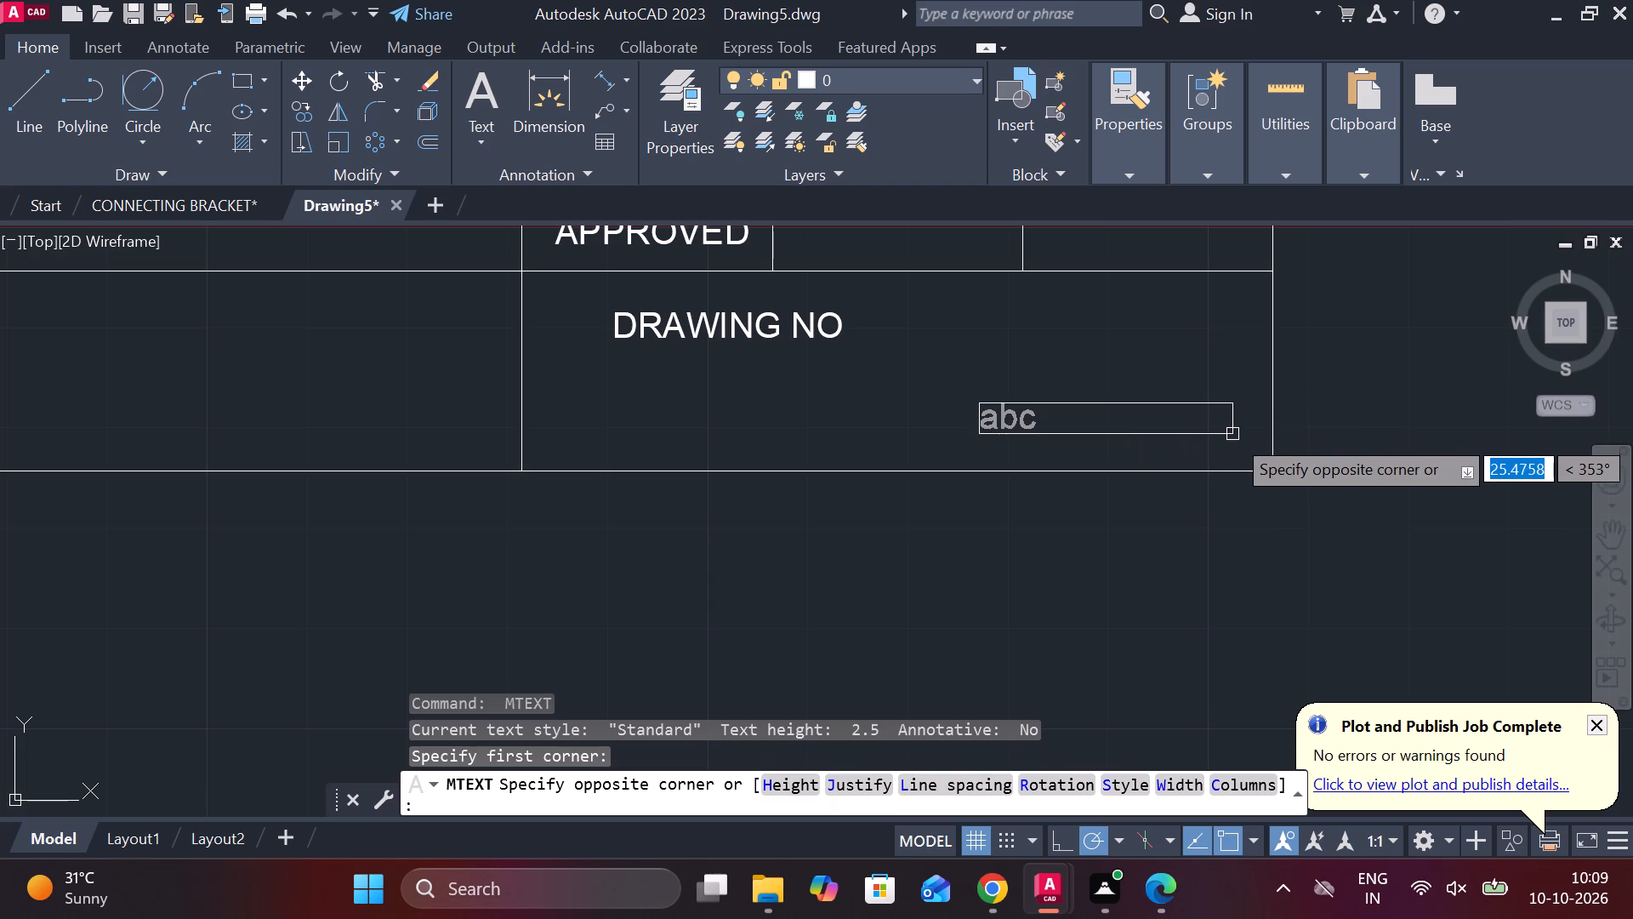
left_click(1247, 447)
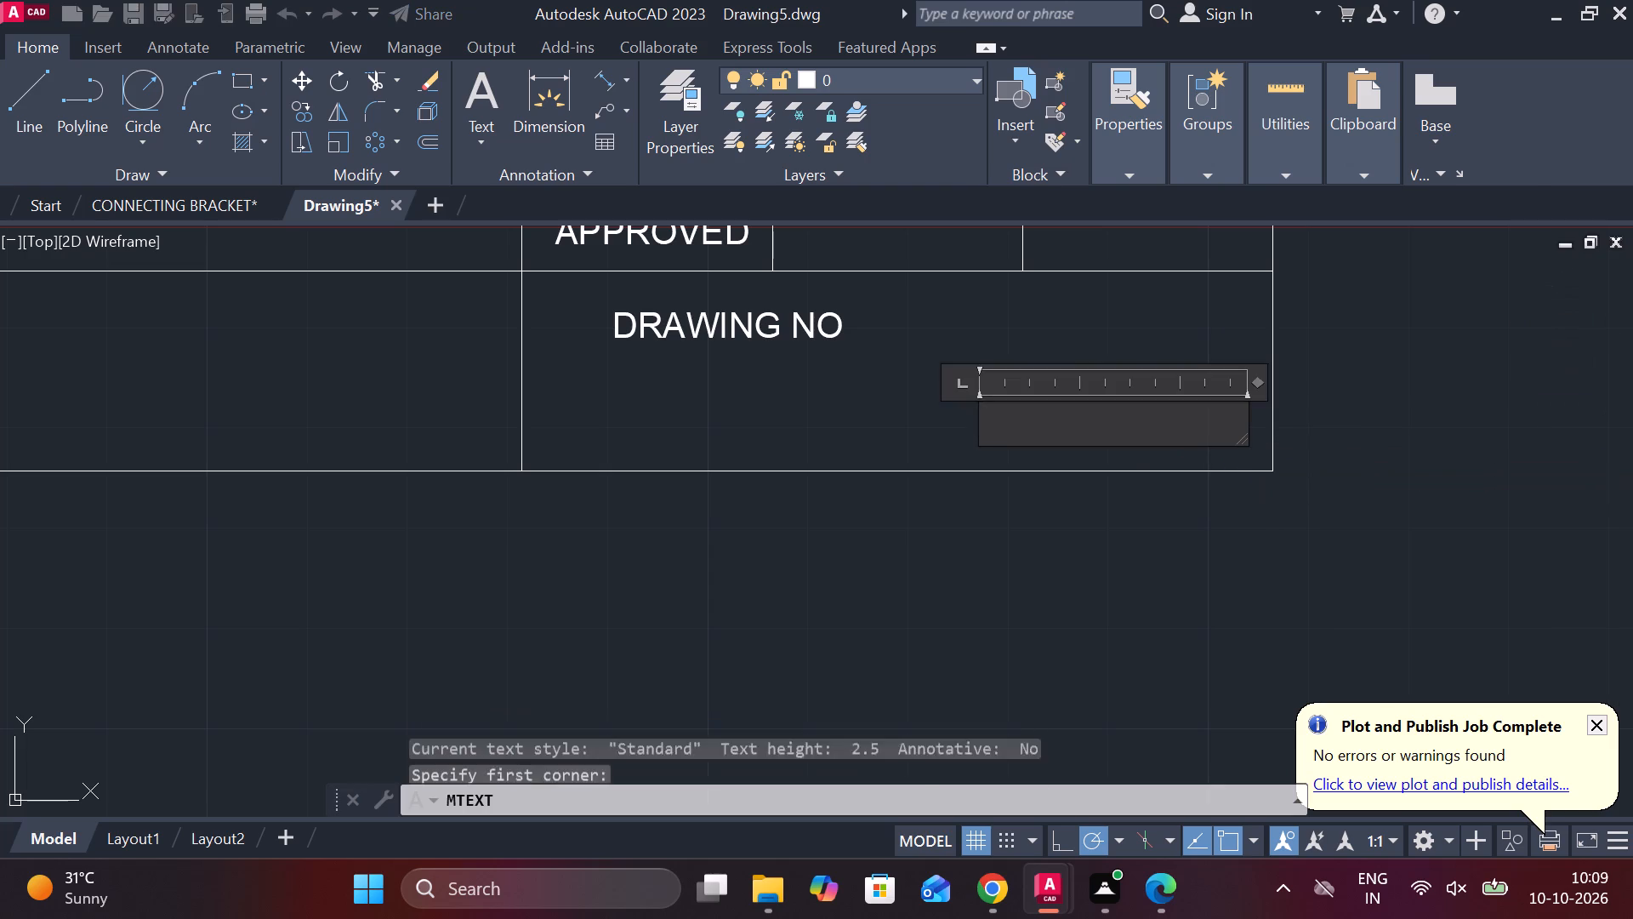
type("SH")
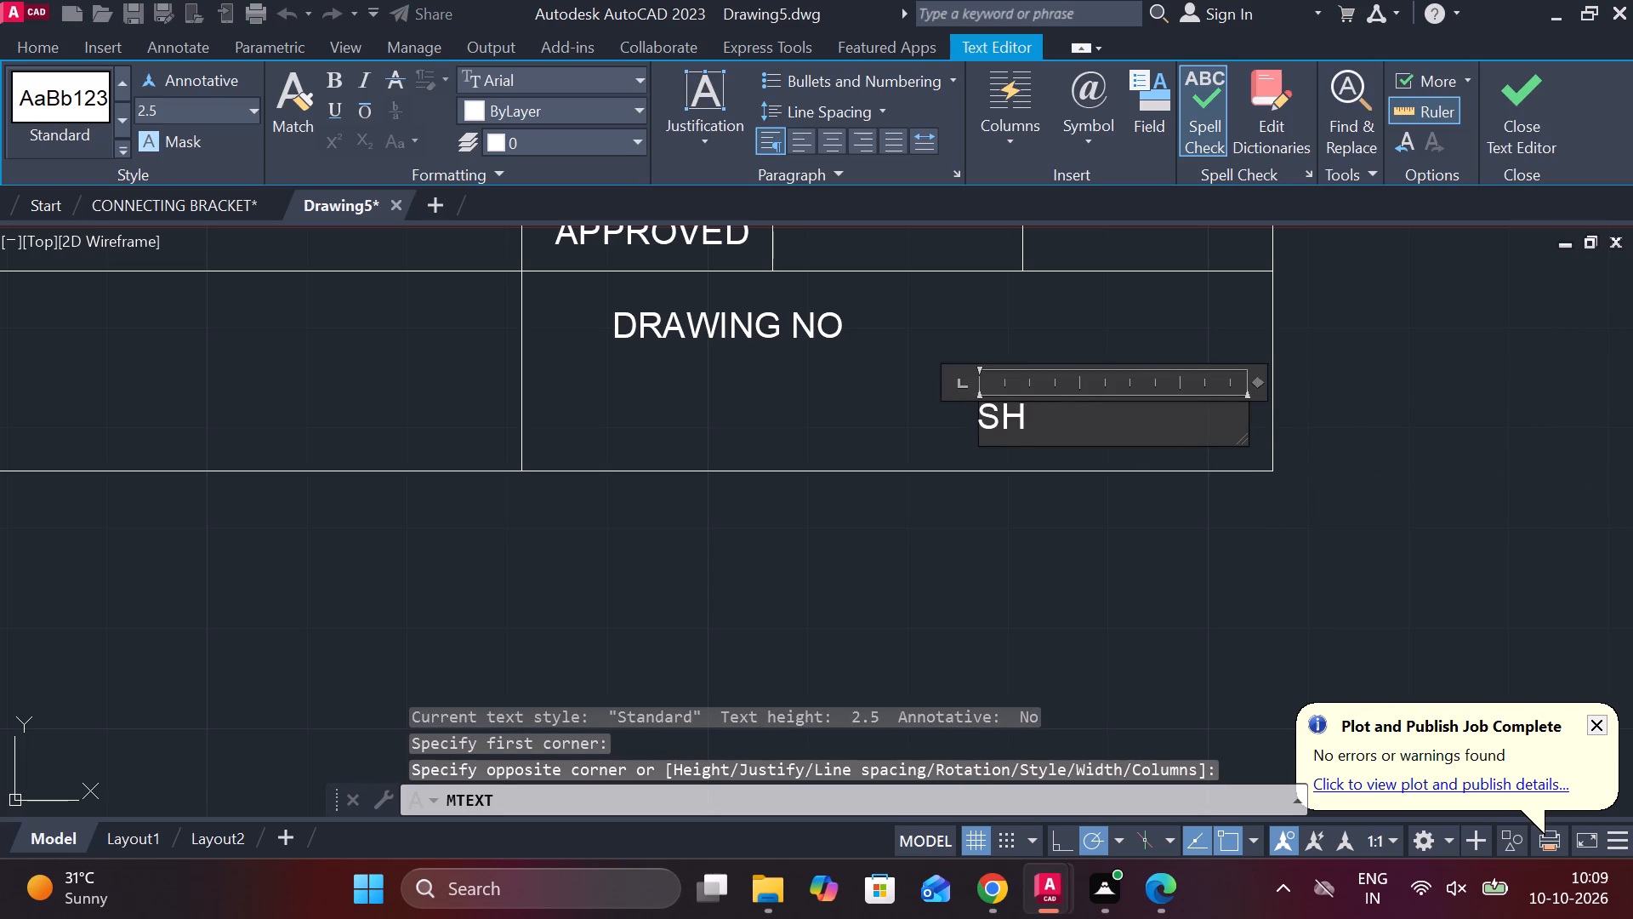
type("EET")
key("space")
type("NO")
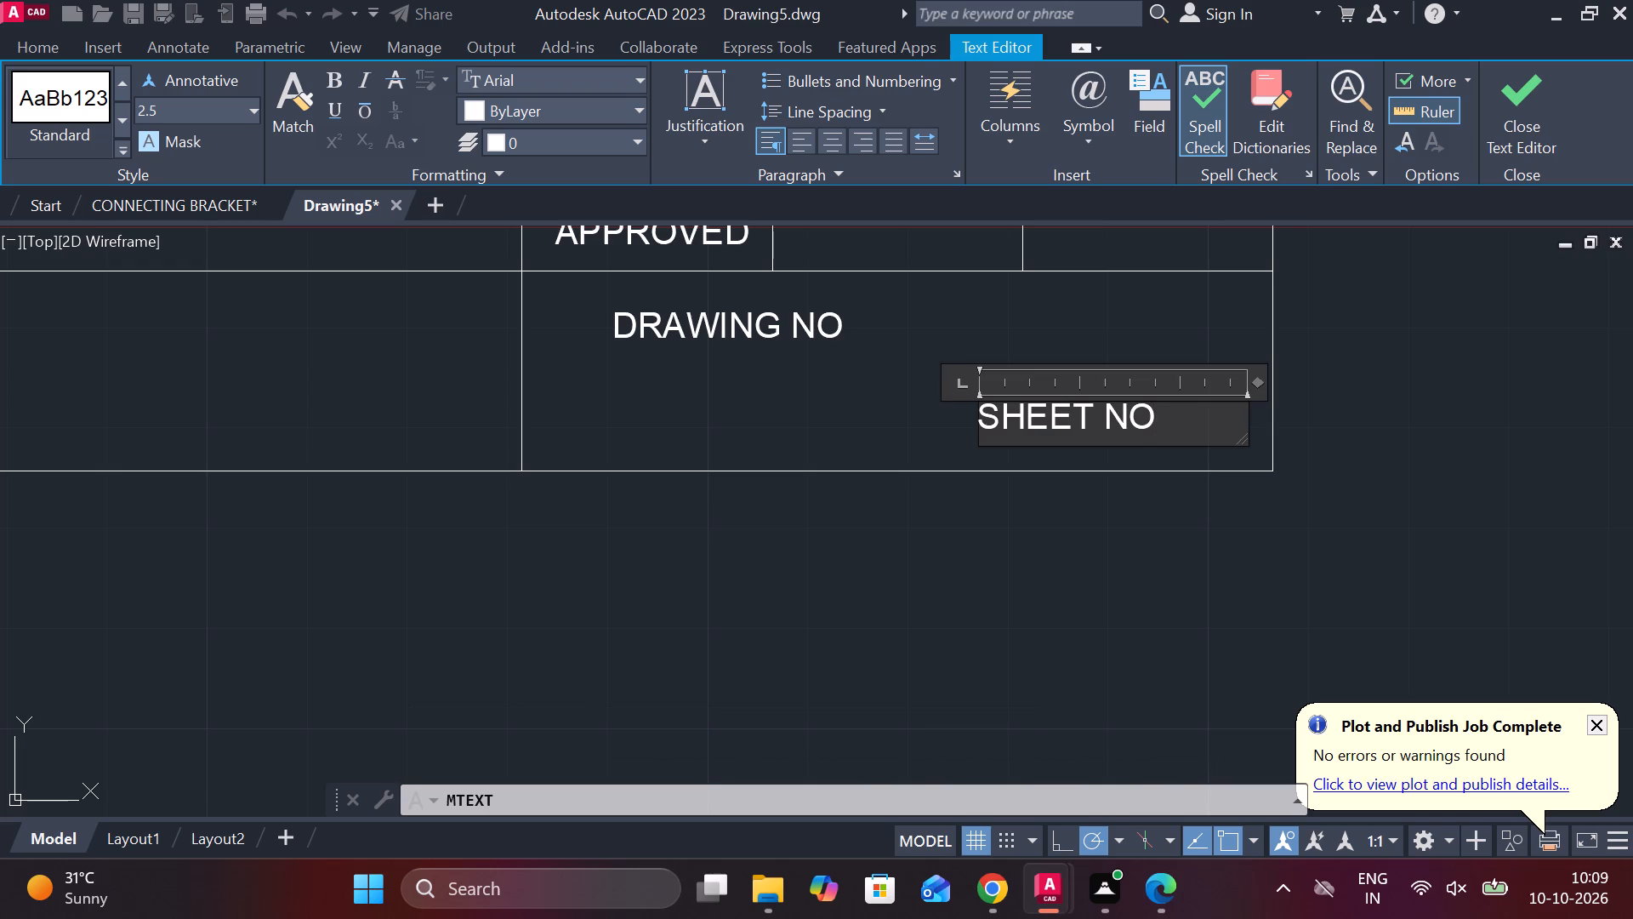
key("shift+colon")
key("space")
type("1")
key("o")
type("f1")
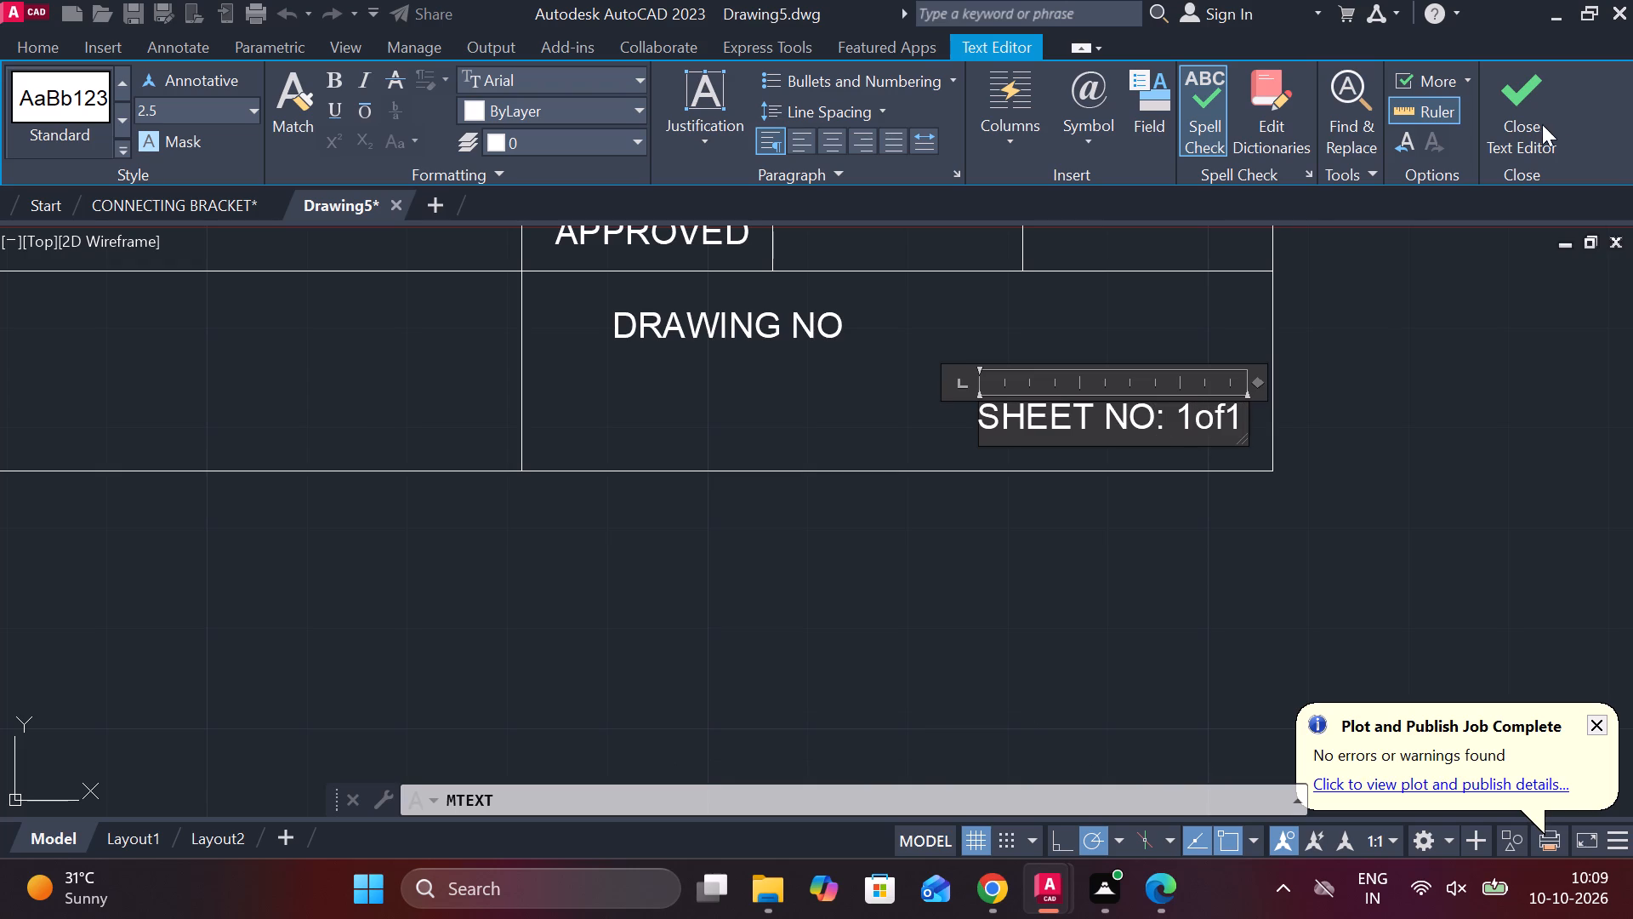
left_click(1538, 119)
Add multiline text AUTO CAD at height 10 in the title block's large empty box, widening its frame to fit one line.
scroll(1306, 232, "down", 1)
middle_click_drag(808, 342, 1056, 399)
key("space")
scroll(839, 343, "up", 1)
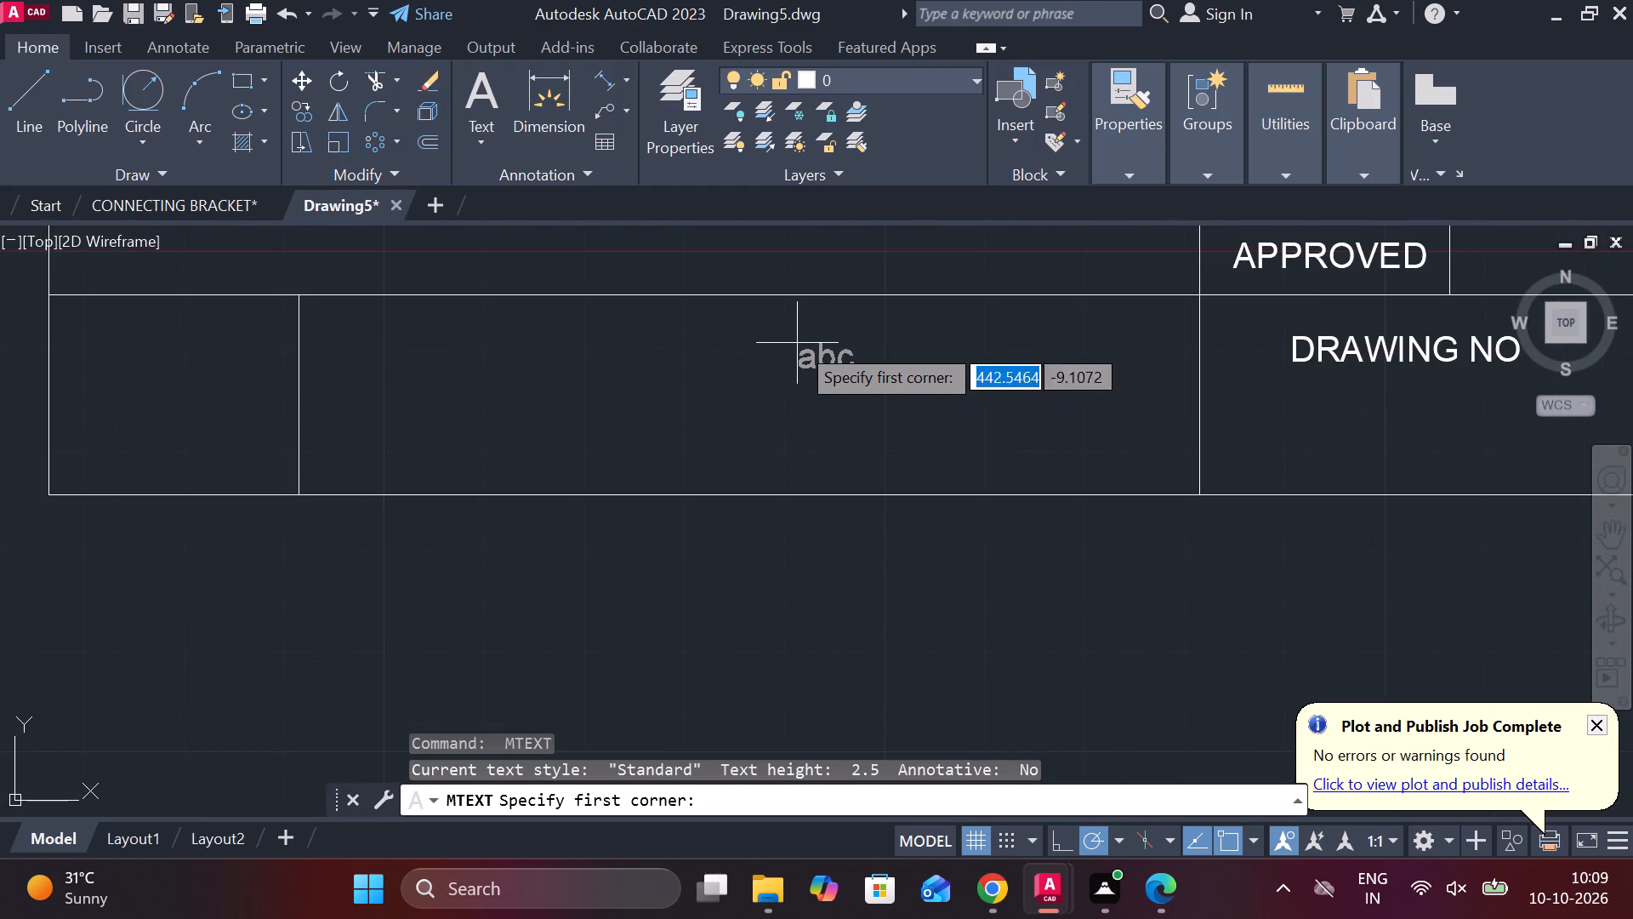
middle_click_drag(714, 342, 958, 410)
scroll(931, 404, "down", 1)
scroll(729, 394, "up", 1)
middle_click_drag(726, 392, 734, 393)
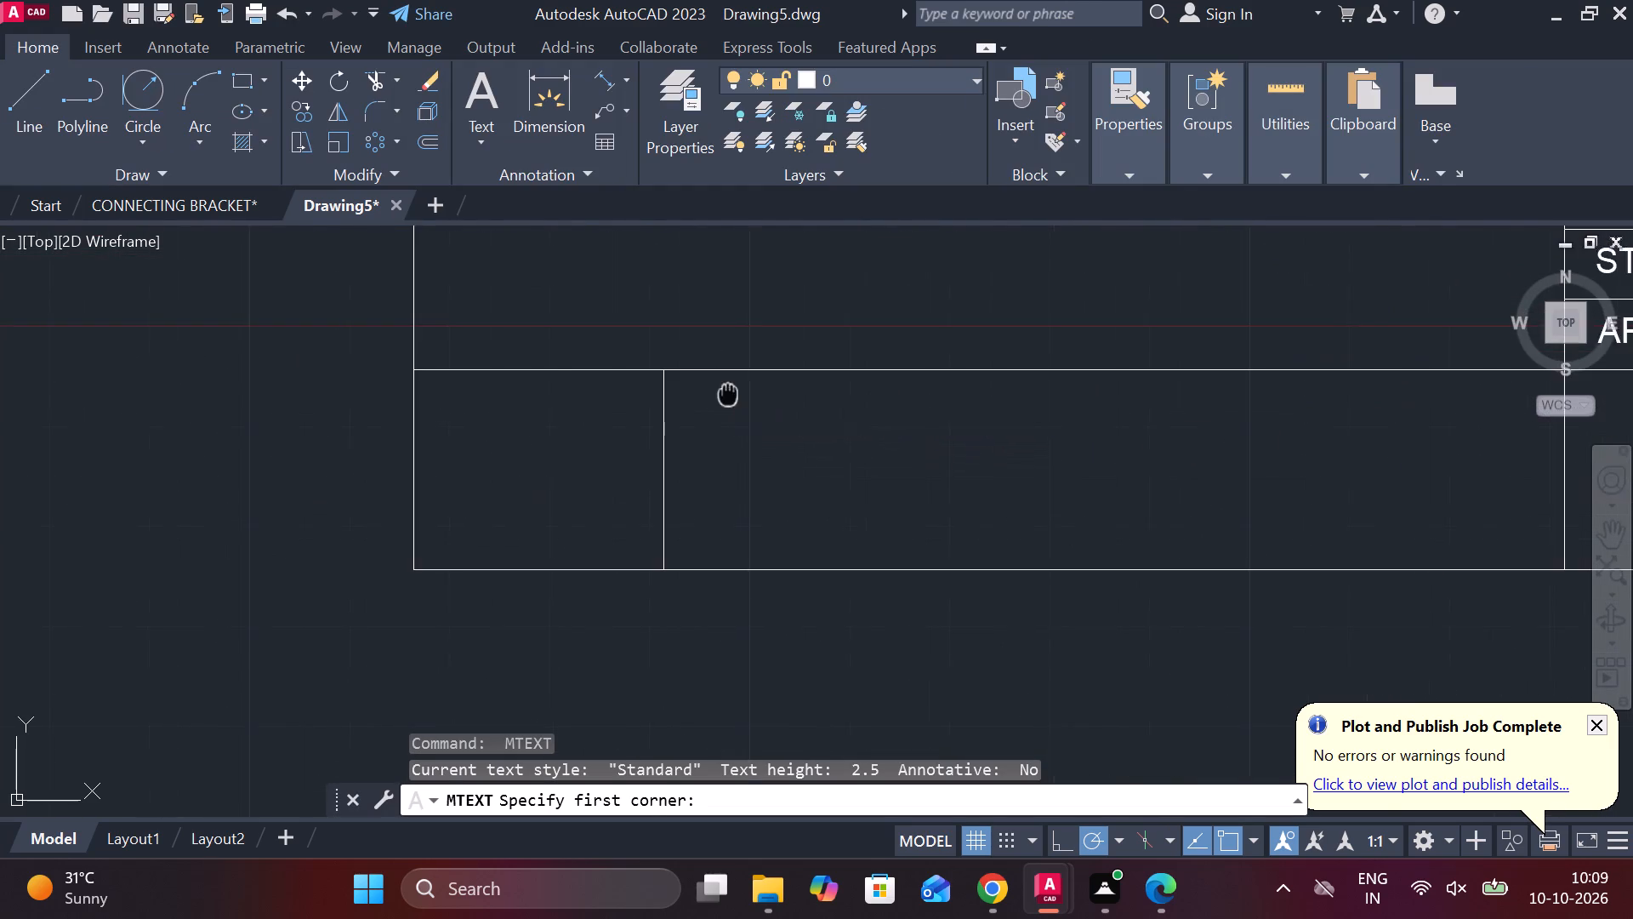
middle_click_drag(734, 393, 779, 373)
scroll(502, 386, "up", 2)
middle_click(502, 388)
scroll(632, 389, "down", 2)
middle_click_drag(801, 335, 550, 620)
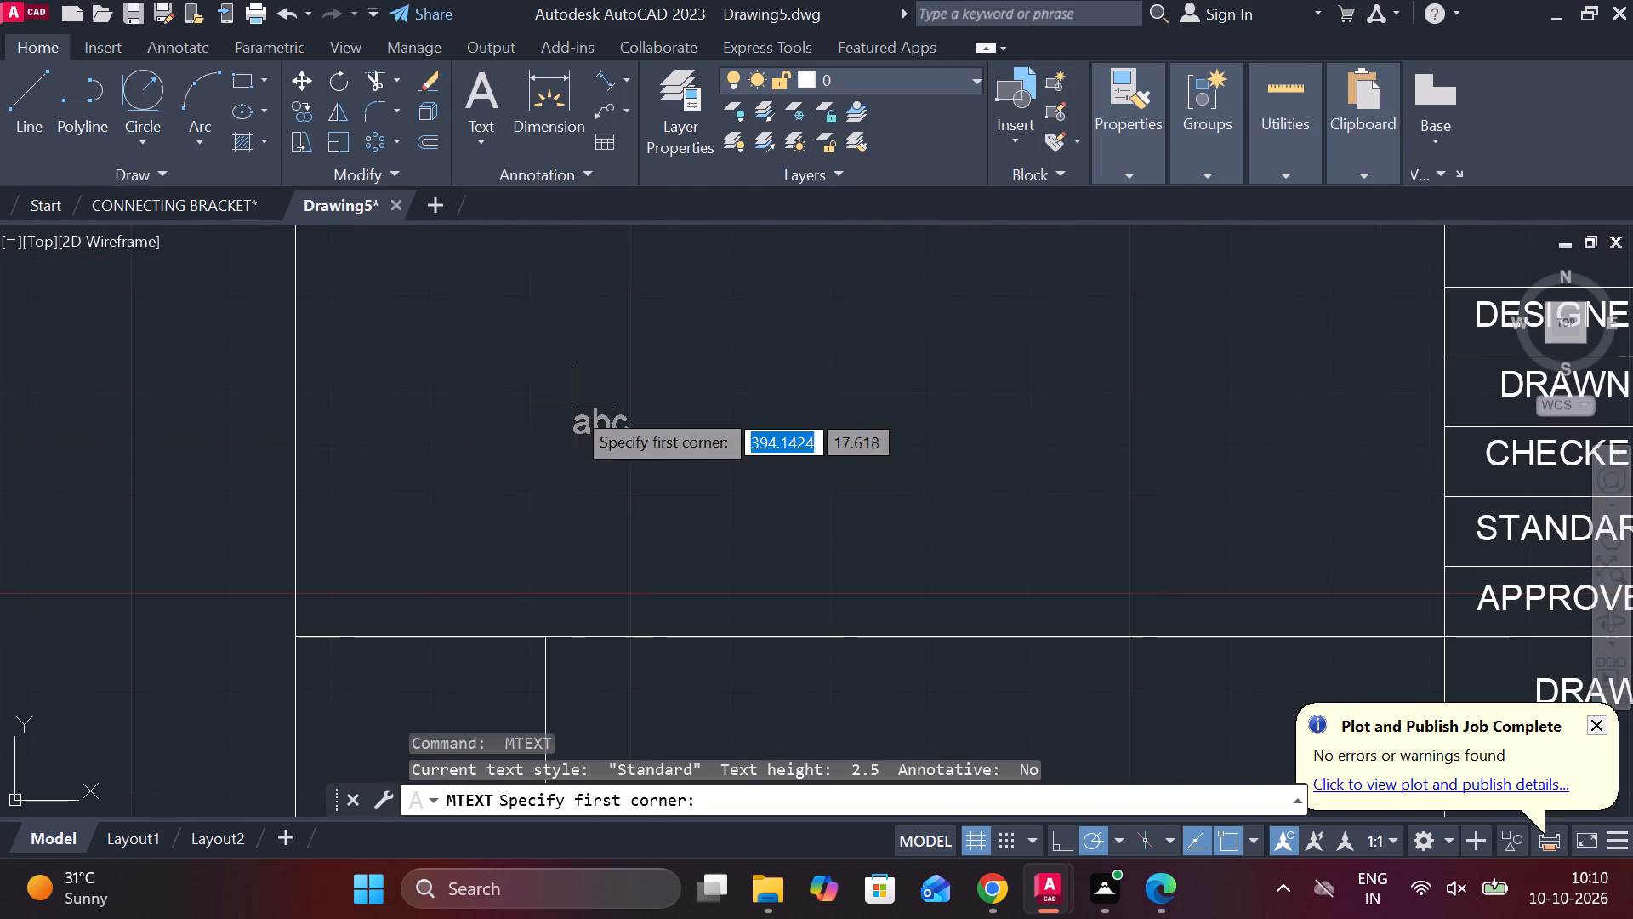
left_click_drag(640, 315, 710, 351)
left_click(1187, 461)
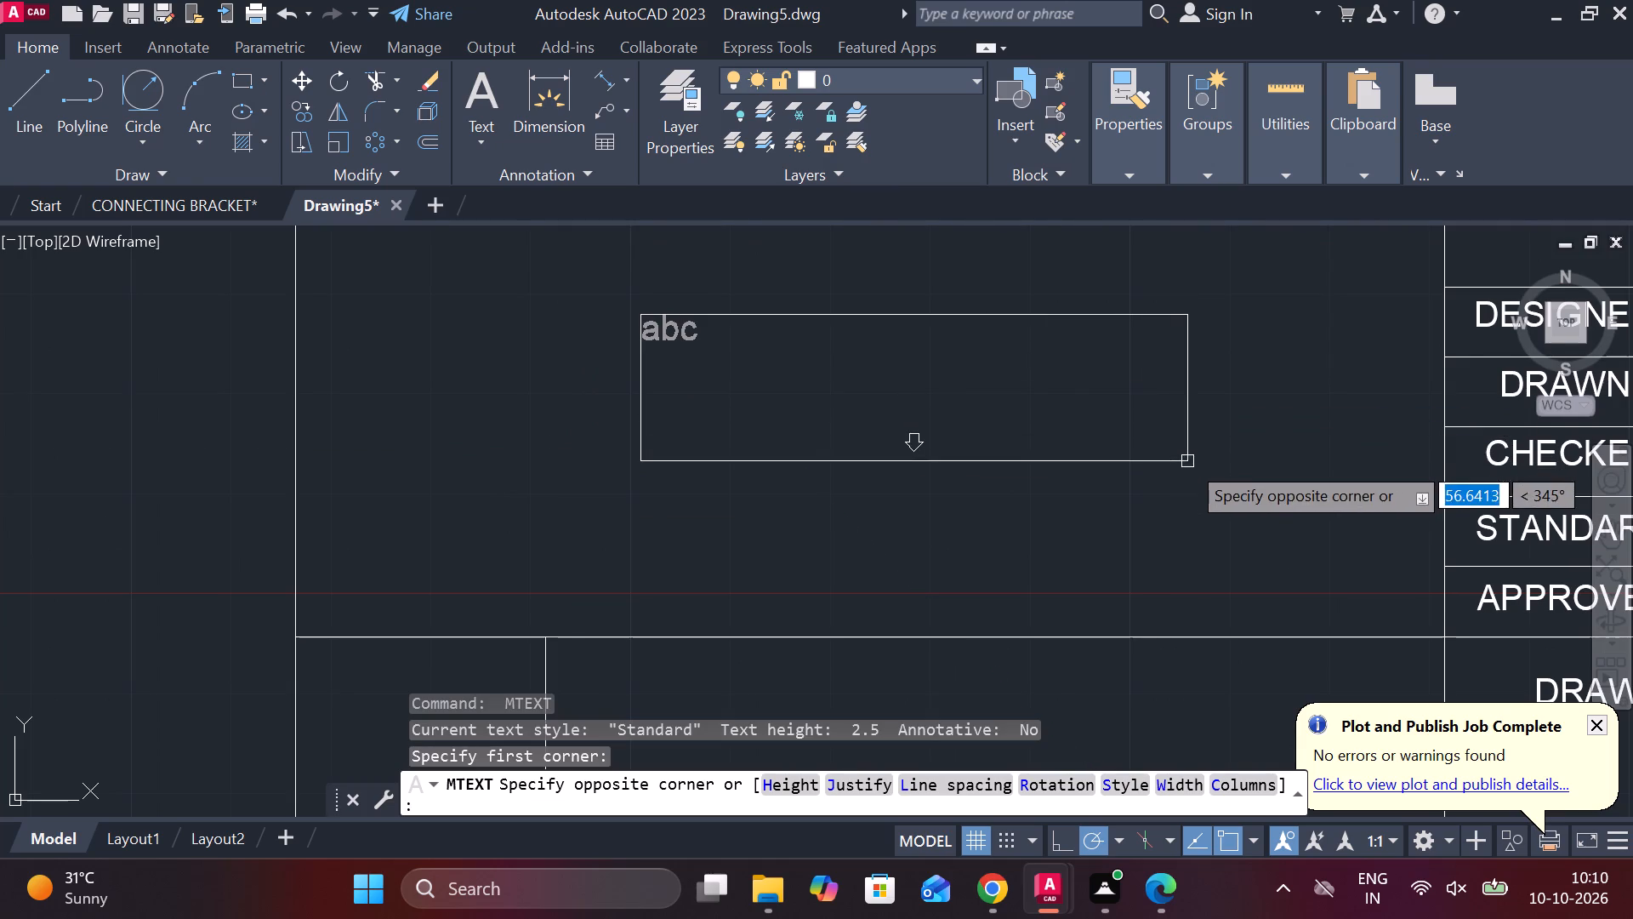
left_click(264, 114)
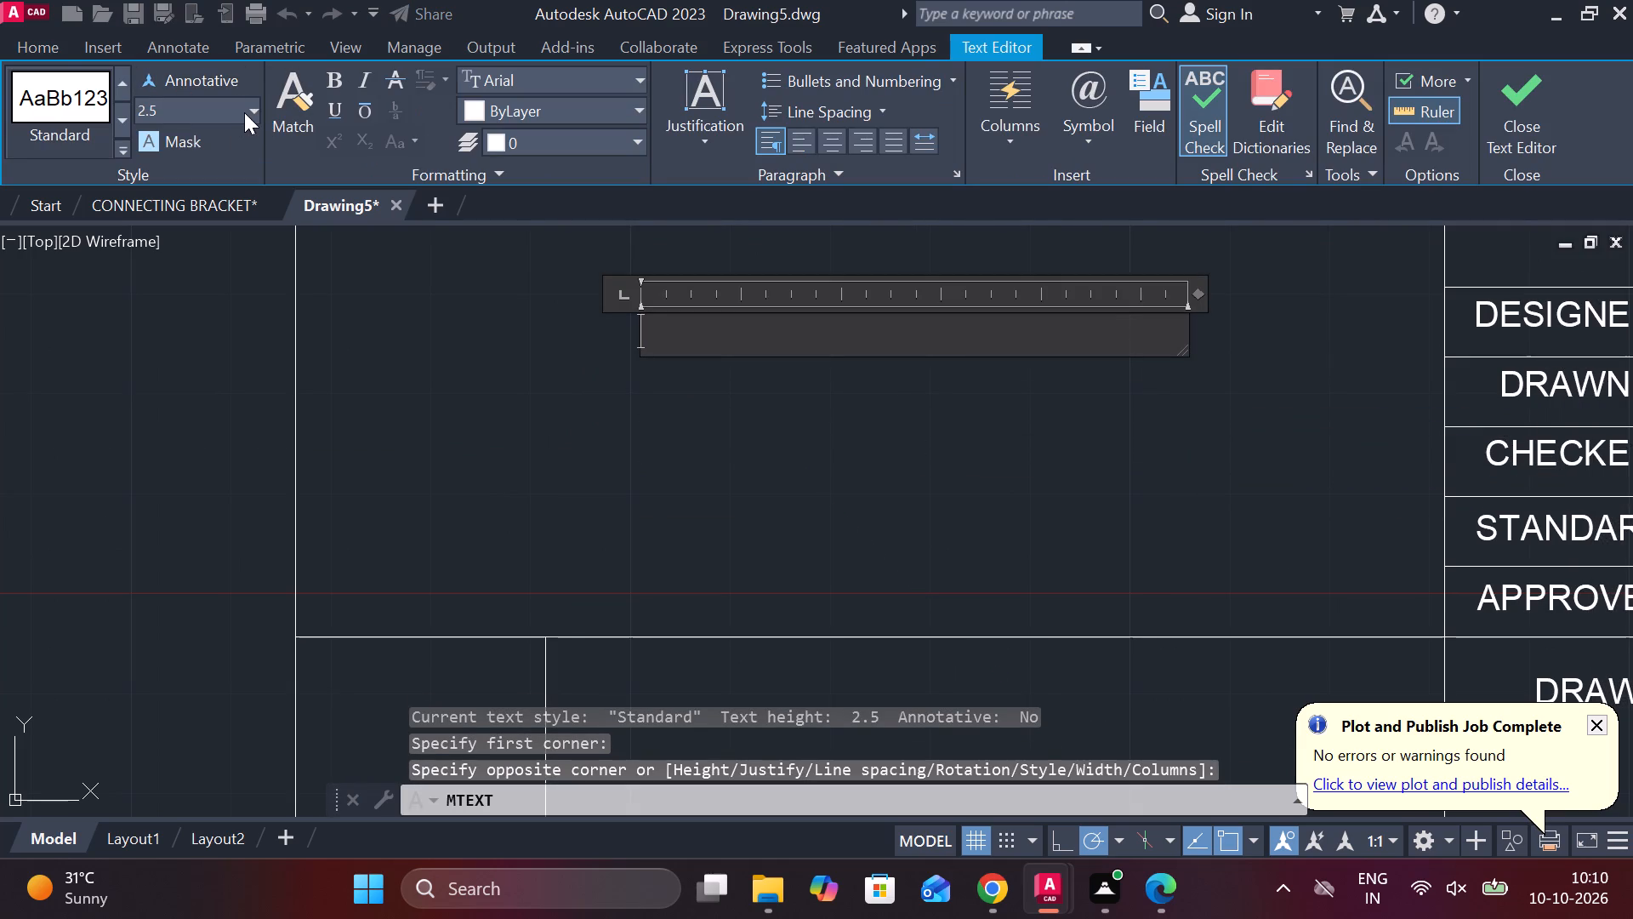
left_click(244, 112)
left_click(244, 106)
left_click(252, 108)
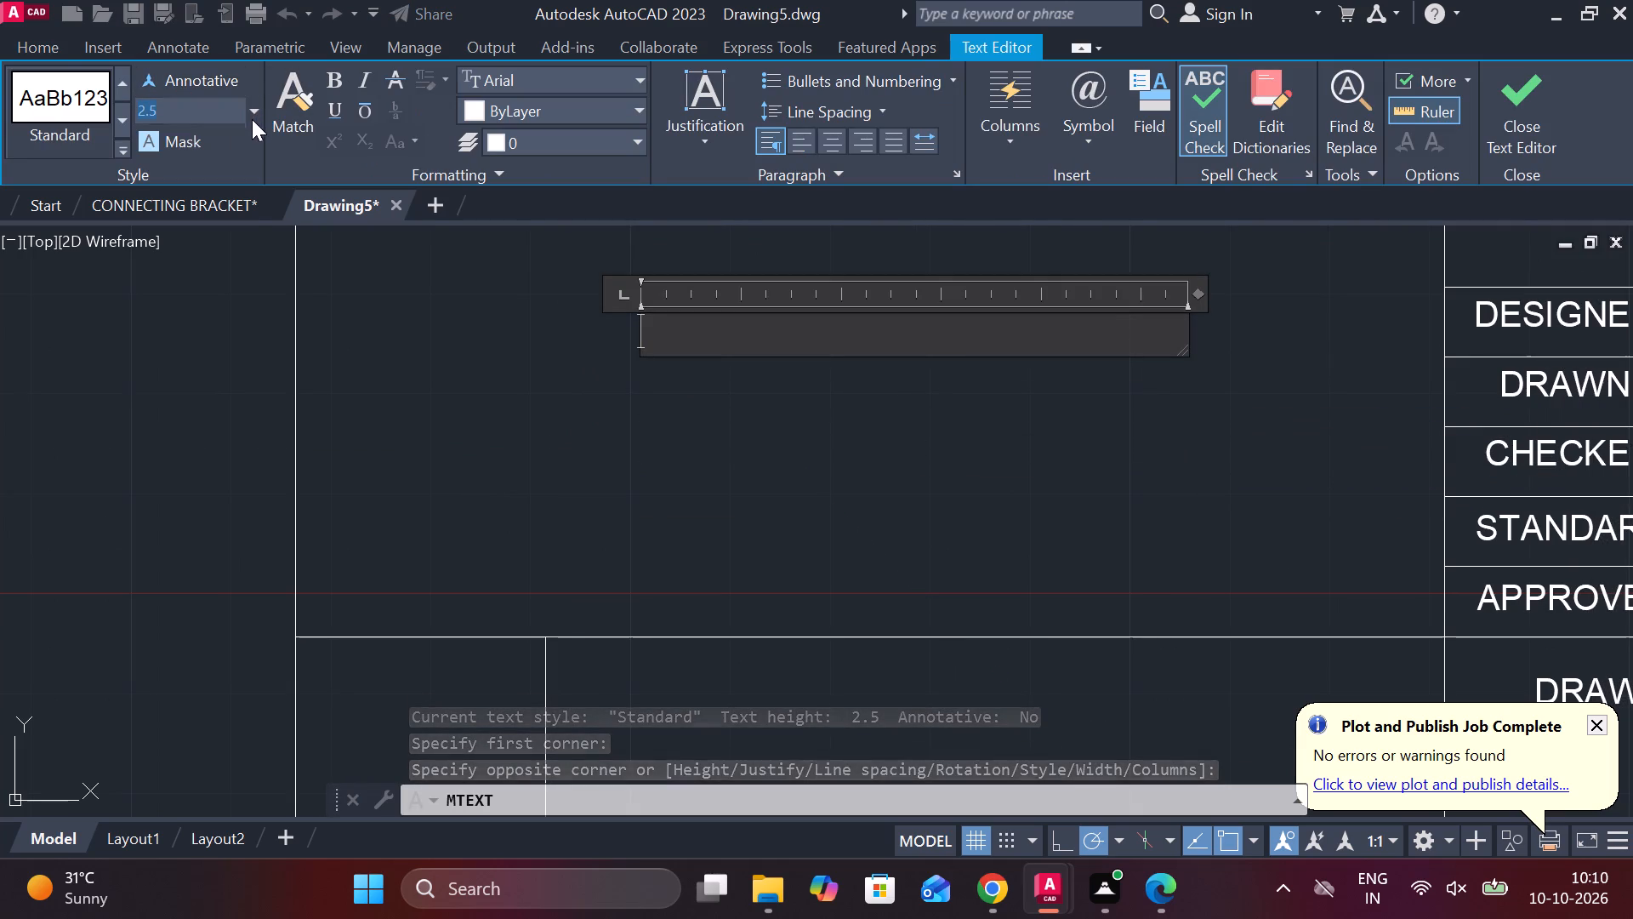
left_click(172, 255)
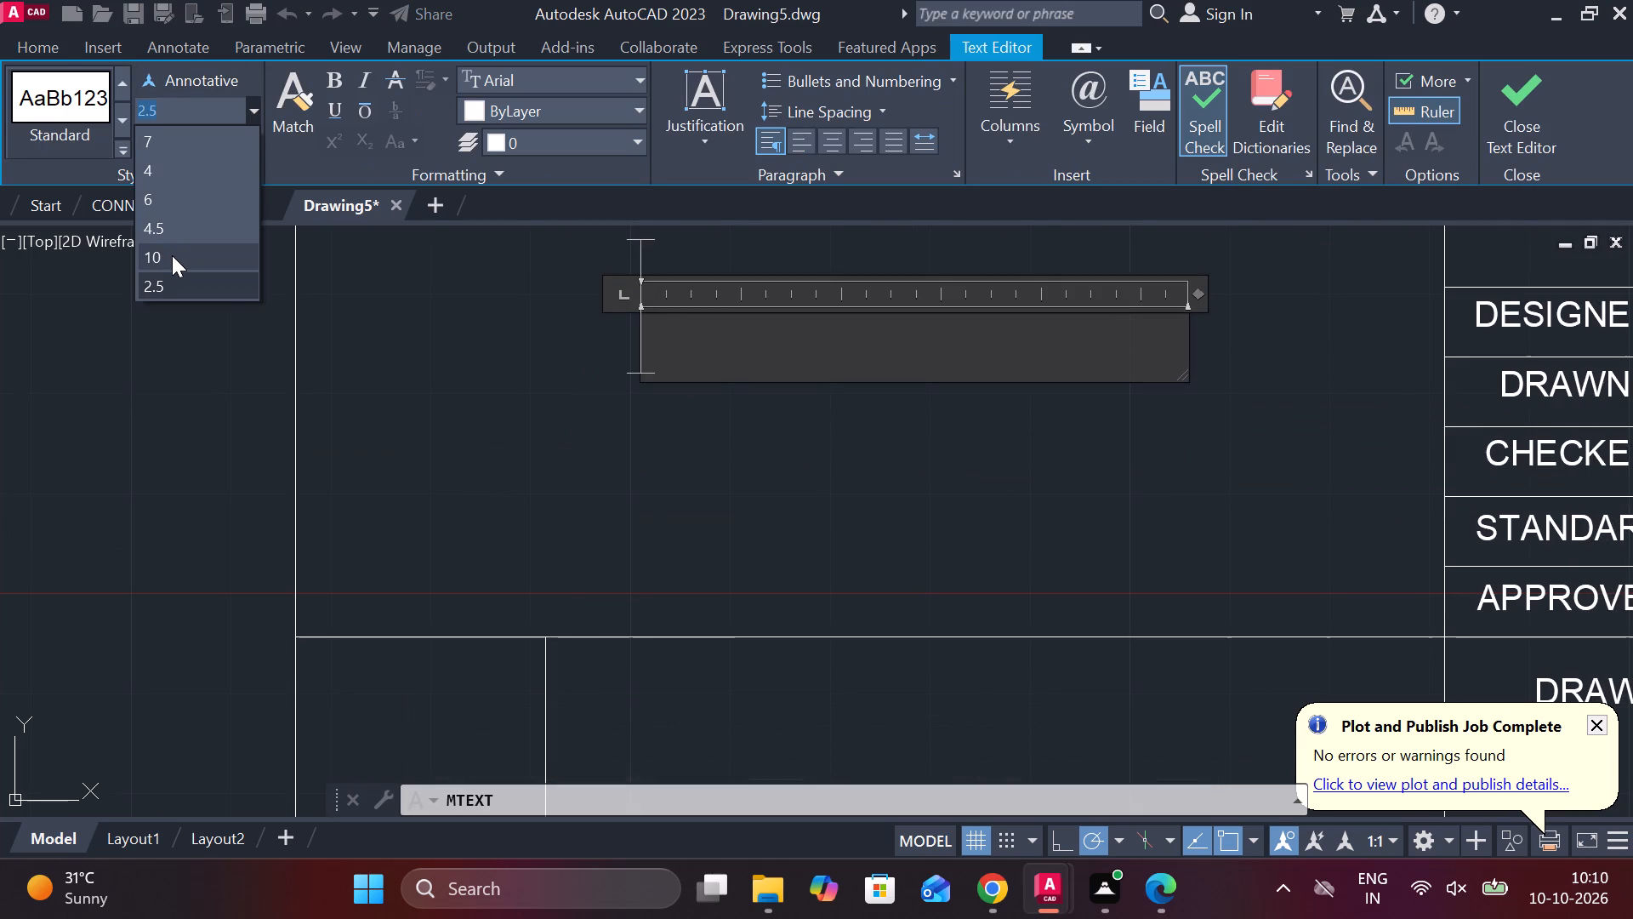
type("AUT")
type("O CAD")
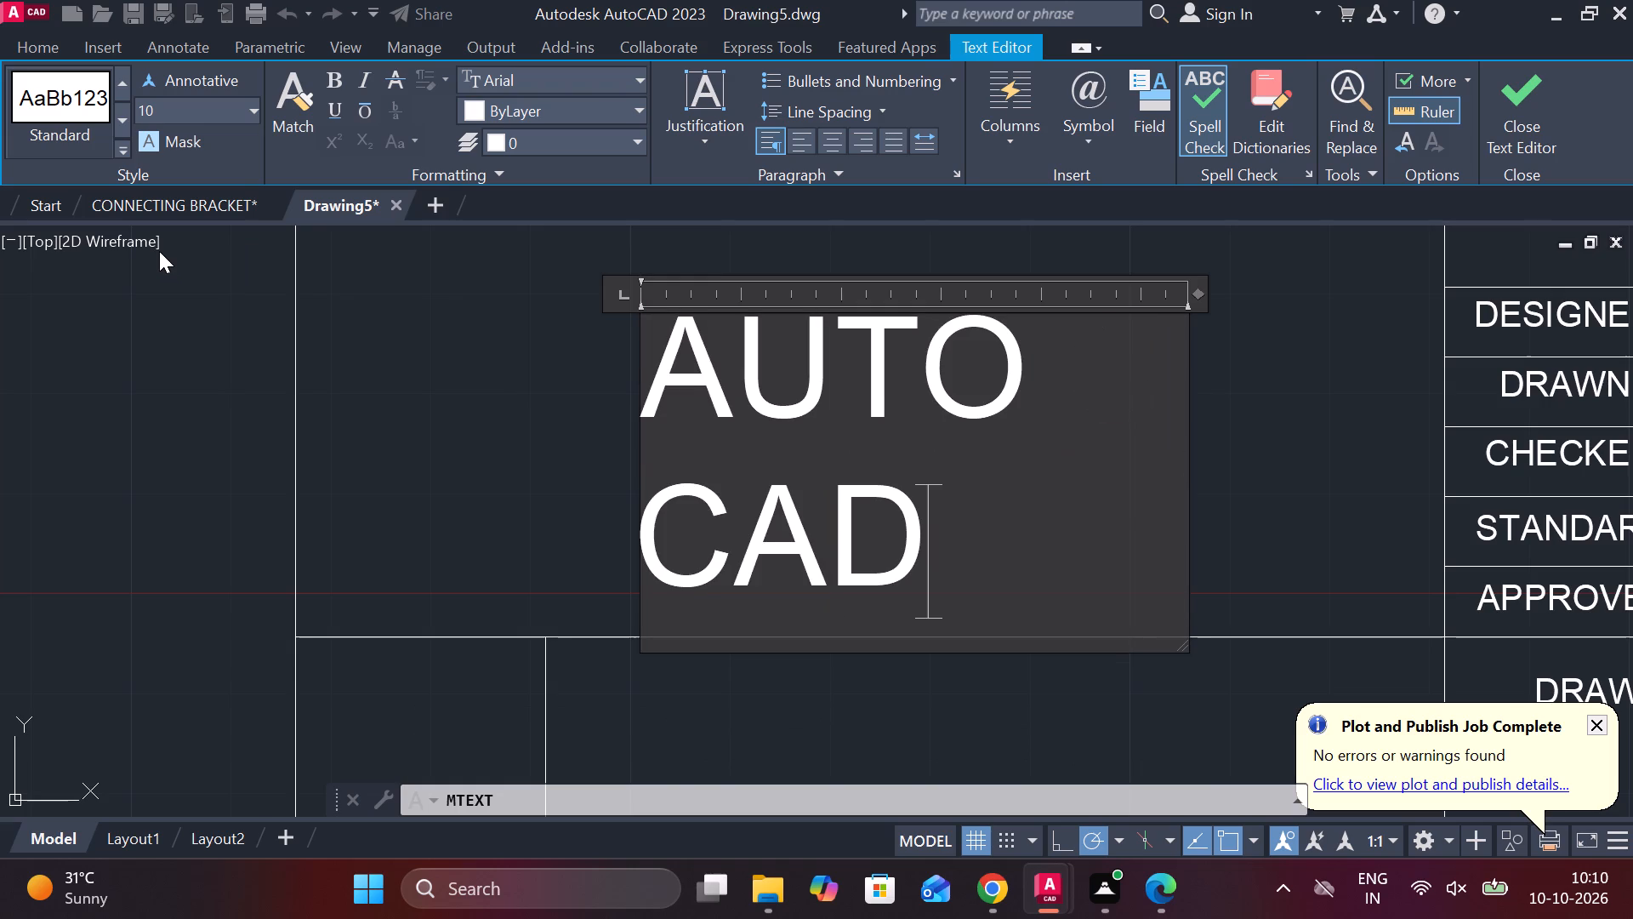
middle_click_drag(1189, 386, 817, 372)
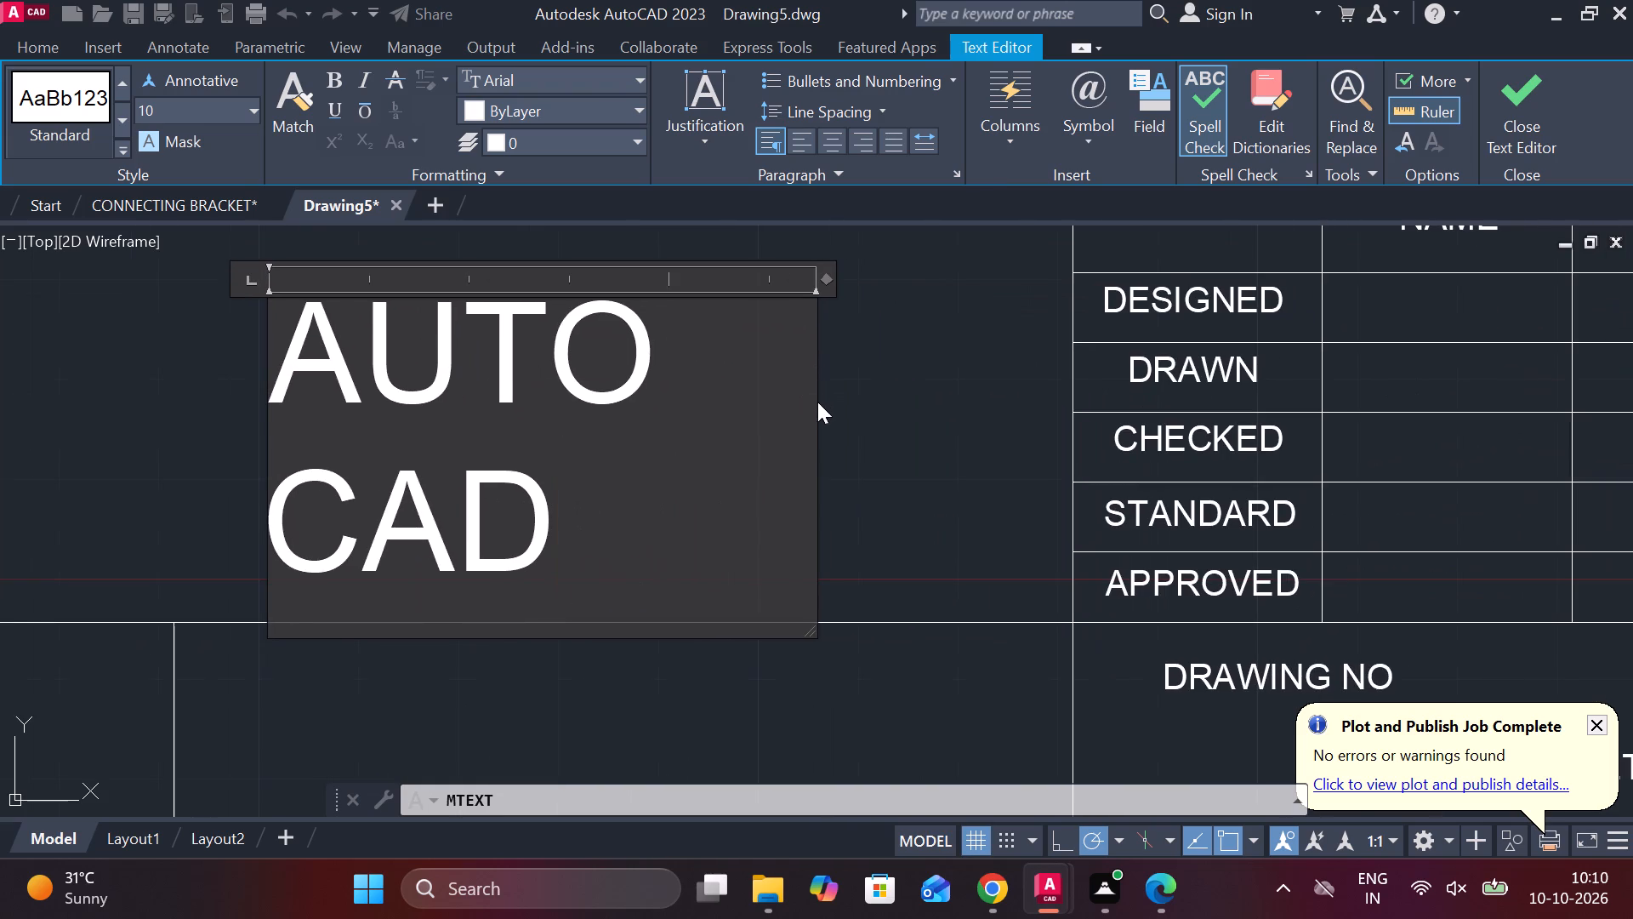
left_click_drag(813, 411, 997, 329)
left_click(1508, 136)
Shift the AUTO CAD text leftward so it sits roughly centred across its large box.
scroll(1003, 358, "down", 2)
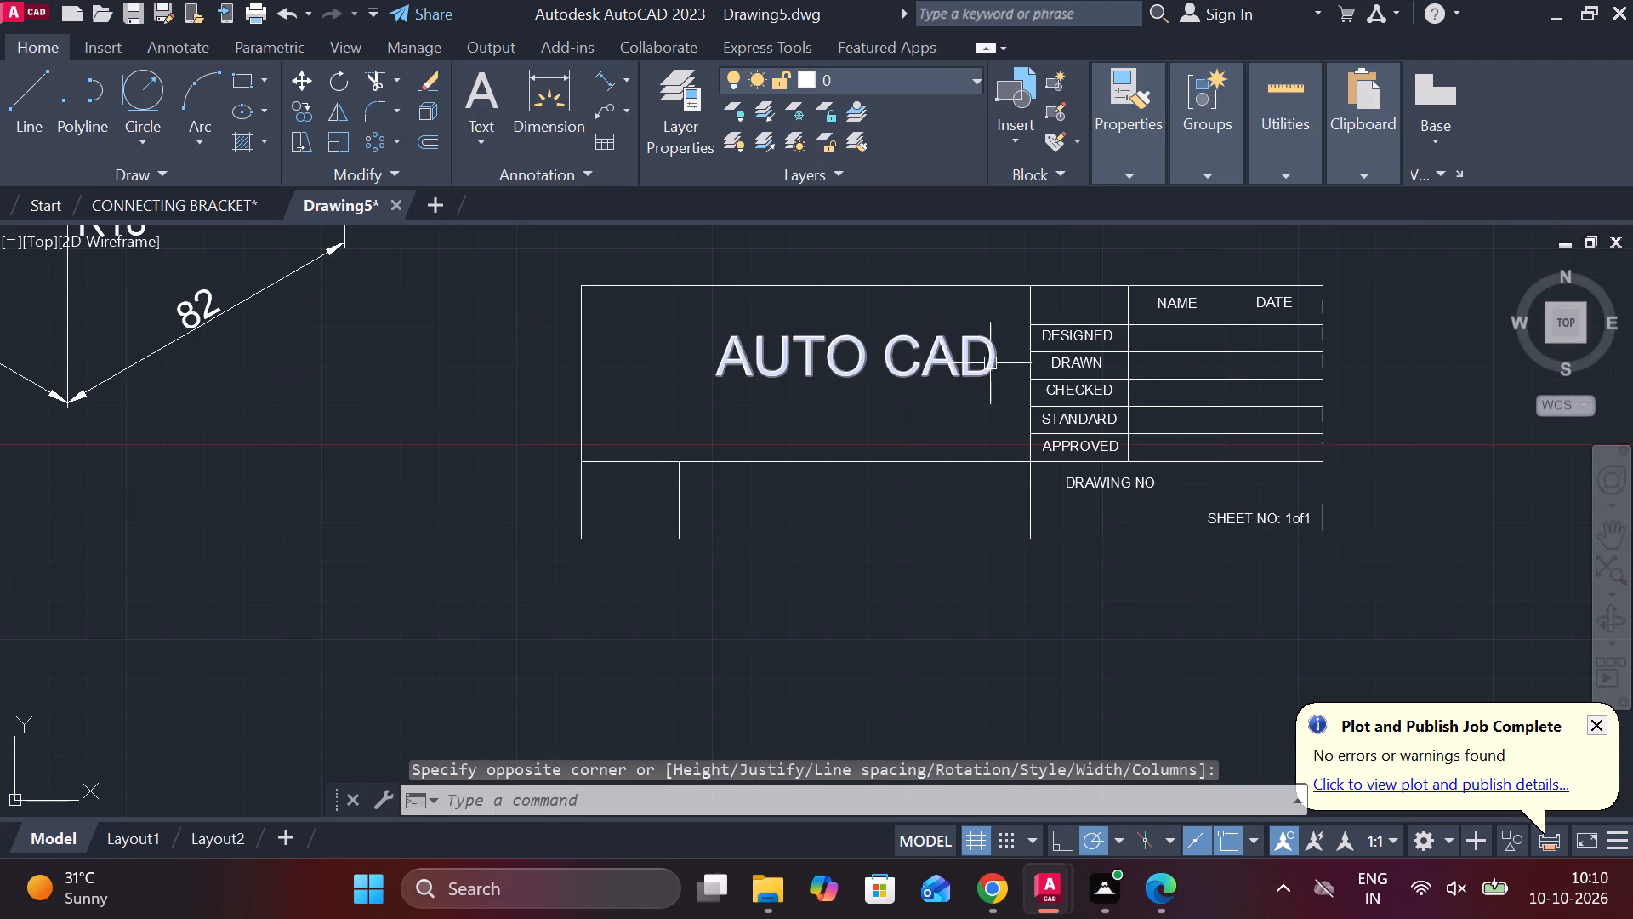
left_click(794, 348)
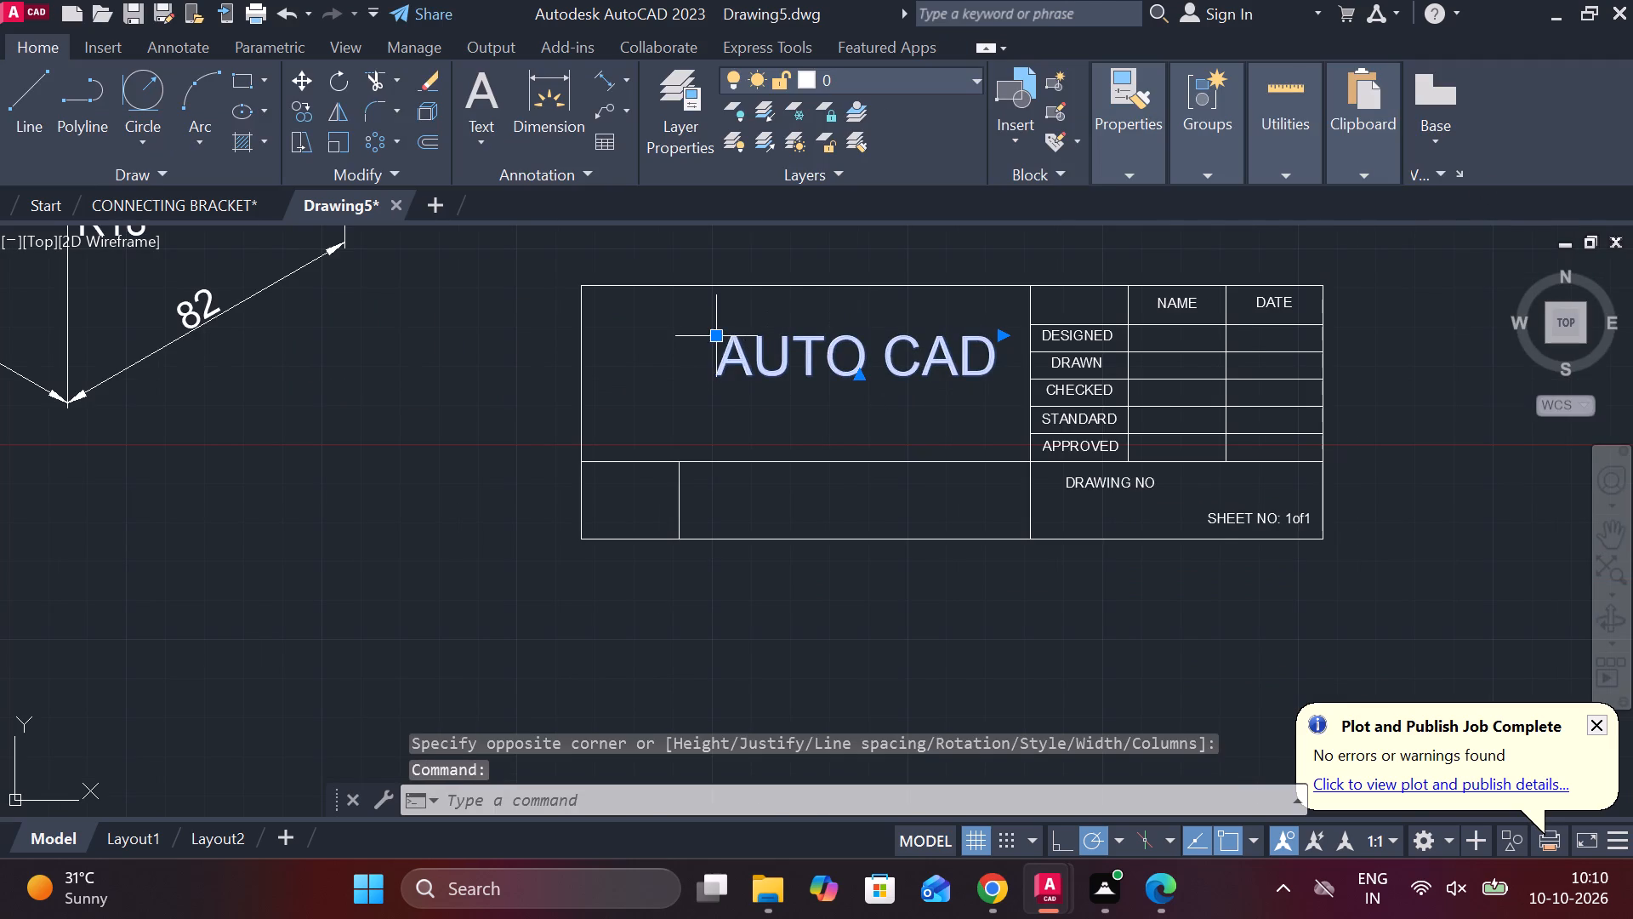
left_click(716, 337)
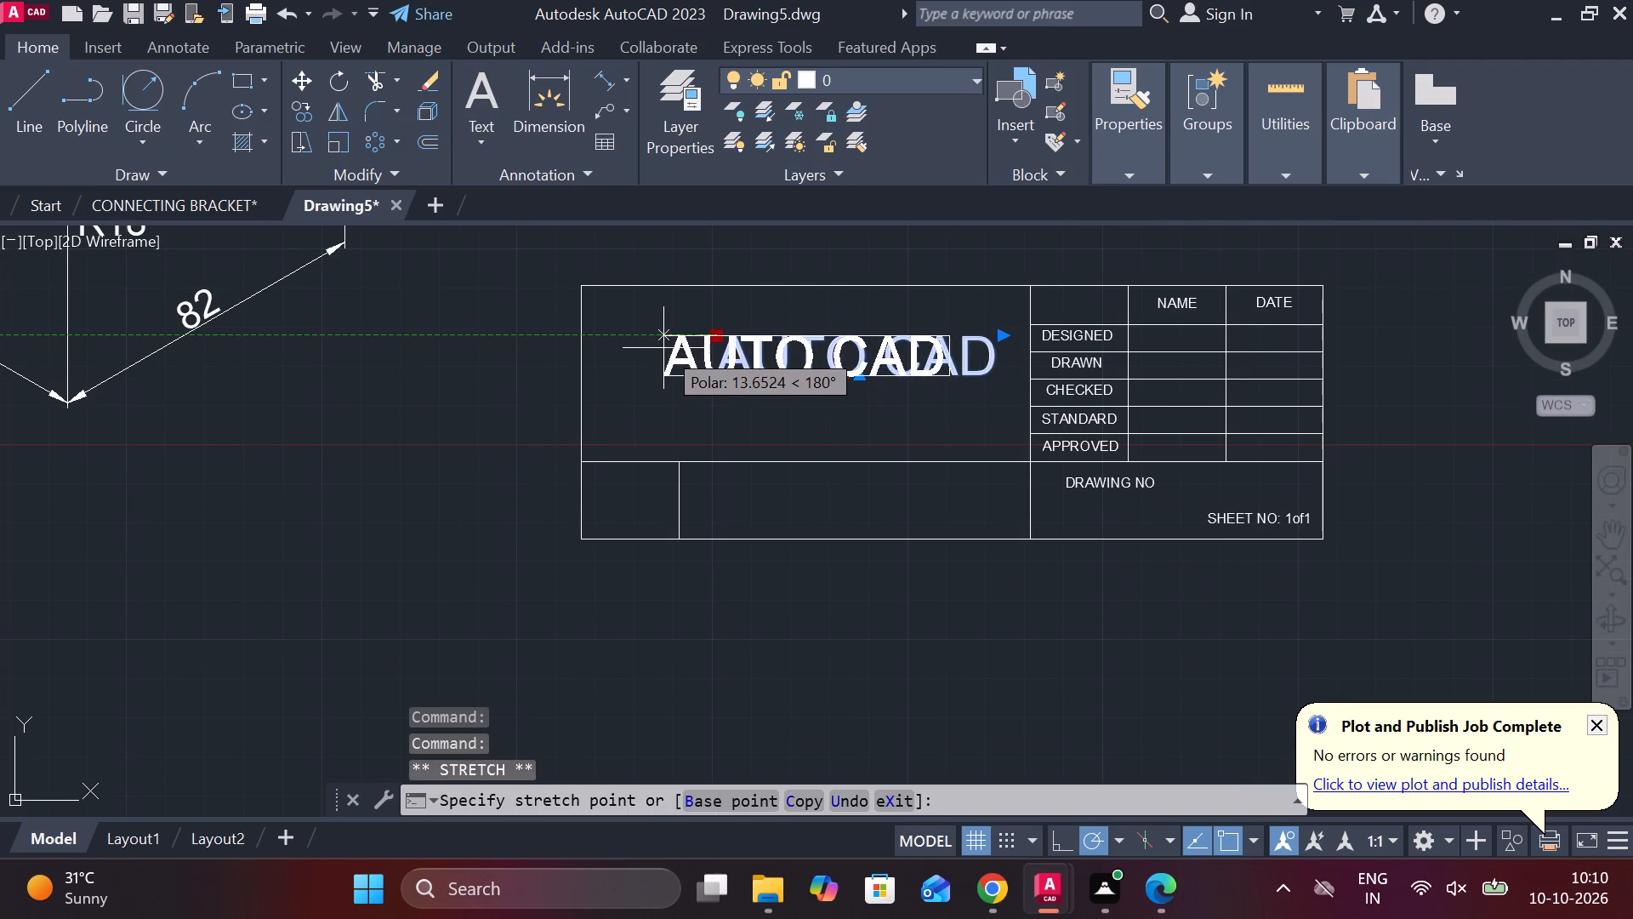
scroll(663, 348, "up", 2)
left_click(651, 360)
scroll(663, 360, "down", 5)
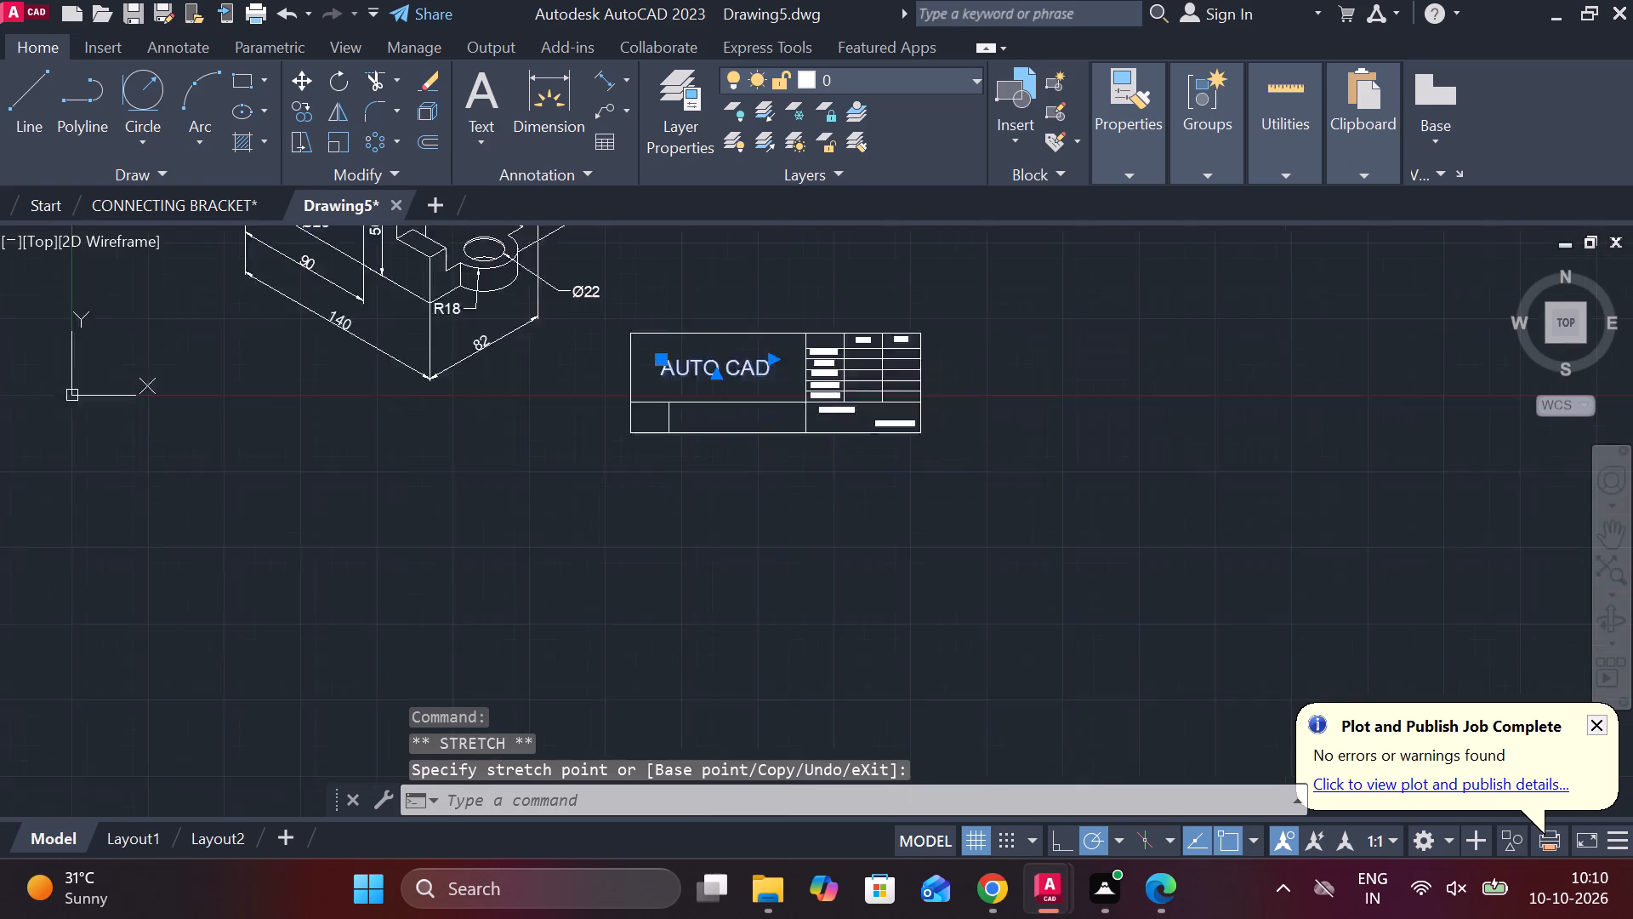
scroll(754, 431, "up", 3)
key("Escape")
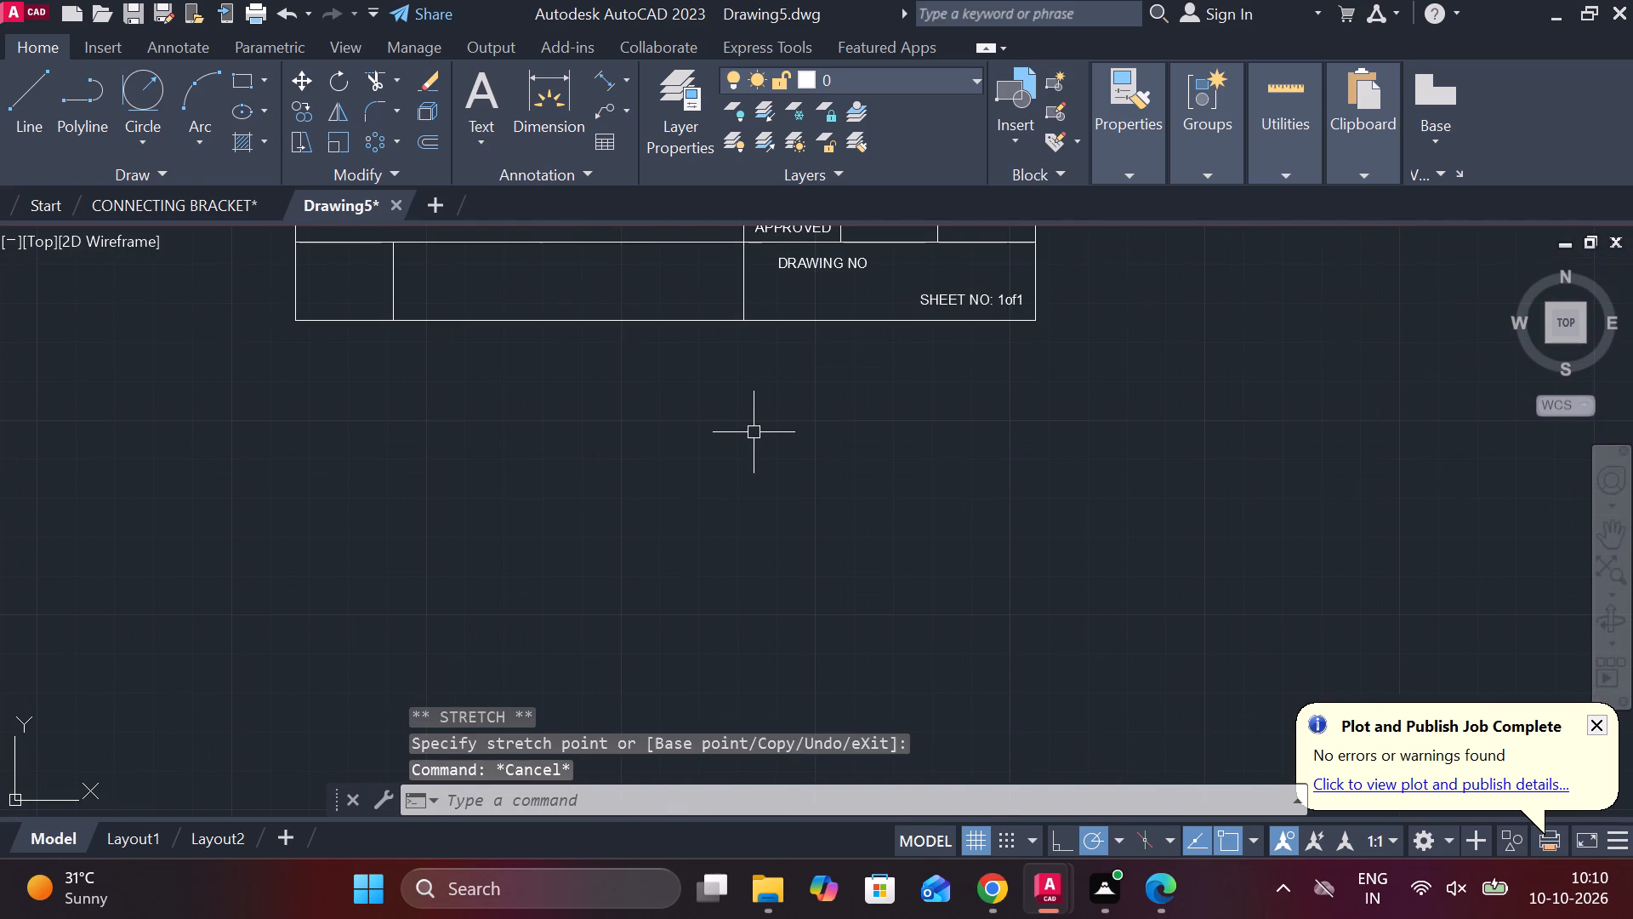
Draw a horizontal line from the short vertical divider's midpoint to the block's left edge, halving the small bottom-left cell.
middle_click_drag(697, 366, 881, 557)
scroll(703, 416, "up", 1)
middle_click_drag(745, 418, 839, 406)
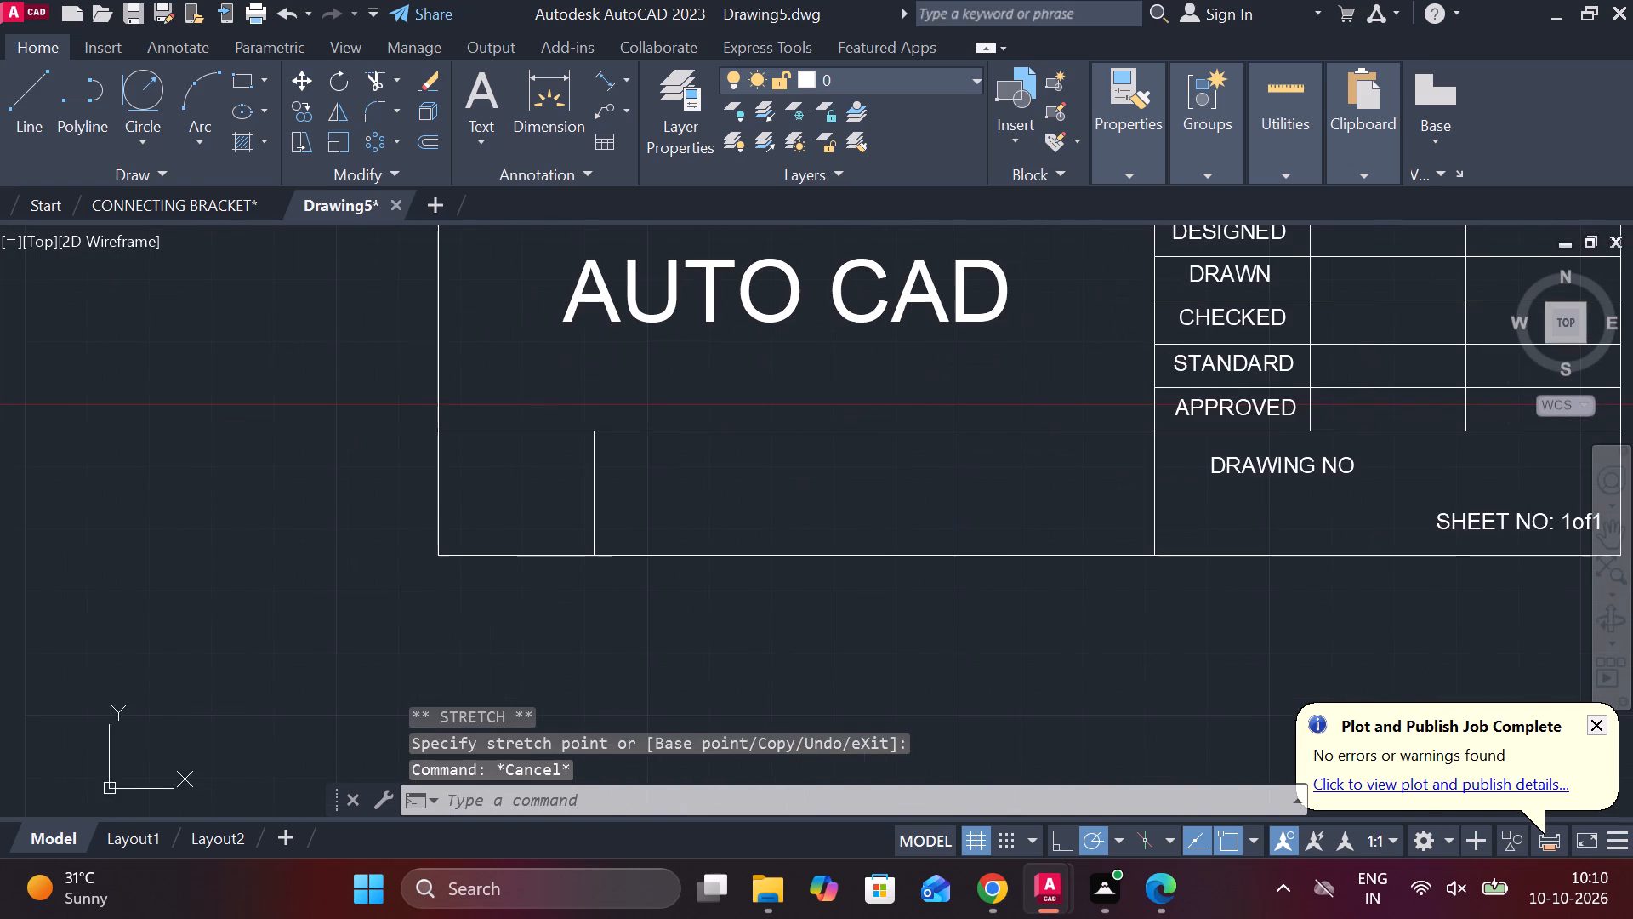
key("l")
key("Return")
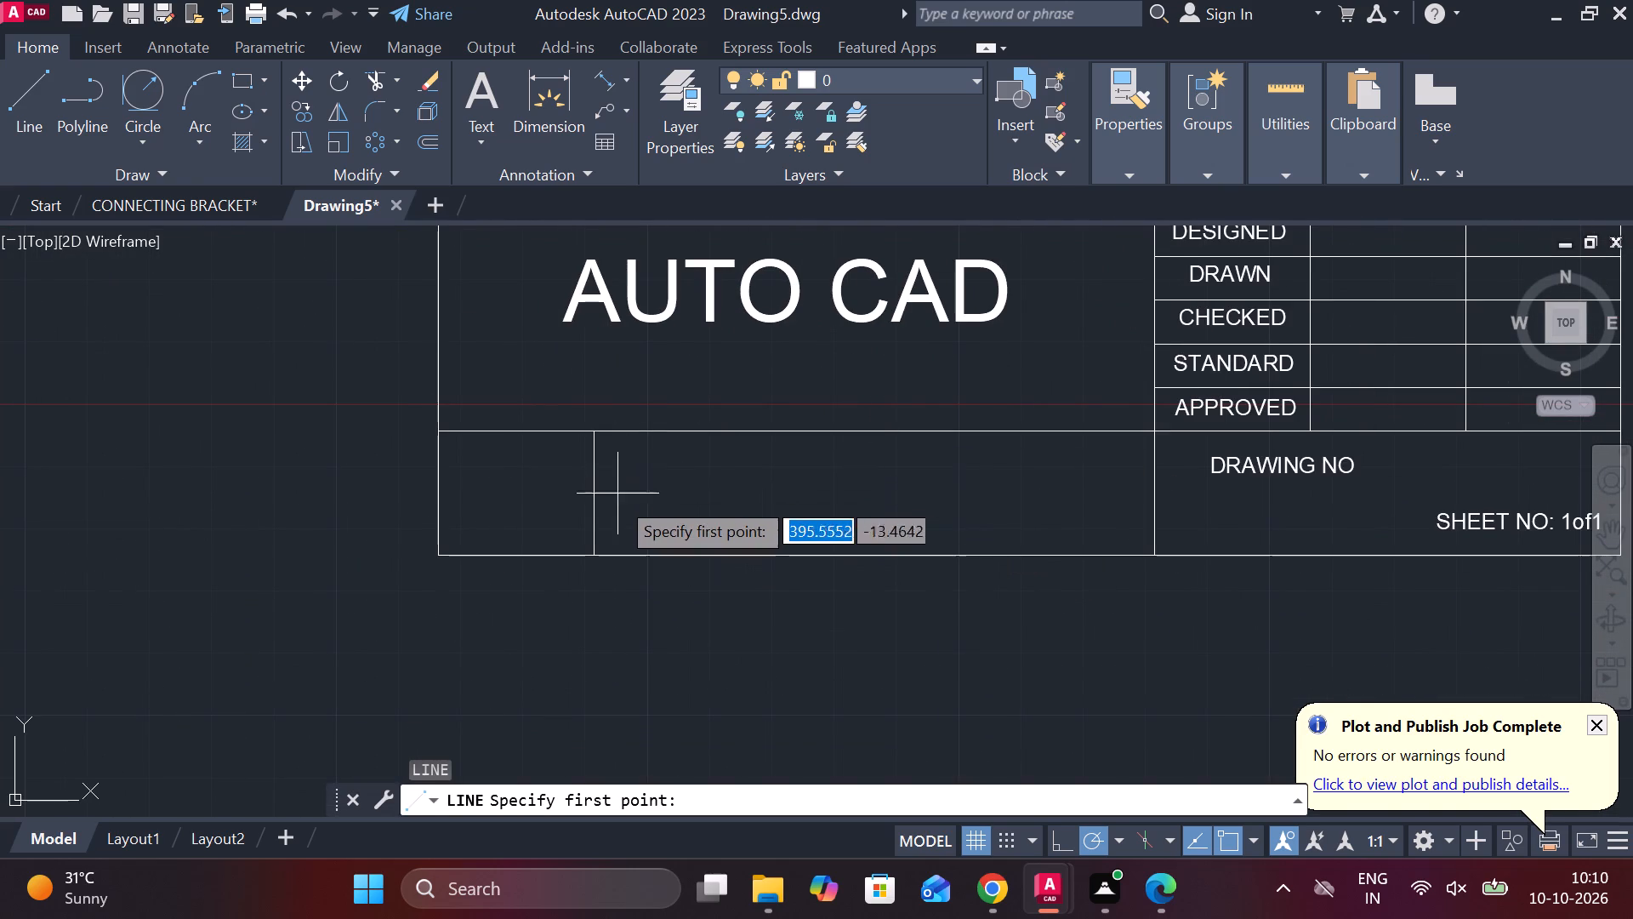
left_click(597, 496)
middle_click_drag(411, 484, 434, 485)
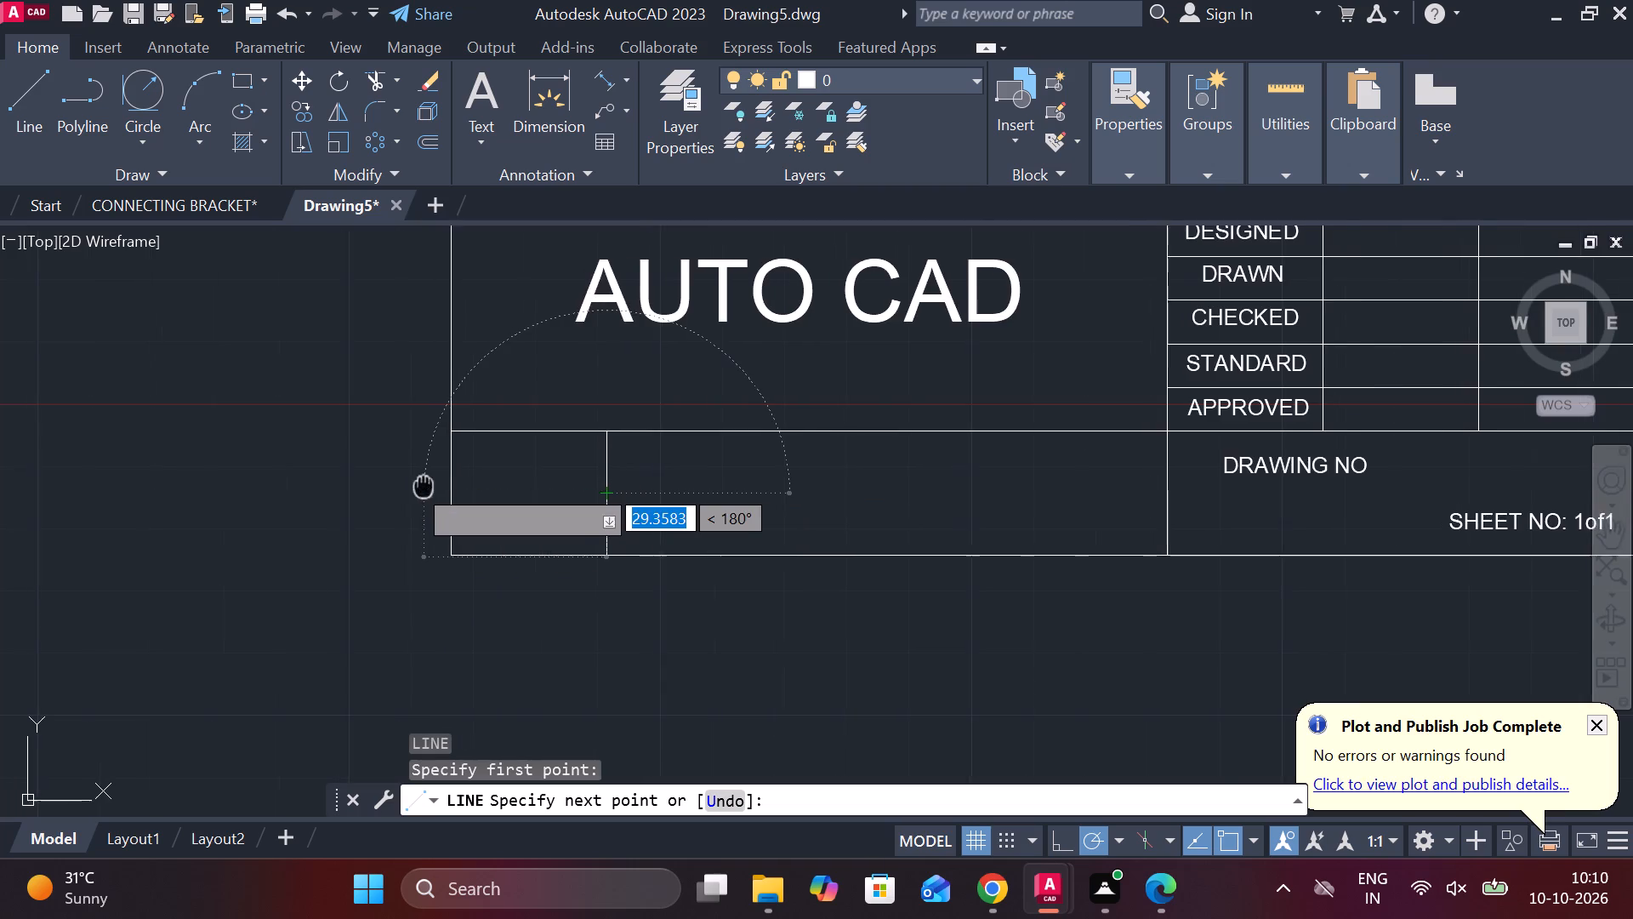
middle_click_drag(434, 485, 561, 485)
scroll(515, 471, "up", 2)
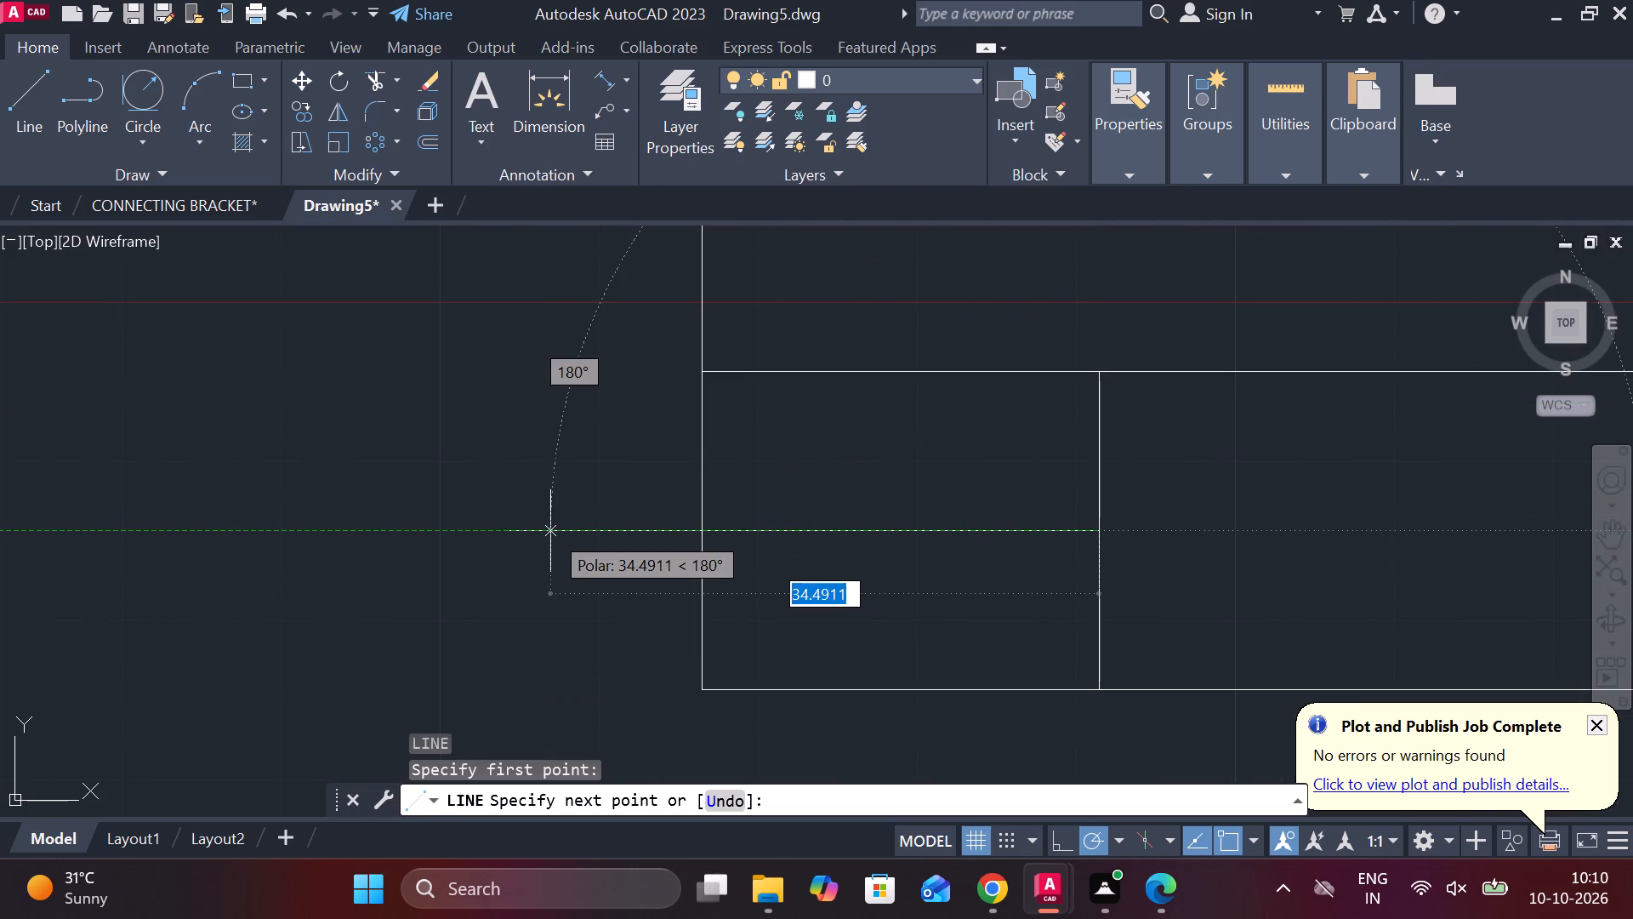
left_click(700, 534)
key("Escape")
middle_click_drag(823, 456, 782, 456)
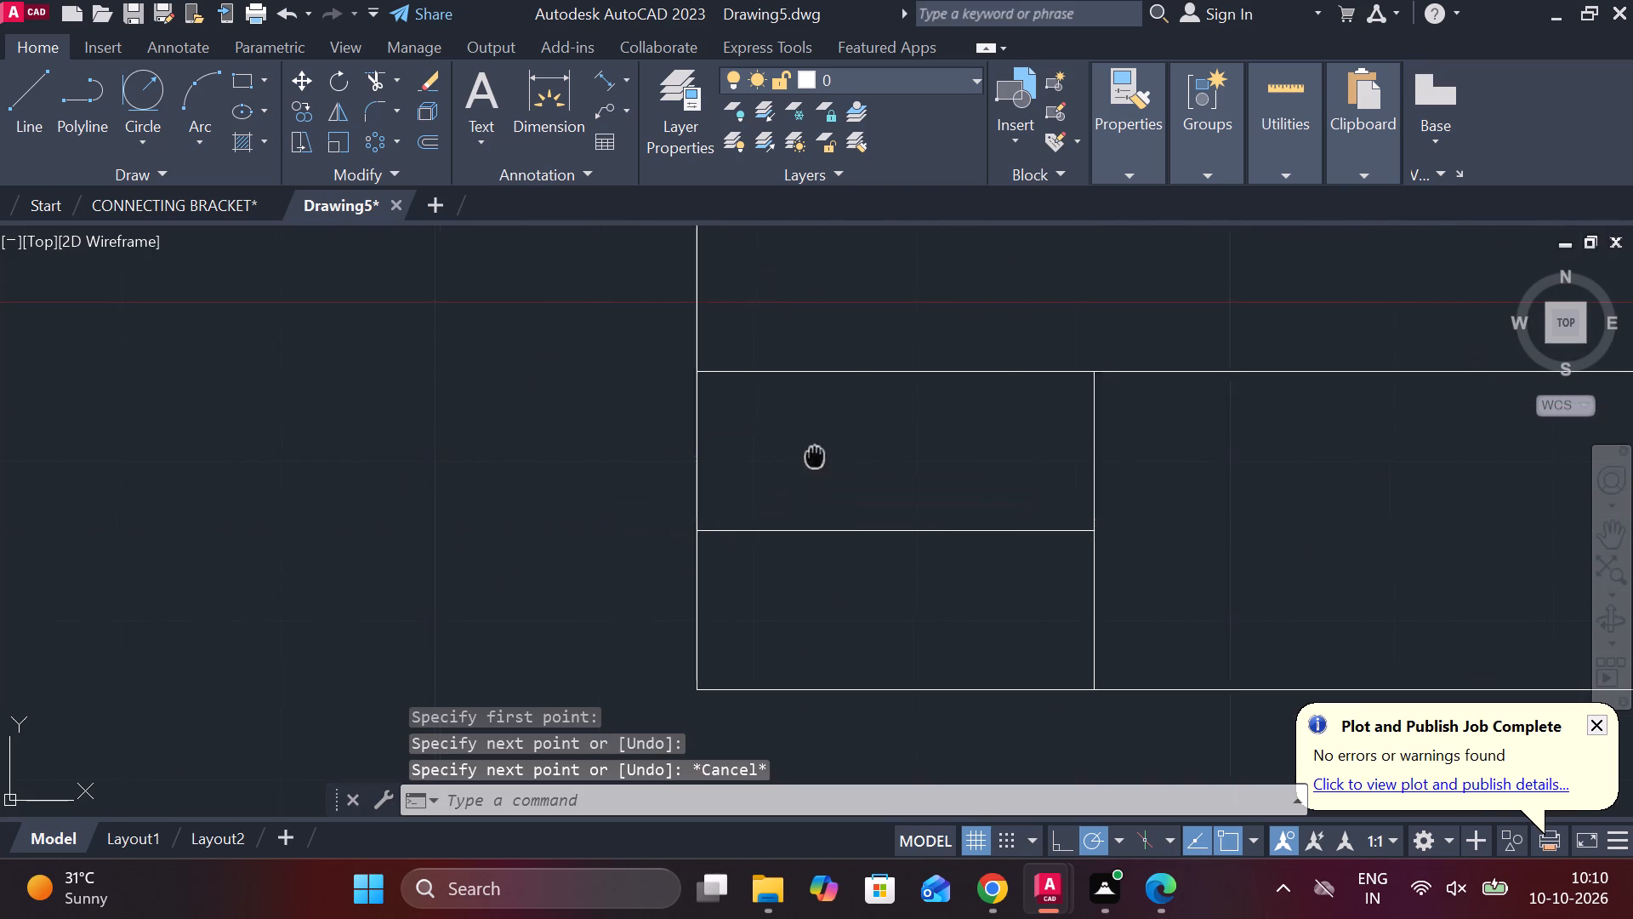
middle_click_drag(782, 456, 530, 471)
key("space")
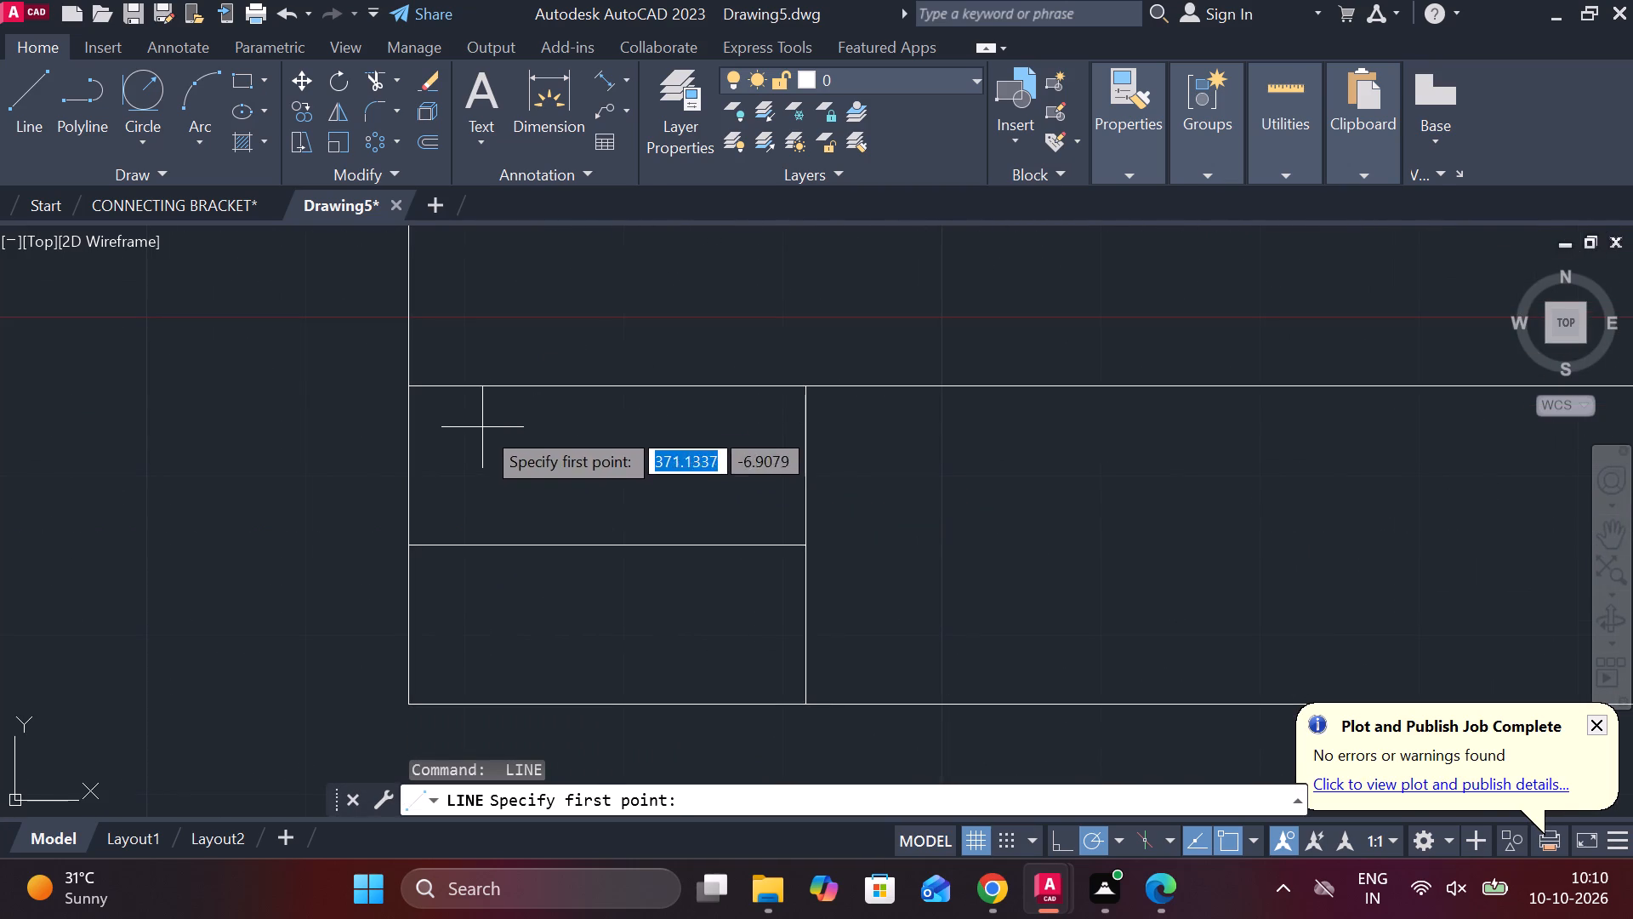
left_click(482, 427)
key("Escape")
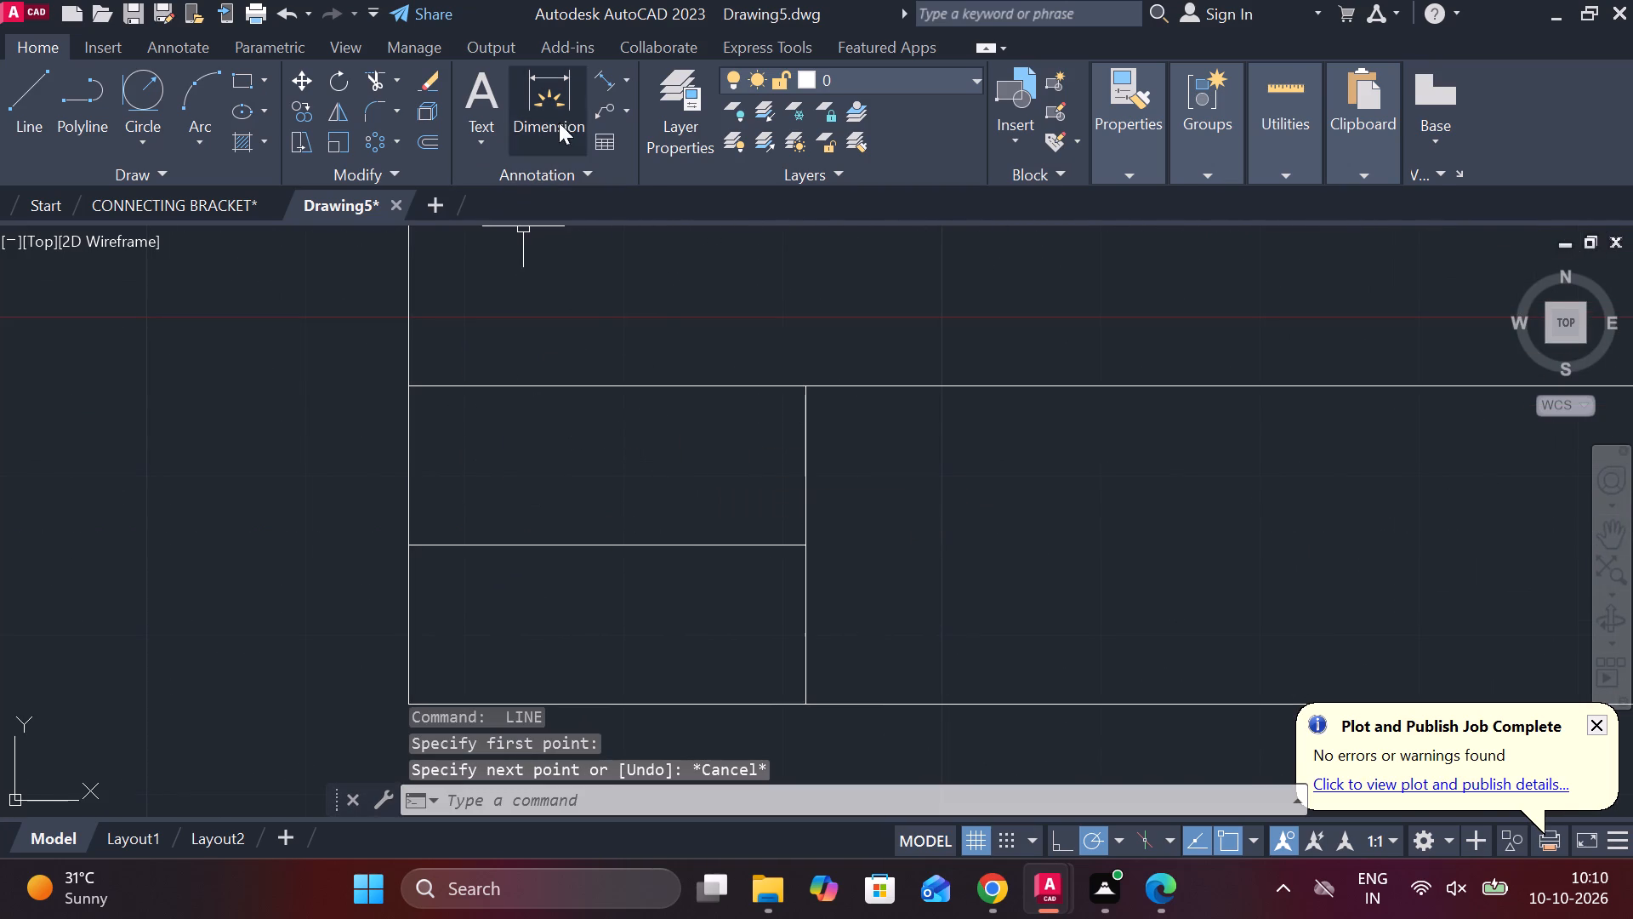
Add multiline text TITLE in the upper-left part of the wide bottom box, just right of the two small cells.
type("MT")
key("space")
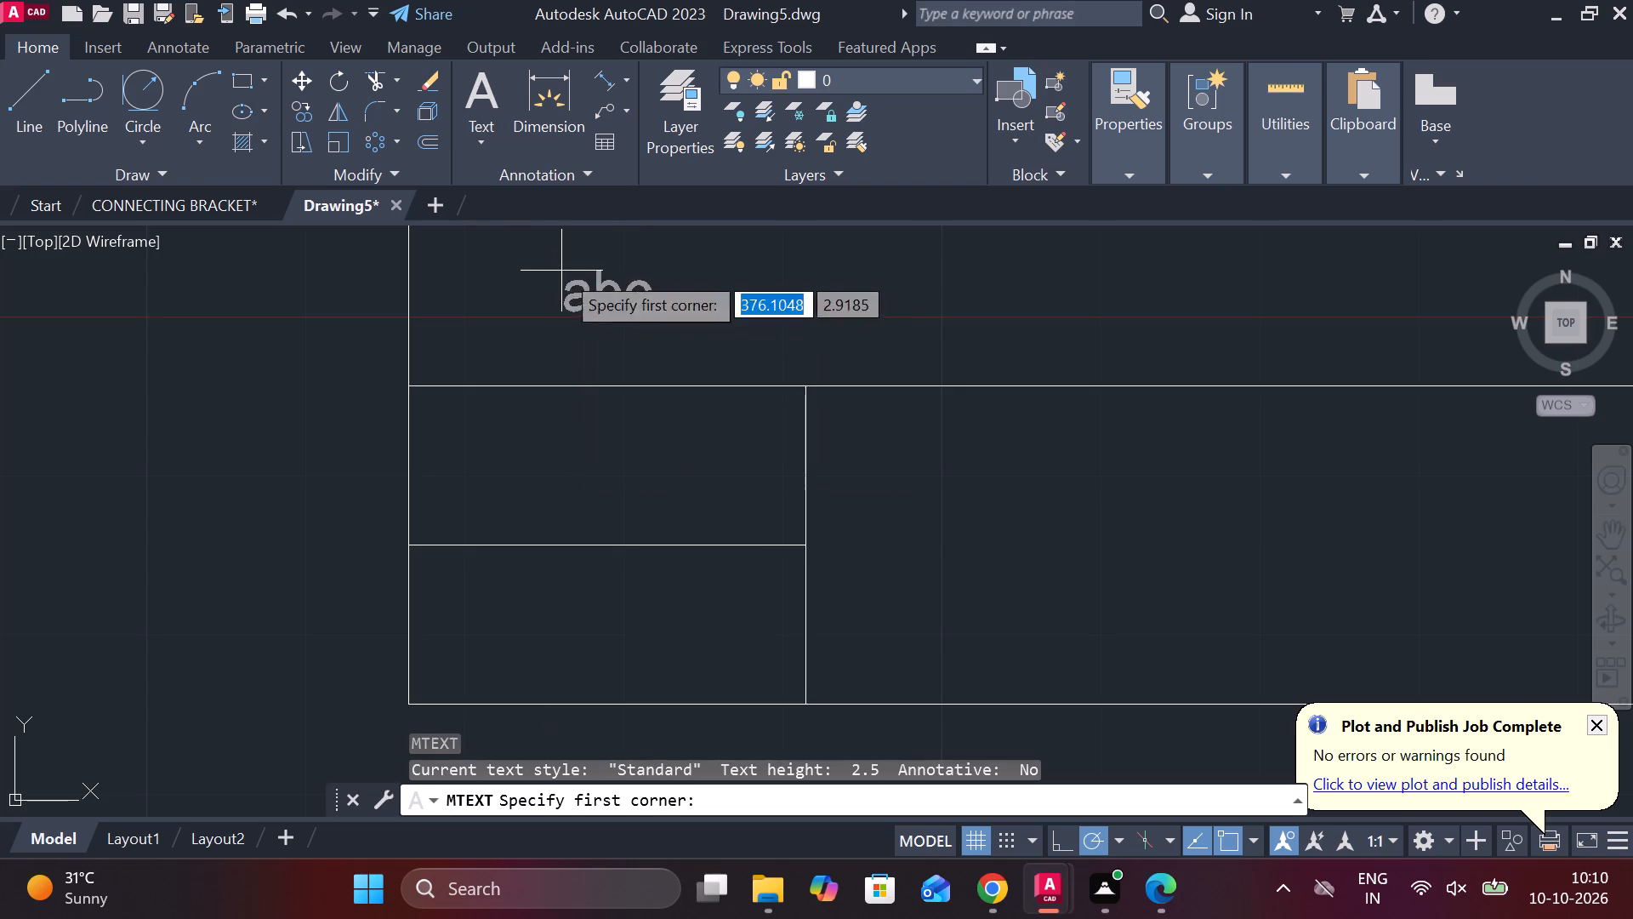
scroll(727, 453, "down", 1)
middle_click_drag(870, 477, 725, 477)
scroll(725, 465, "up", 1)
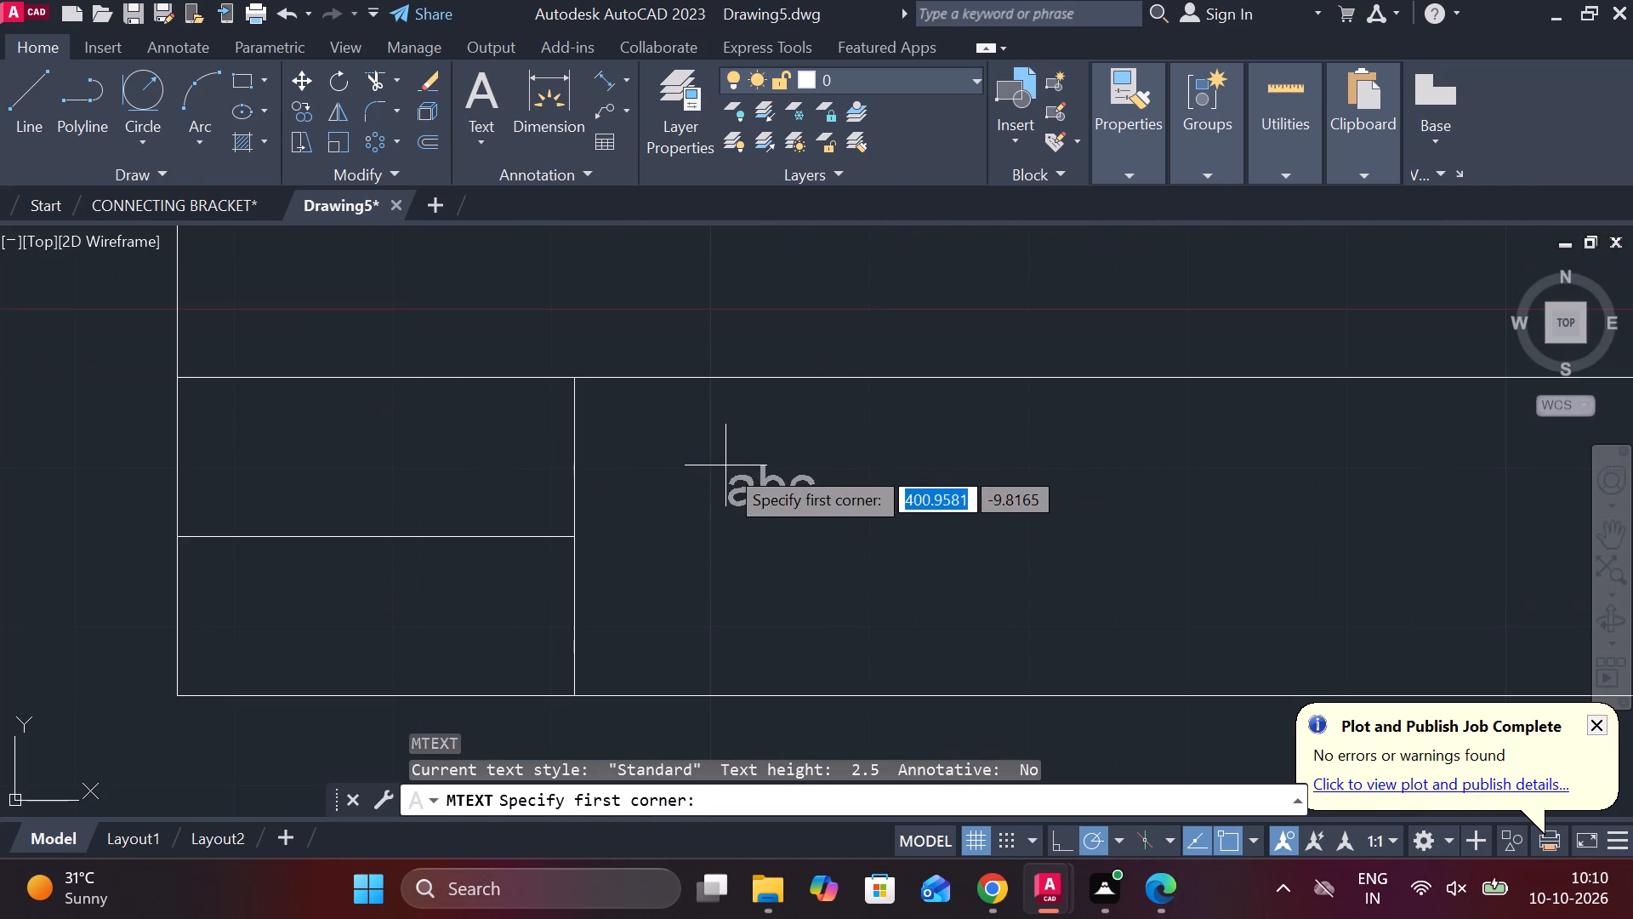
left_click(655, 415)
left_click(964, 488)
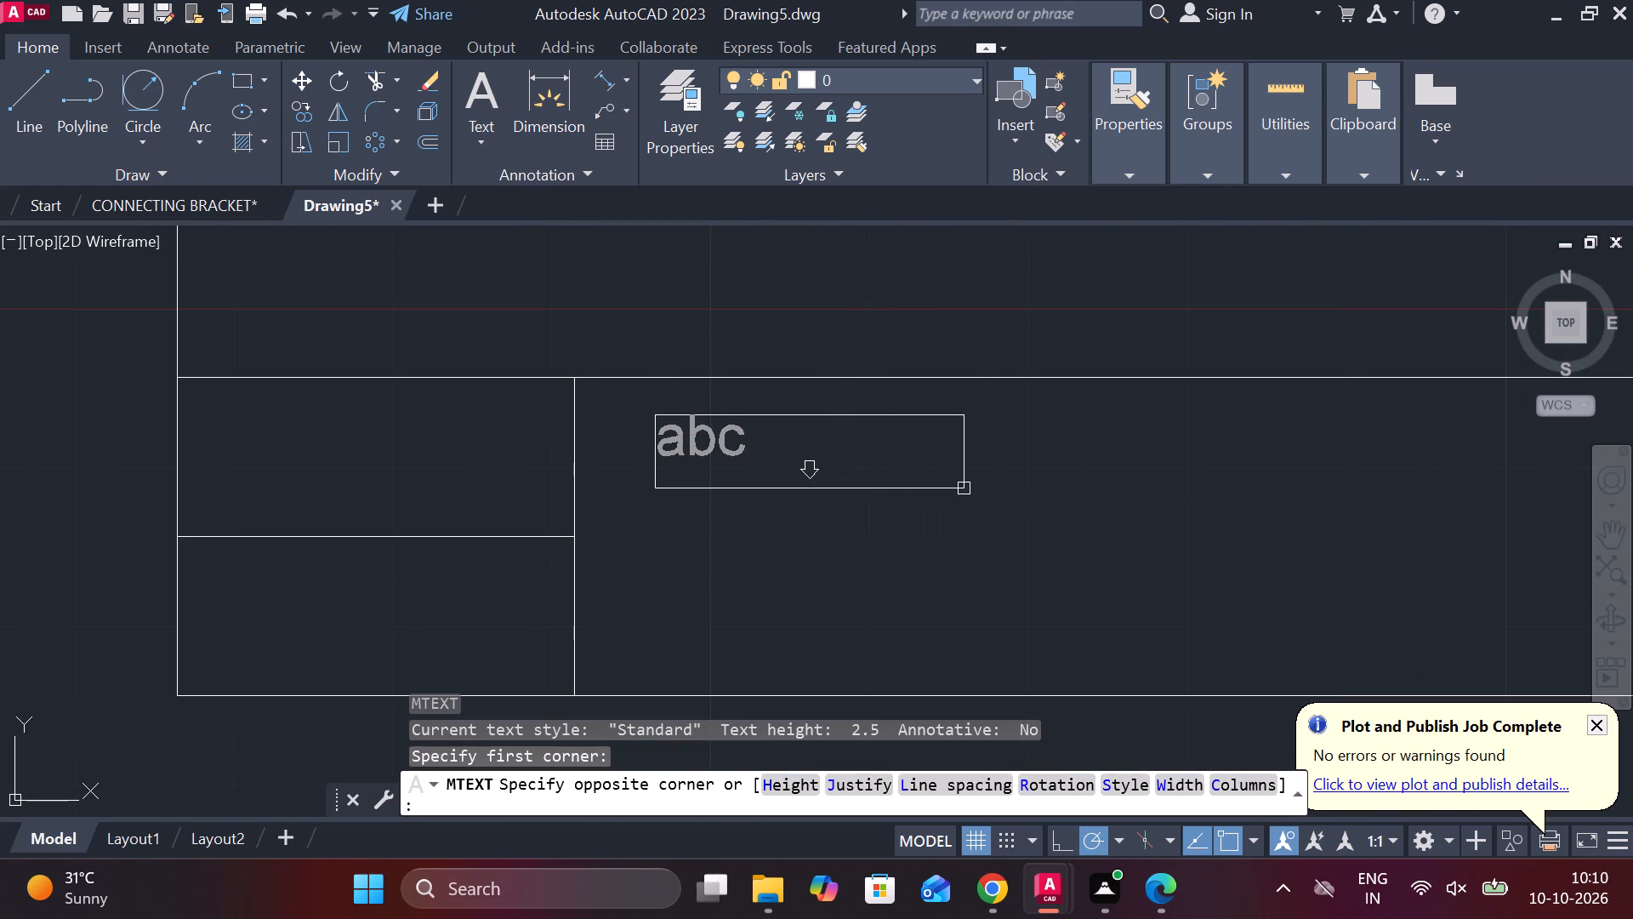
type("TITL")
key("e")
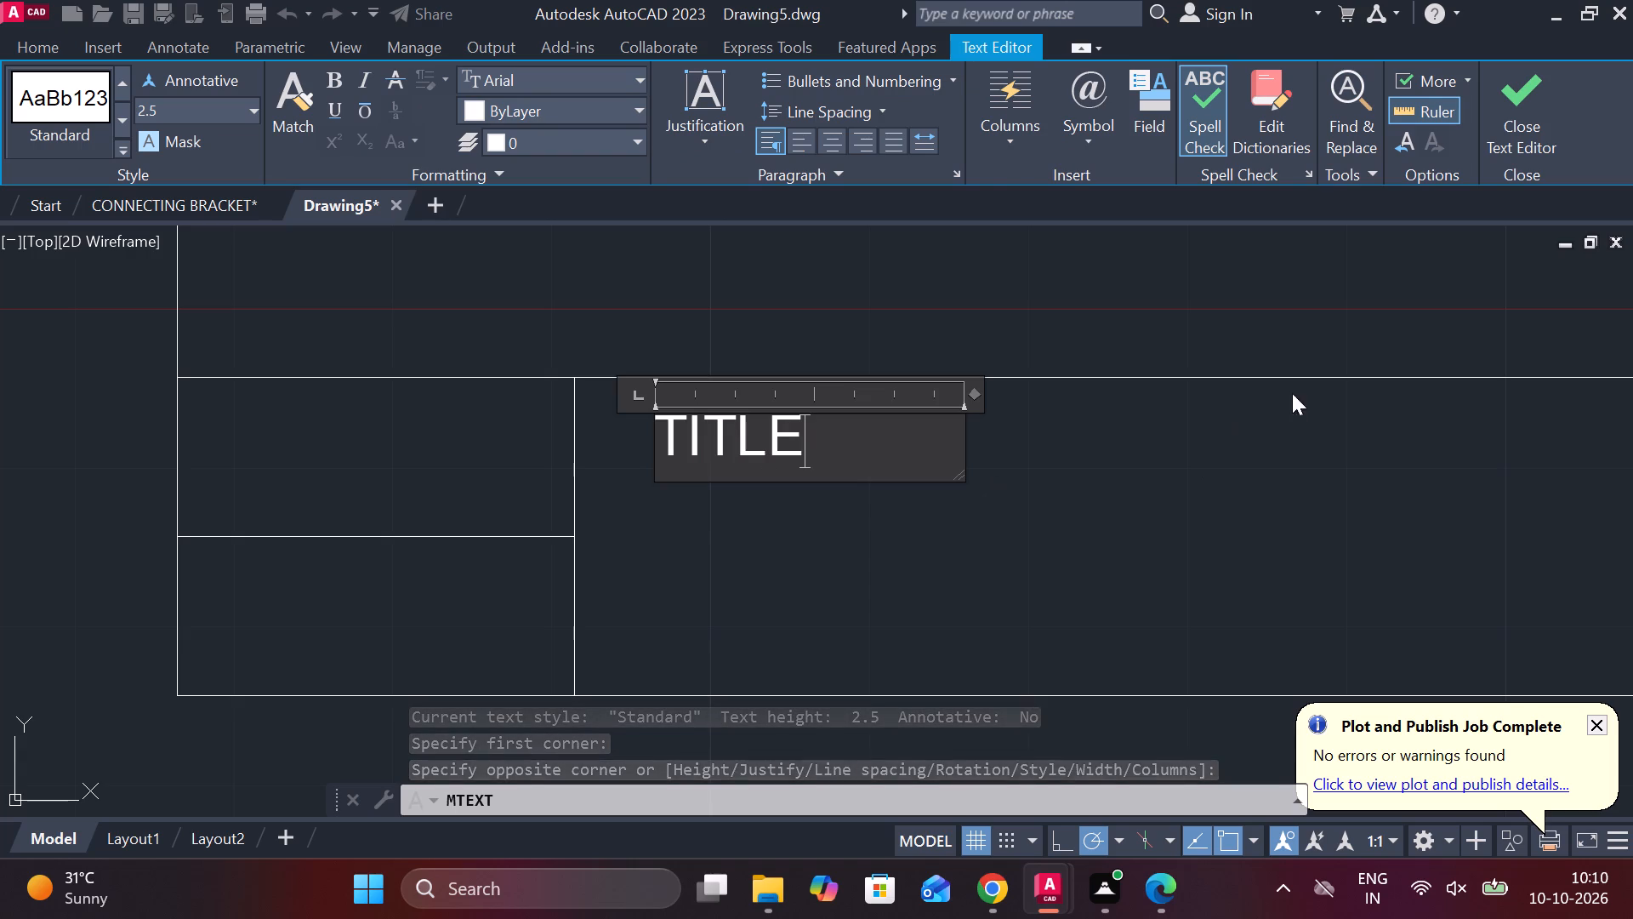
left_click(1525, 127)
Add centre-aligned multiline text SCALE 1:1 in the upper of the two small bottom-left cells.
middle_click_drag(579, 528, 732, 539)
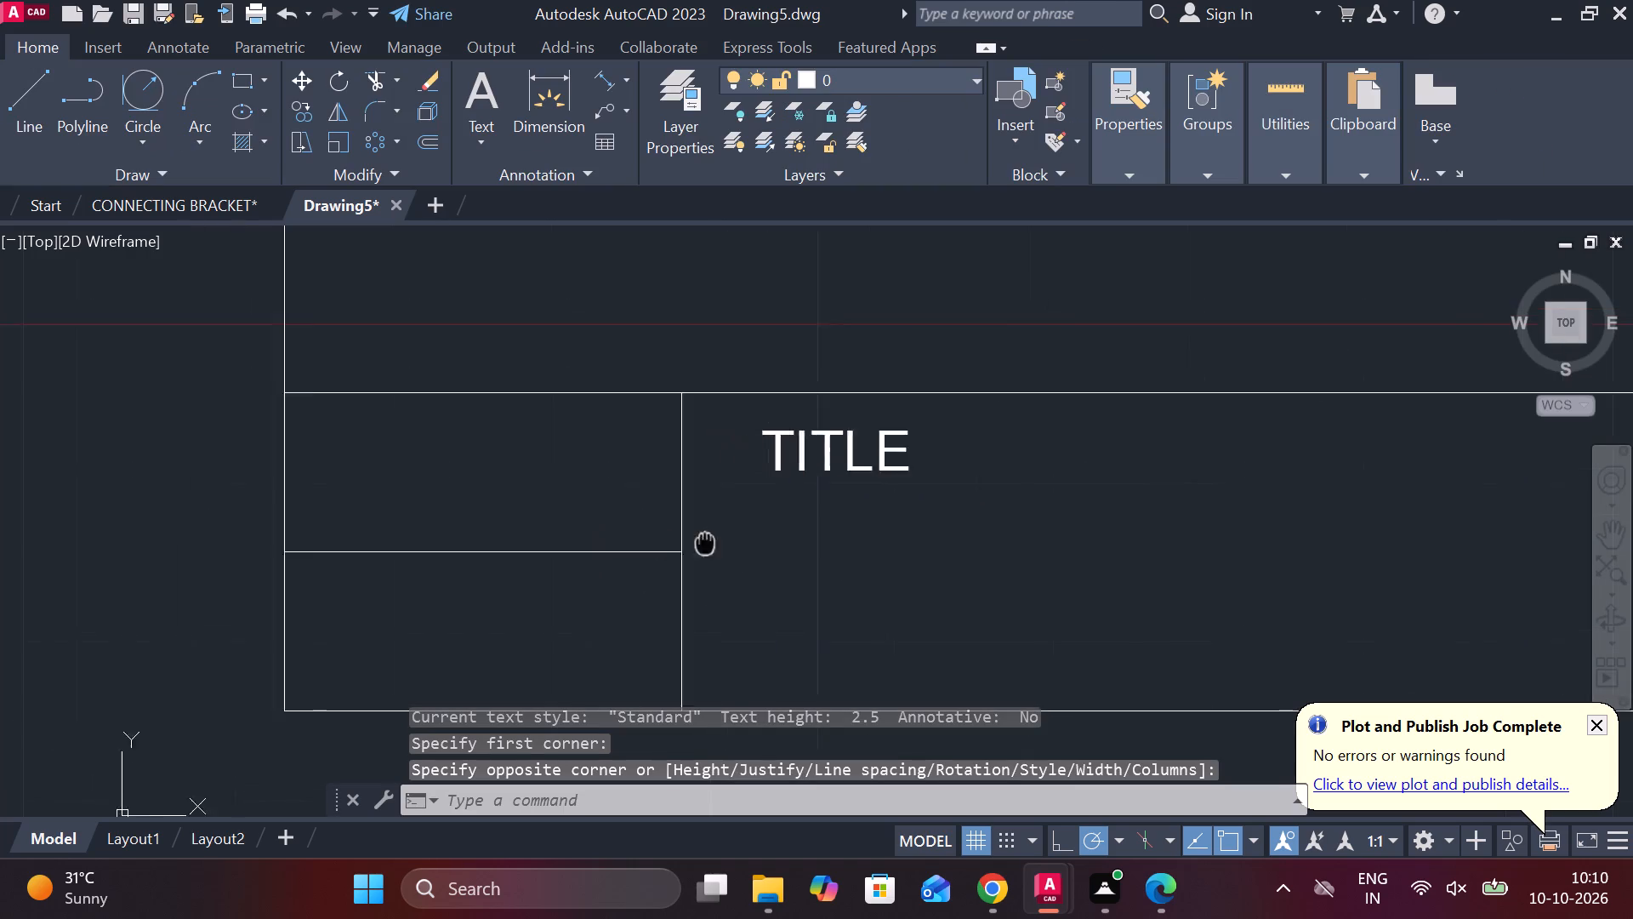
middle_click_drag(732, 539, 754, 530)
key("space")
left_click(407, 404)
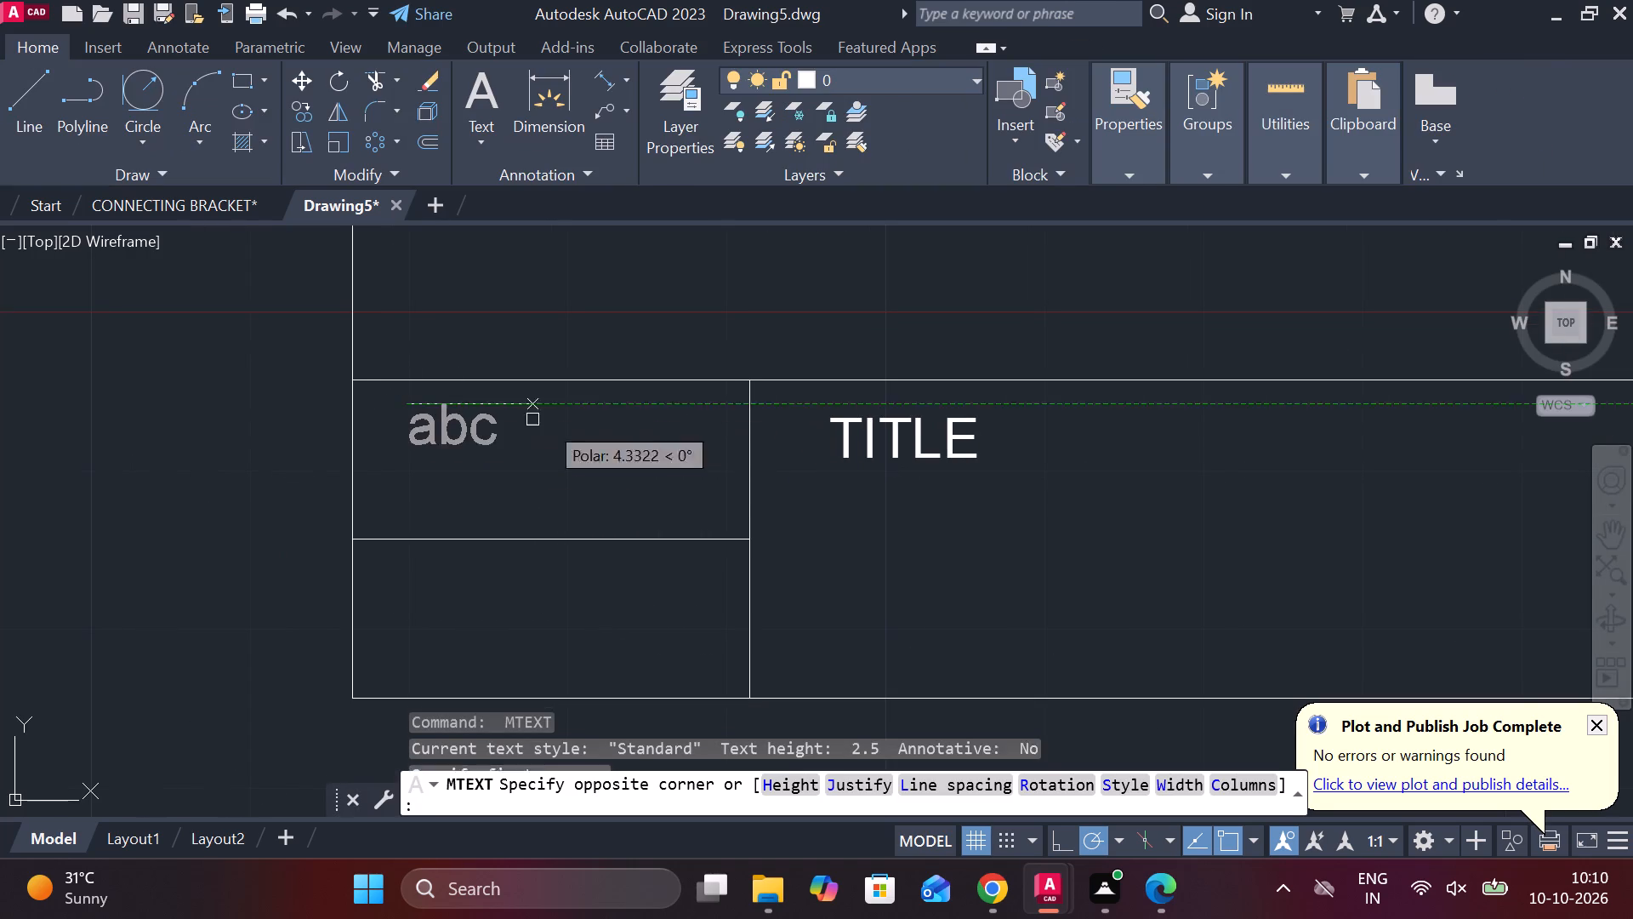
left_click(697, 480)
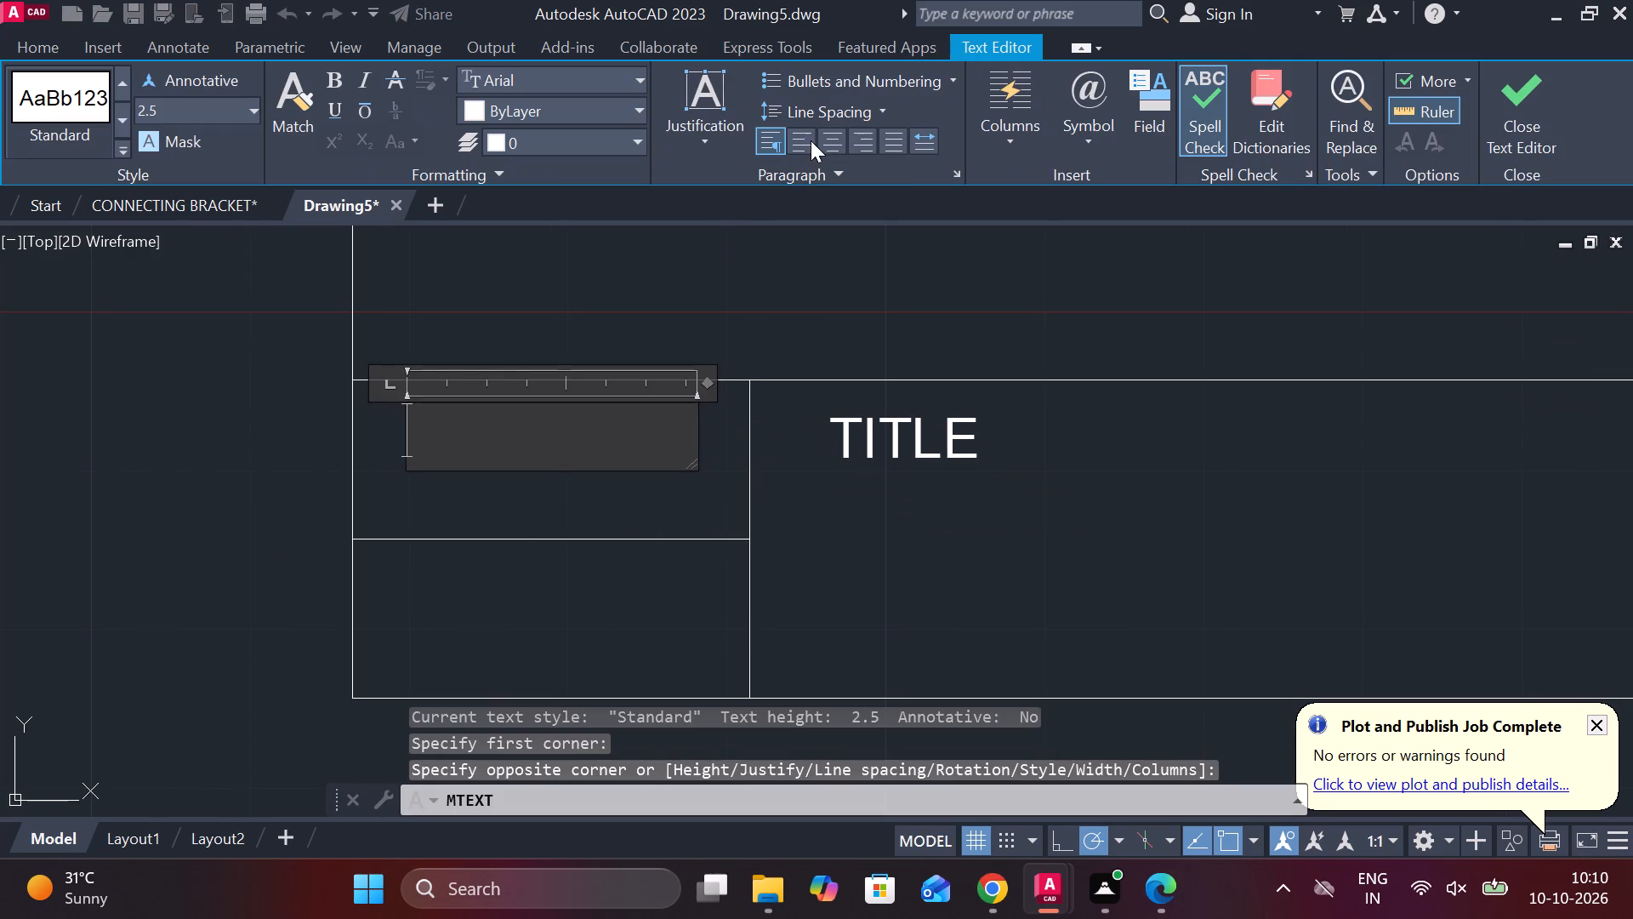
left_click(841, 145)
type("SCALE")
key("space")
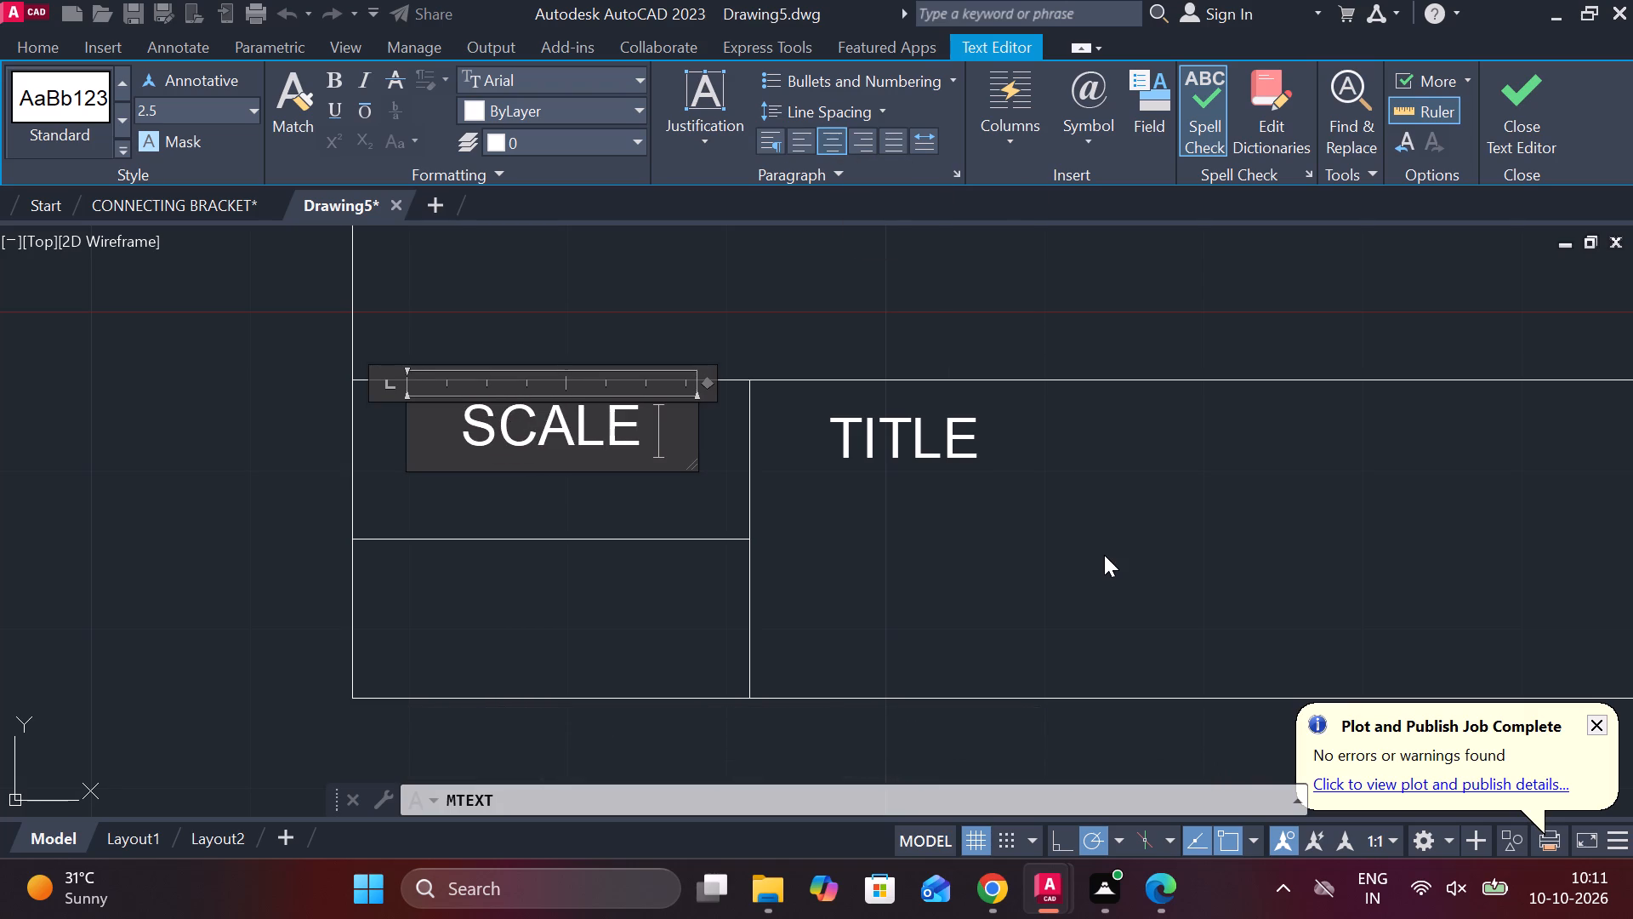
key("1")
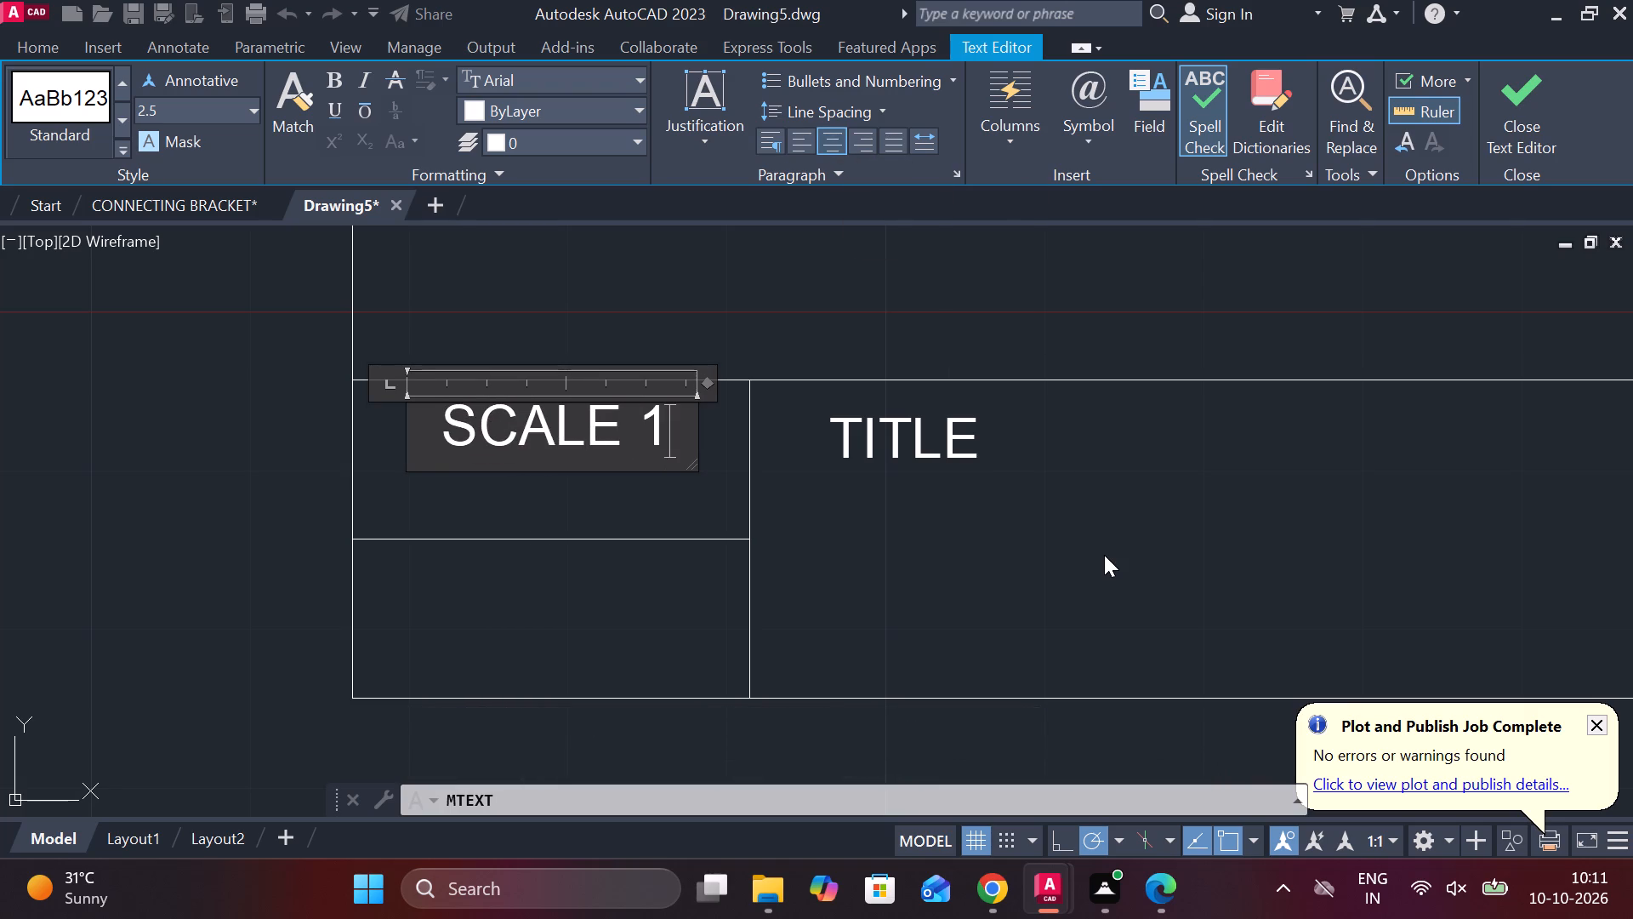
type(":1")
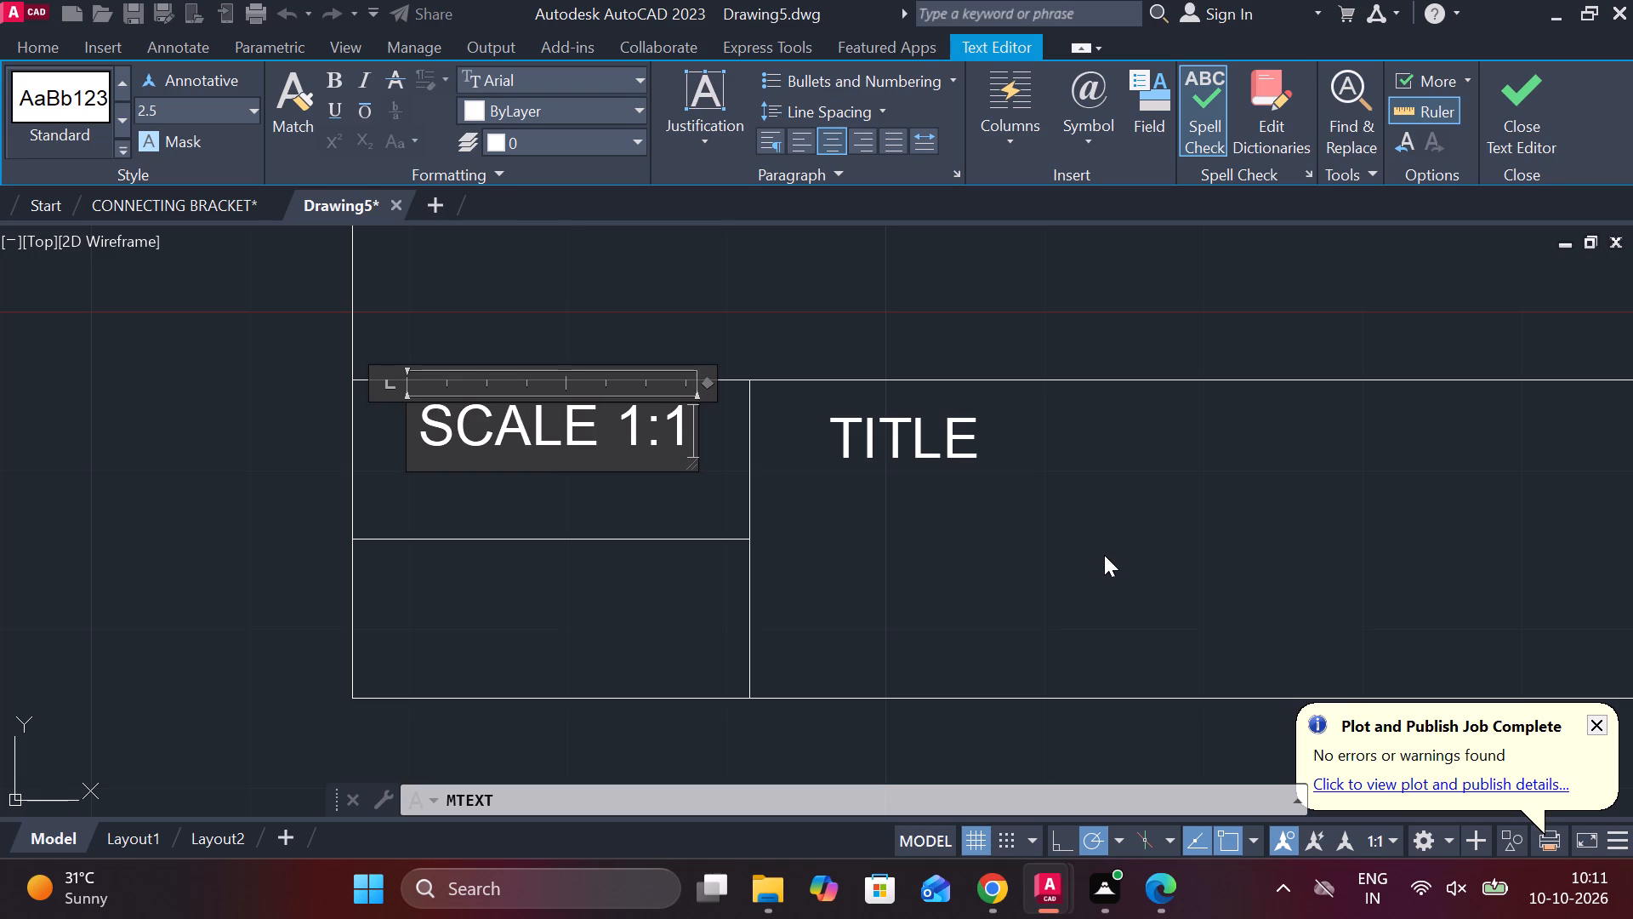
left_click(1544, 92)
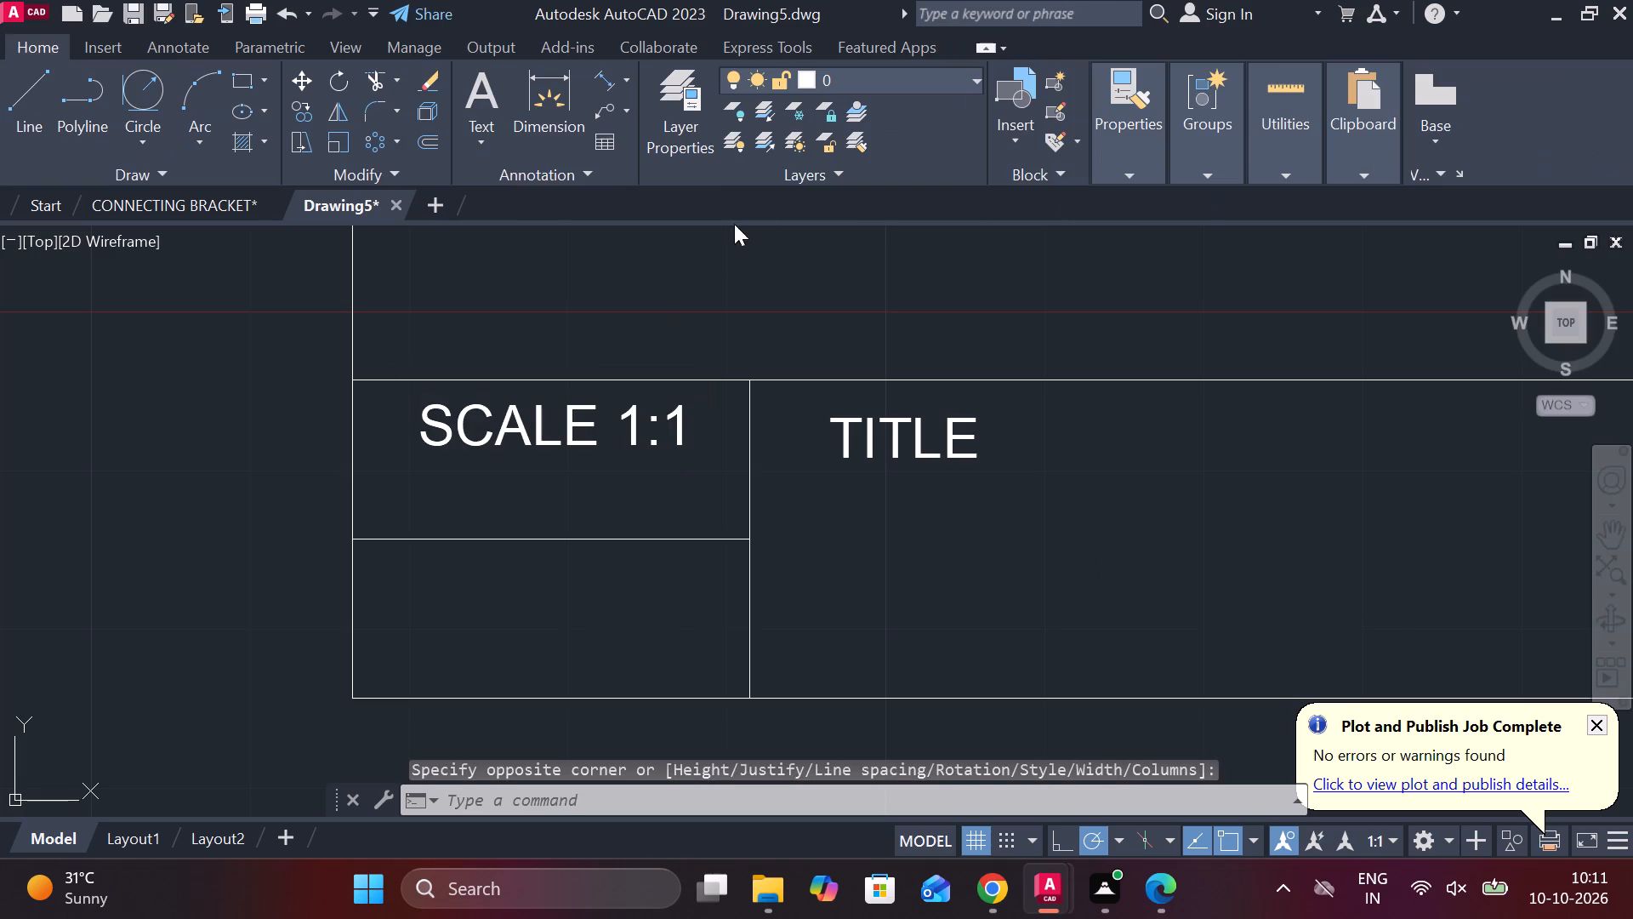
Shift the SCALE 1:1 text slightly downward so it sits roughly centred in its cell.
left_click(569, 434)
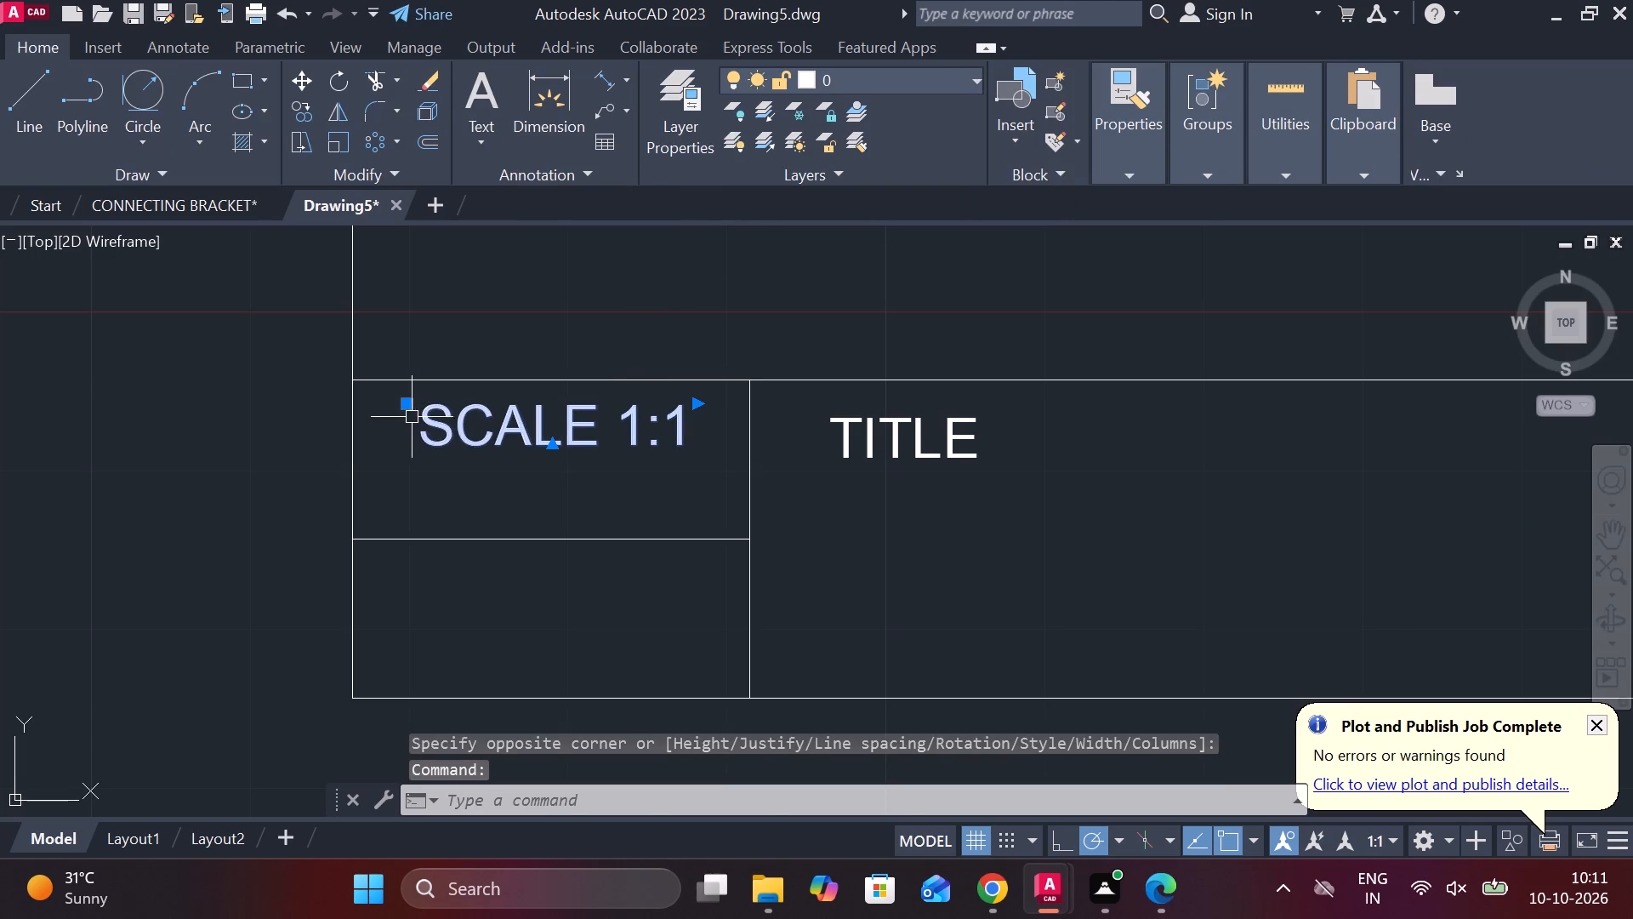
left_click(404, 410)
left_click(410, 430)
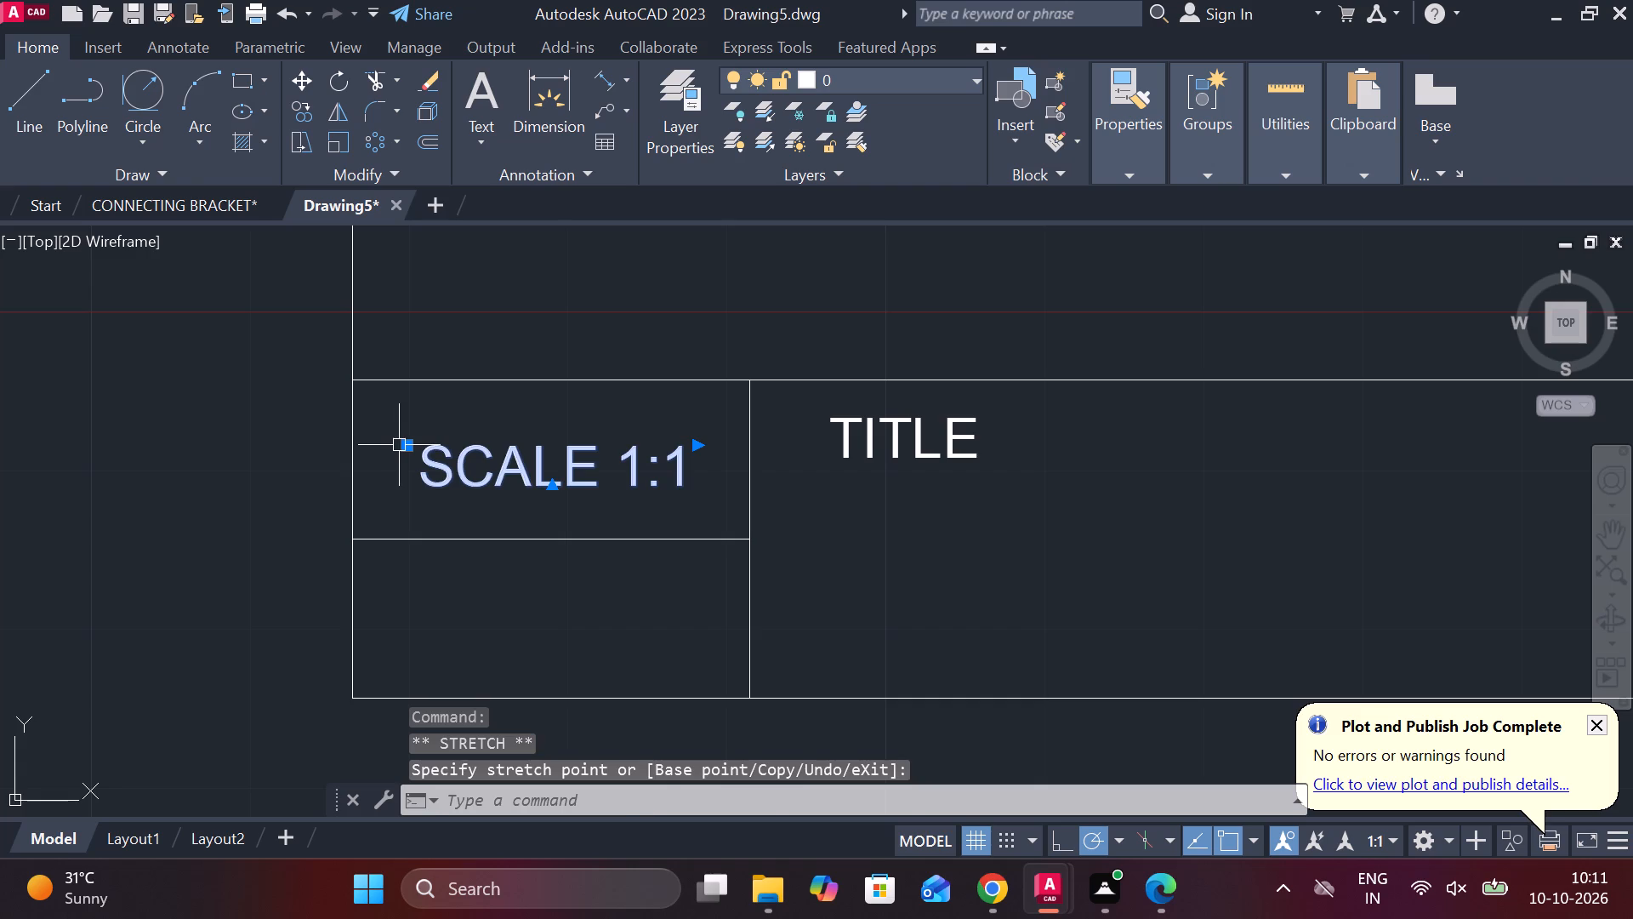
left_click(406, 446)
left_click(402, 430)
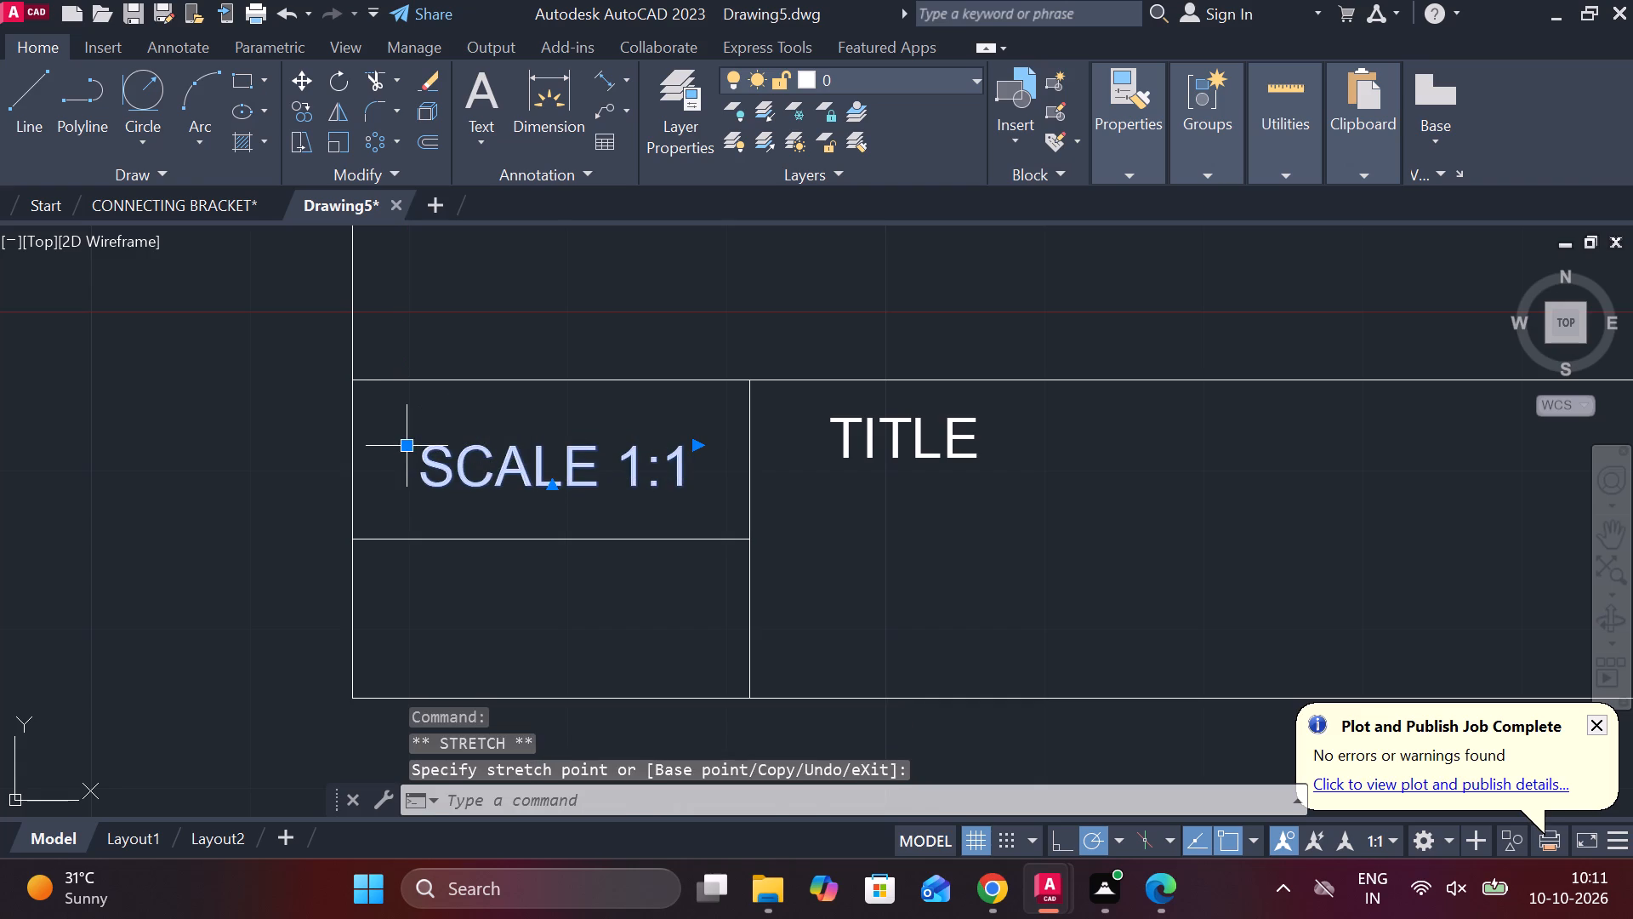
left_click(404, 441)
left_click(406, 423)
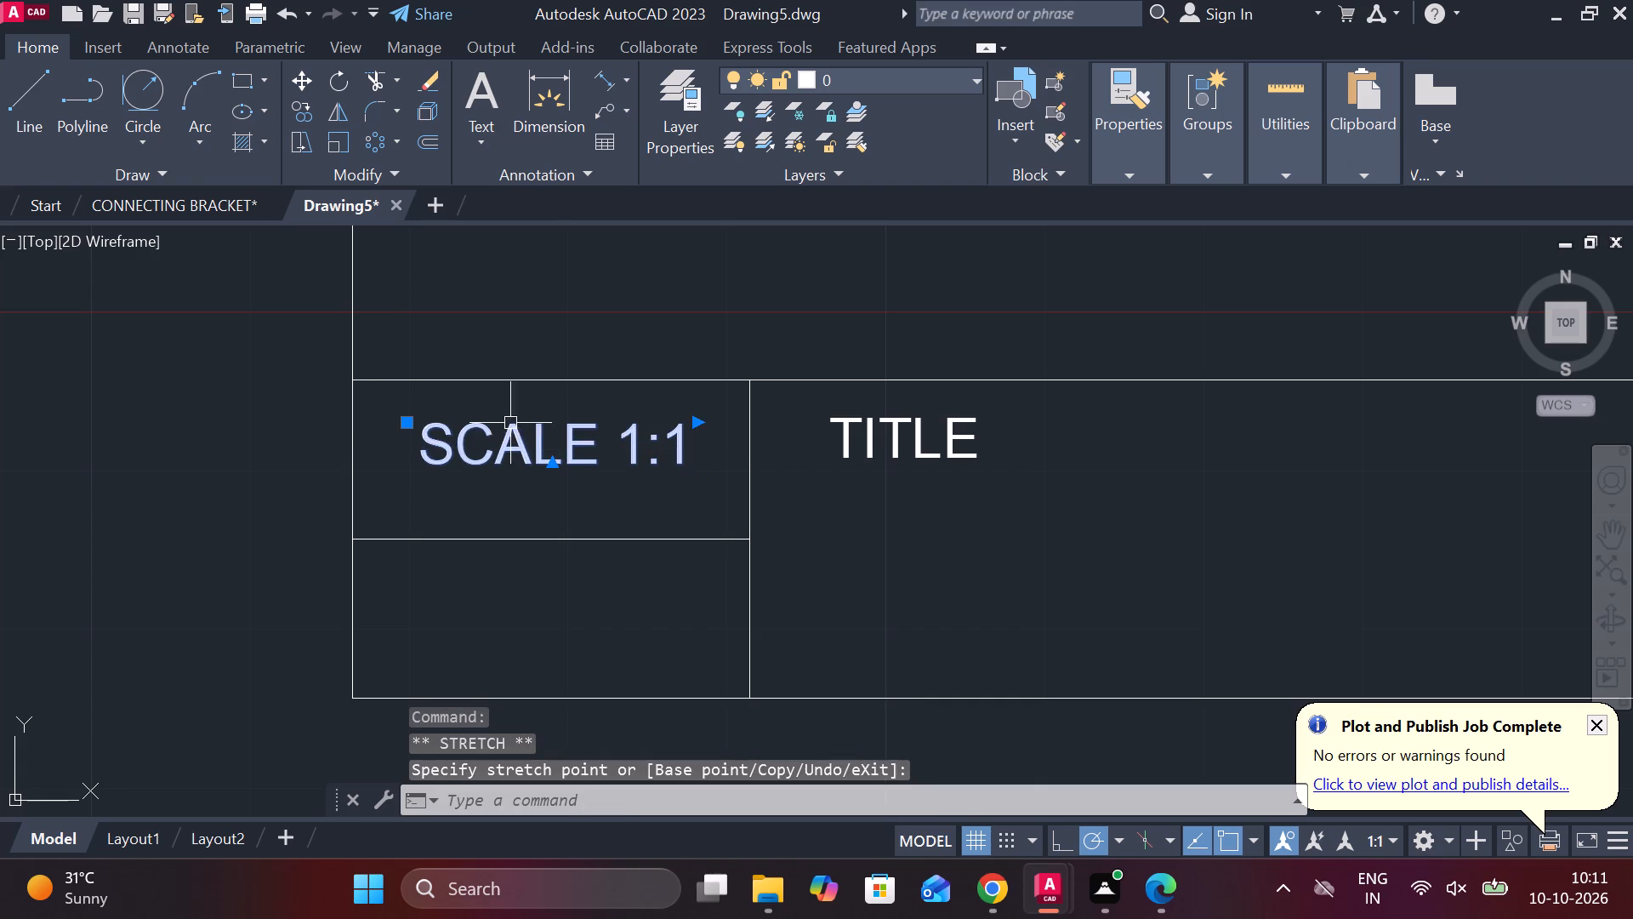
key("Escape")
Add centre-aligned multiline text MECHANICAL MOUNTING BRACKET below the TITLE label in the wide bottom box.
scroll(1067, 507, "down", 2)
middle_click_drag(1080, 497, 876, 449)
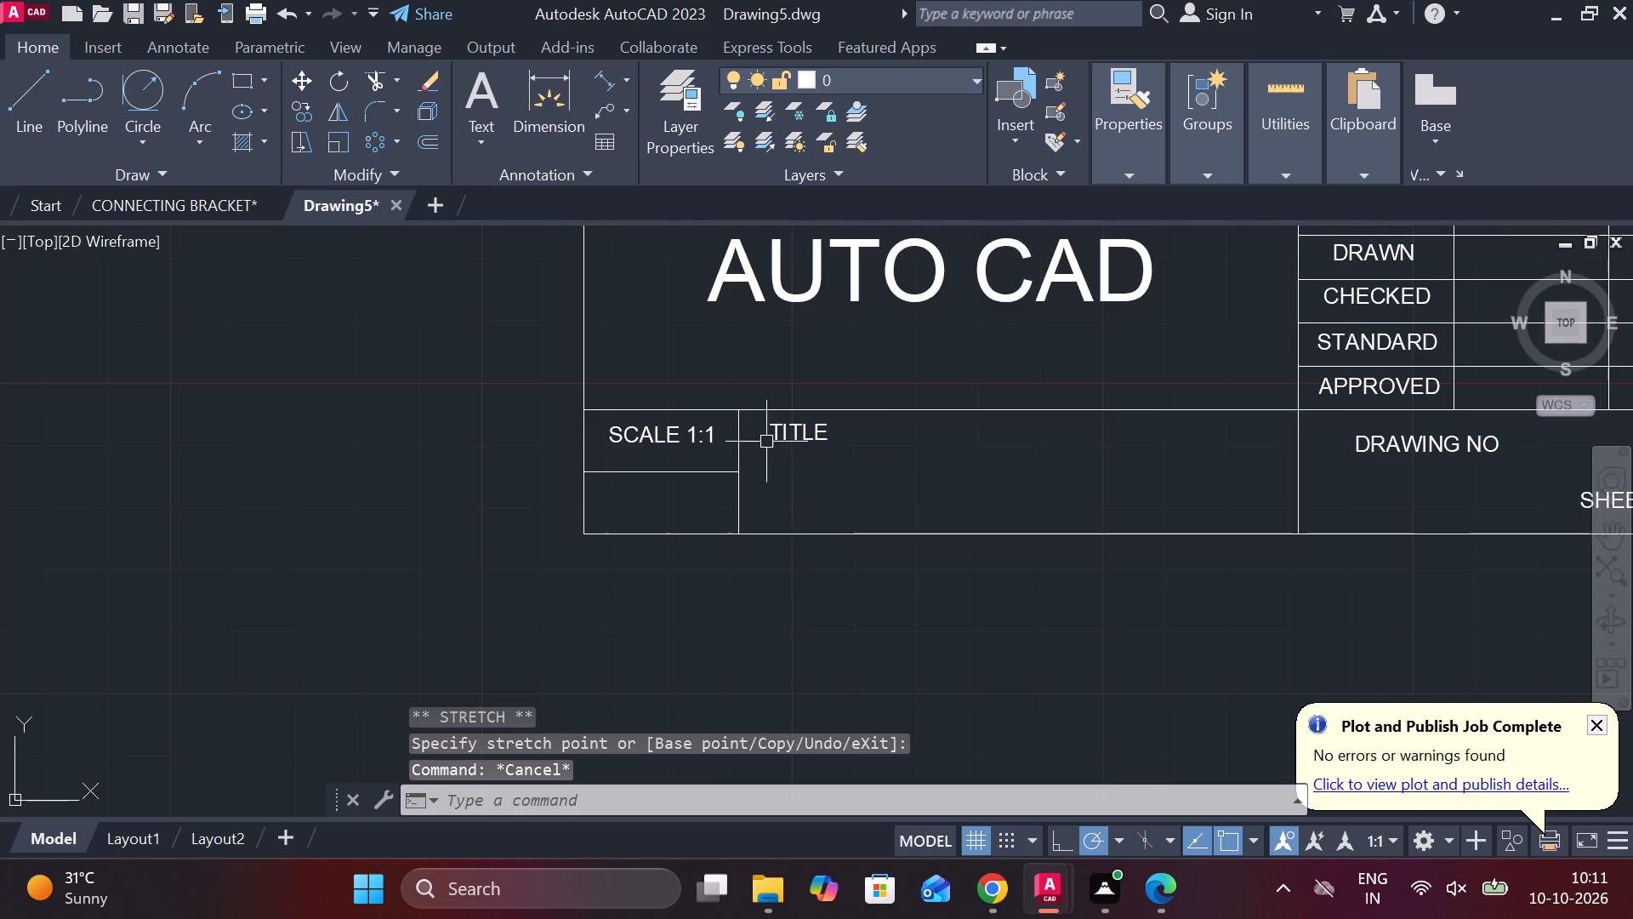
scroll(766, 442, "up", 1)
scroll(847, 459, "up", 1)
key("space")
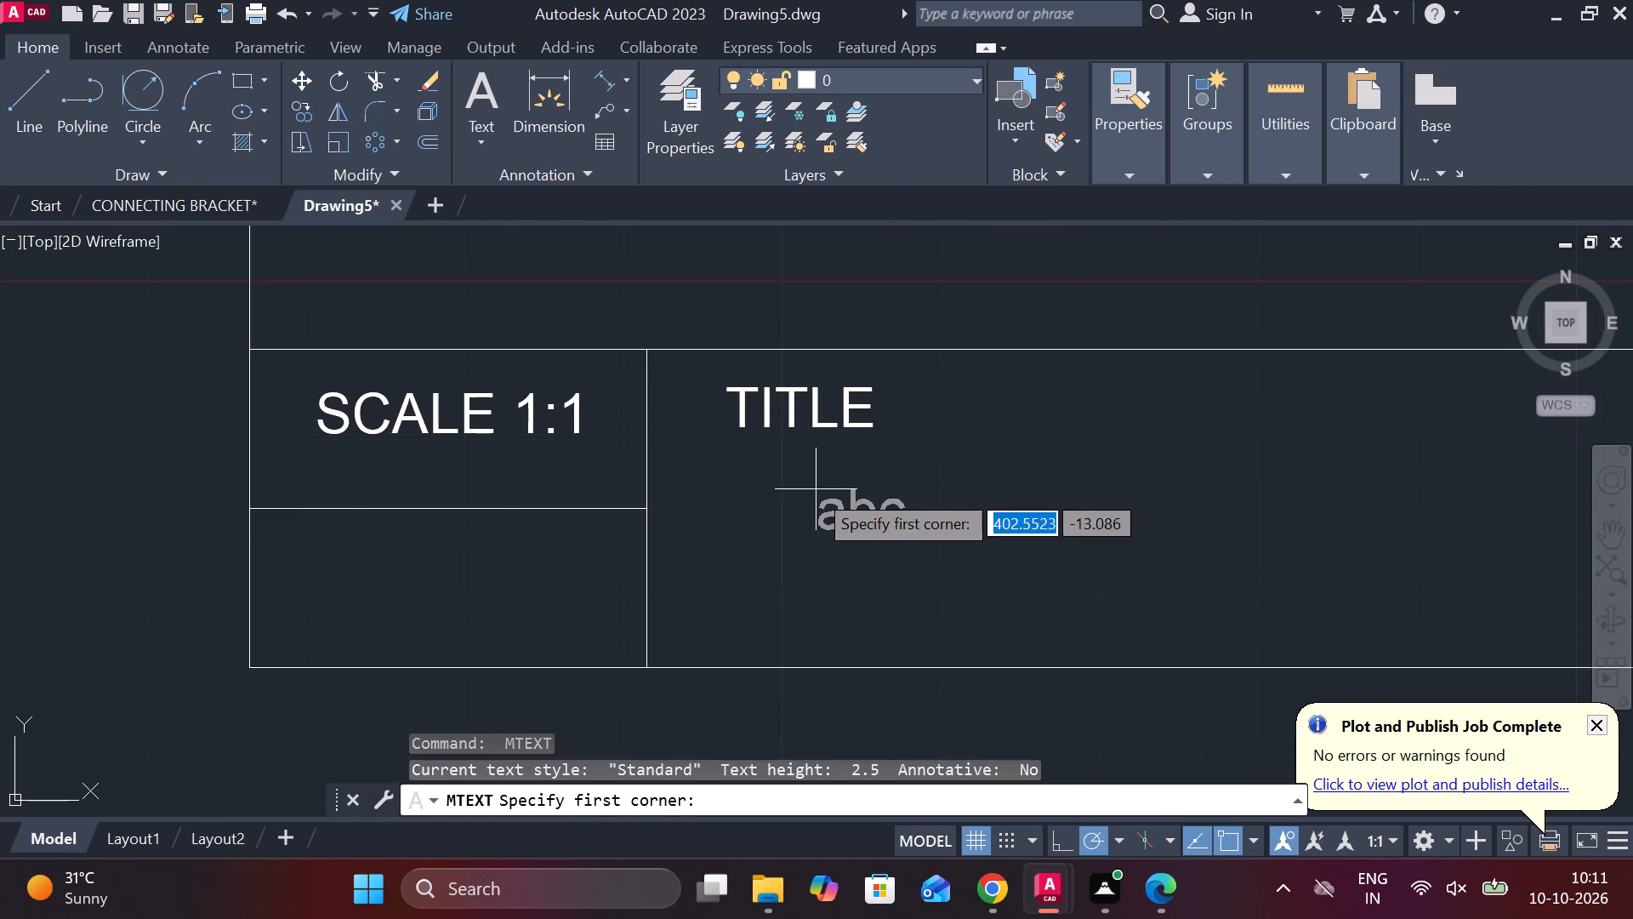
left_click_drag(799, 490, 837, 501)
middle_click_drag(1067, 528, 631, 505)
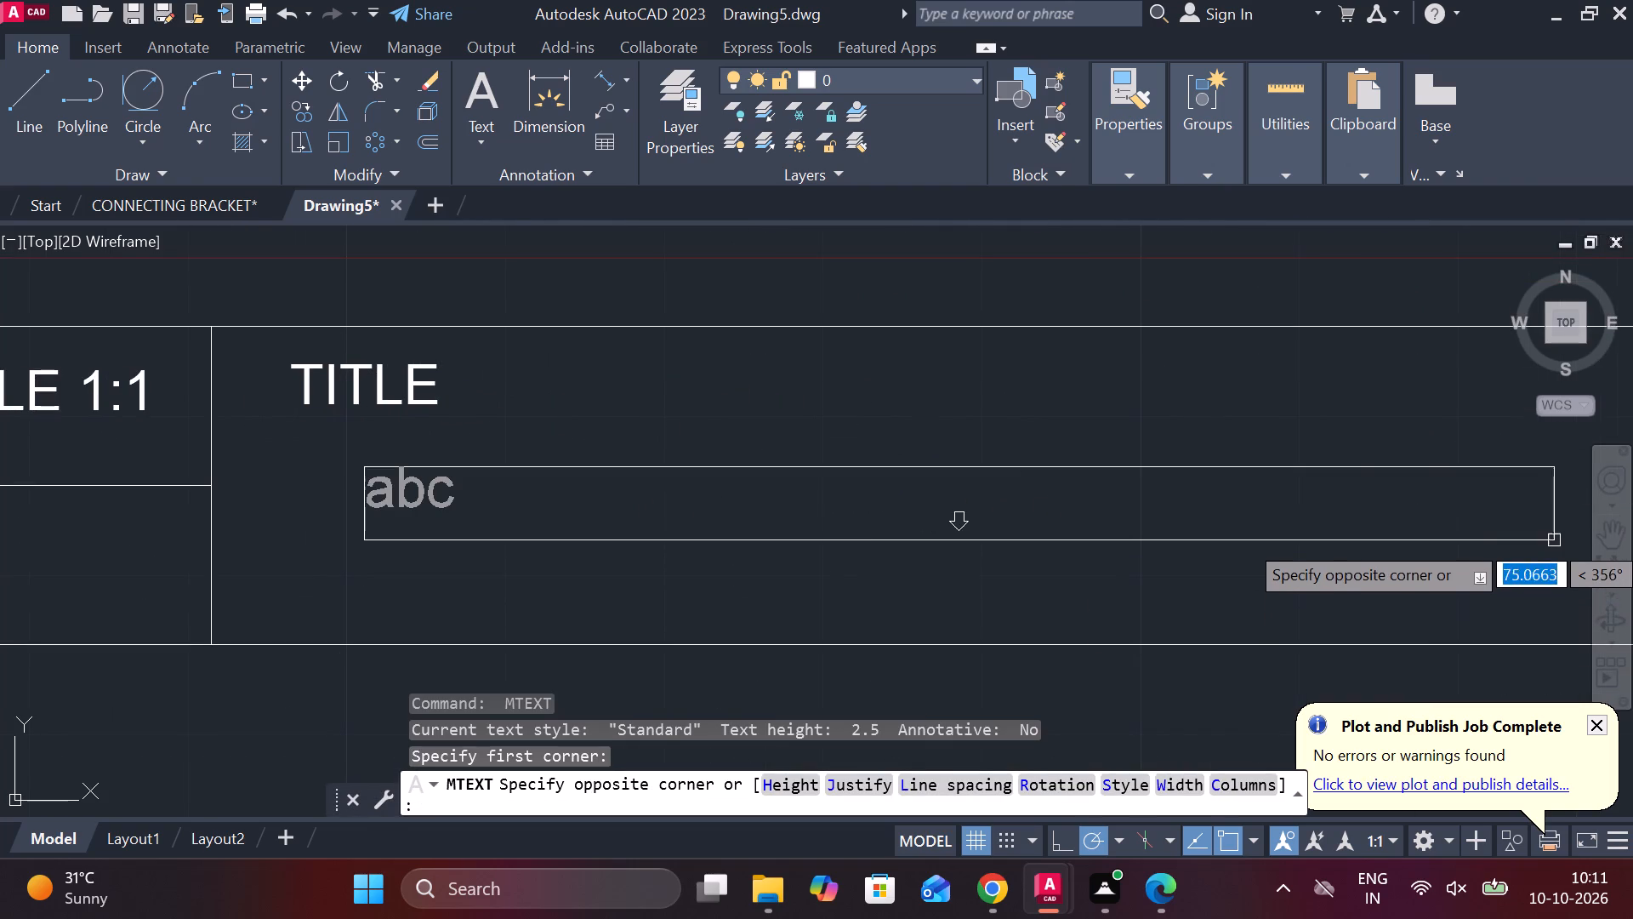
left_click(1560, 540)
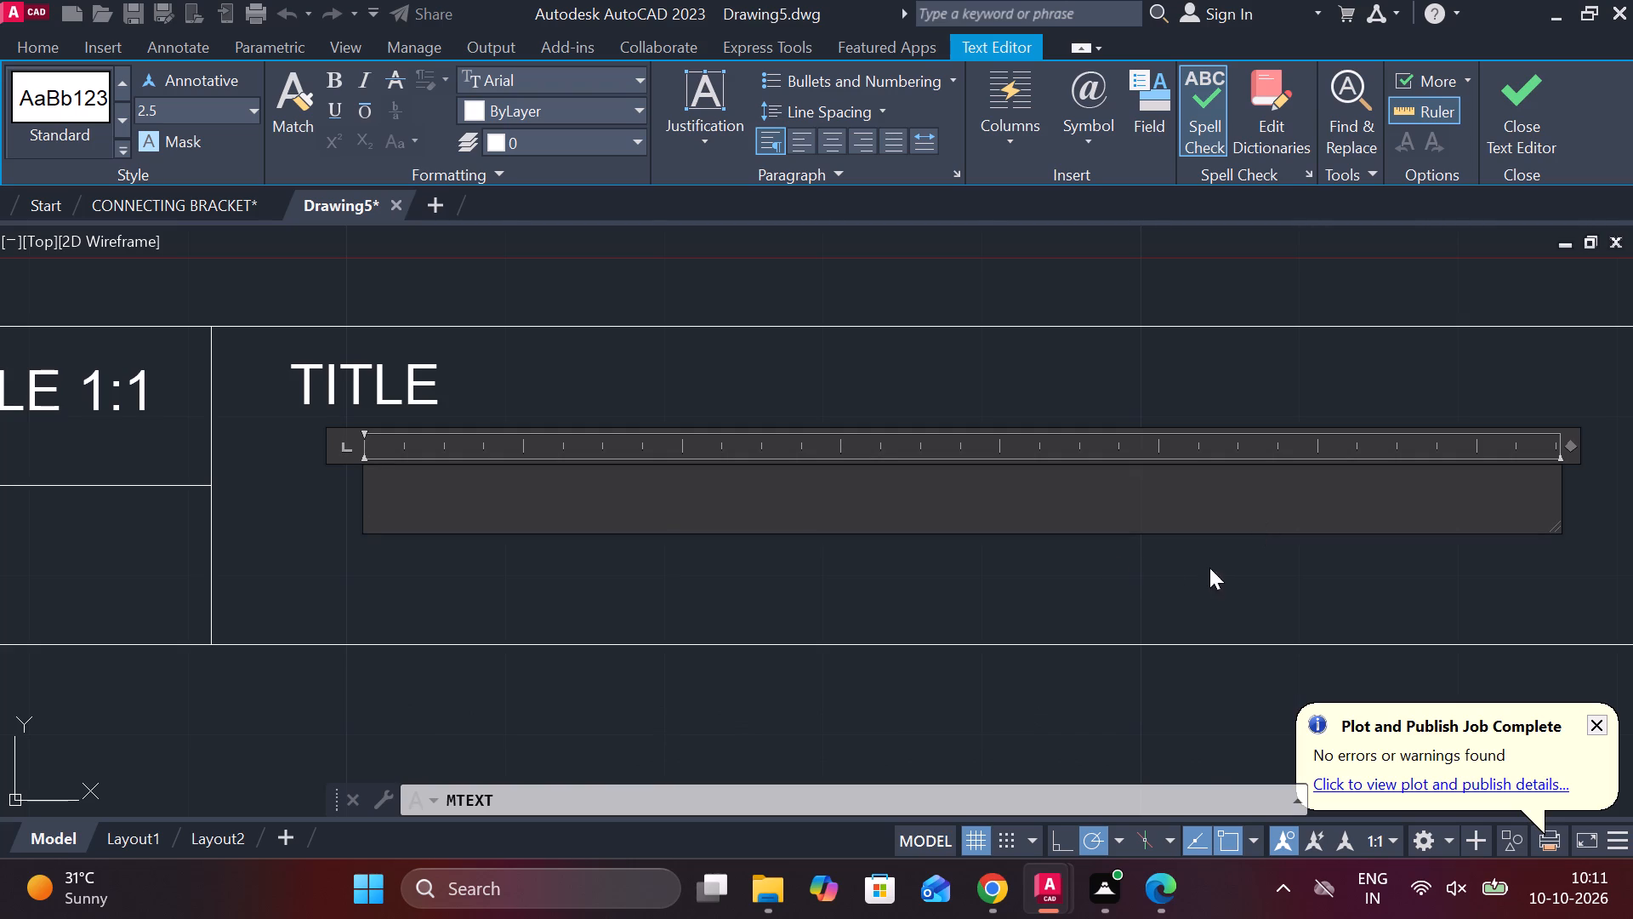
type("MECHANICAL")
key("space")
key("m")
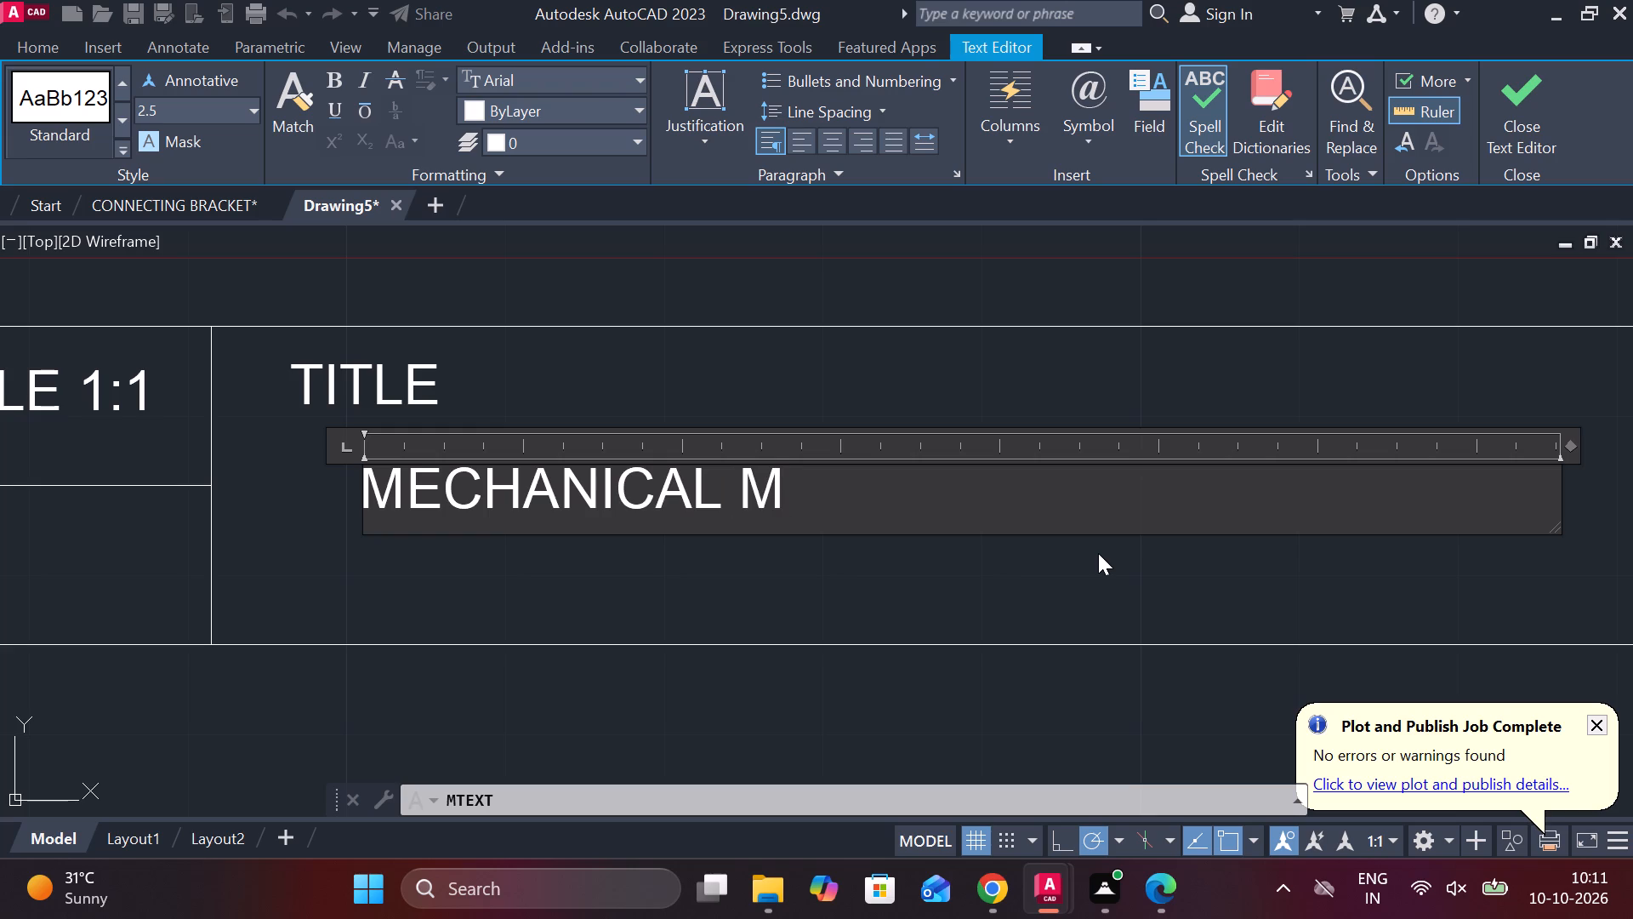
key("o")
type("UNTING")
key("space")
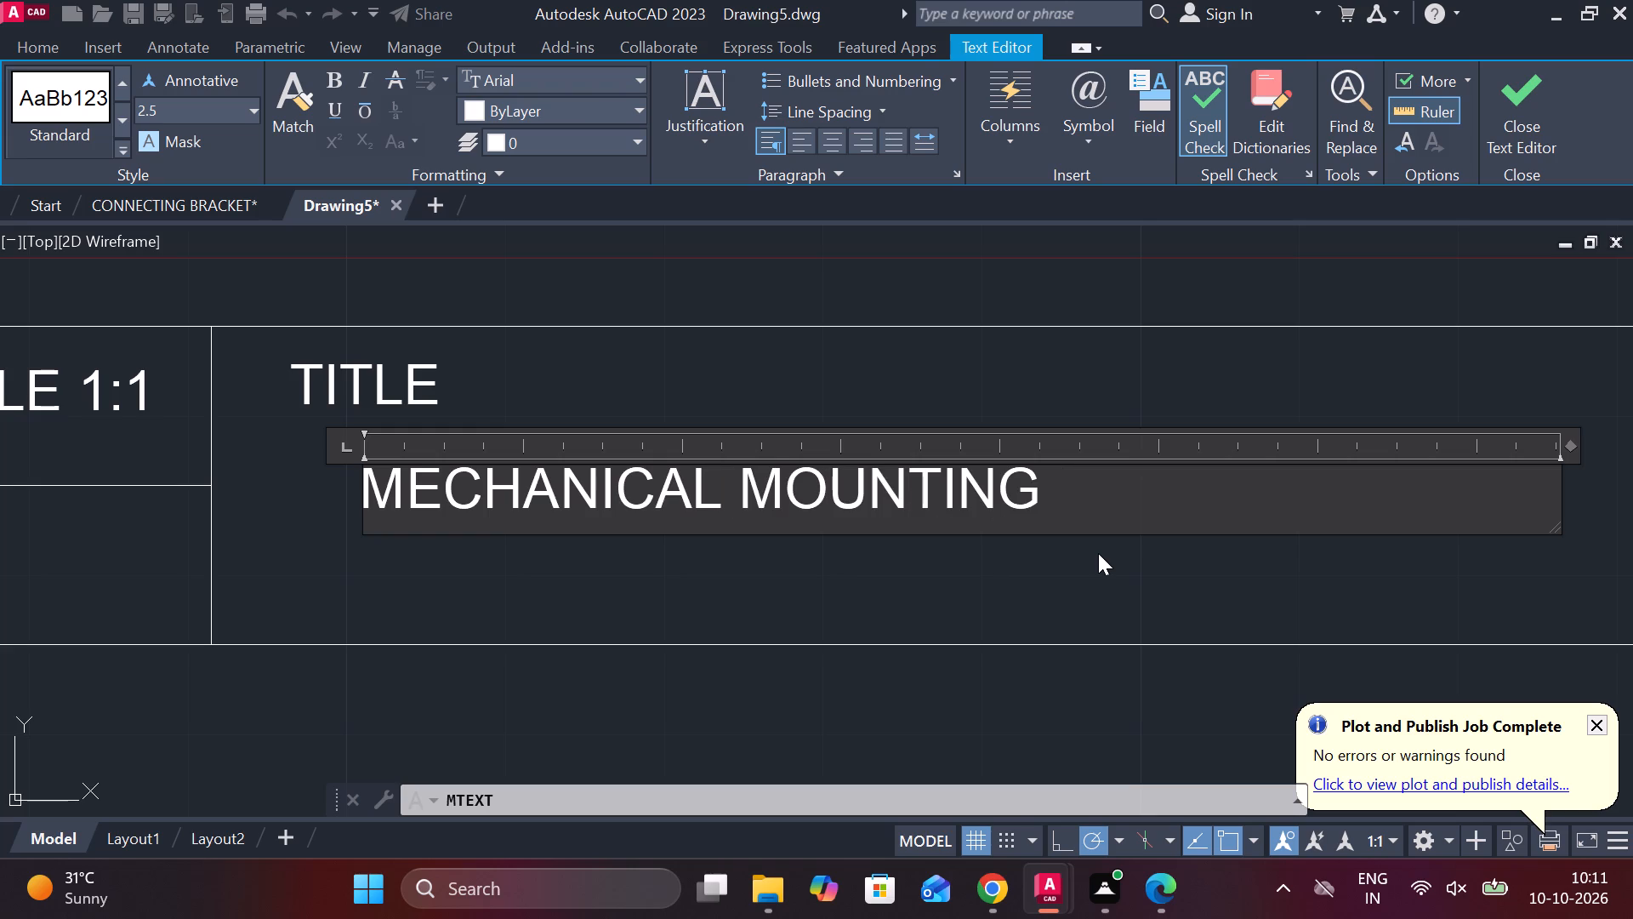
type("BRACKET")
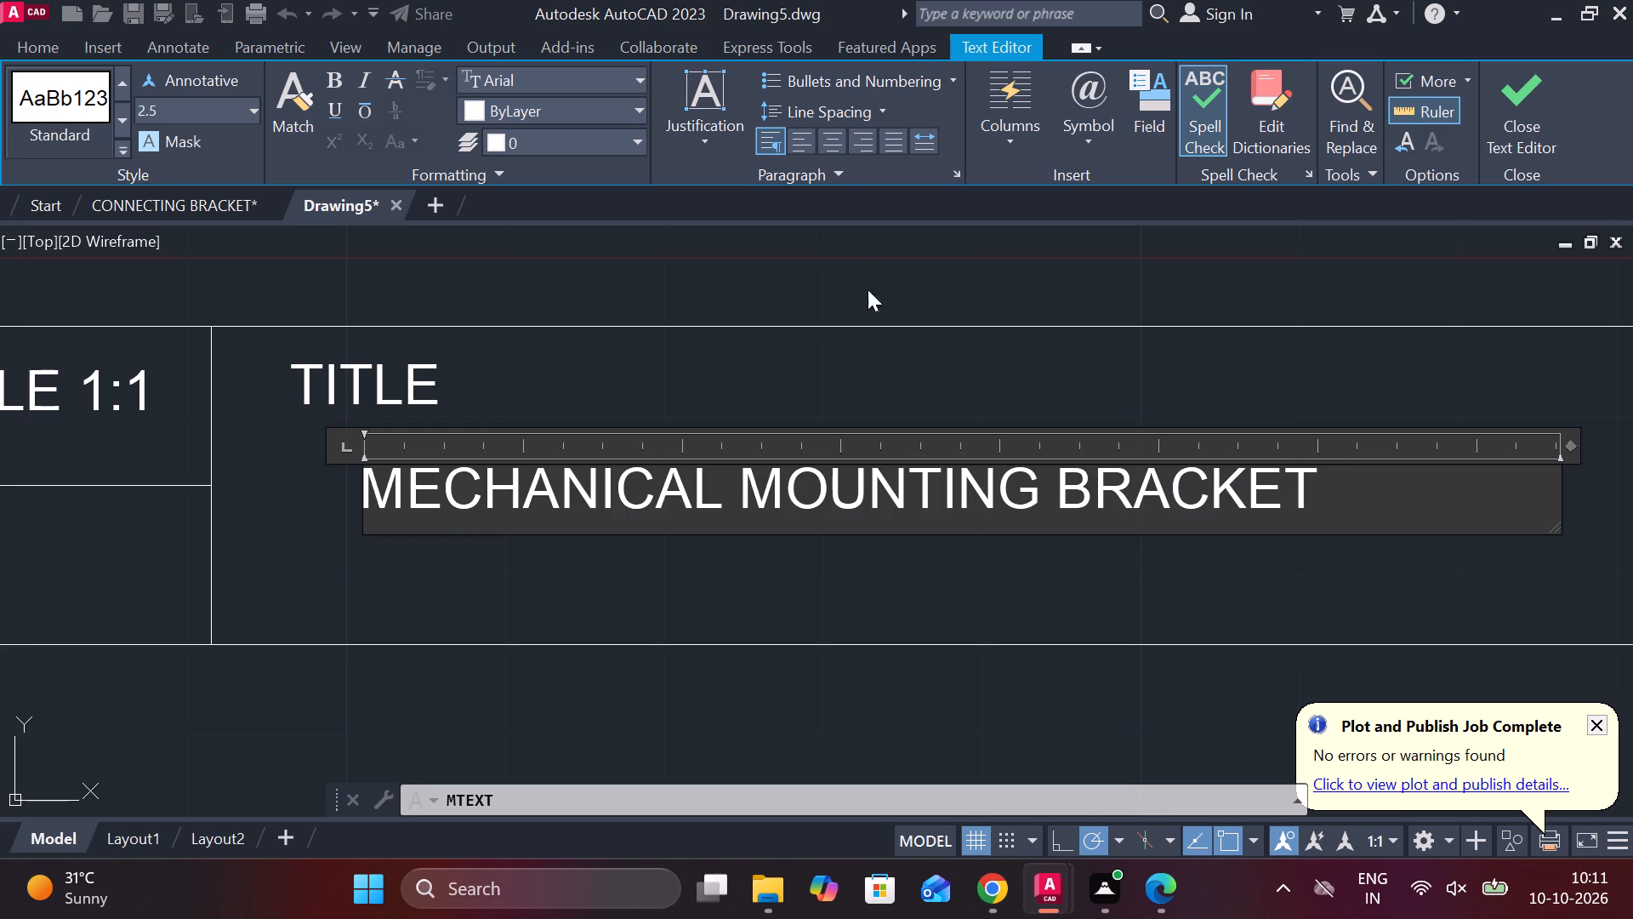
left_click(824, 143)
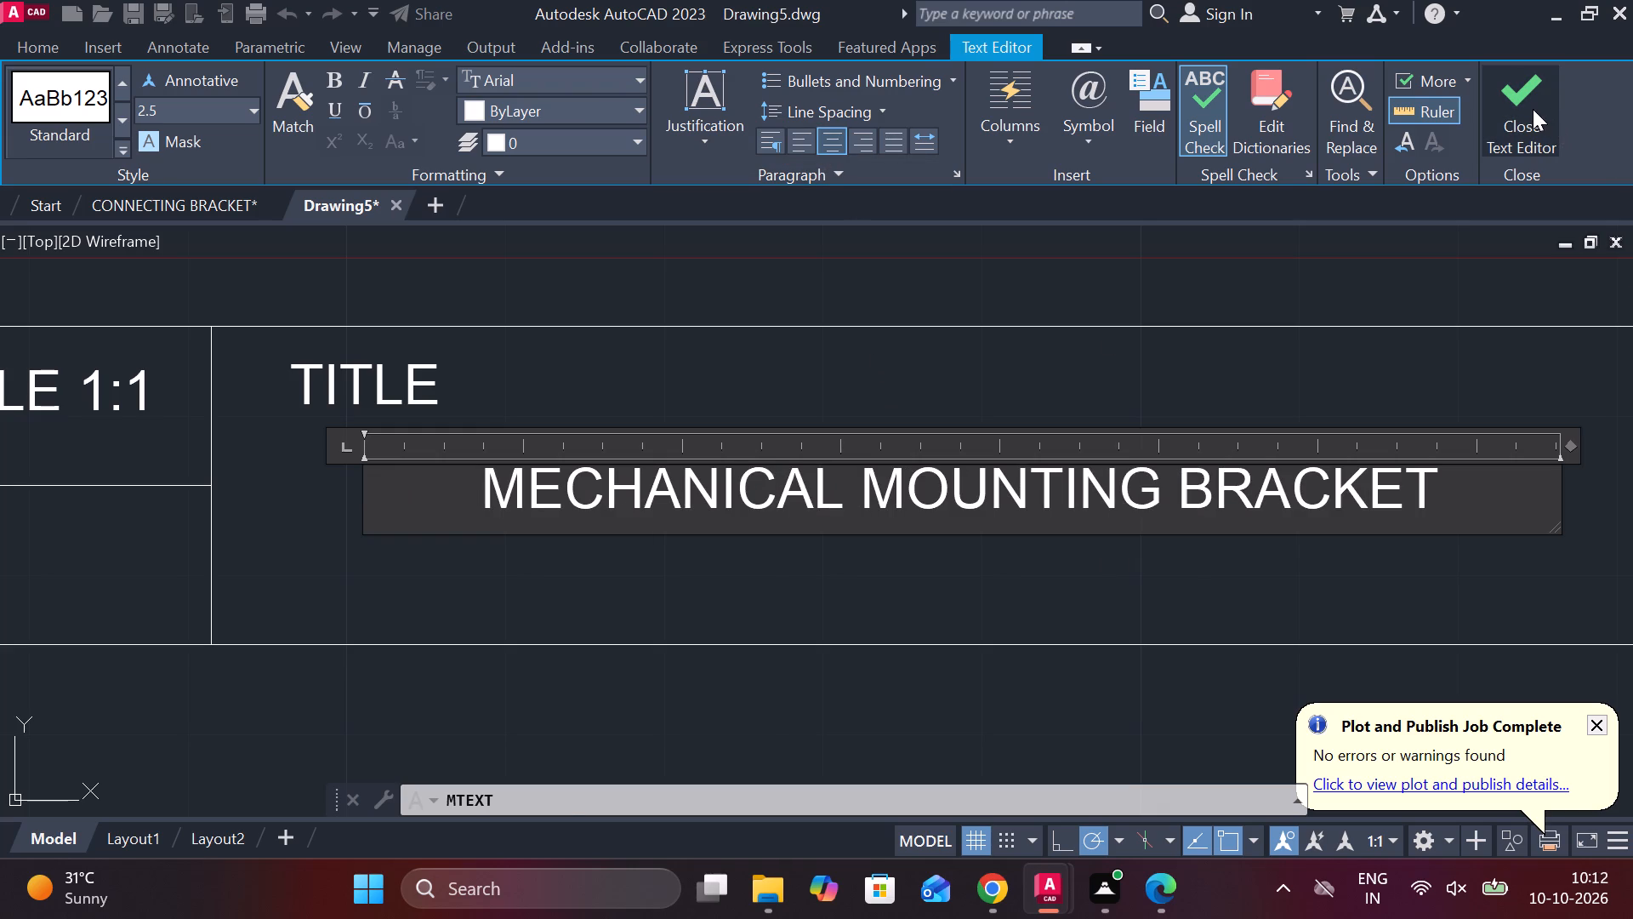
left_click(1533, 109)
Draw a circle of diameter 3 in the left part of the empty small cell below SCALE 1:1.
scroll(1088, 429, "down", 2)
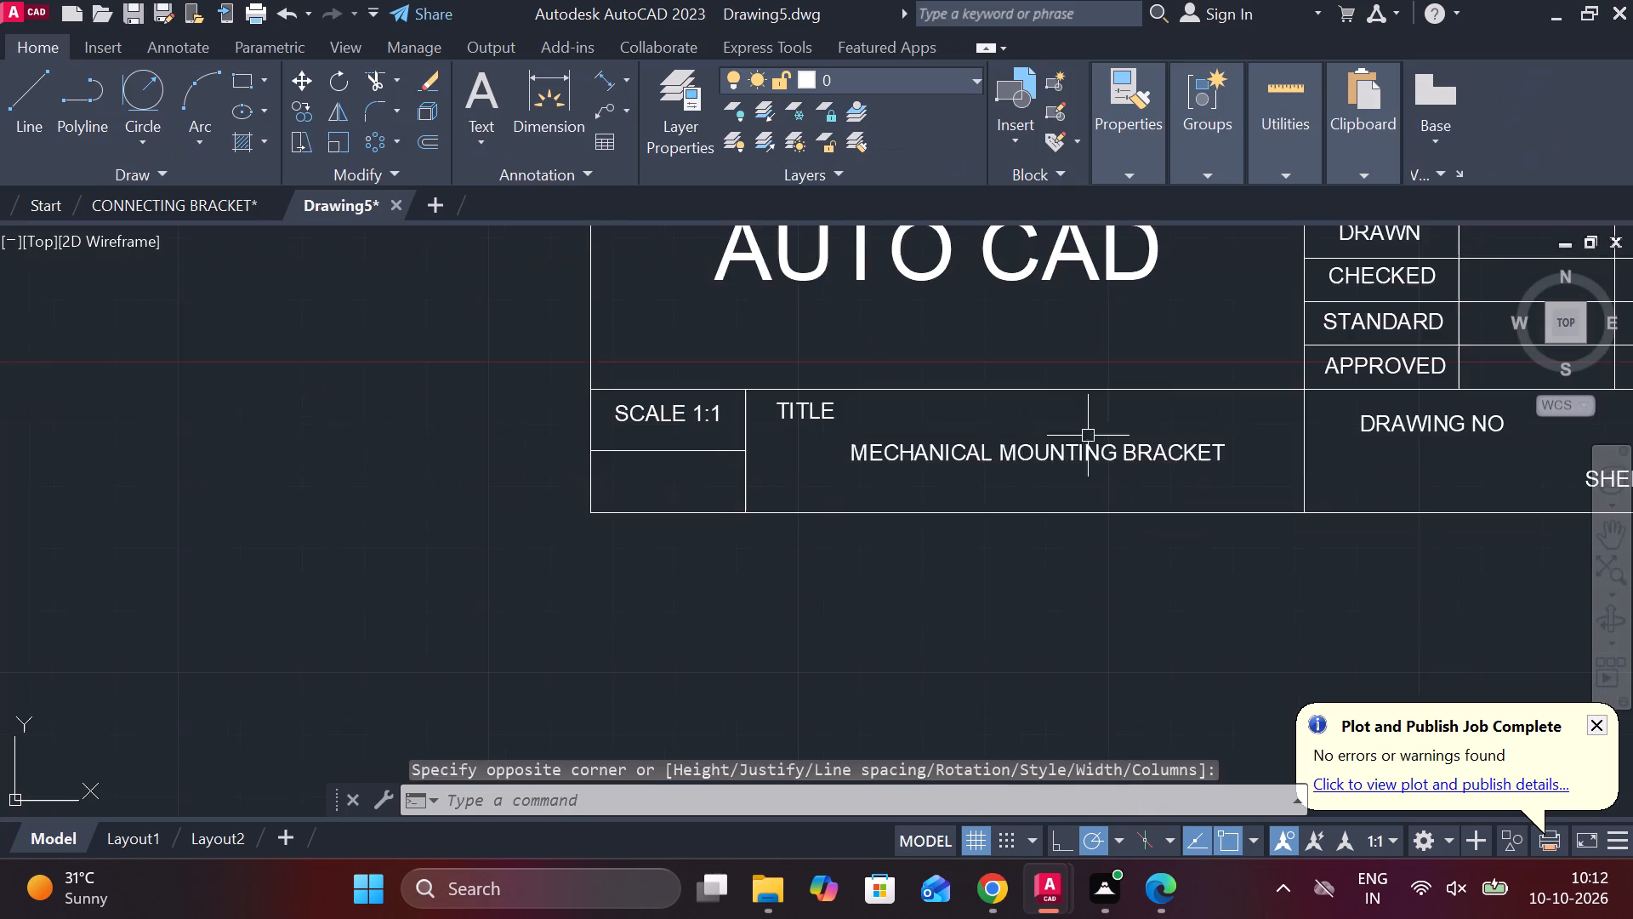
middle_click_drag(1038, 445, 1107, 477)
scroll(715, 562, "up", 2)
type("C")
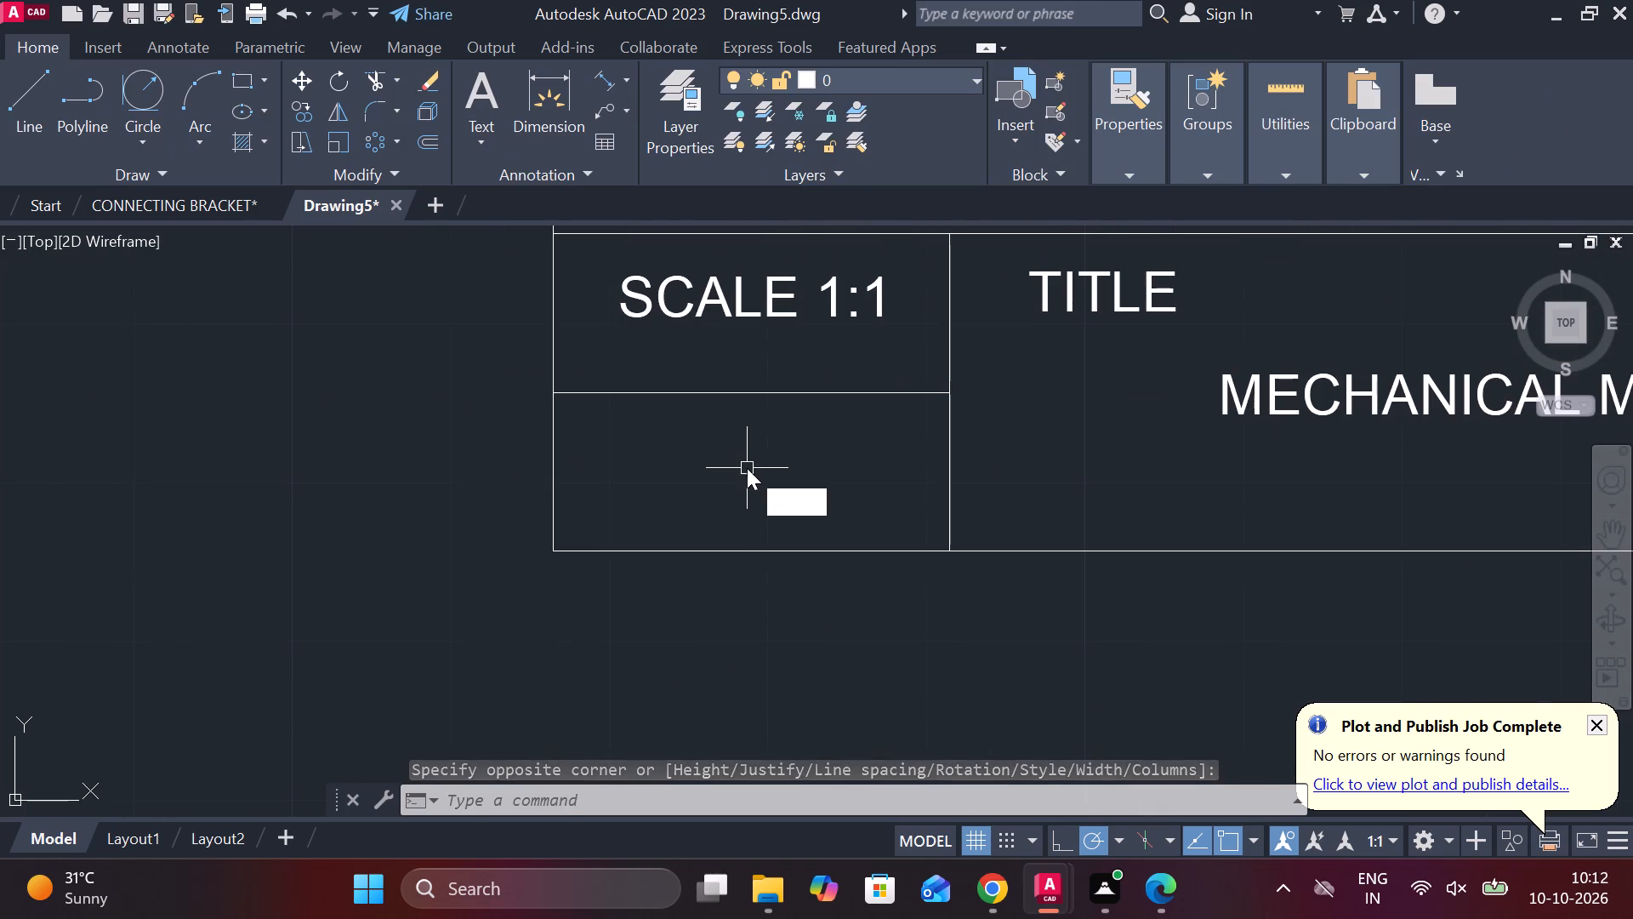
key("space")
left_click(644, 473)
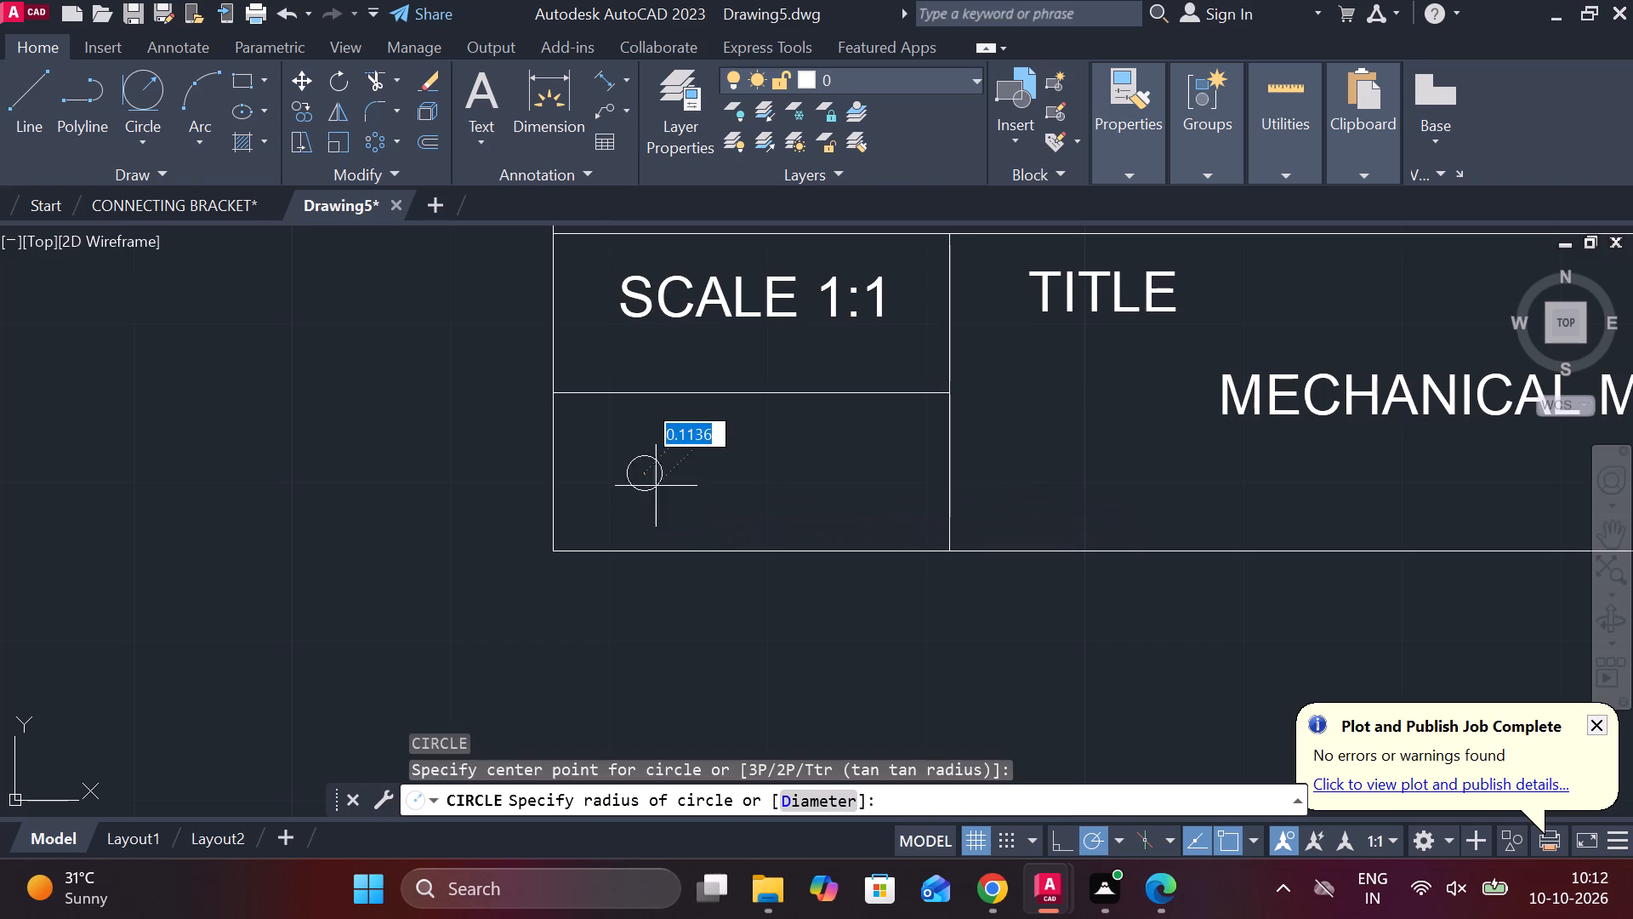
type("D 3")
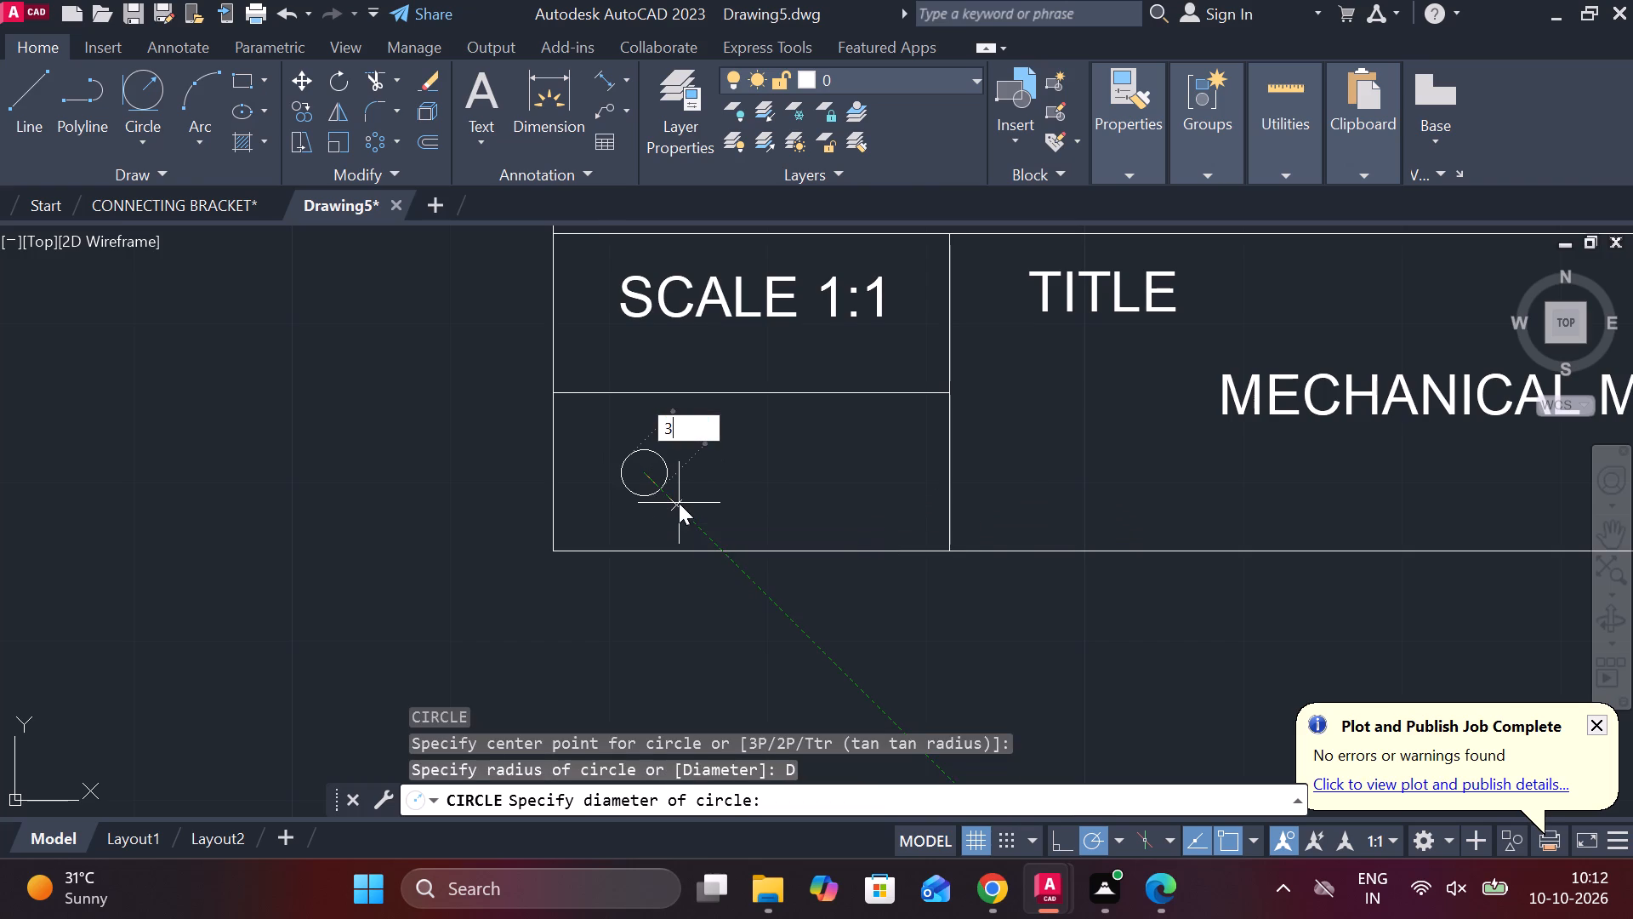
key("Return")
Draw a concentric circle of diameter 5 around the small circle.
type("C")
key("space")
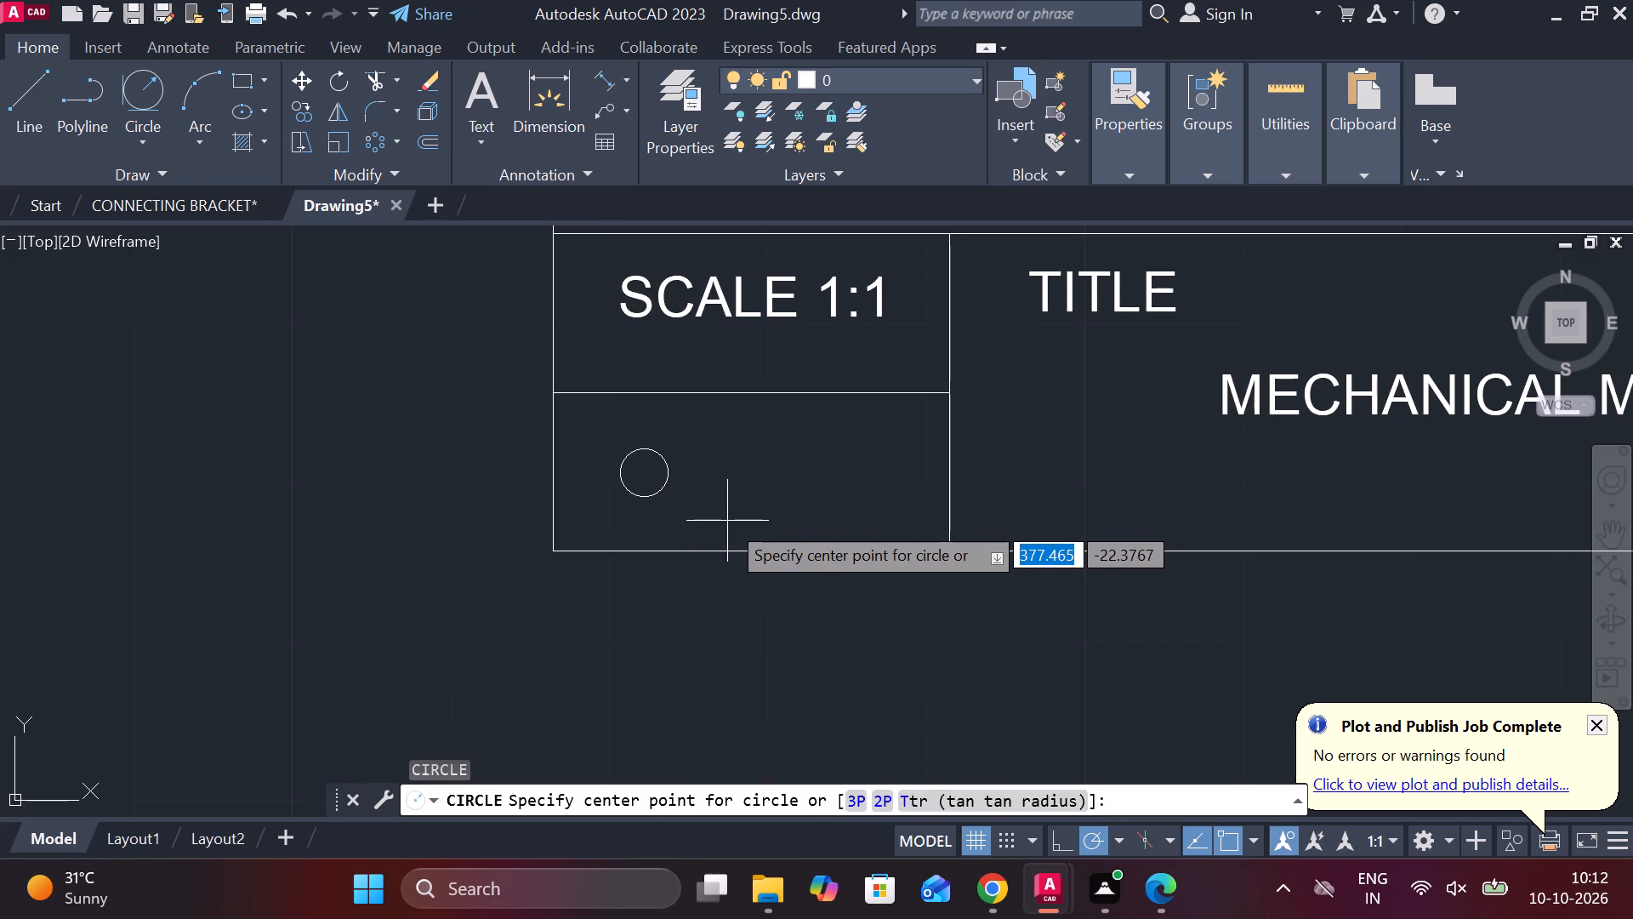
left_click(641, 470)
type("D")
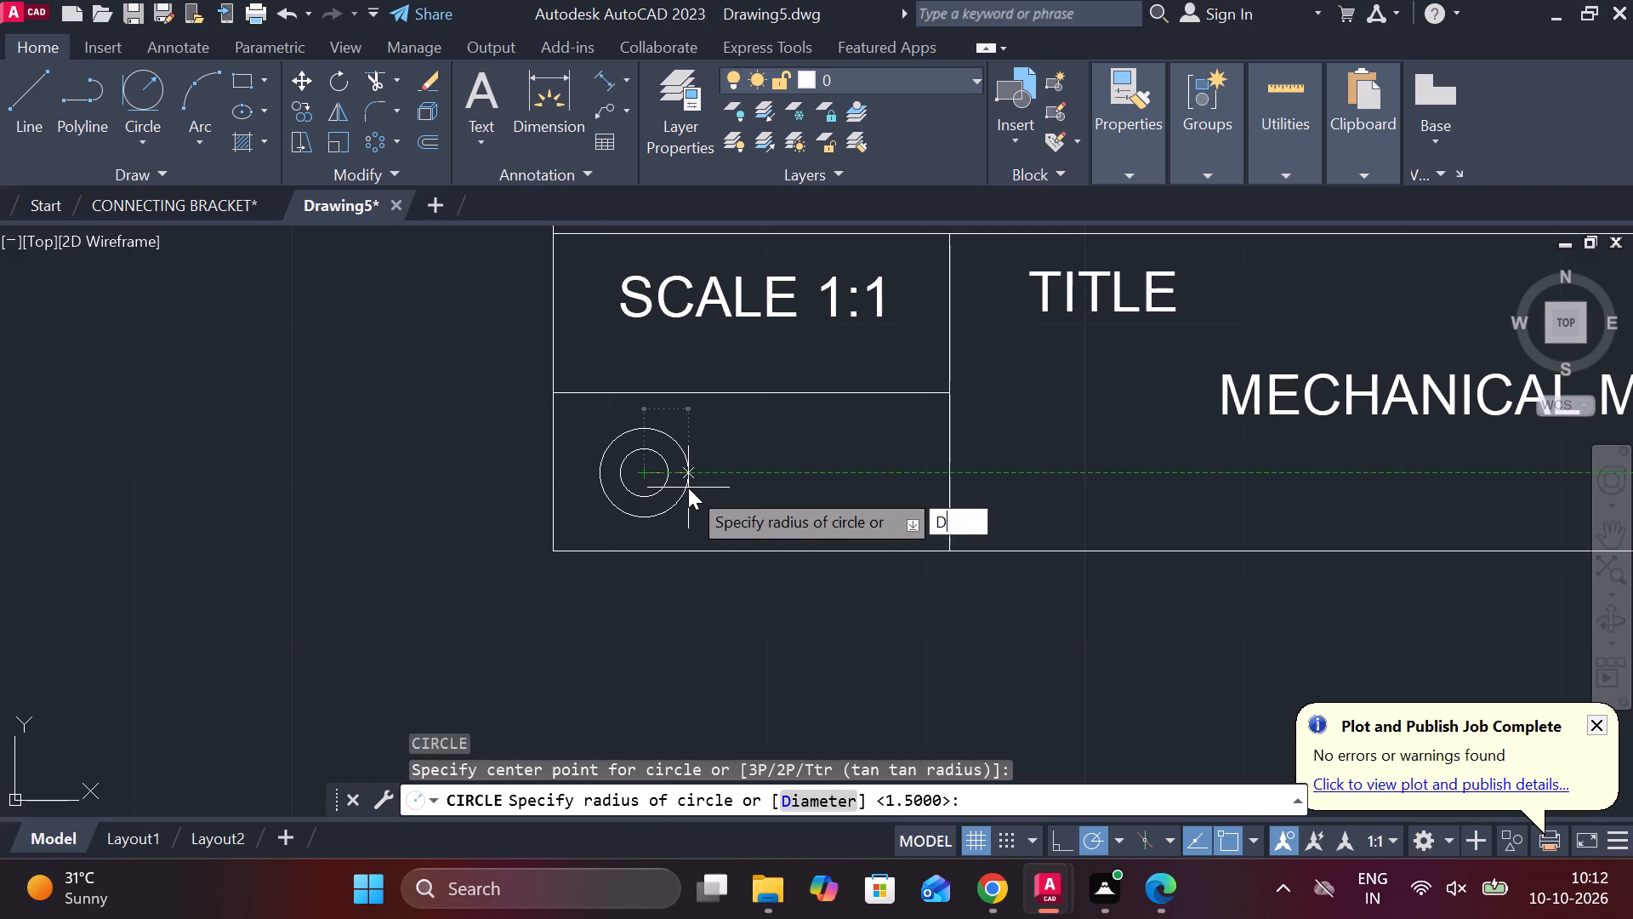
key("space")
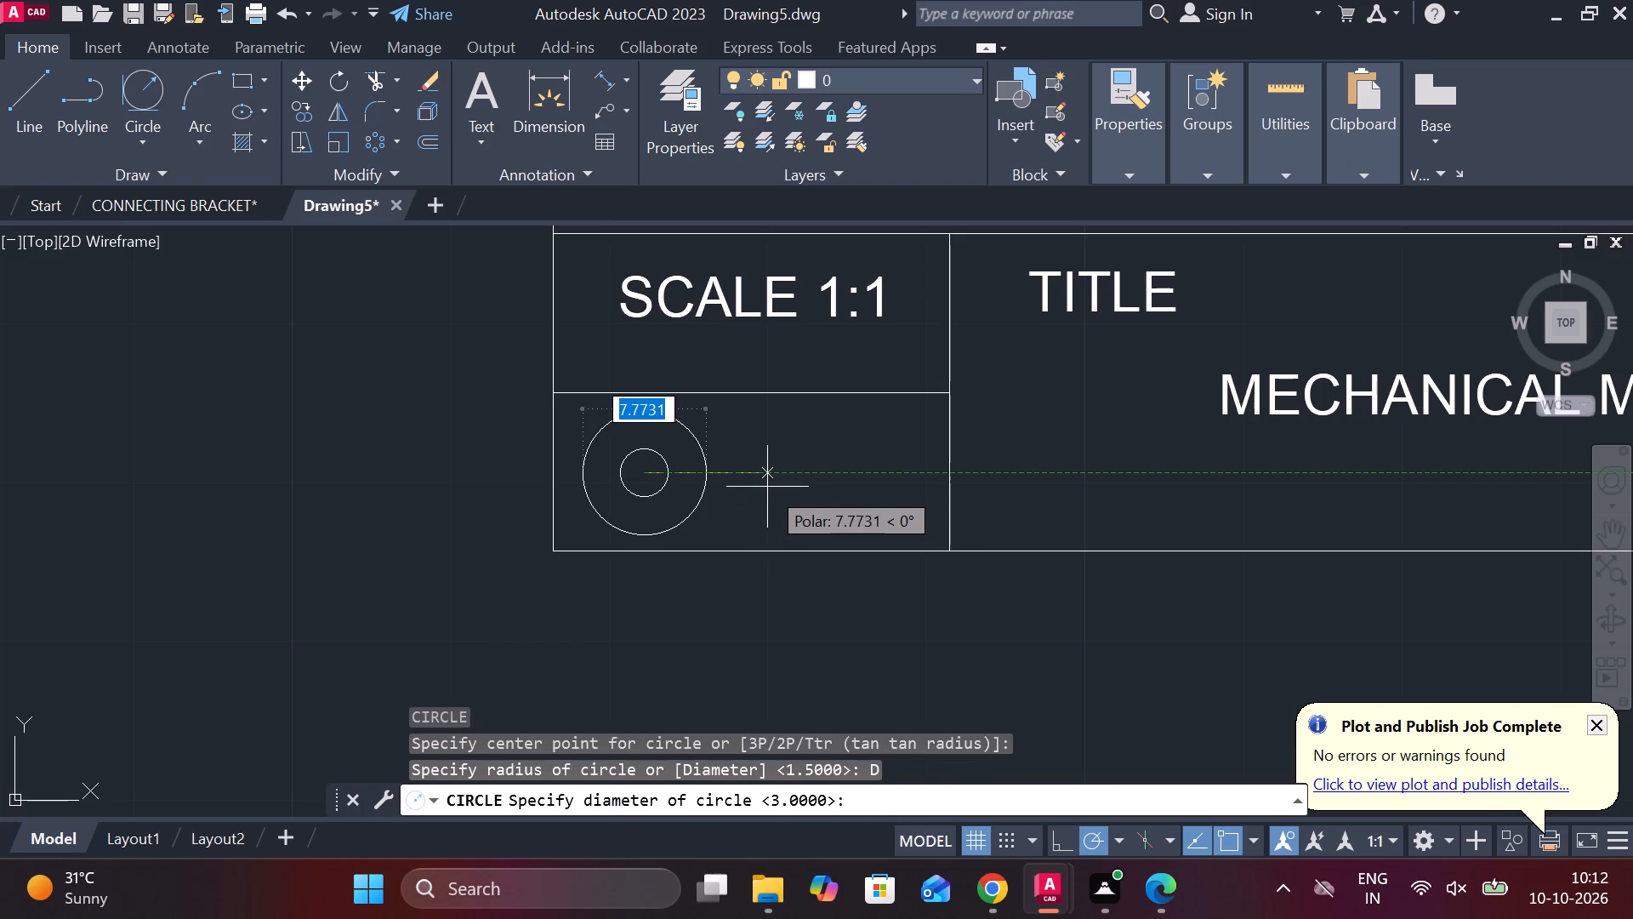
type("5")
key("space")
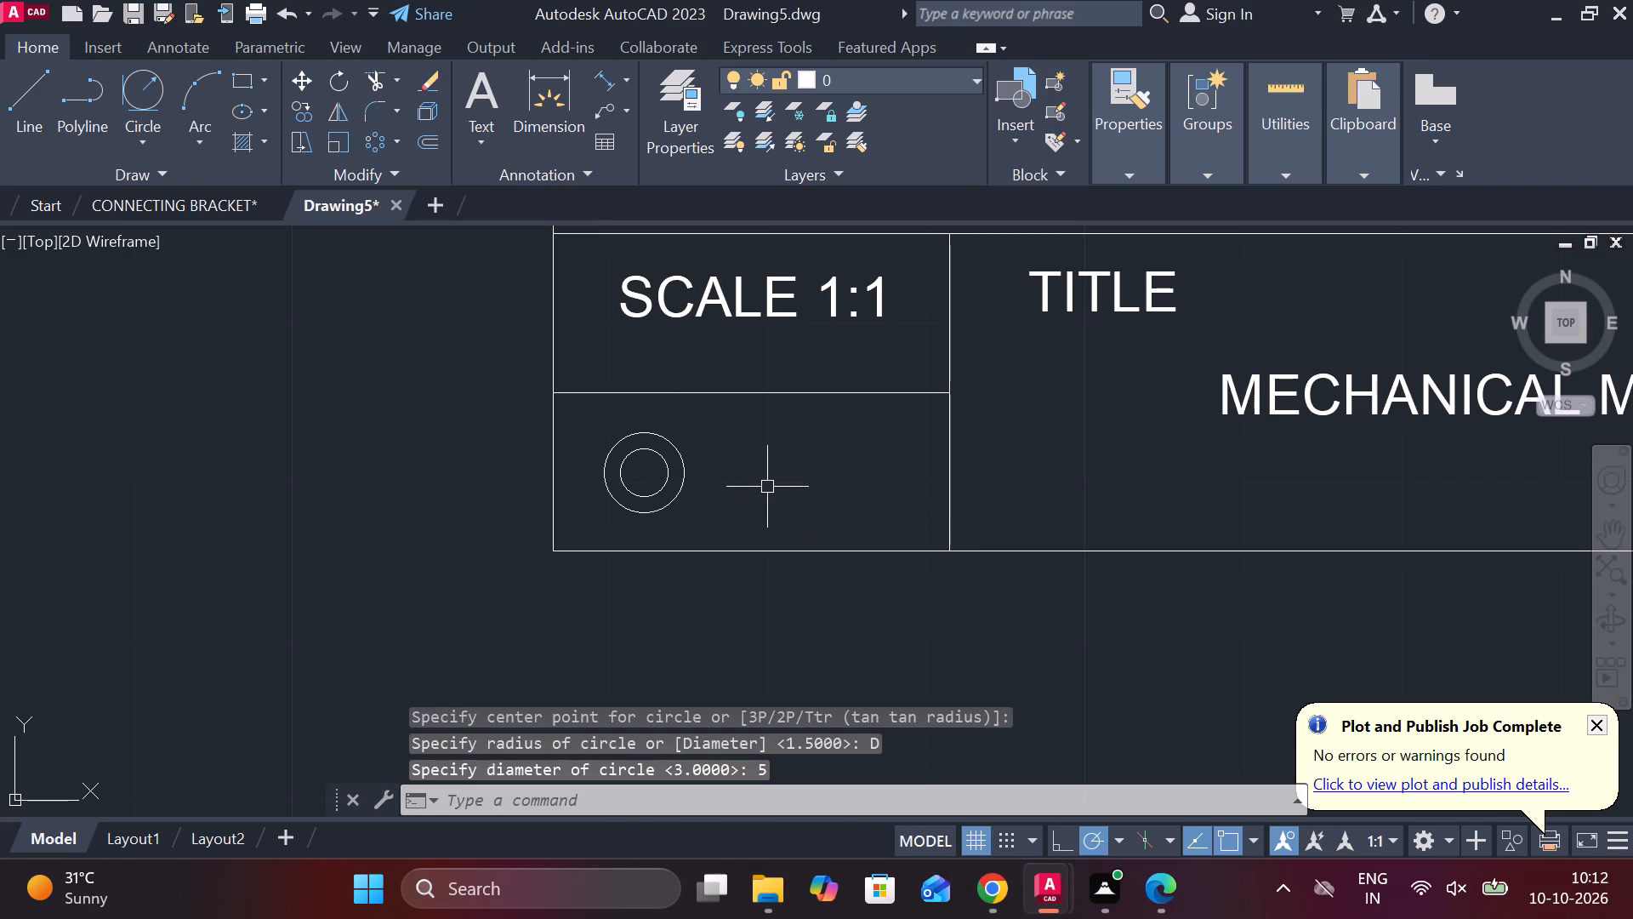
Draw a vertical line to the right of the circles, spanning the outer circle's top to bottom quadrant levels.
key("l")
key("Return")
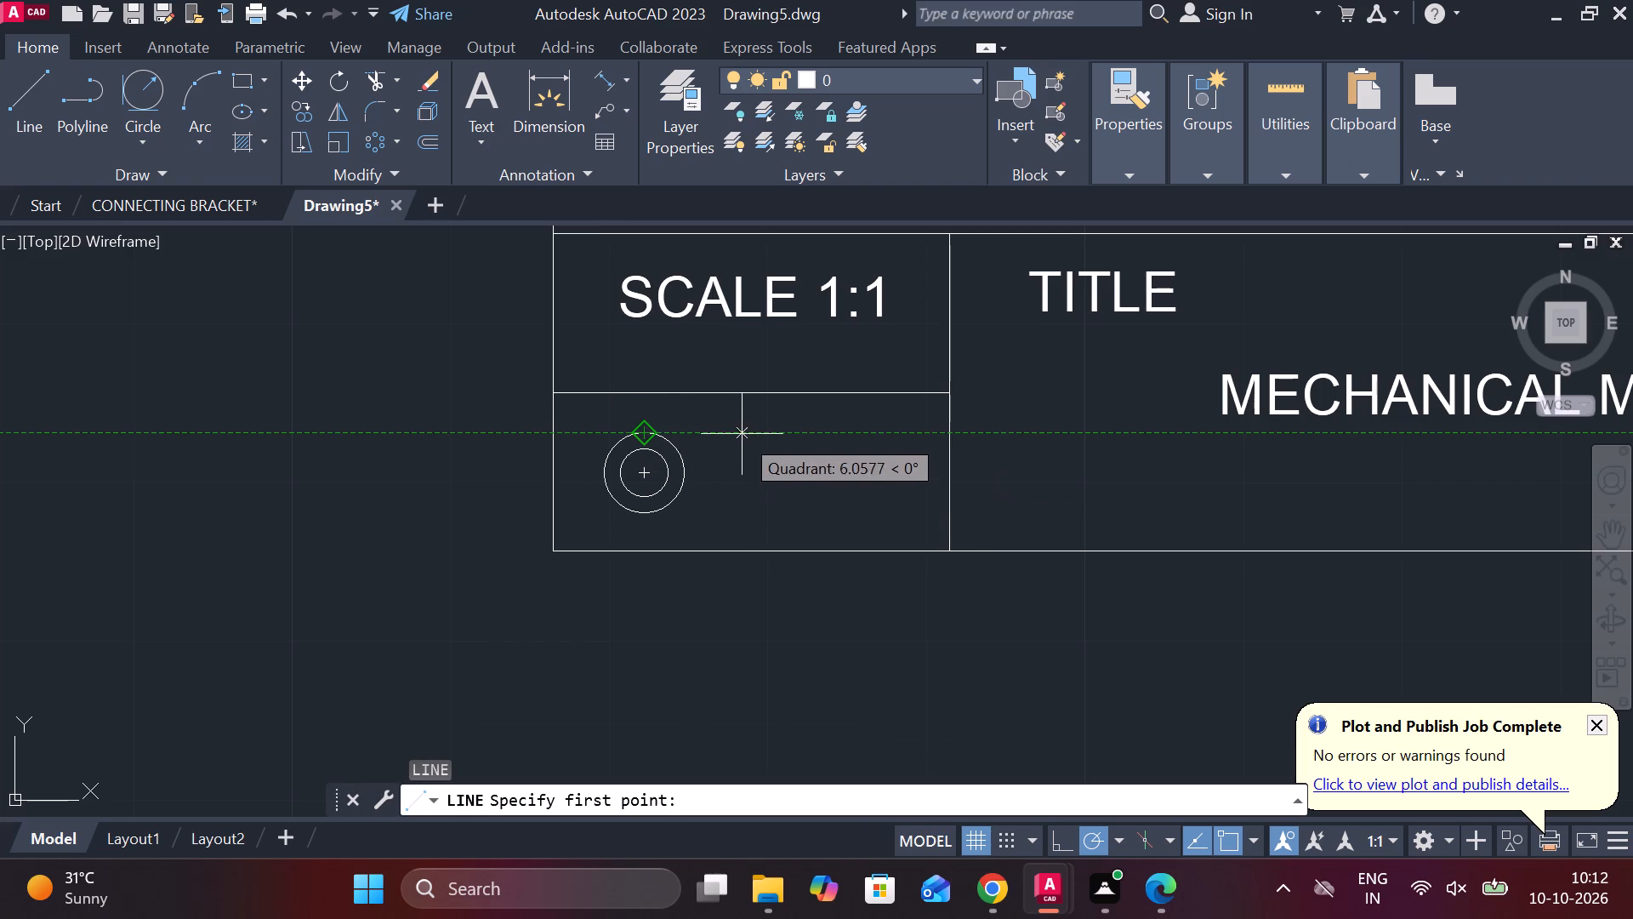
left_click(806, 434)
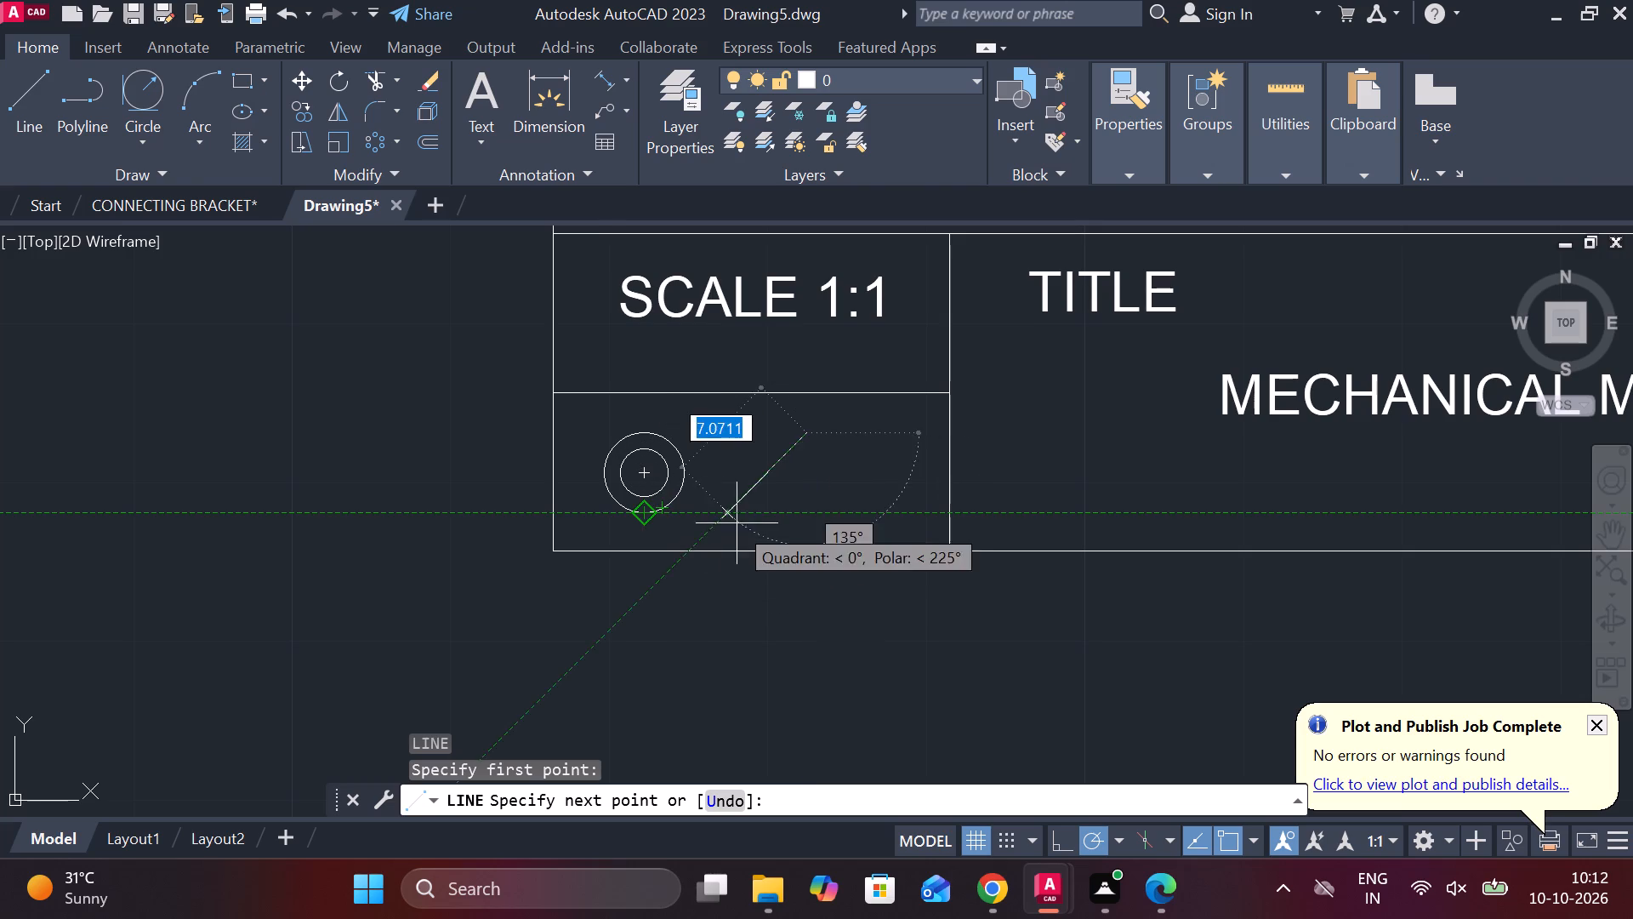
left_click(795, 512)
key("Escape")
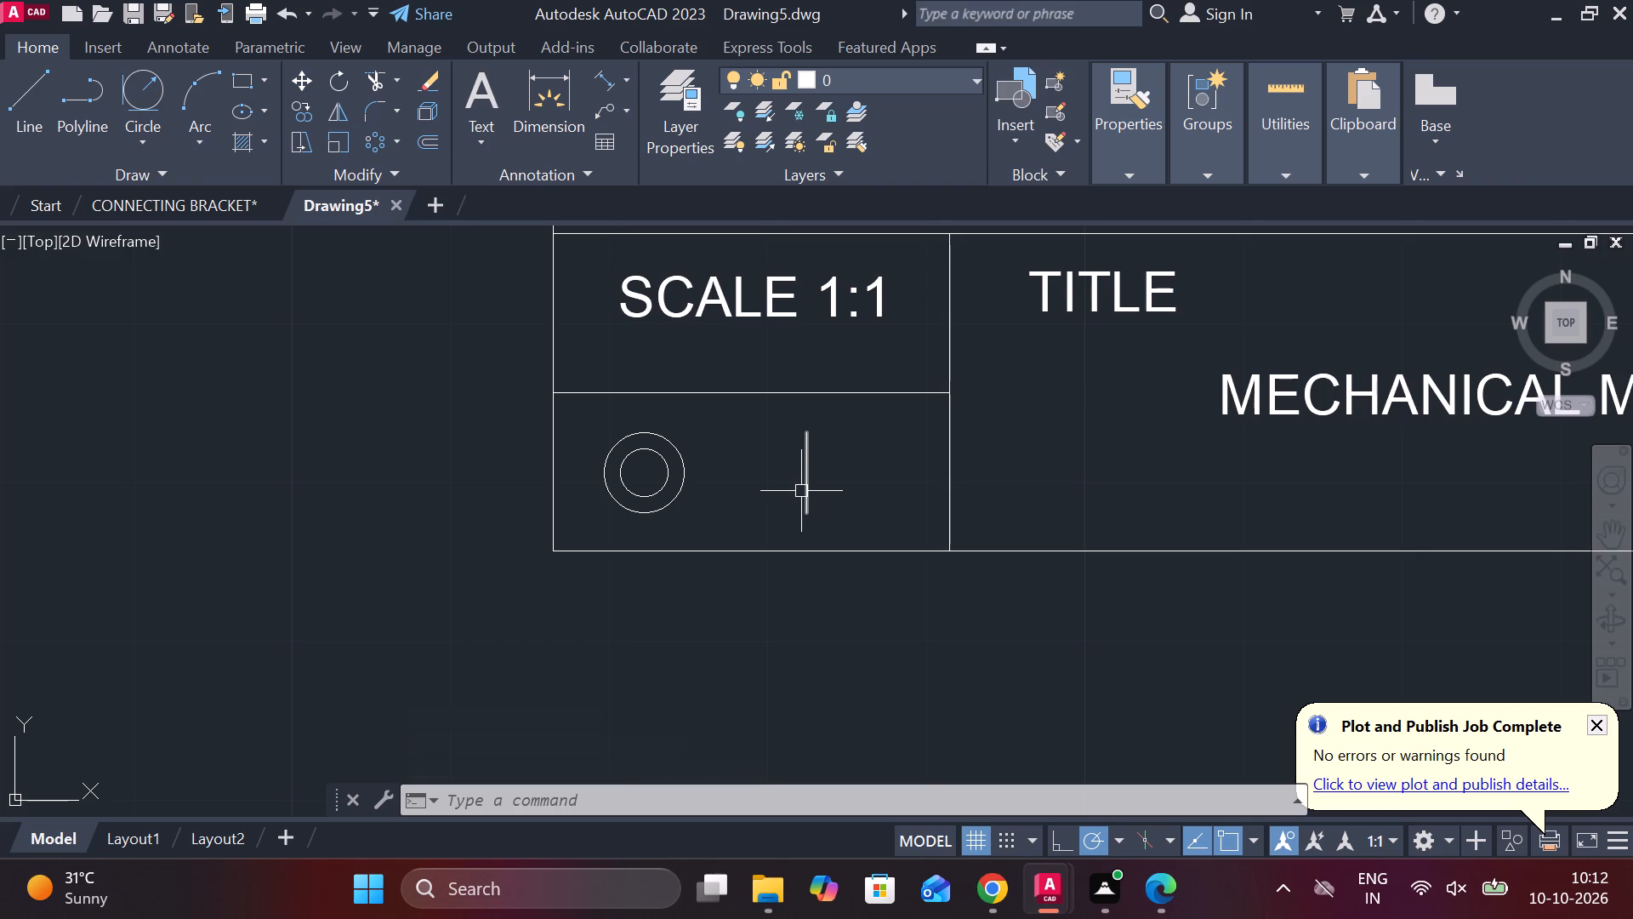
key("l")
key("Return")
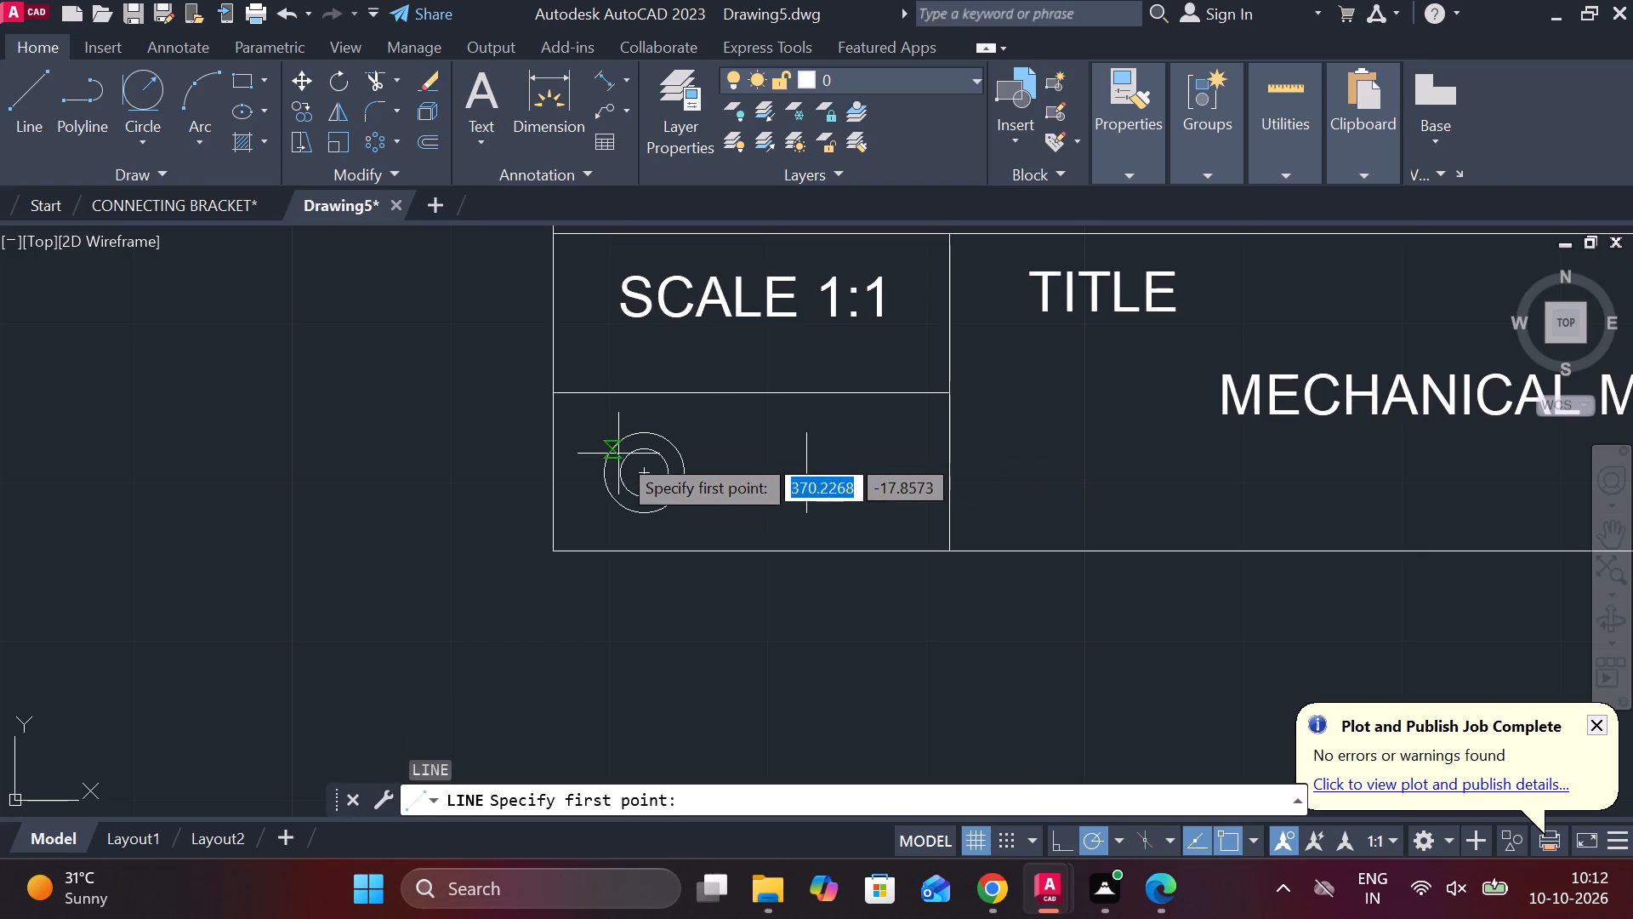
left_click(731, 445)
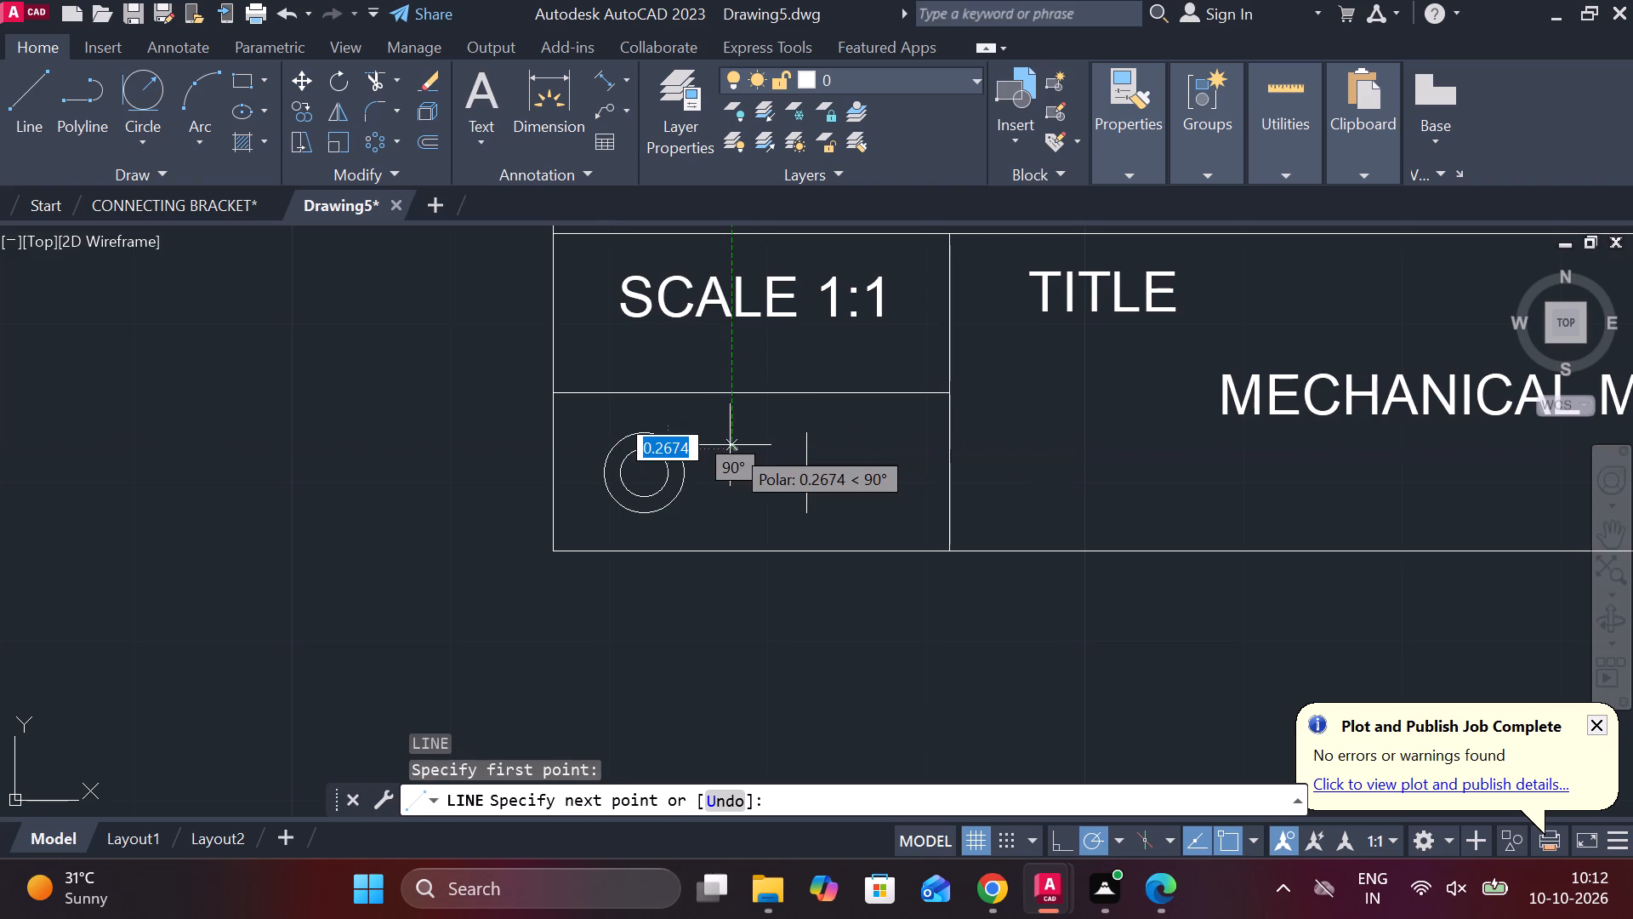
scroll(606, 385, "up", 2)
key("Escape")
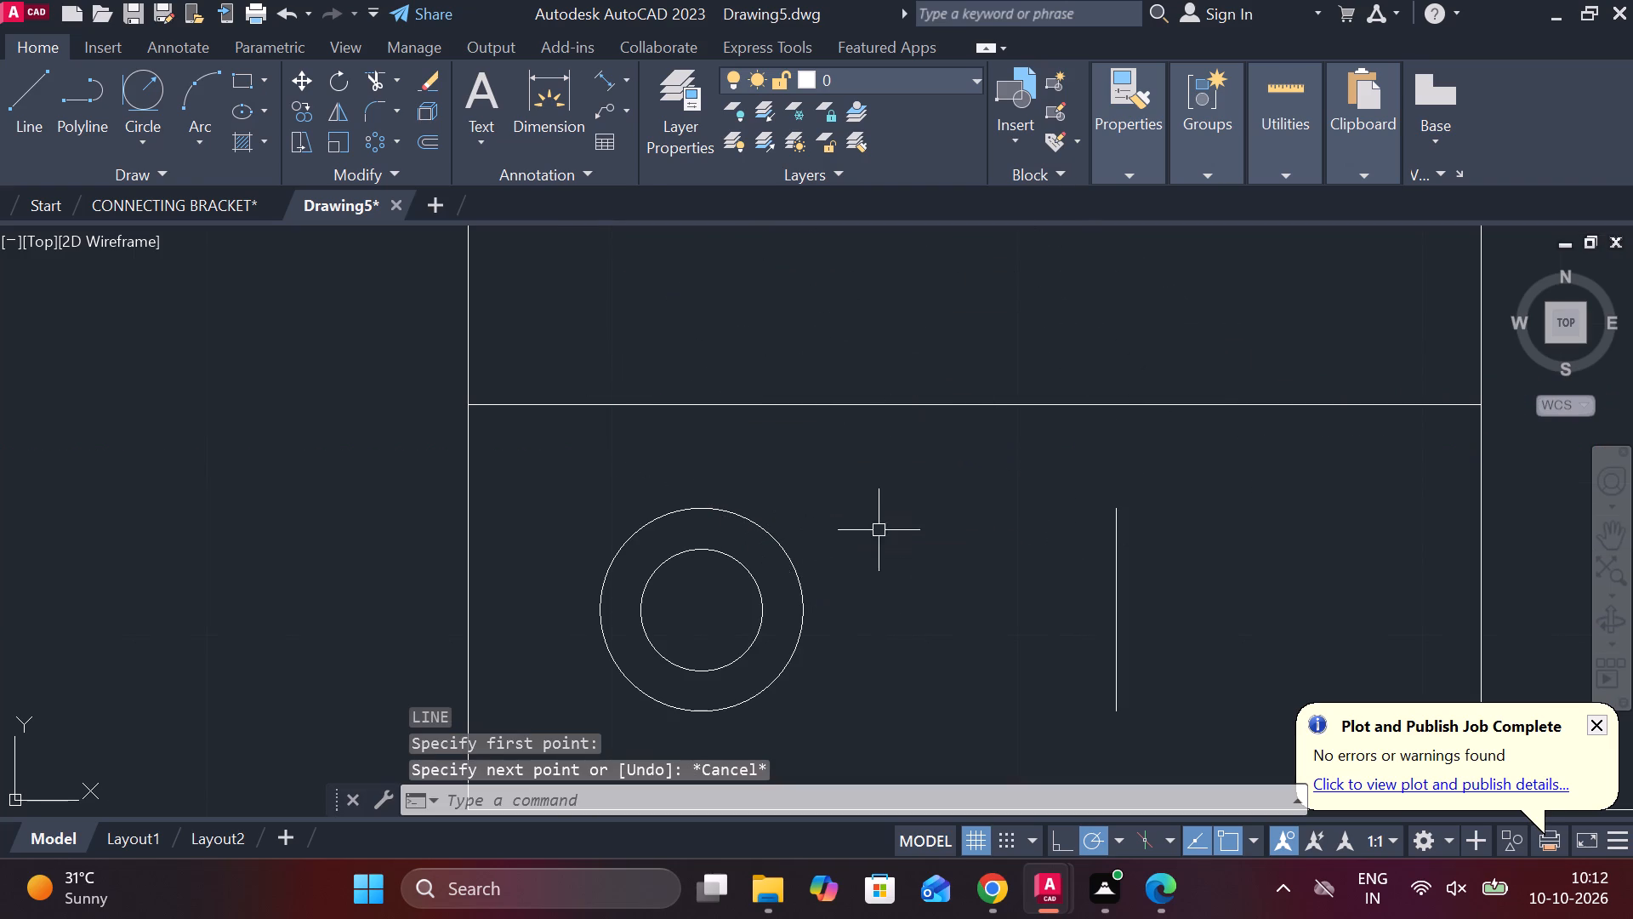
Draw a short vertical line beside the circles, spanning the inner circle's height, and connect its ends to the taller line to form a trapezoid.
key("l")
key("Return")
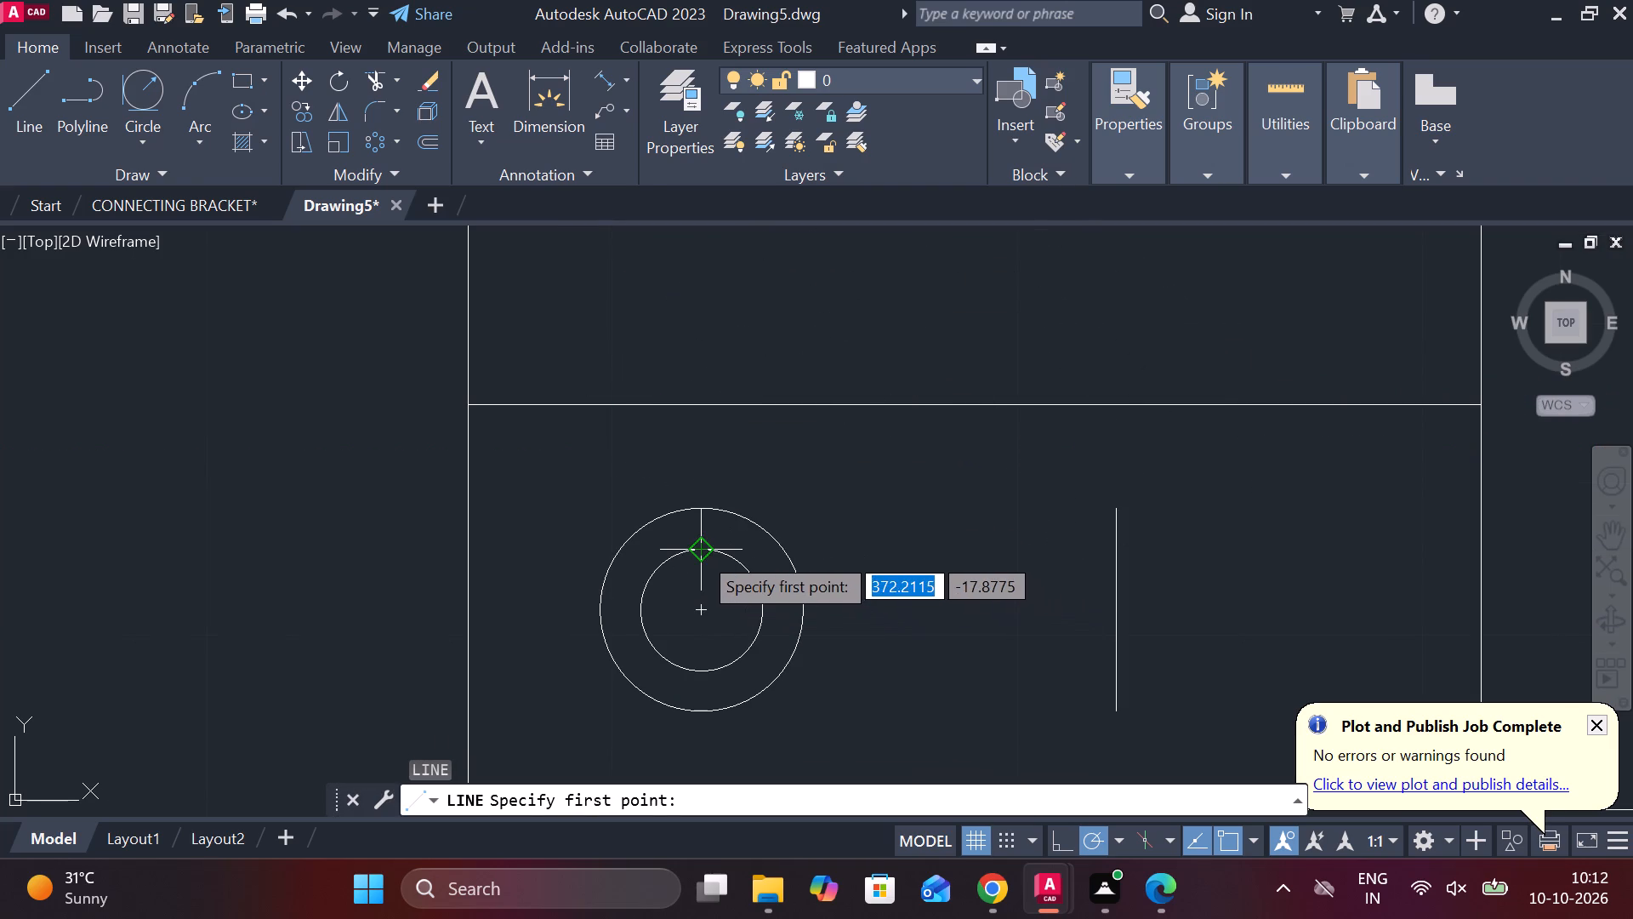
left_click(833, 551)
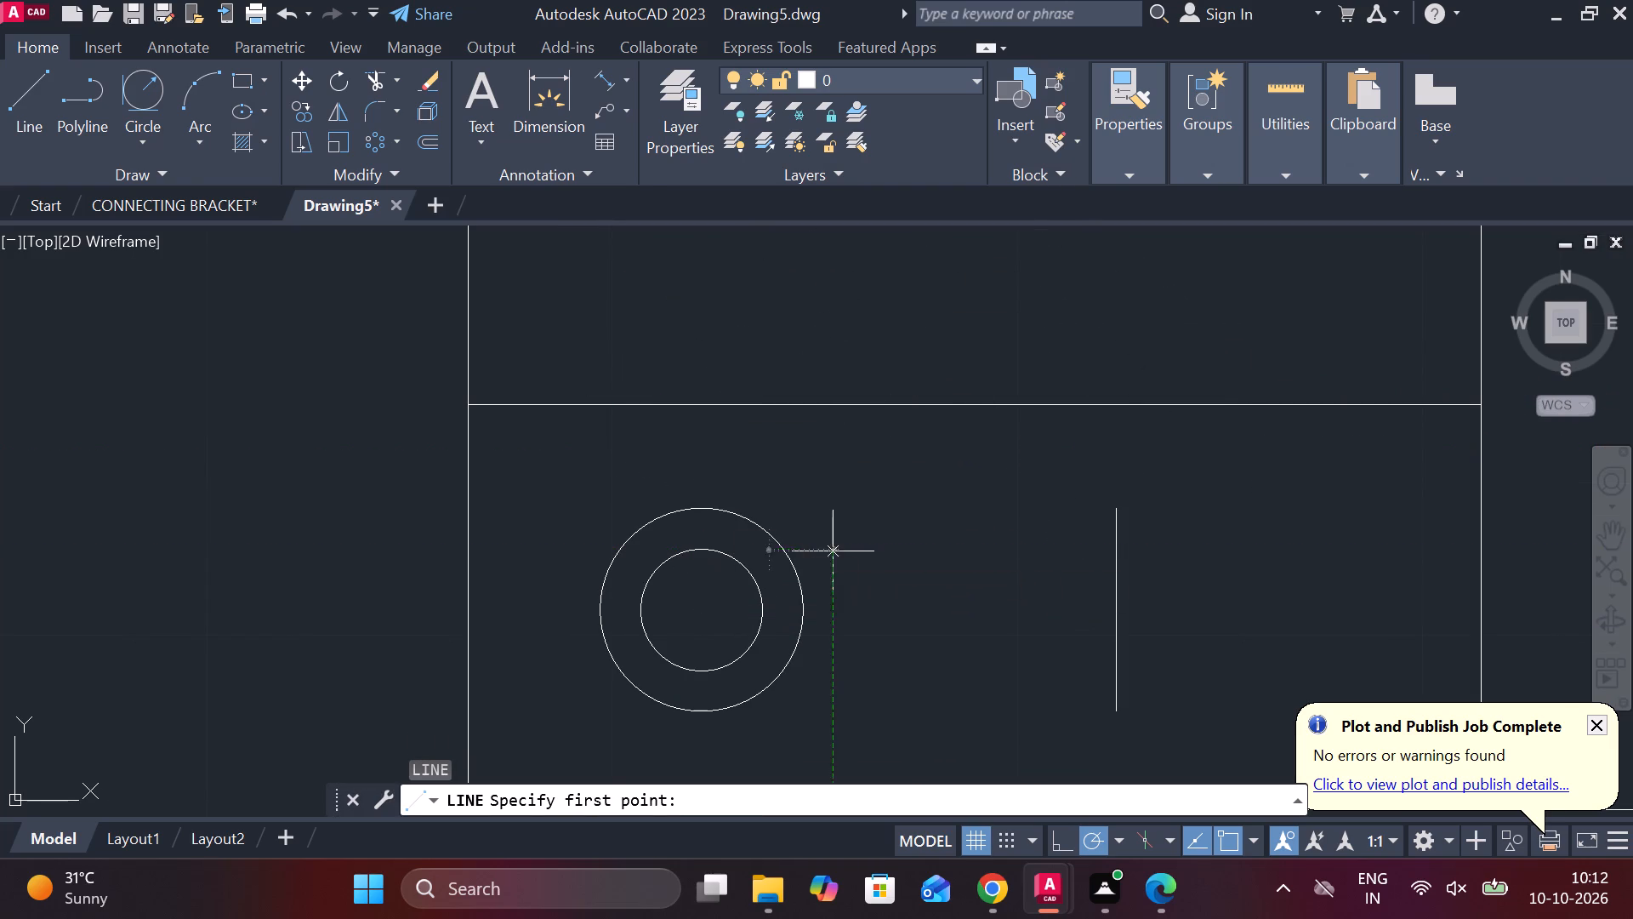
left_click(847, 674)
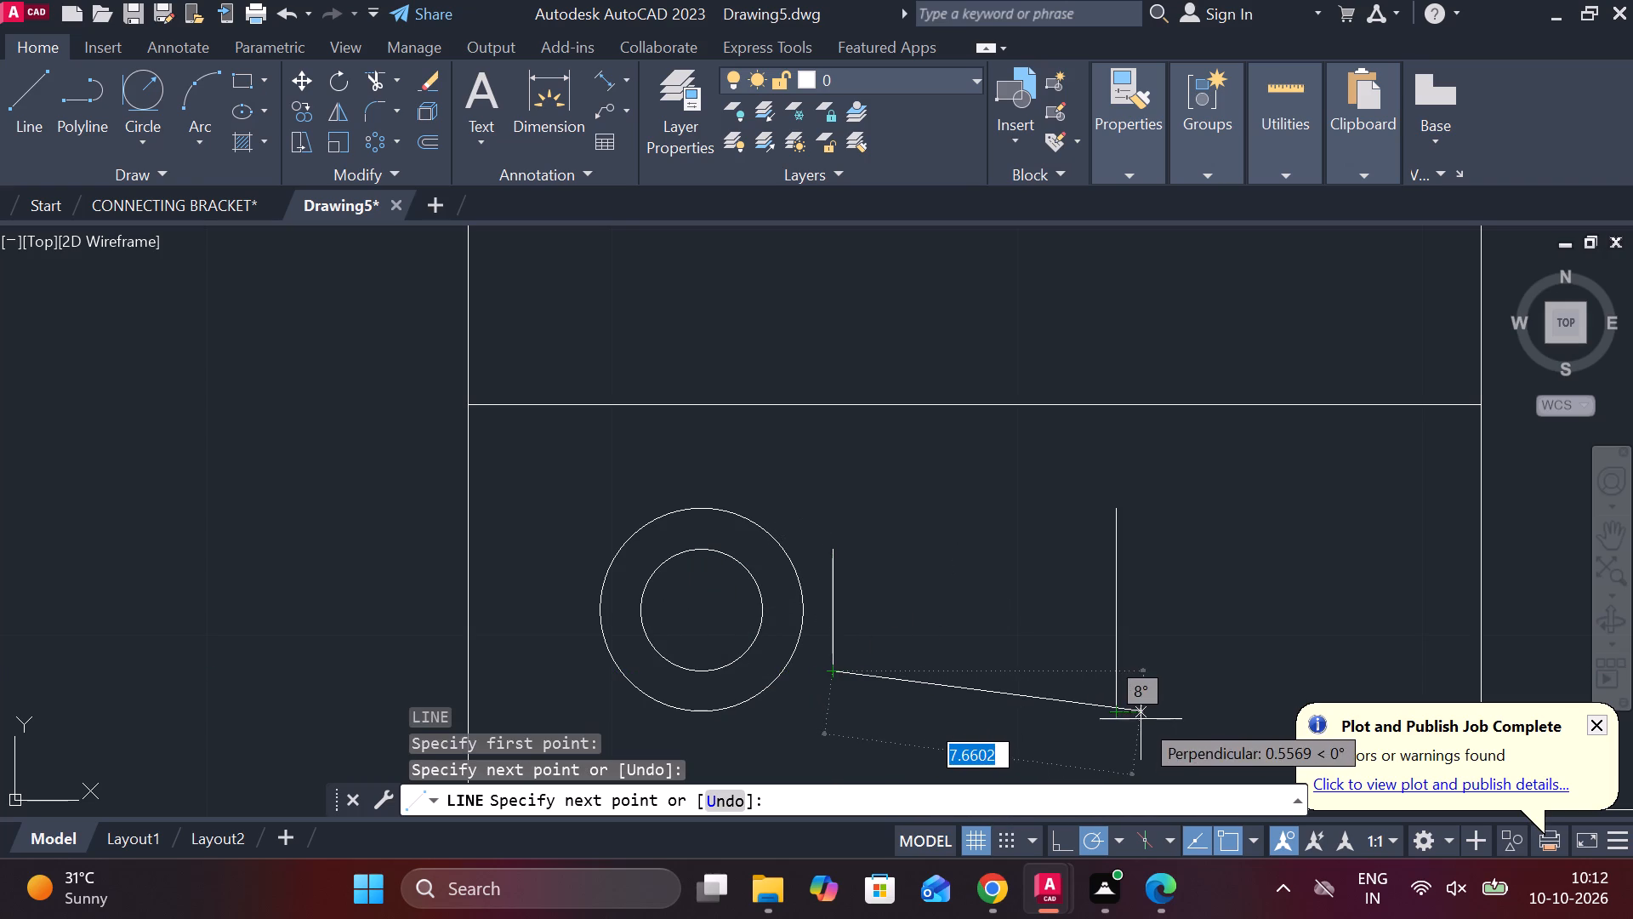
left_click(1112, 719)
key("Escape")
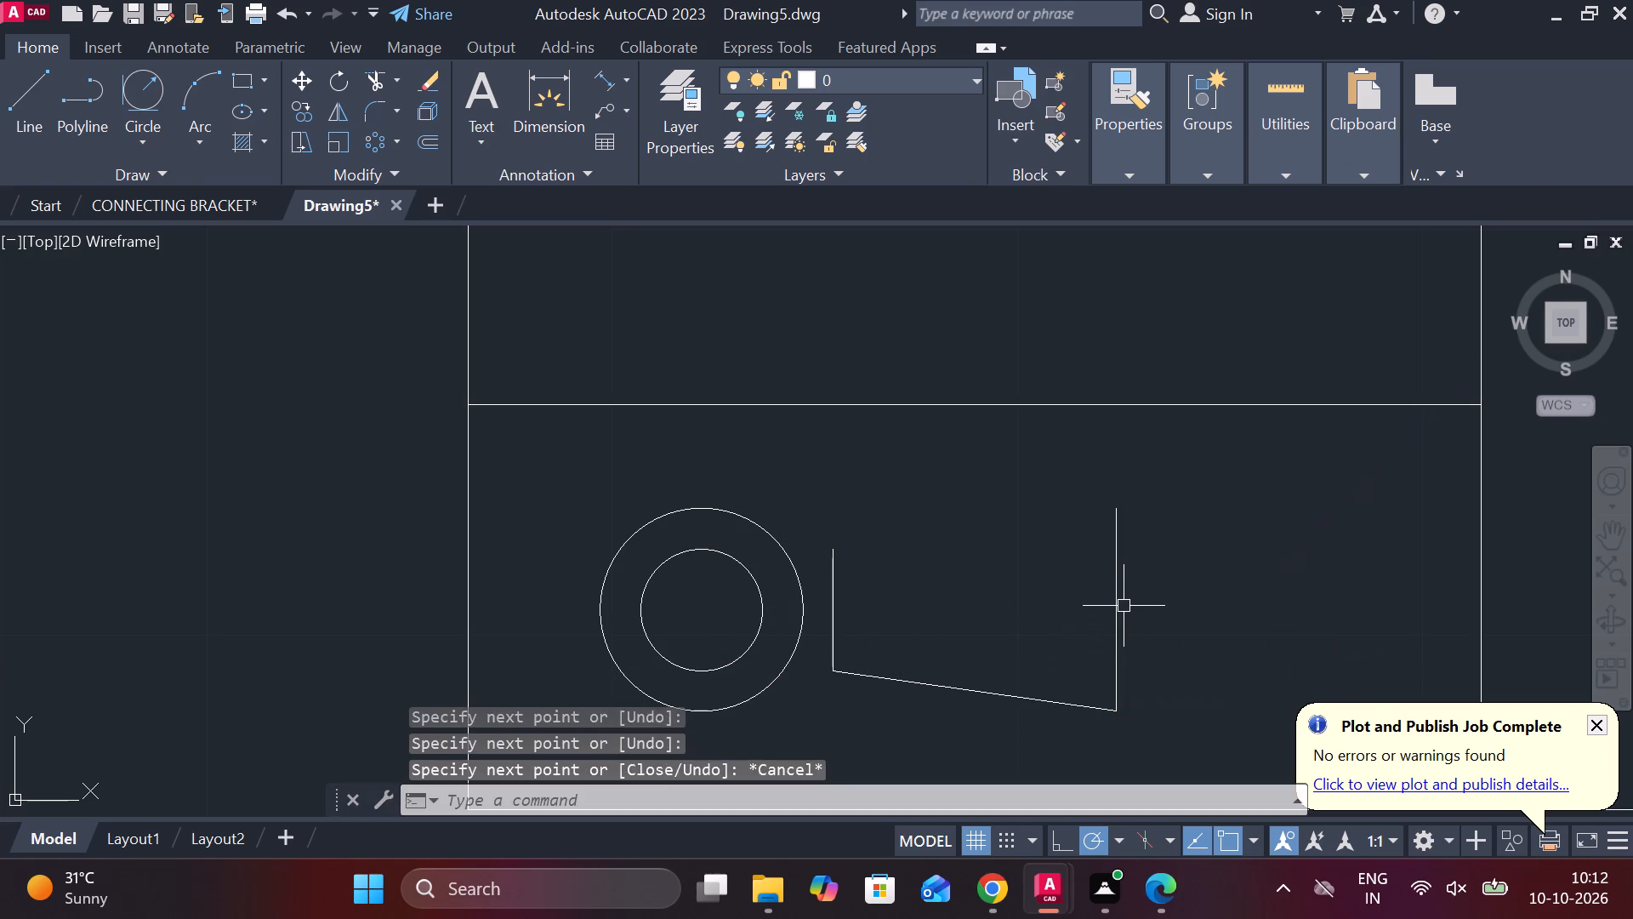
key("space")
left_click(822, 545)
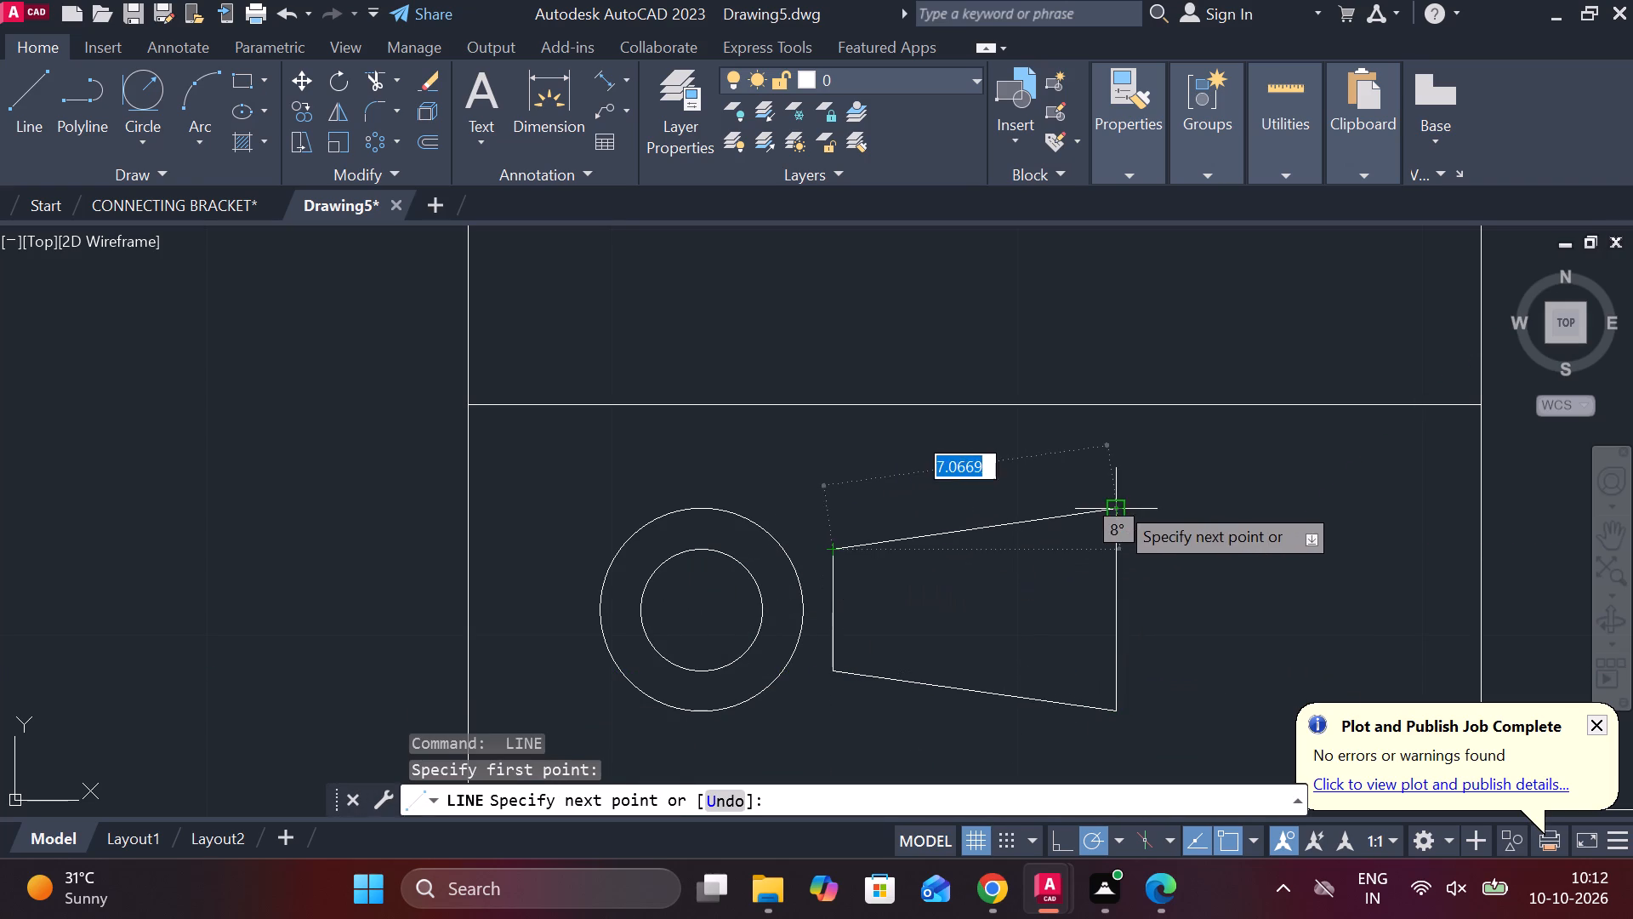
left_click(1116, 501)
key("Escape")
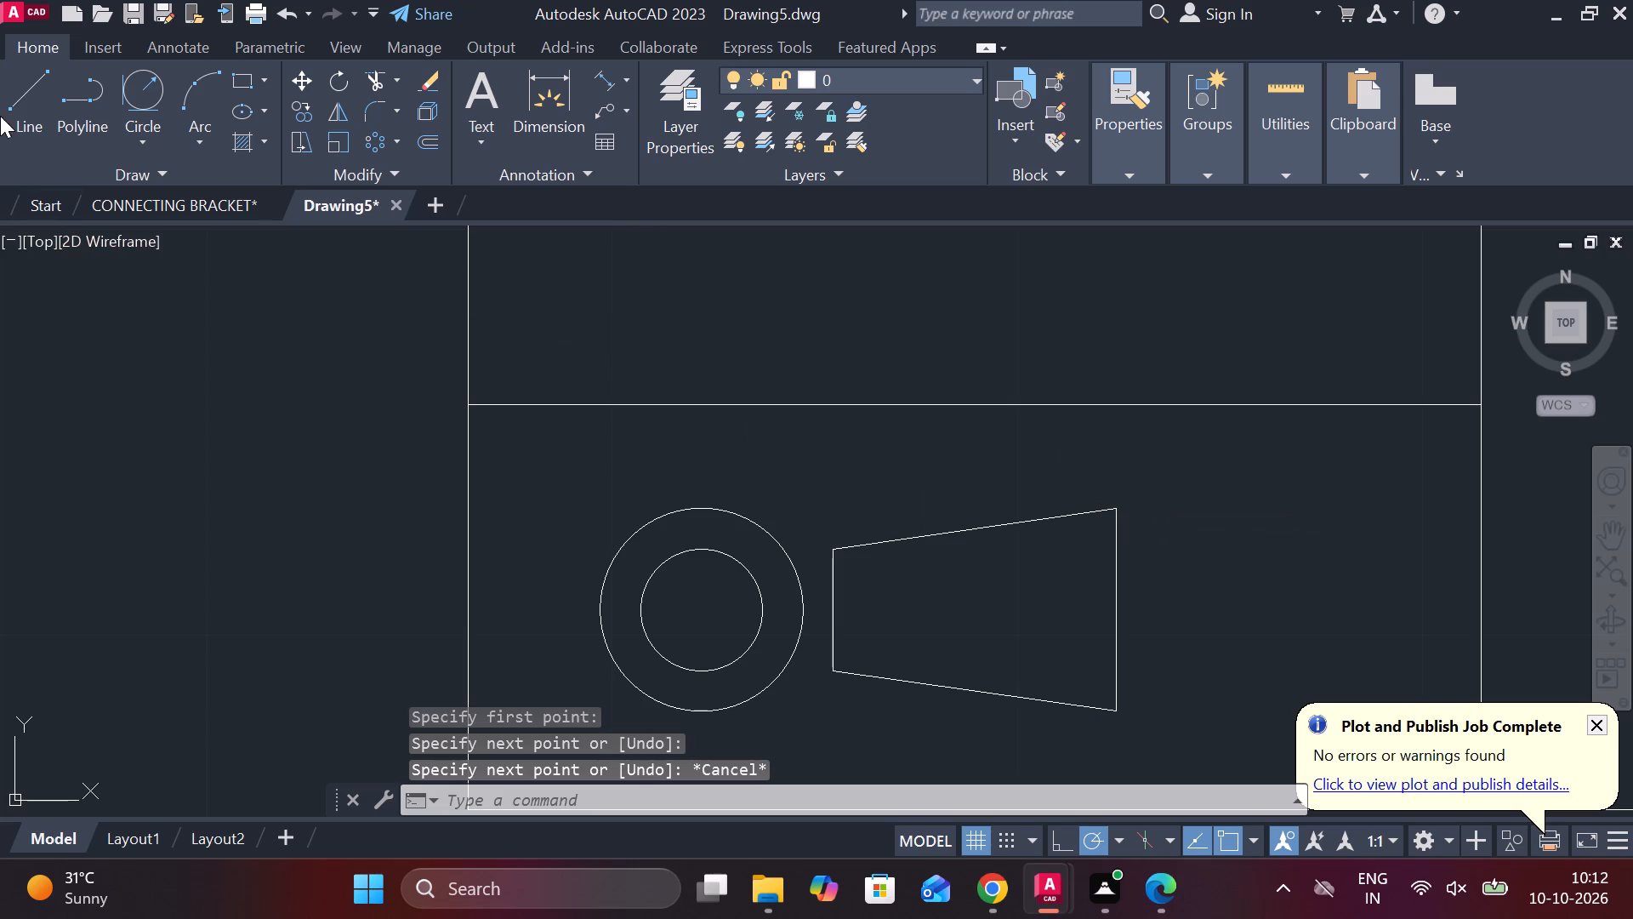
Draw a horizontal centre line through the circles' centre and the trapezoid, extending slightly past both shapes.
left_click(9, 97)
scroll(932, 611, "down", 1)
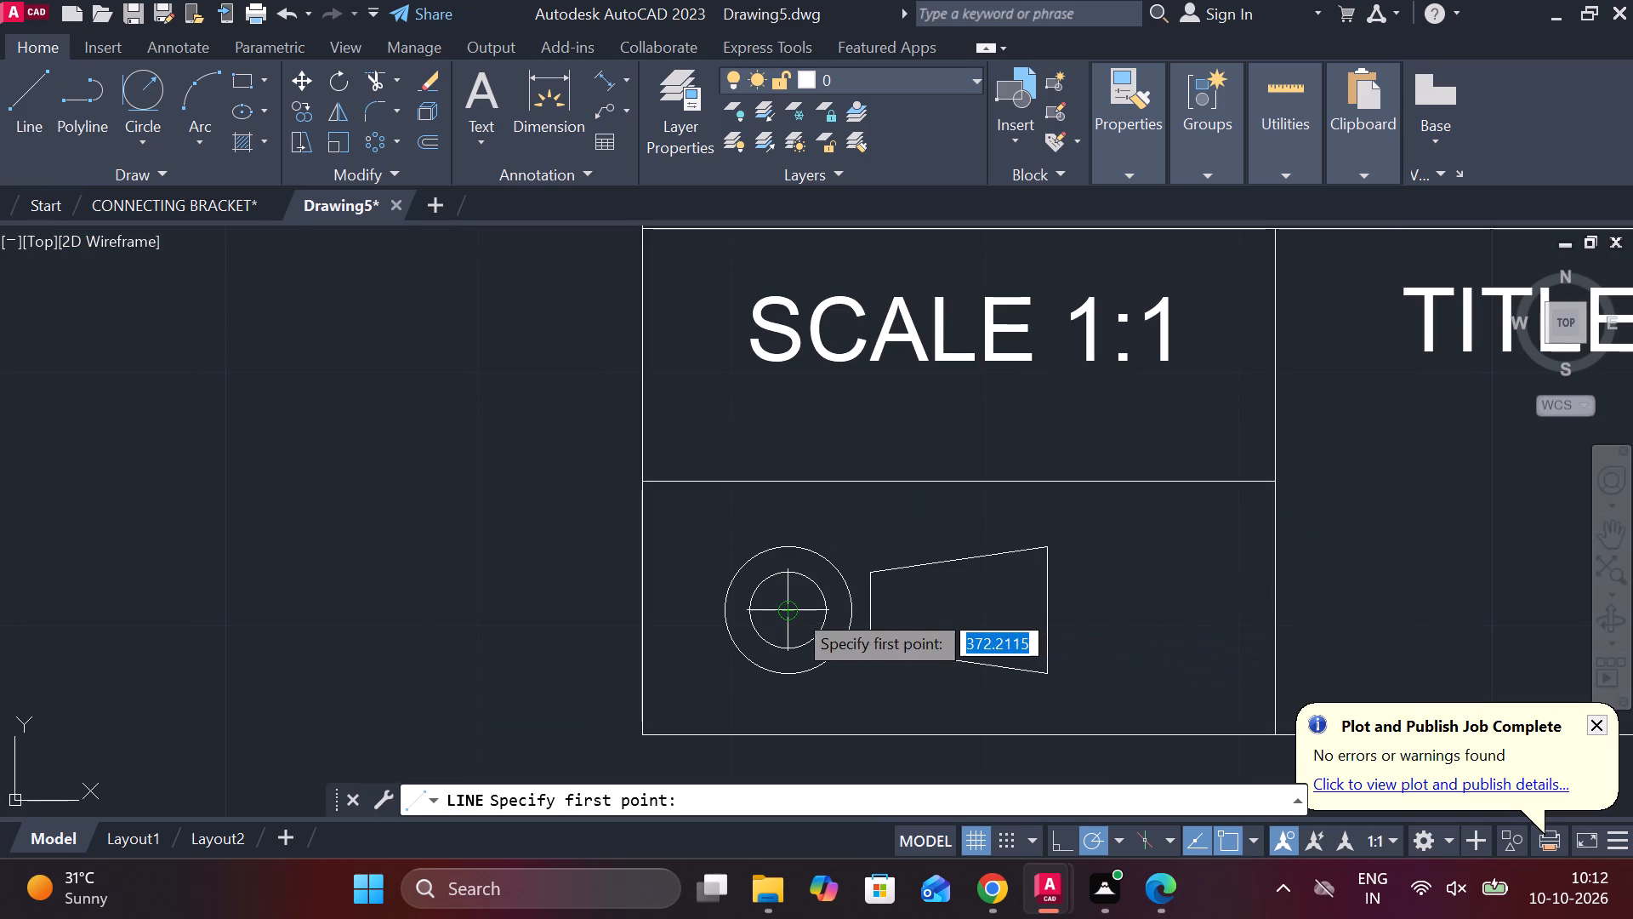
left_click(703, 604)
left_click(1071, 610)
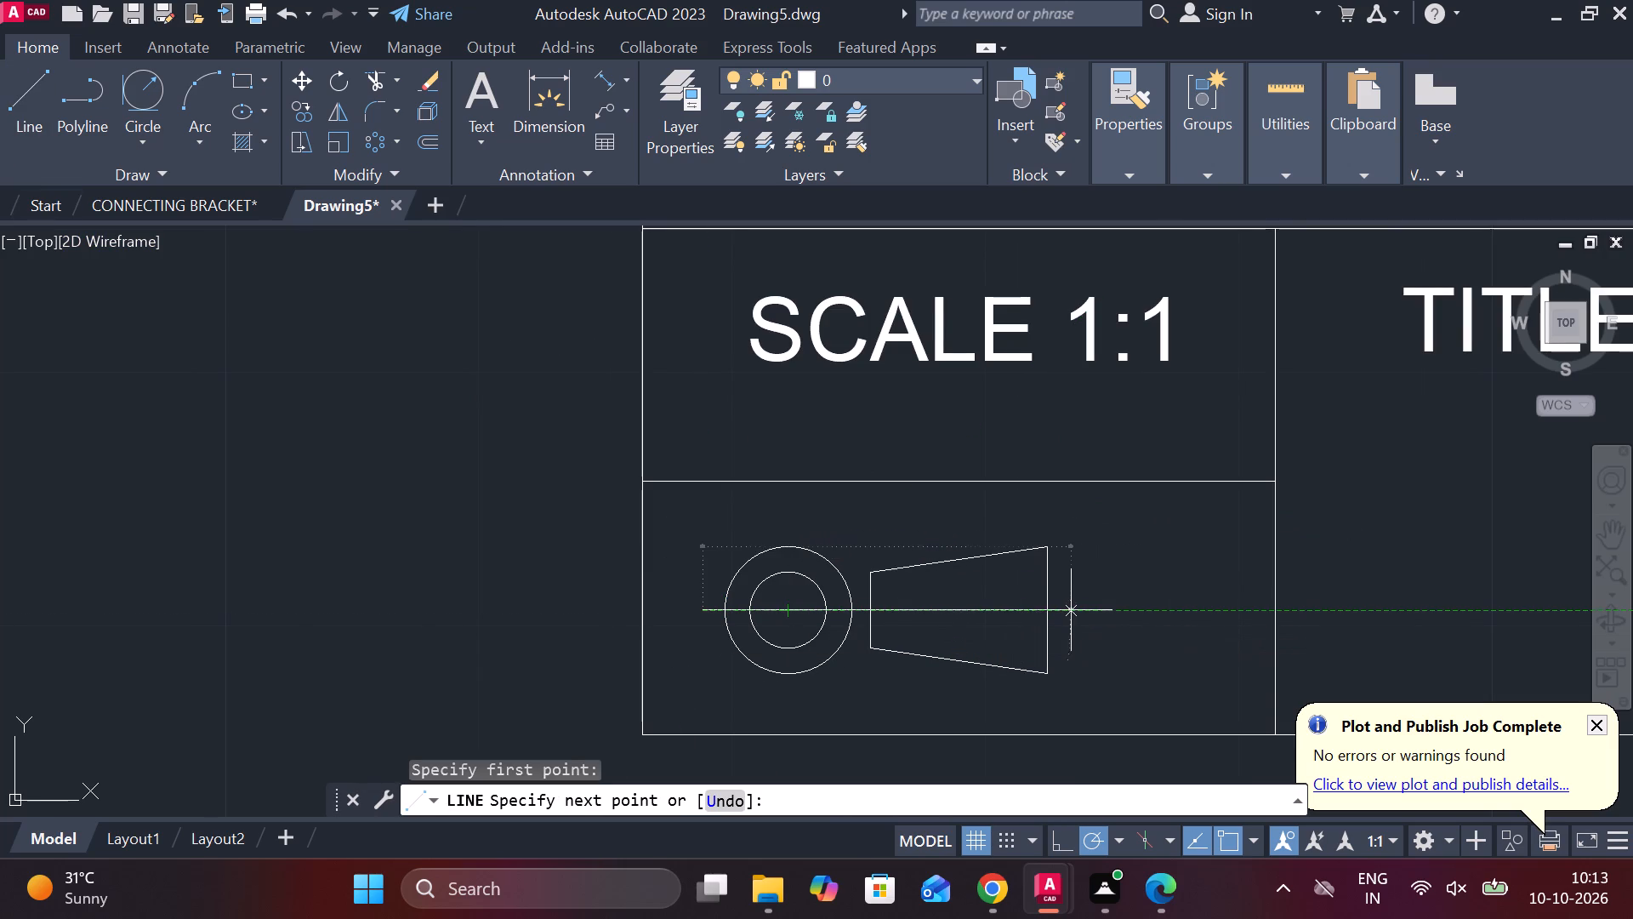
key("Escape")
Draw a vertical centre line about 6.9 long through the circles' centre, extending past the outer circle at top and bottom.
key("space")
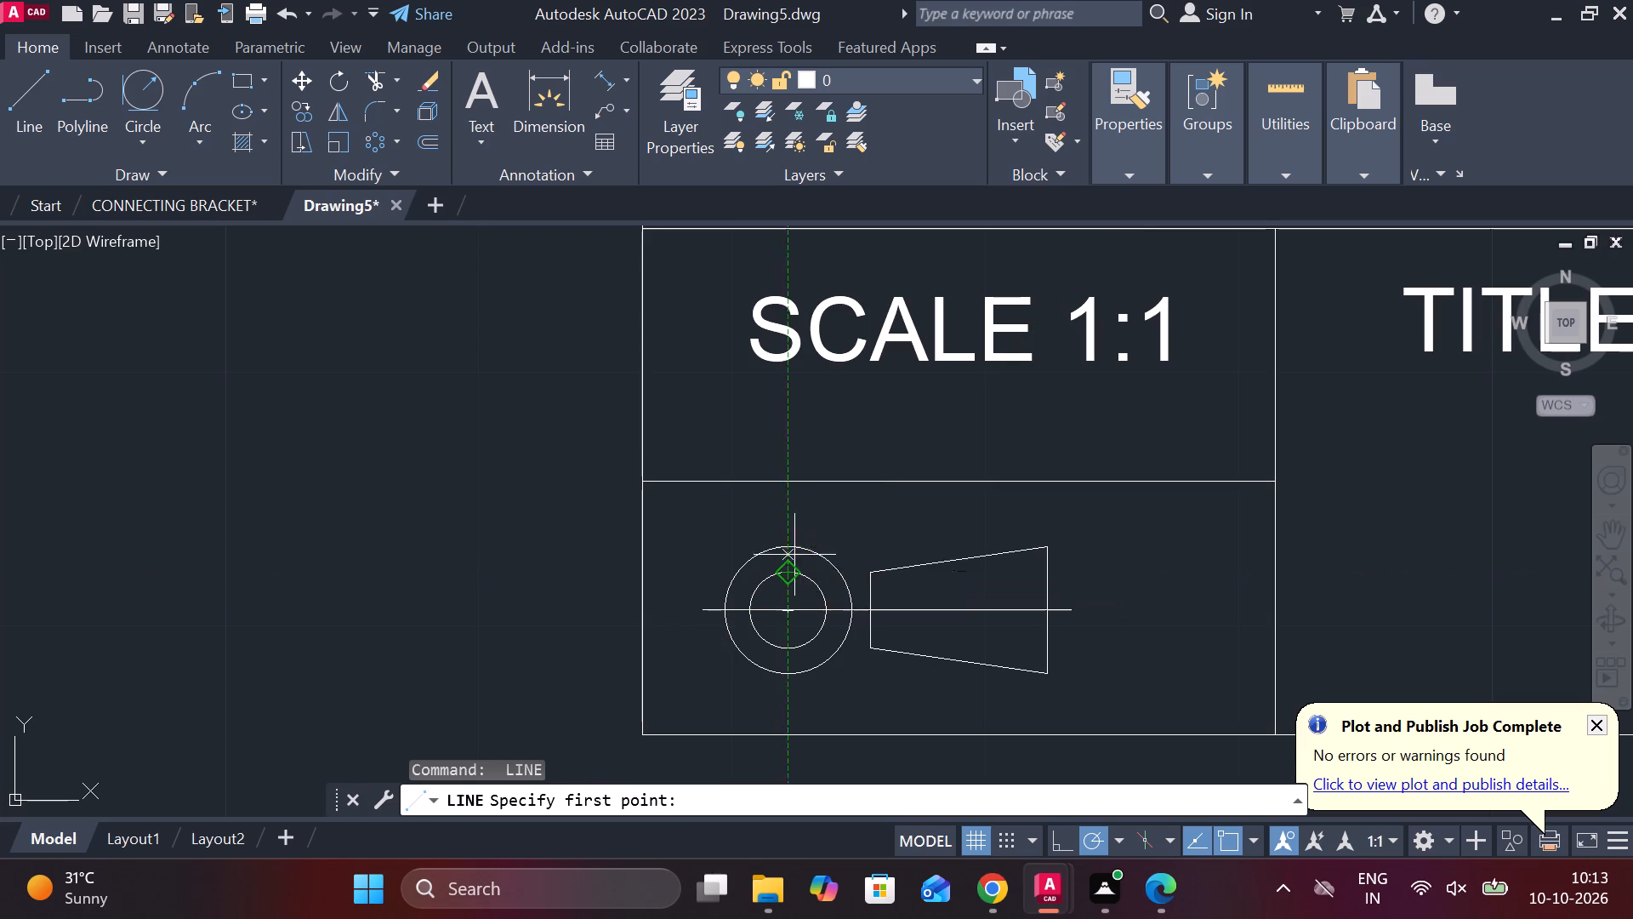
left_click(787, 521)
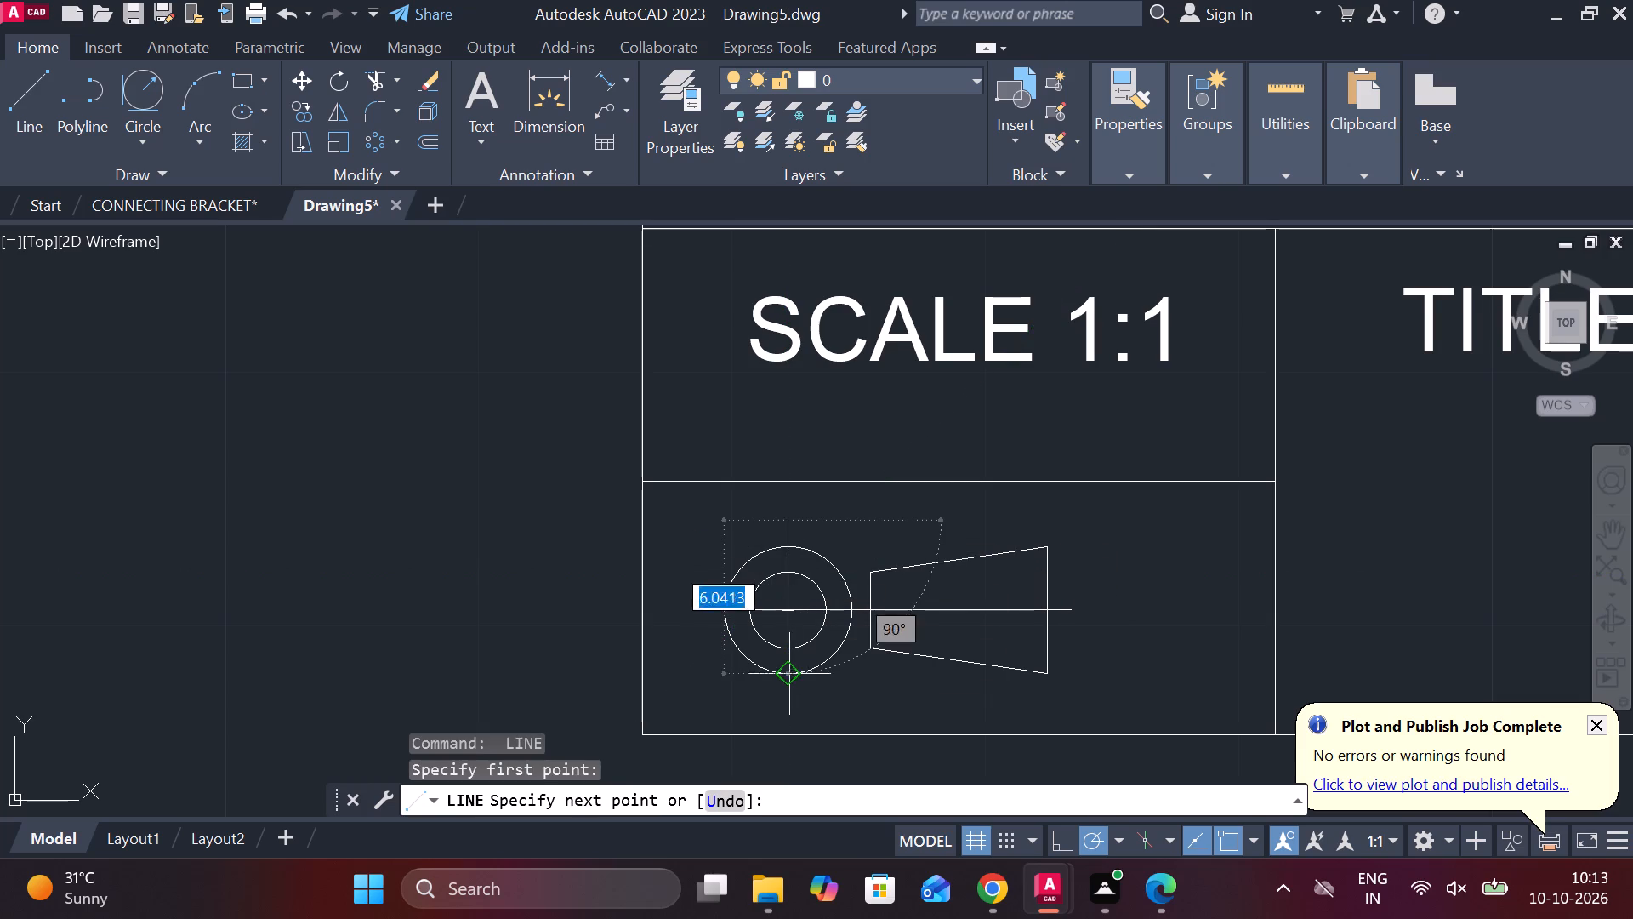
middle_click_drag(789, 674, 789, 645)
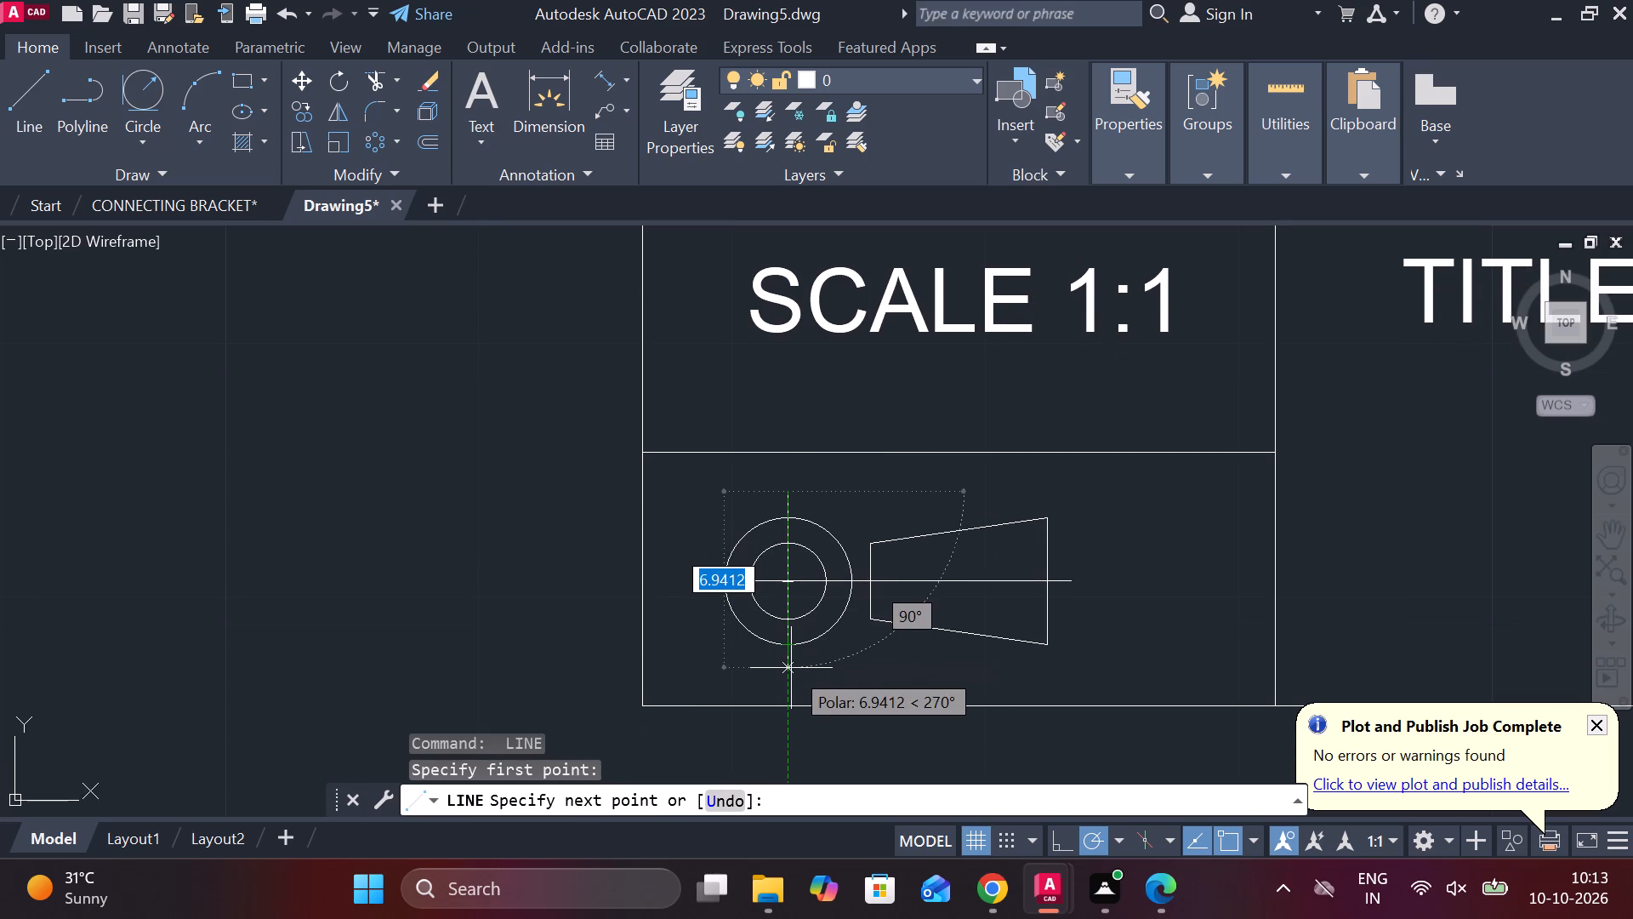
left_click(791, 668)
key("Escape")
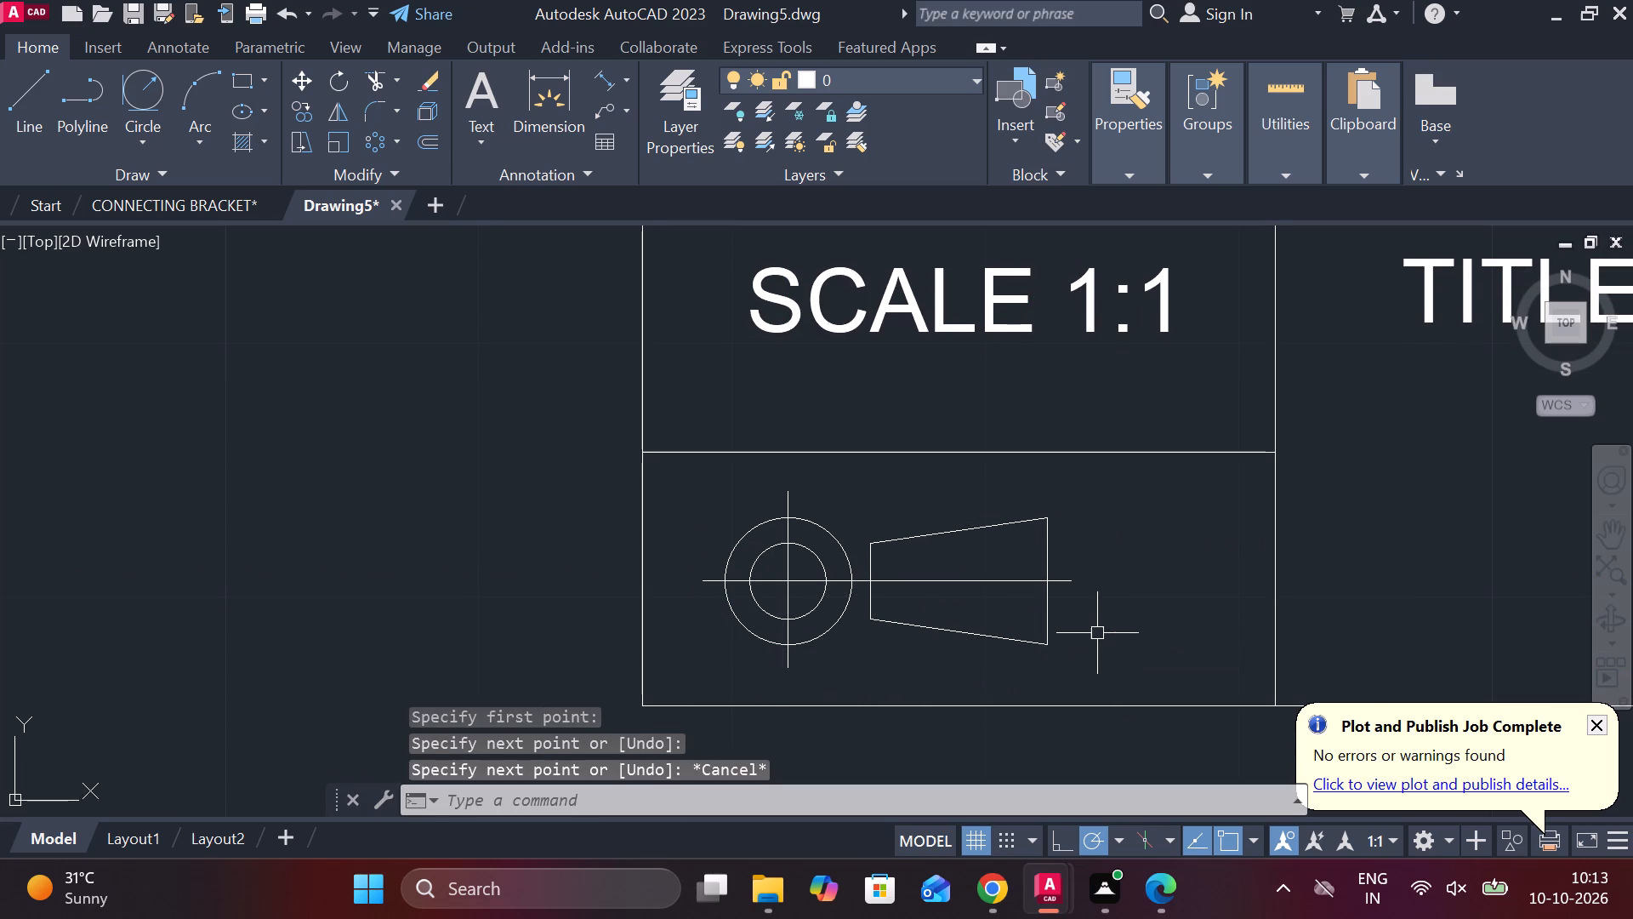
Move the whole projection symbol about 2 units horizontally to the right to centre it in its cell.
left_click(1088, 662)
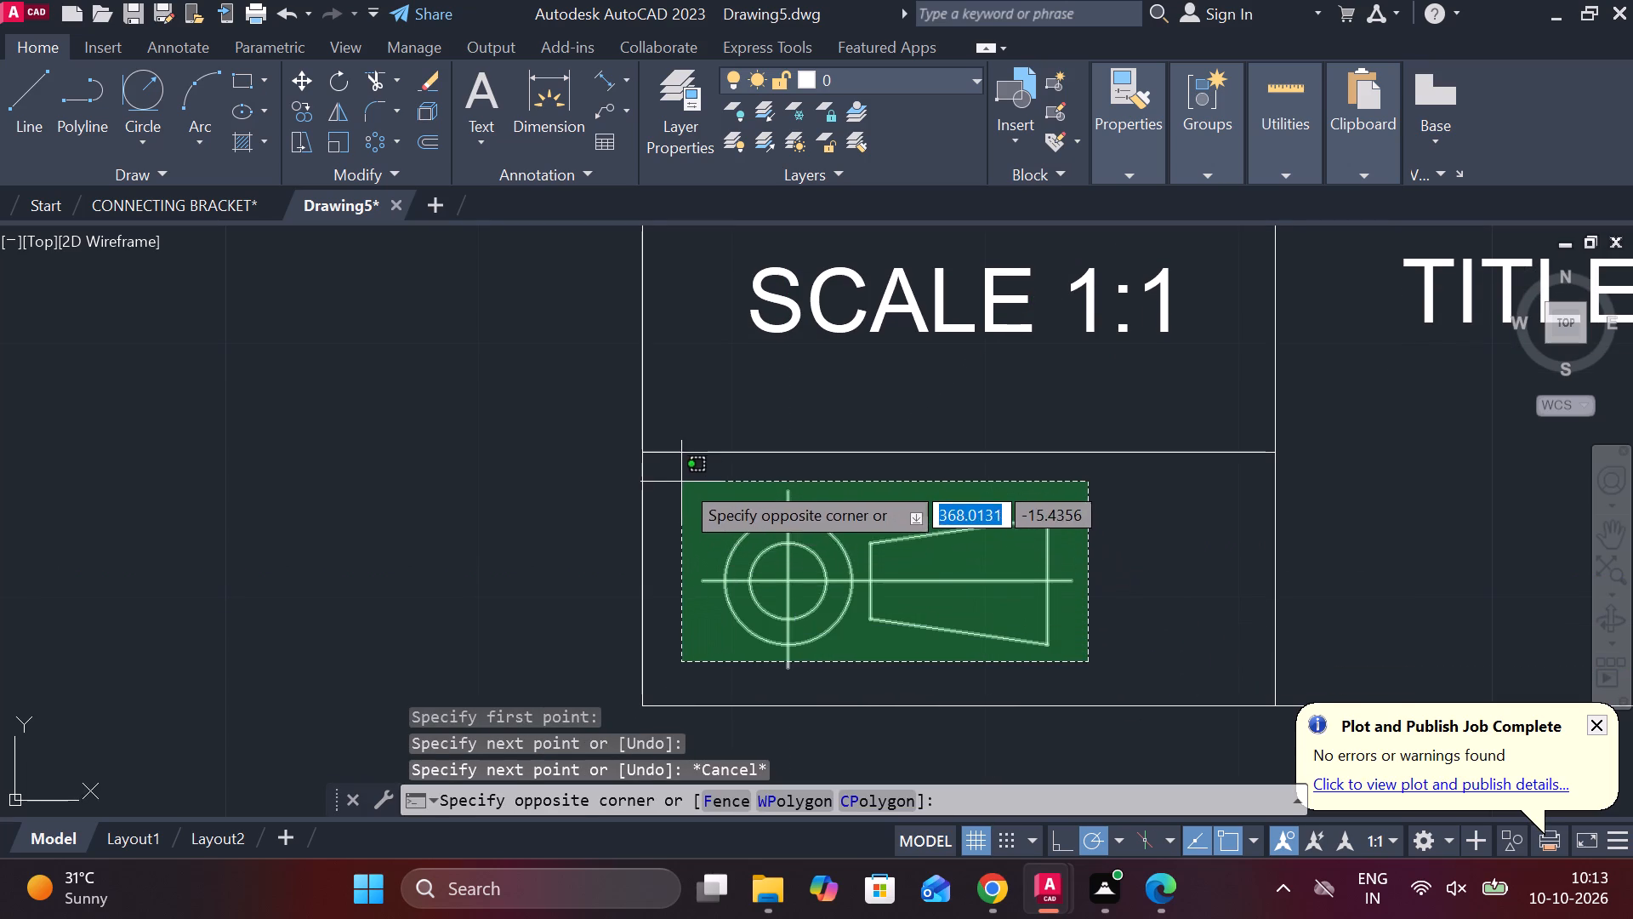
left_click(681, 479)
key("m")
key("Return")
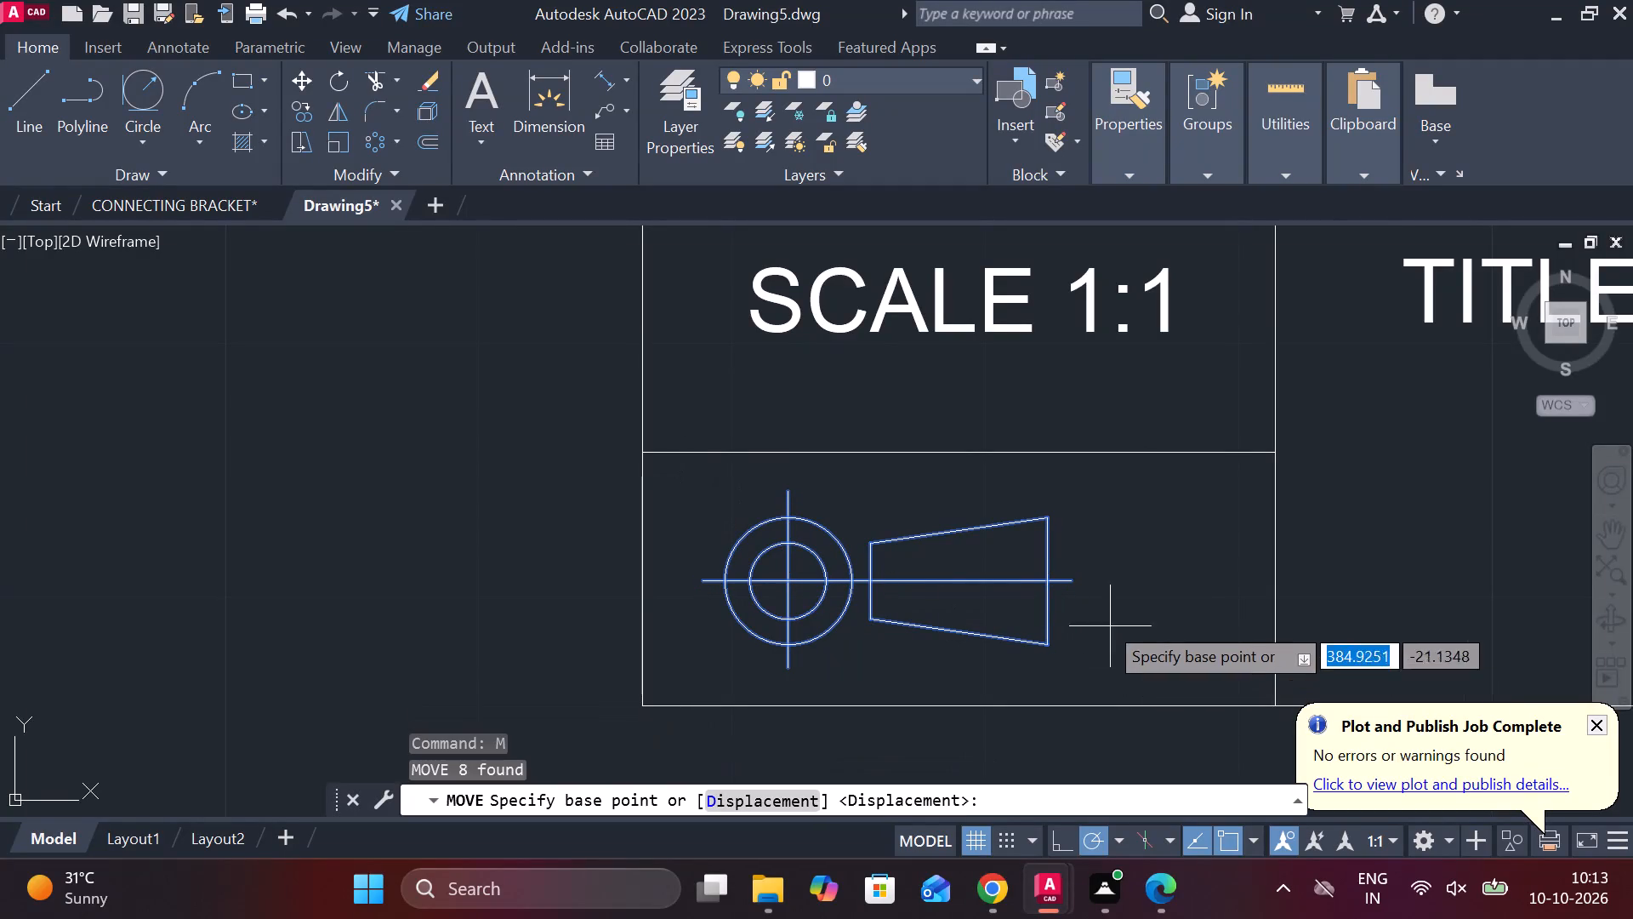
left_click(1067, 580)
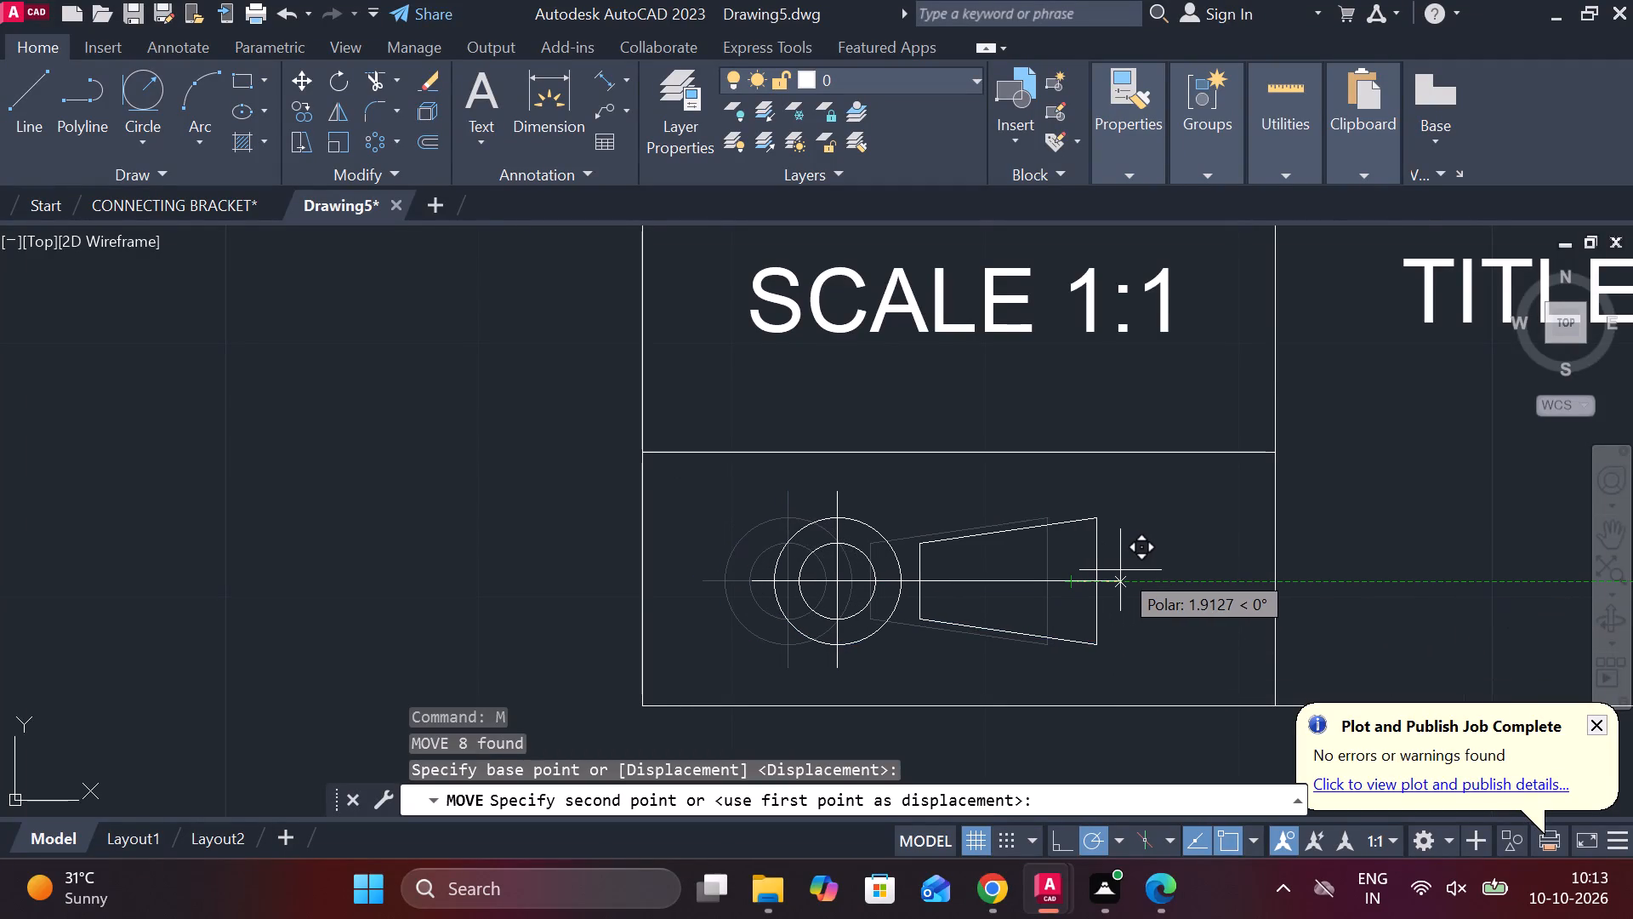
left_click(1124, 570)
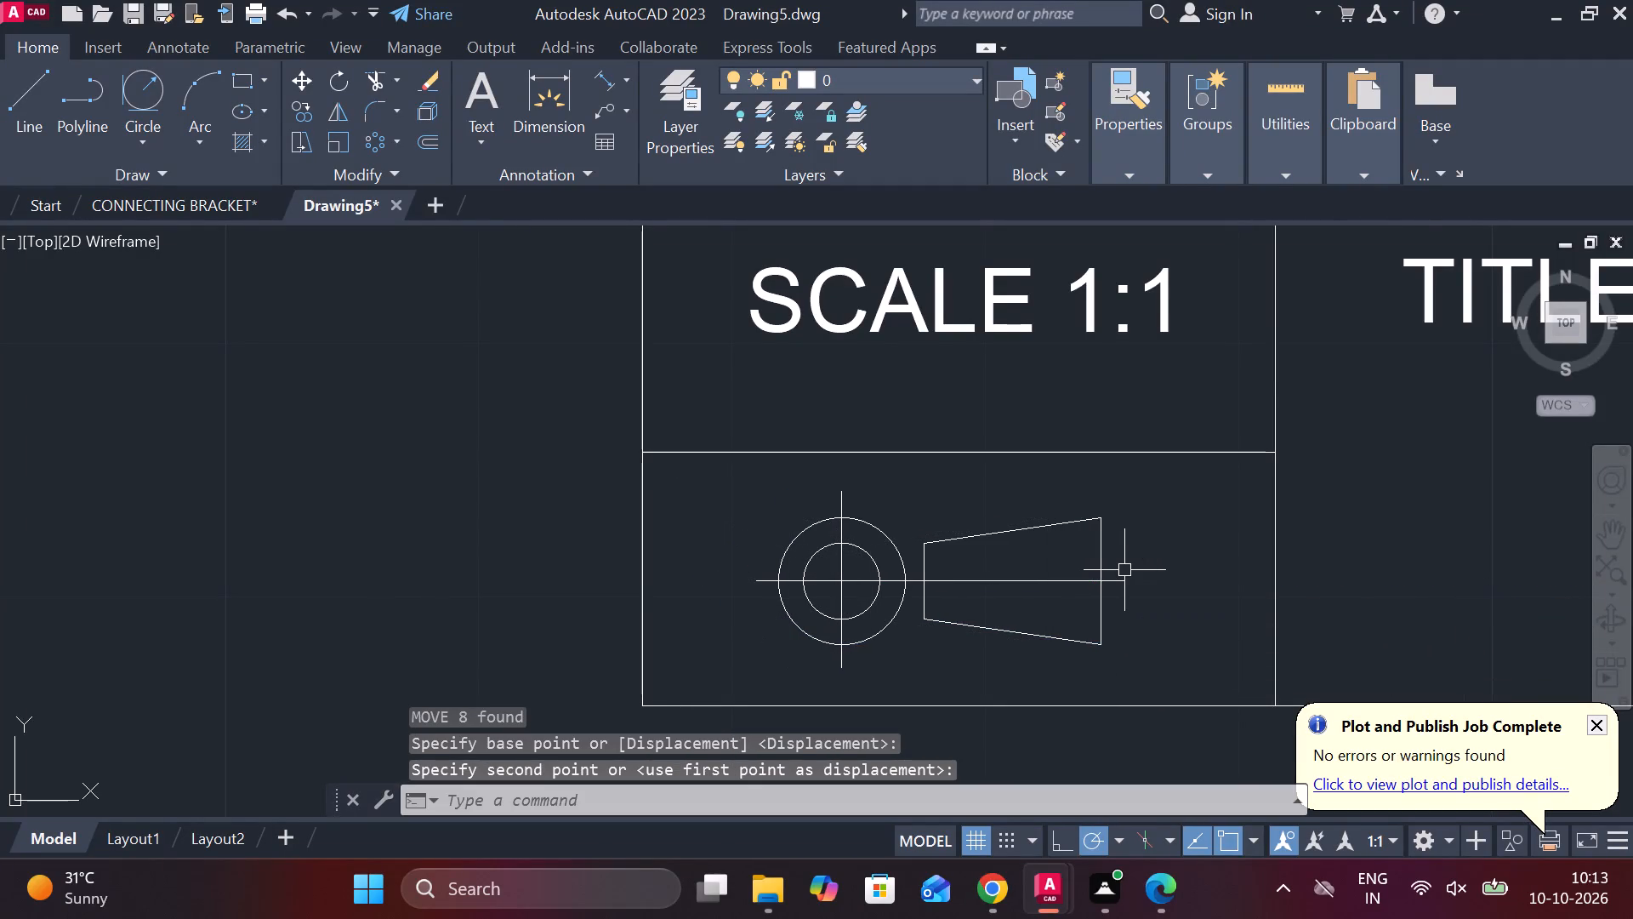
Move the complete title block down and to the left, closer to the bracket, below its Ø22 and 82 dimensions.
scroll(1124, 570, "down", 4)
middle_click_drag(1230, 628, 1035, 631)
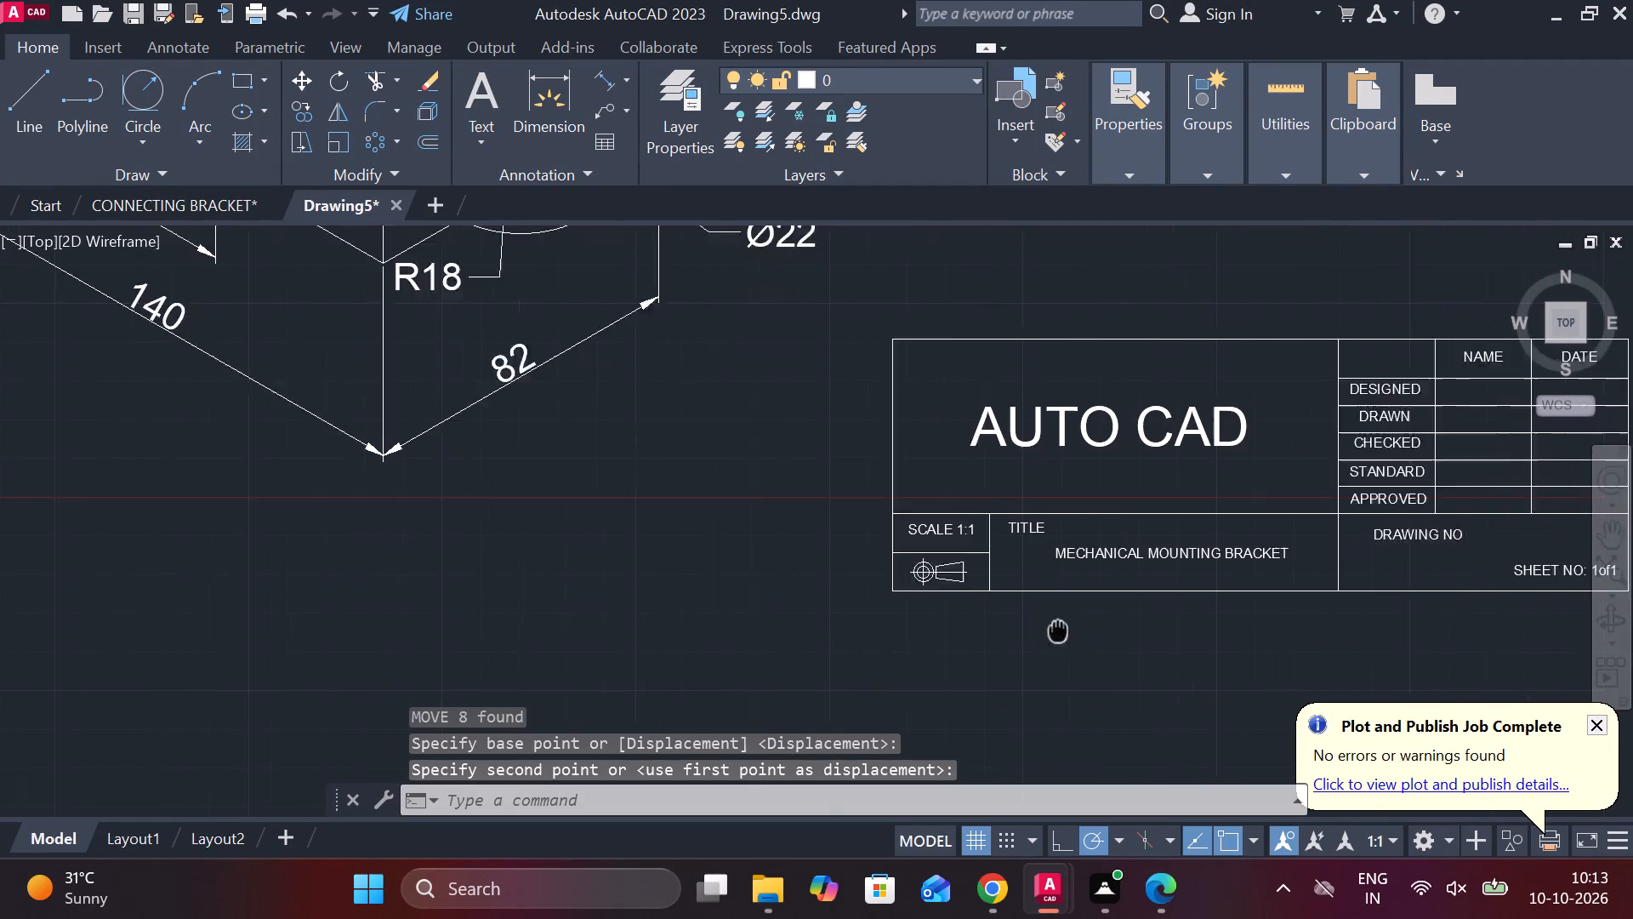
middle_click_drag(1035, 631, 995, 631)
key("Escape")
scroll(934, 631, "down", 1)
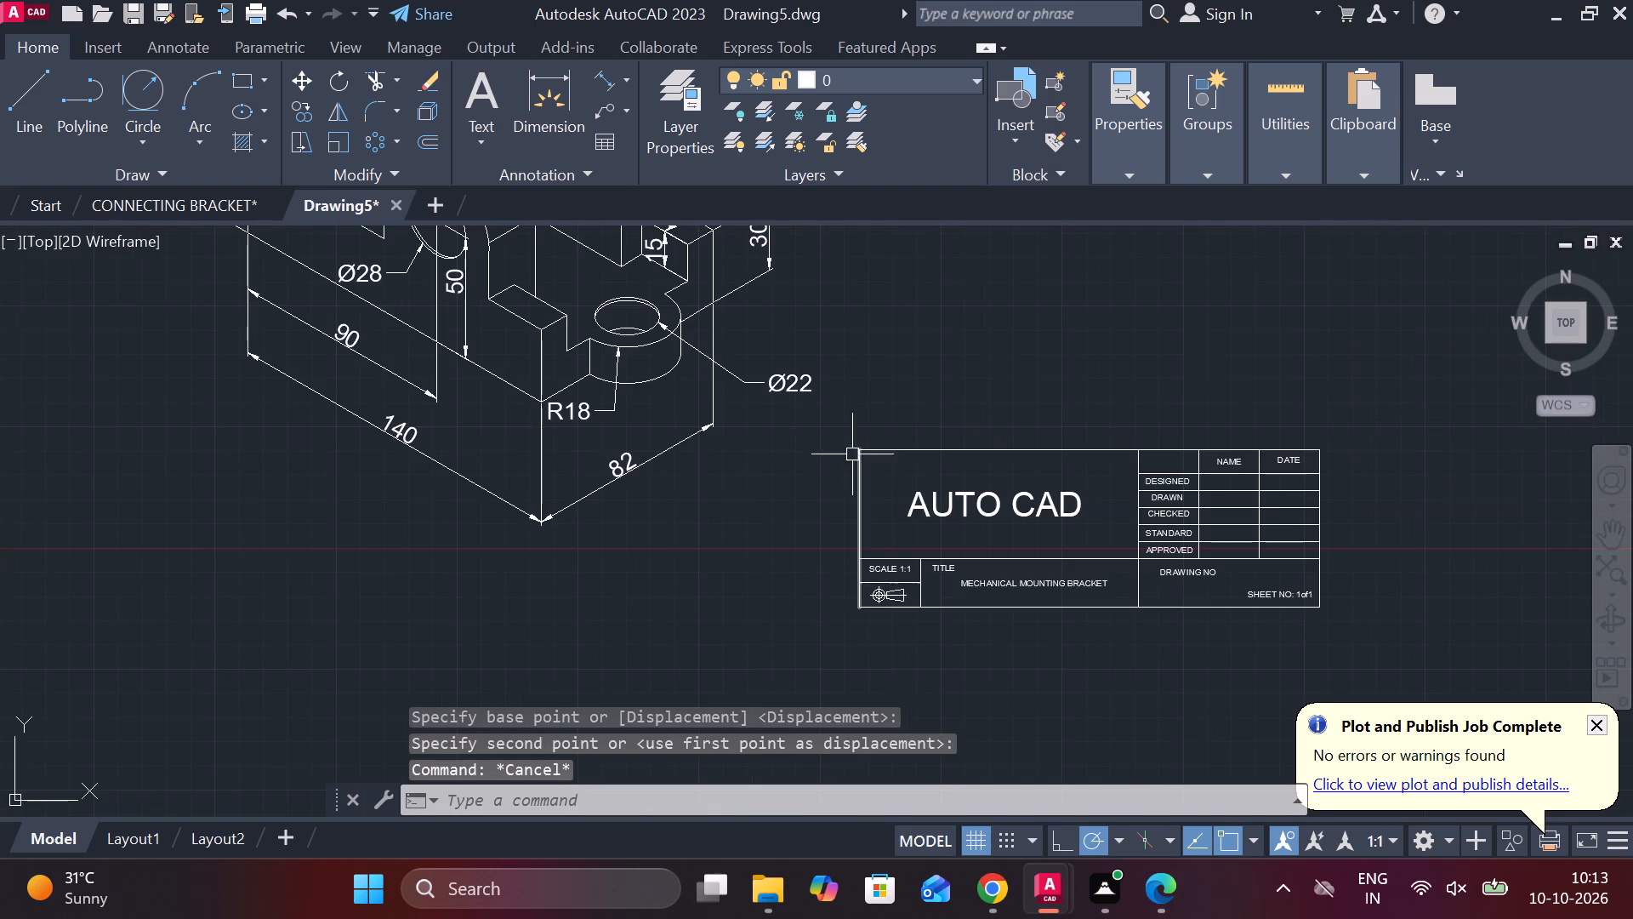
left_click_drag(830, 415, 845, 421)
left_click(1349, 631)
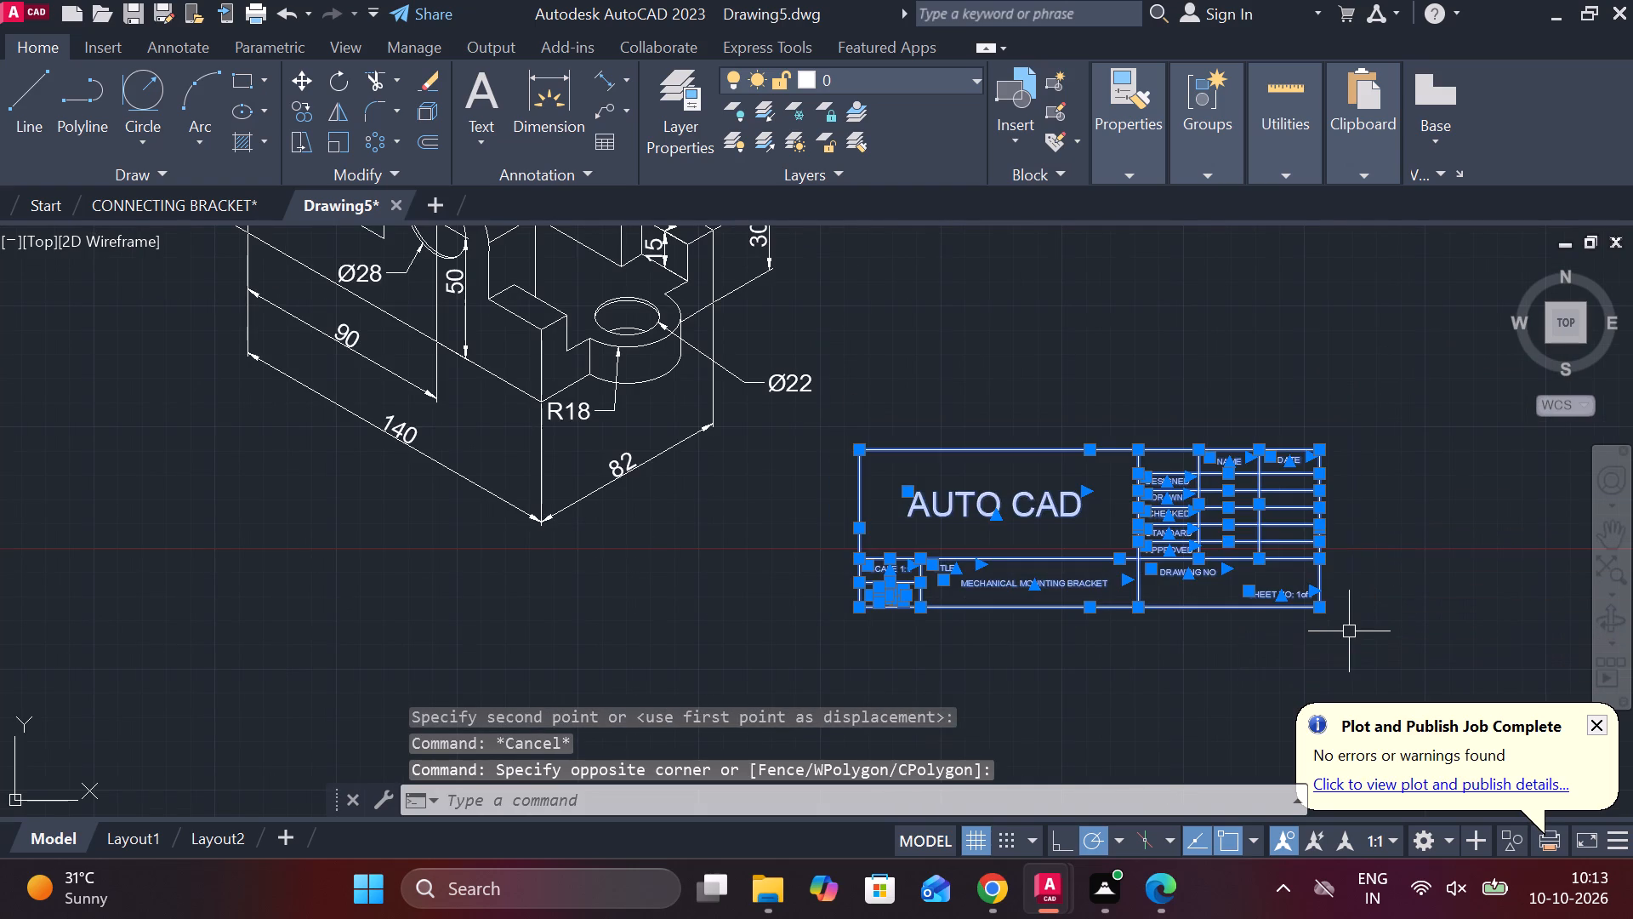
key("m")
key("Return")
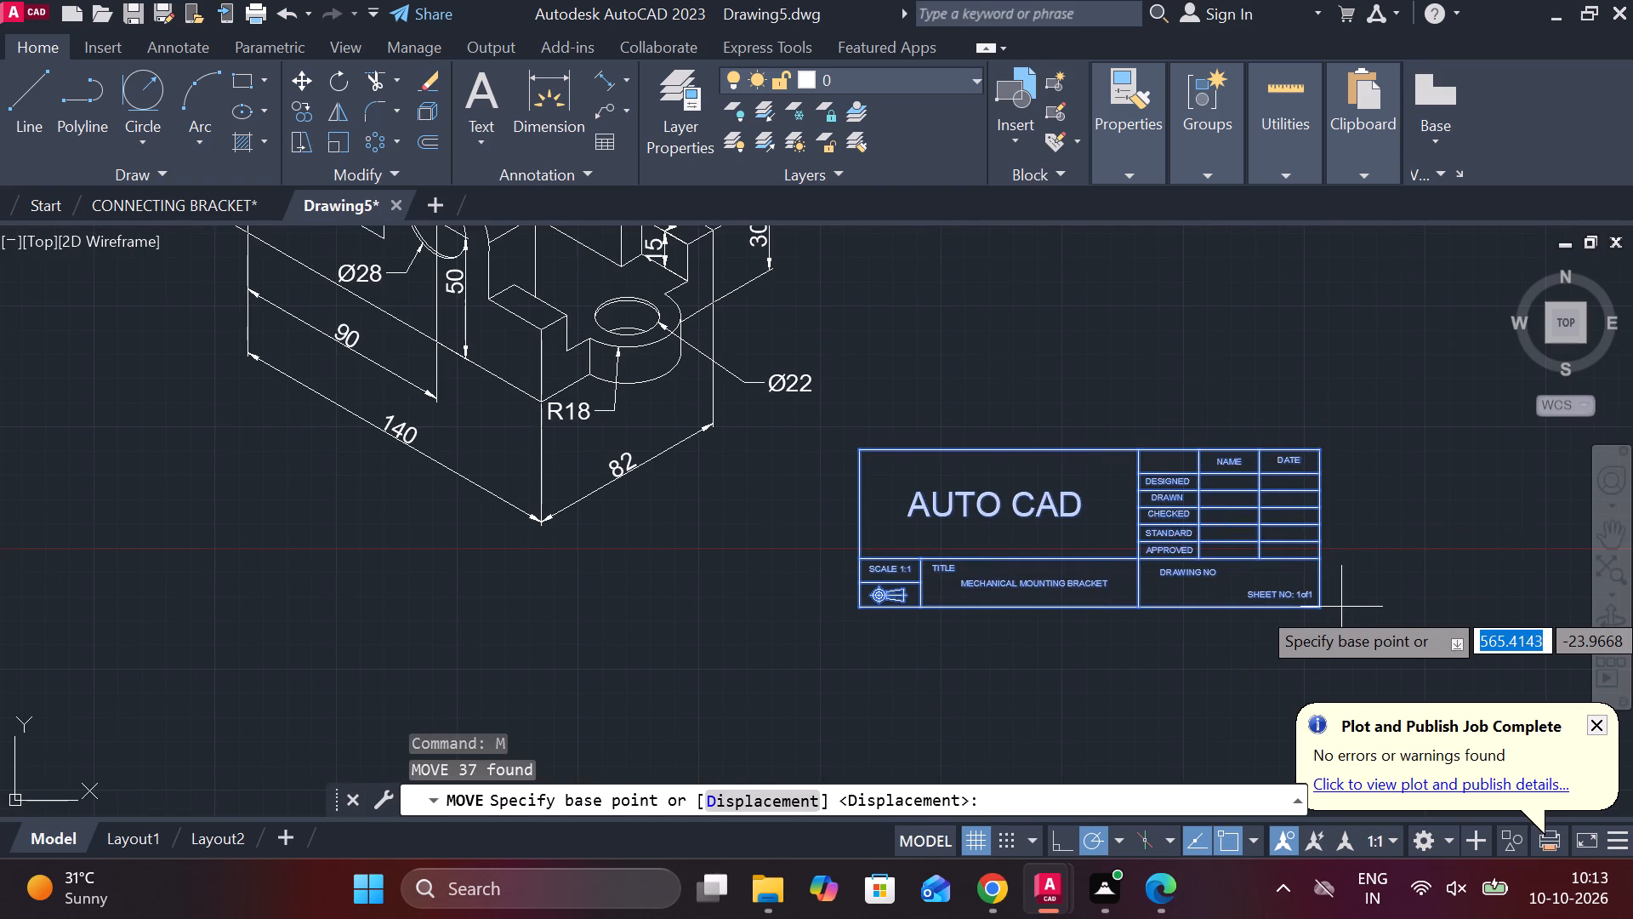
left_click(1327, 607)
middle_click_drag(1208, 639, 1245, 728)
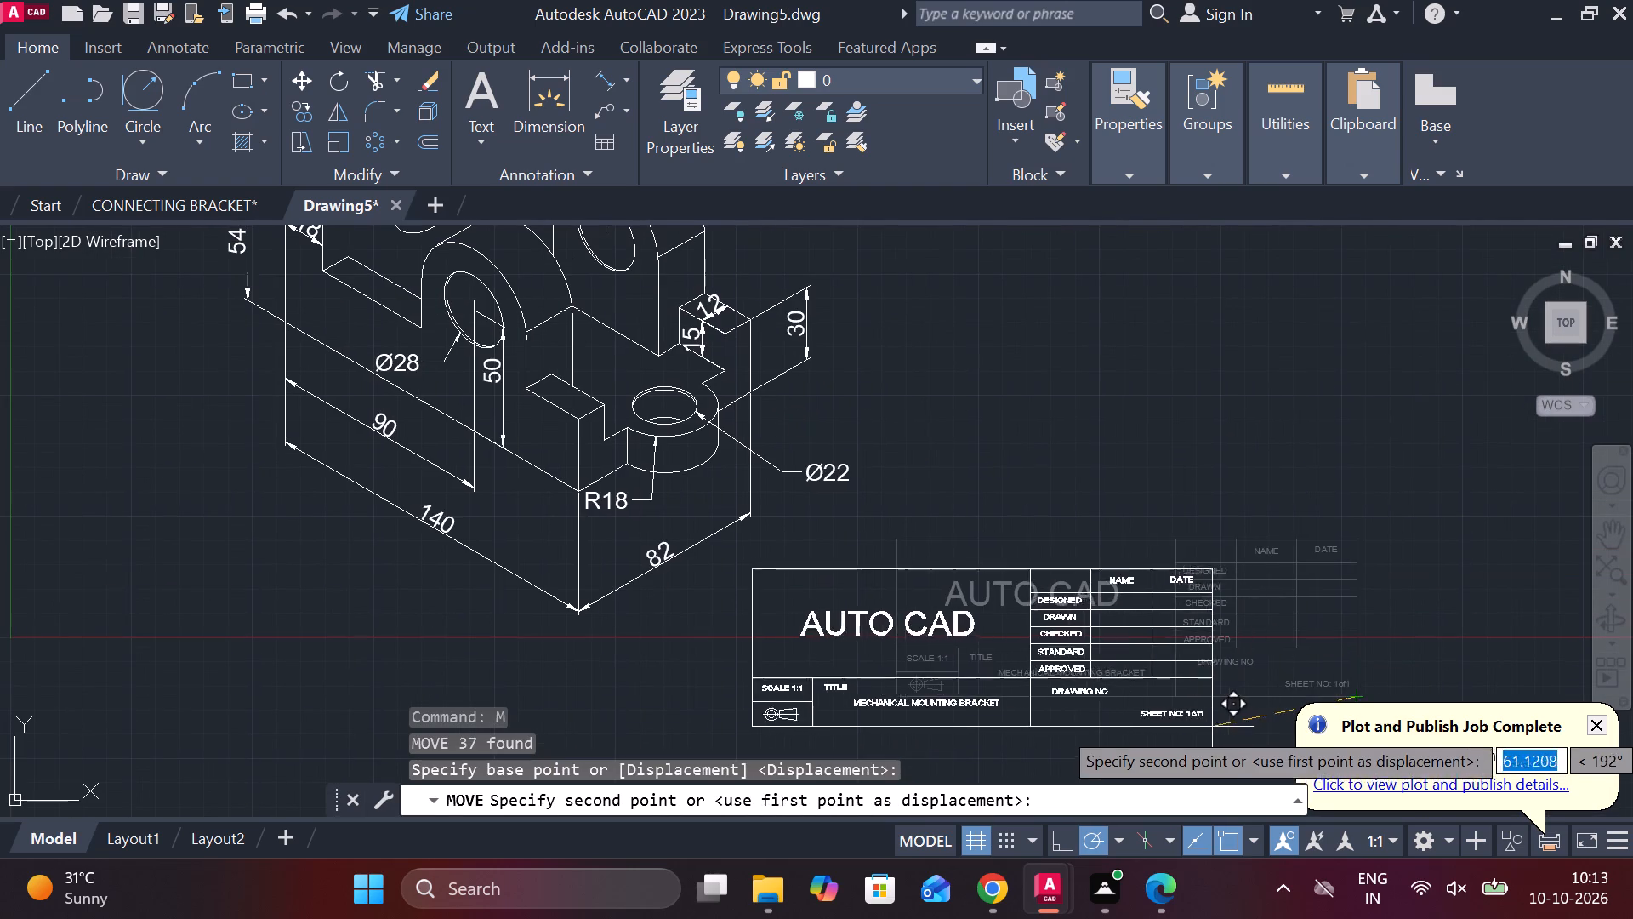
middle_click_drag(1196, 733, 1159, 698)
left_click(1147, 705)
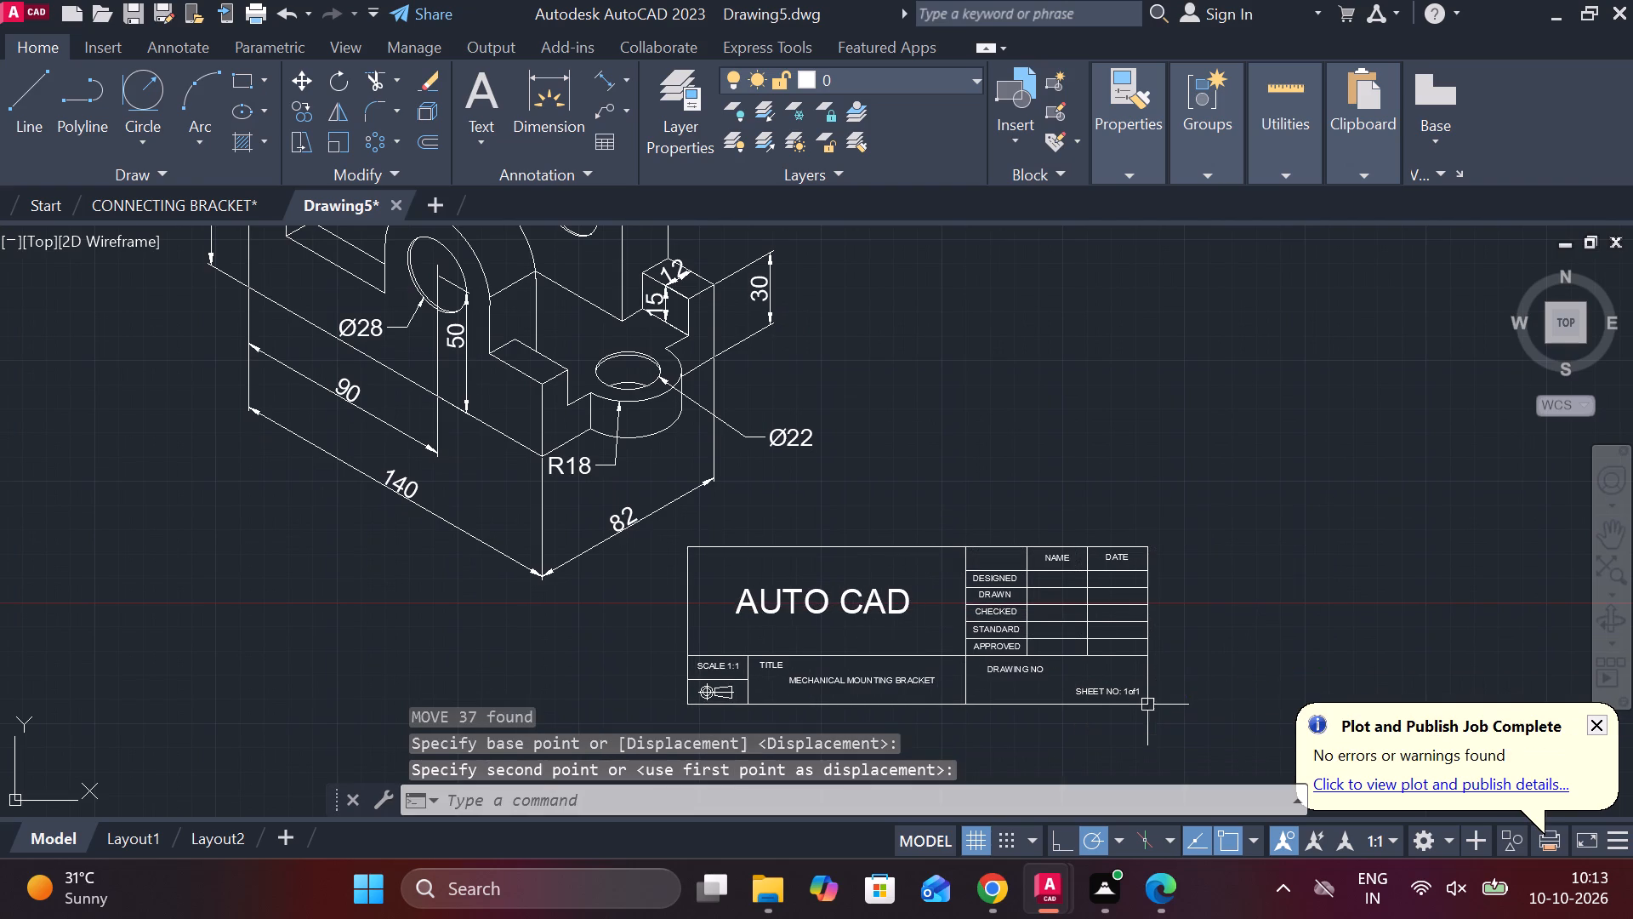
key("Escape")
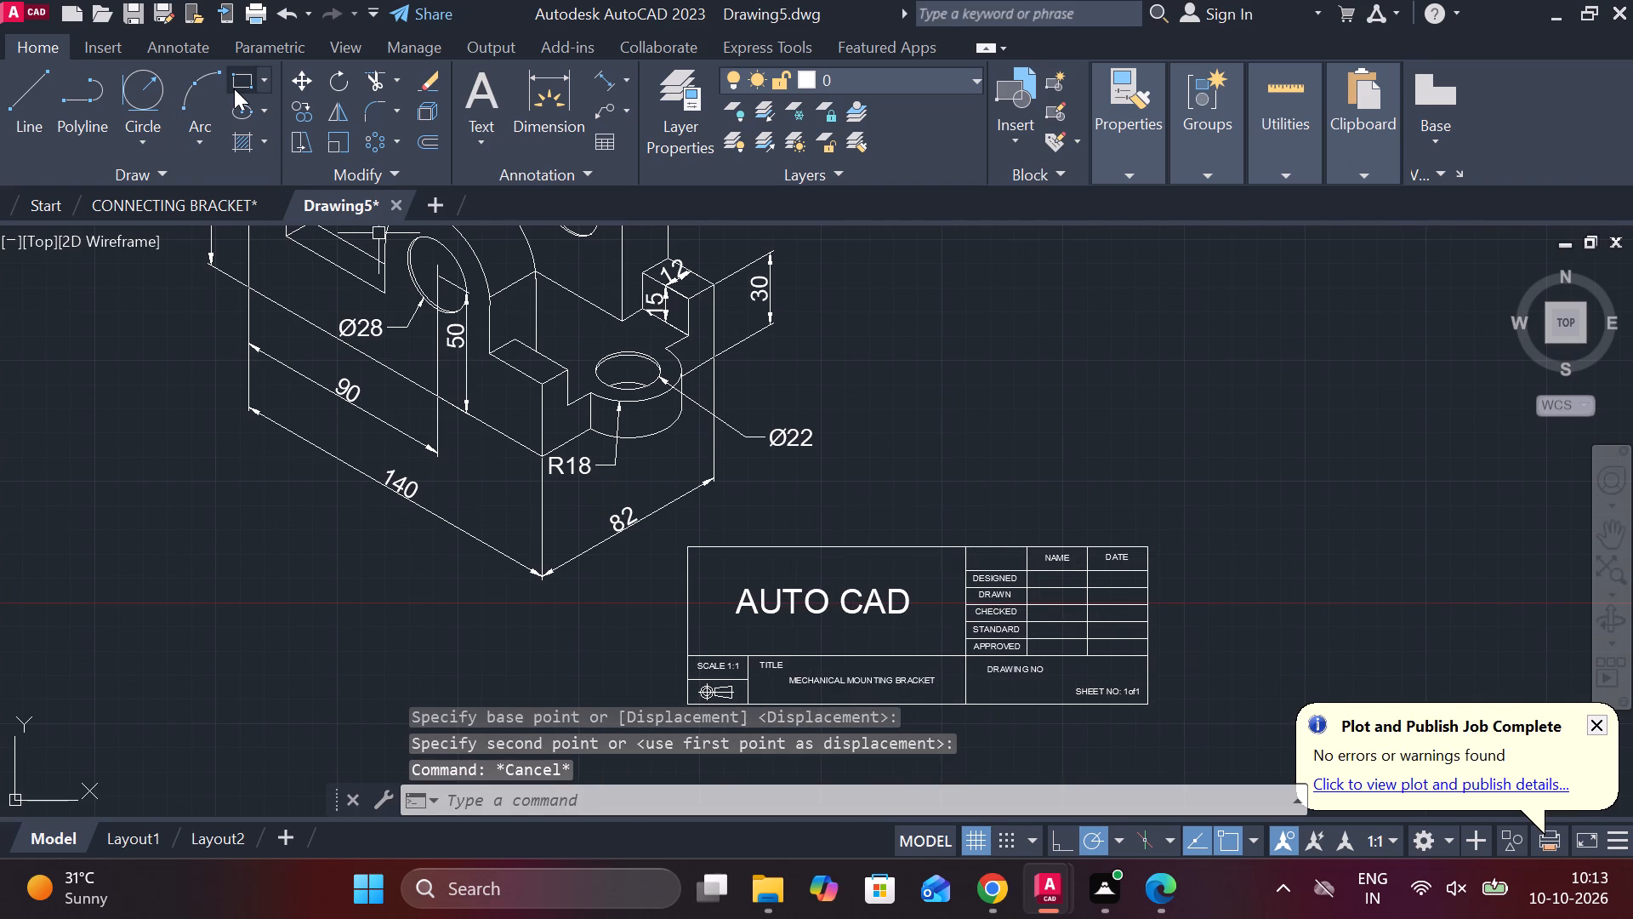
Draw a border rectangle about 443 by 294 around the bracket, starting from the title block's bottom-right corner.
left_click(234, 88)
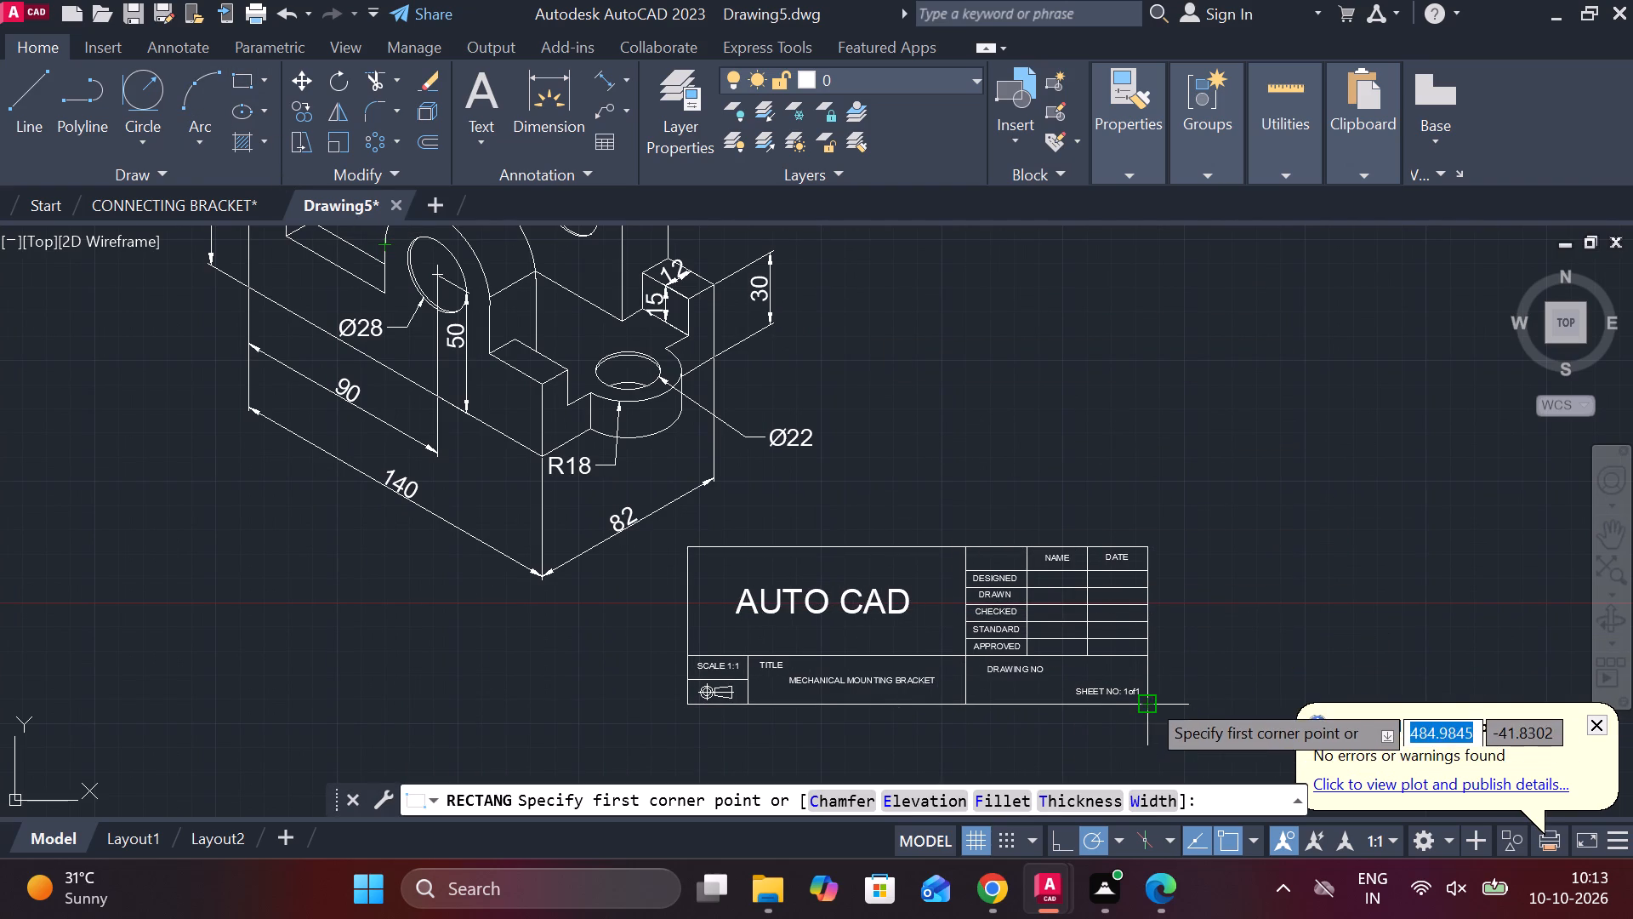
left_click(1147, 699)
middle_click_drag(730, 529, 918, 678)
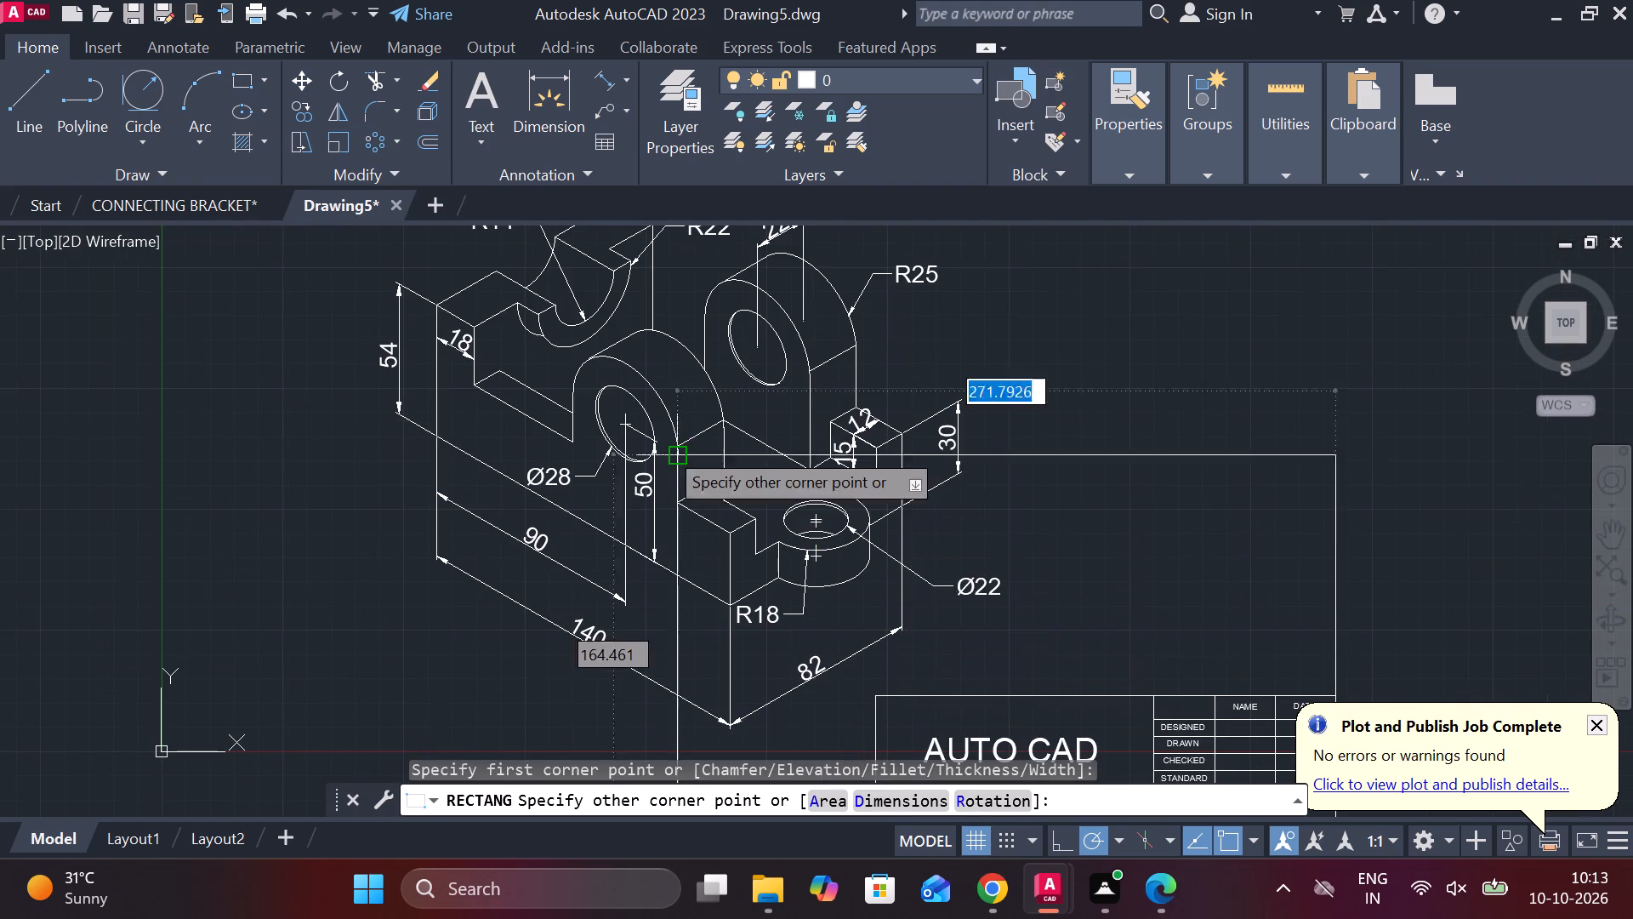
scroll(640, 432, "down", 2)
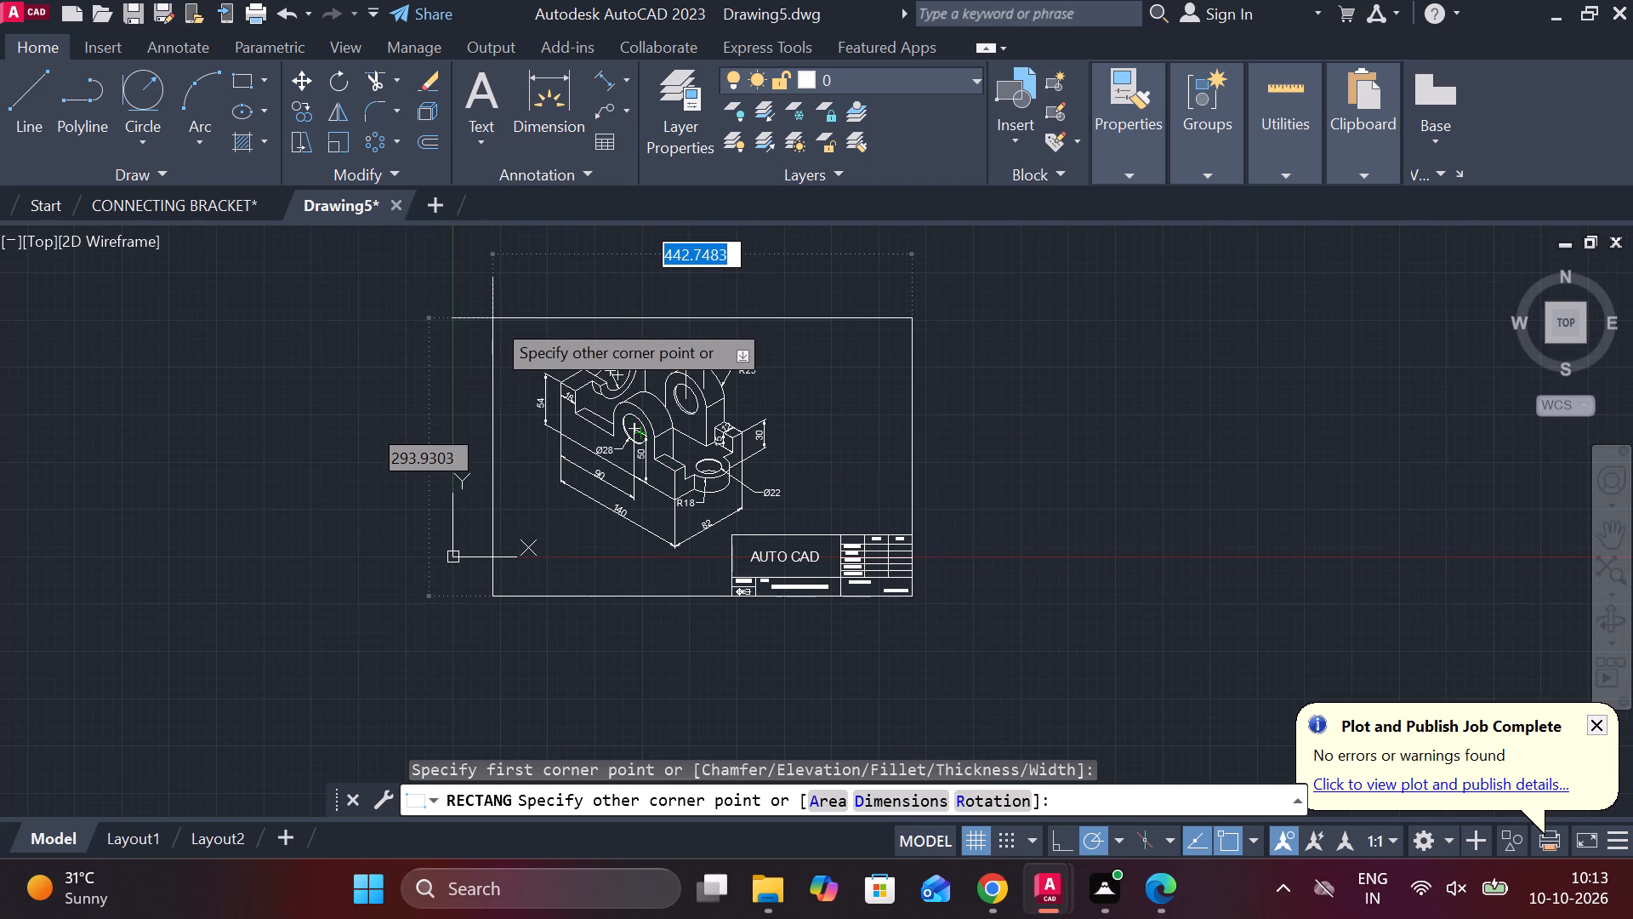
left_click(491, 316)
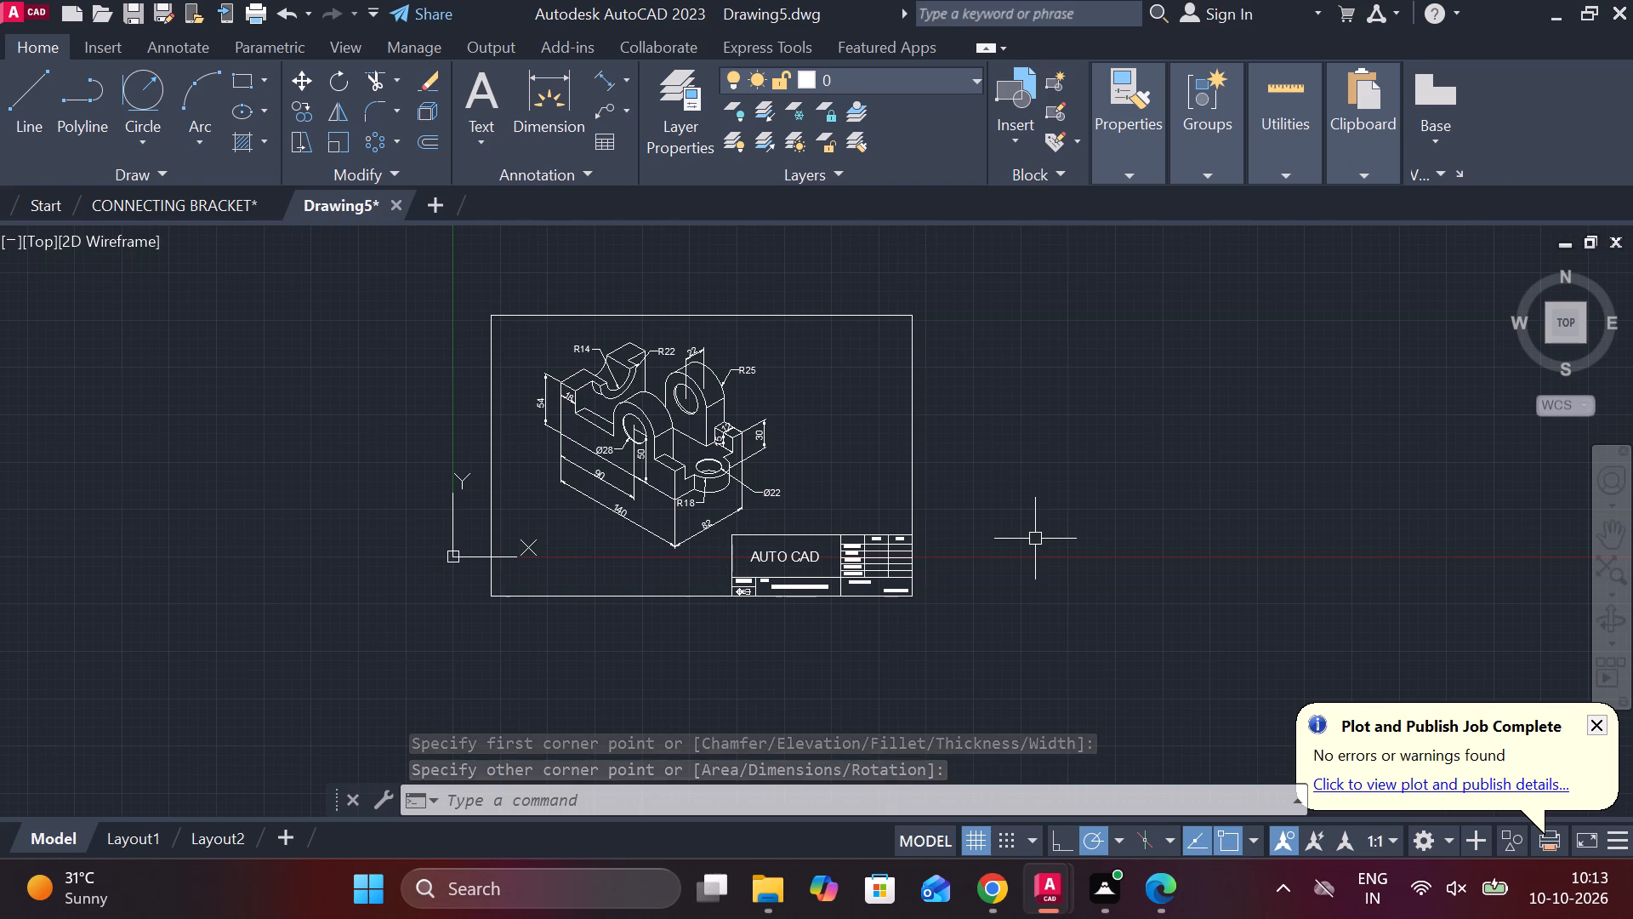
Start saving the drawing in Documents with the file name MECHANICAL MOUNTING BRACKET.
key("ctrl+s")
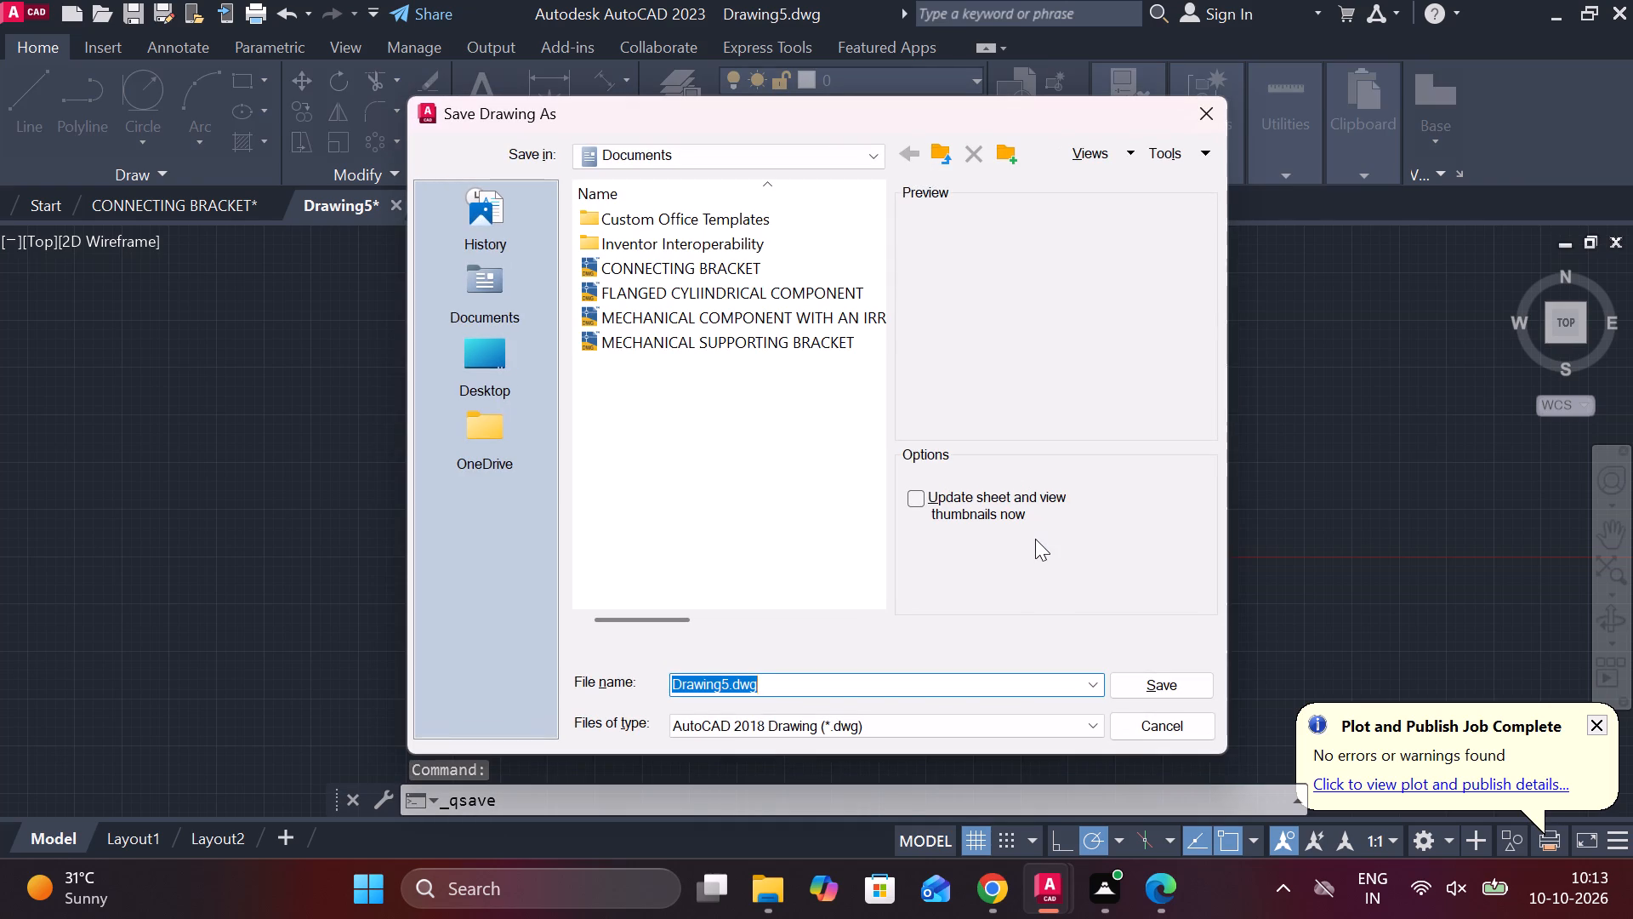
type("MECHANICAL MOUNTING")
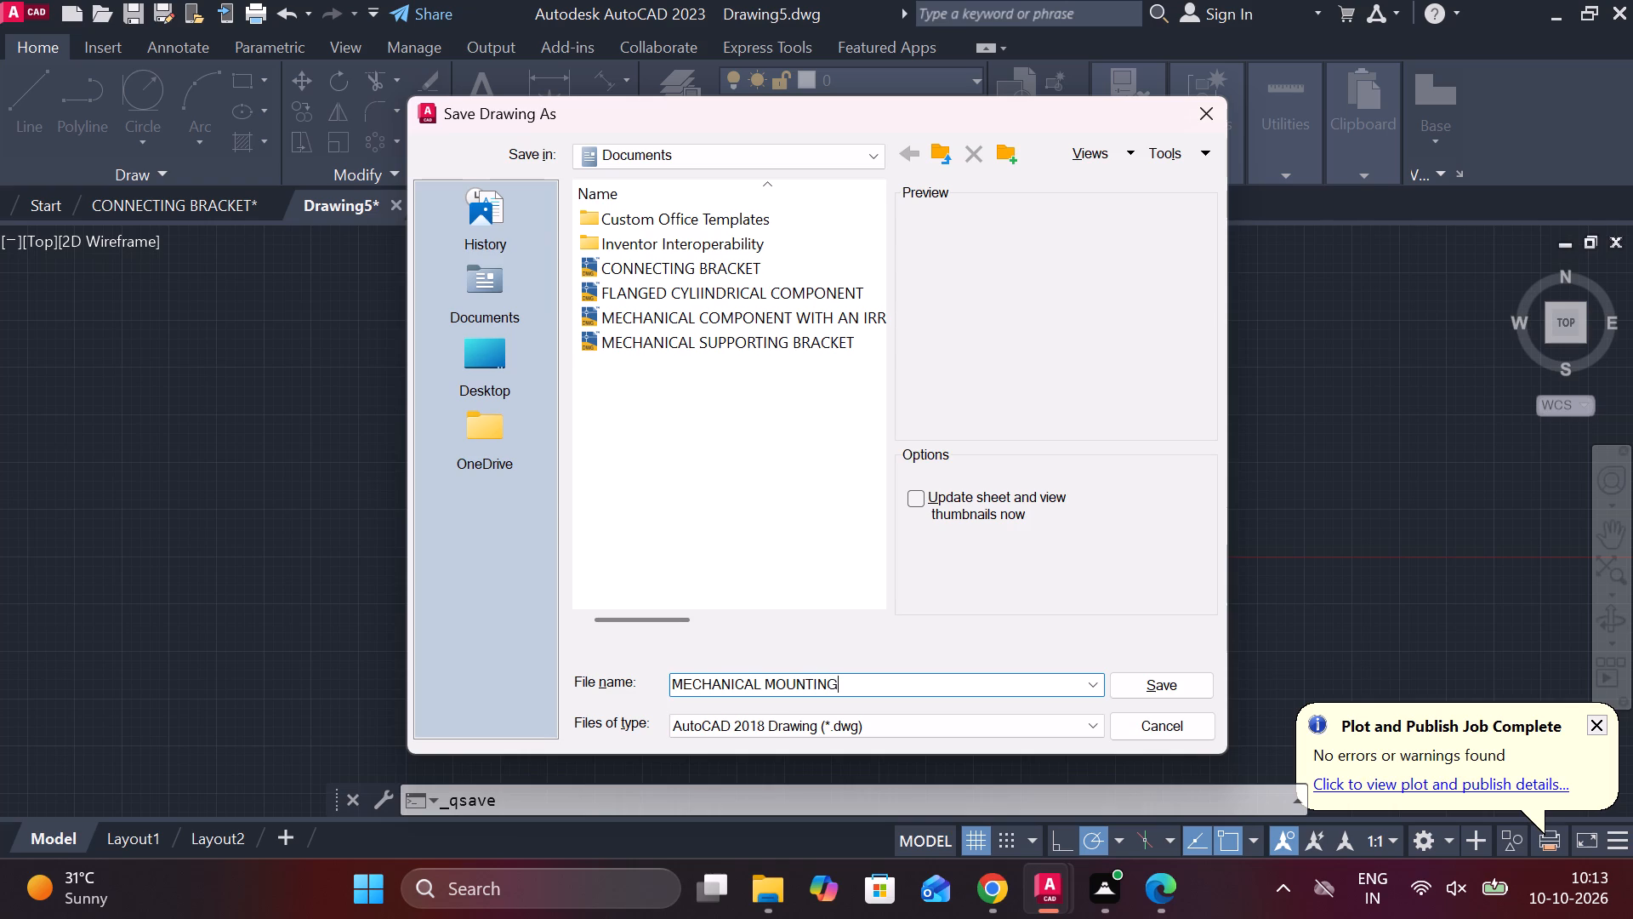
key("space")
type("BRAC")
type("KET")
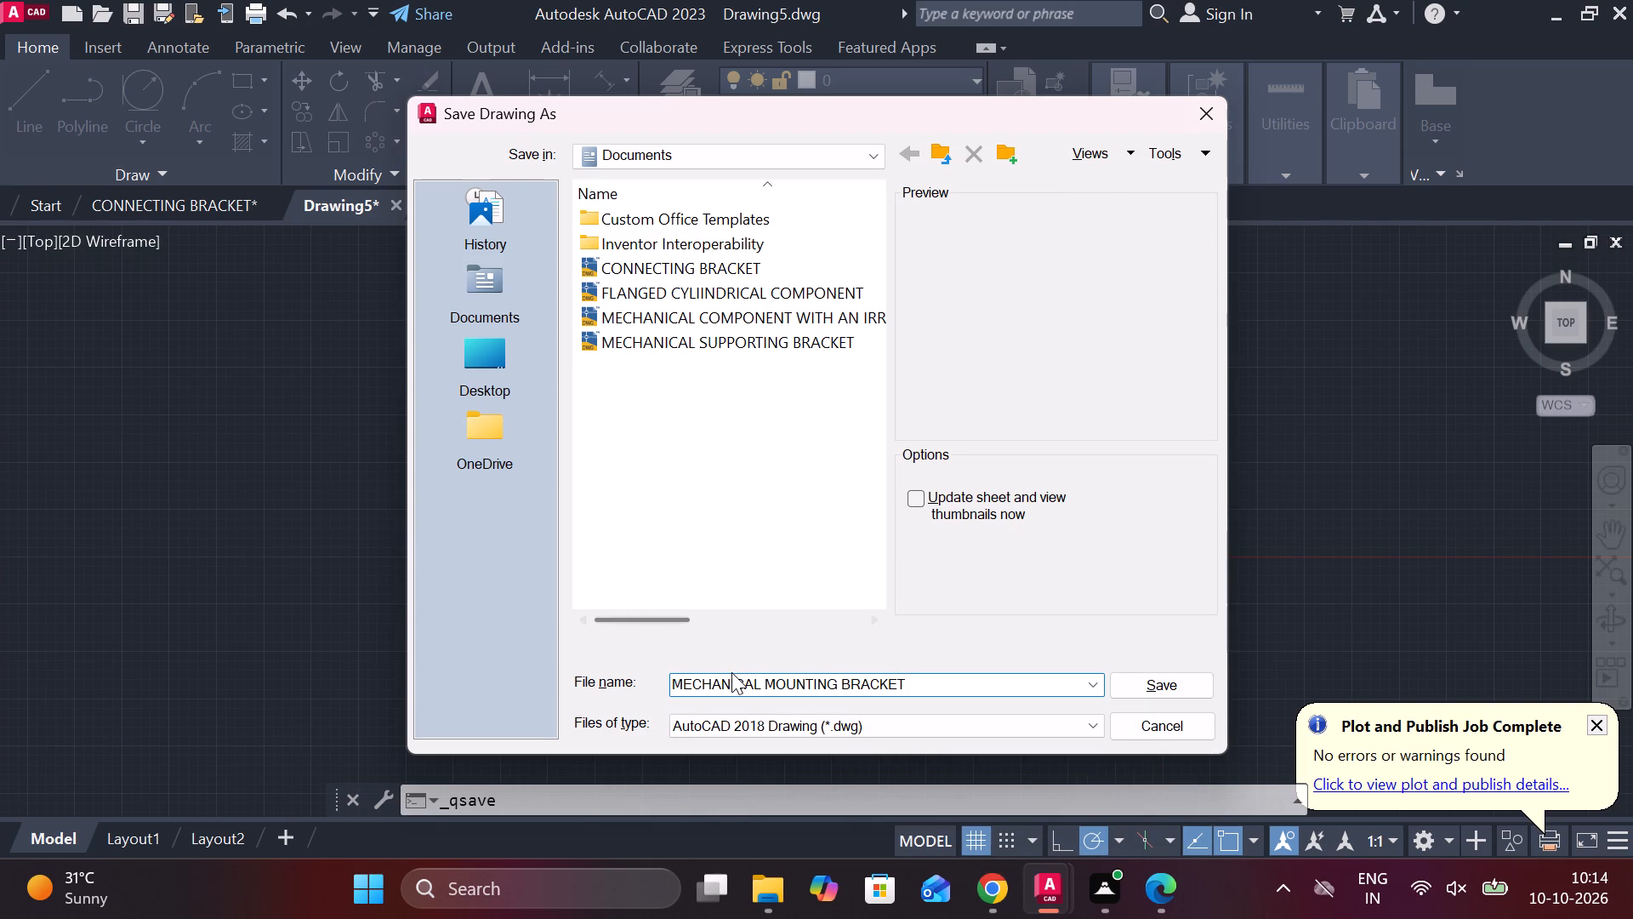
Extend the file name to ISOMETRIC ENGINEERING DRAWING OF A MECHANICAL MOUNTING BRACKET and save the drawing in Documents.
left_click(731, 672)
key("Left")
key("Left")
key("Left")
key("Left")
key("Left")
key("Left")
key("Left")
key("Left")
key("Left")
key("Left")
key("Left")
key("Left")
key("Left")
key("Left")
key("Left")
key("Left")
key("Left")
key("Left")
key("Left")
key("Left")
type("ISOMETRIC")
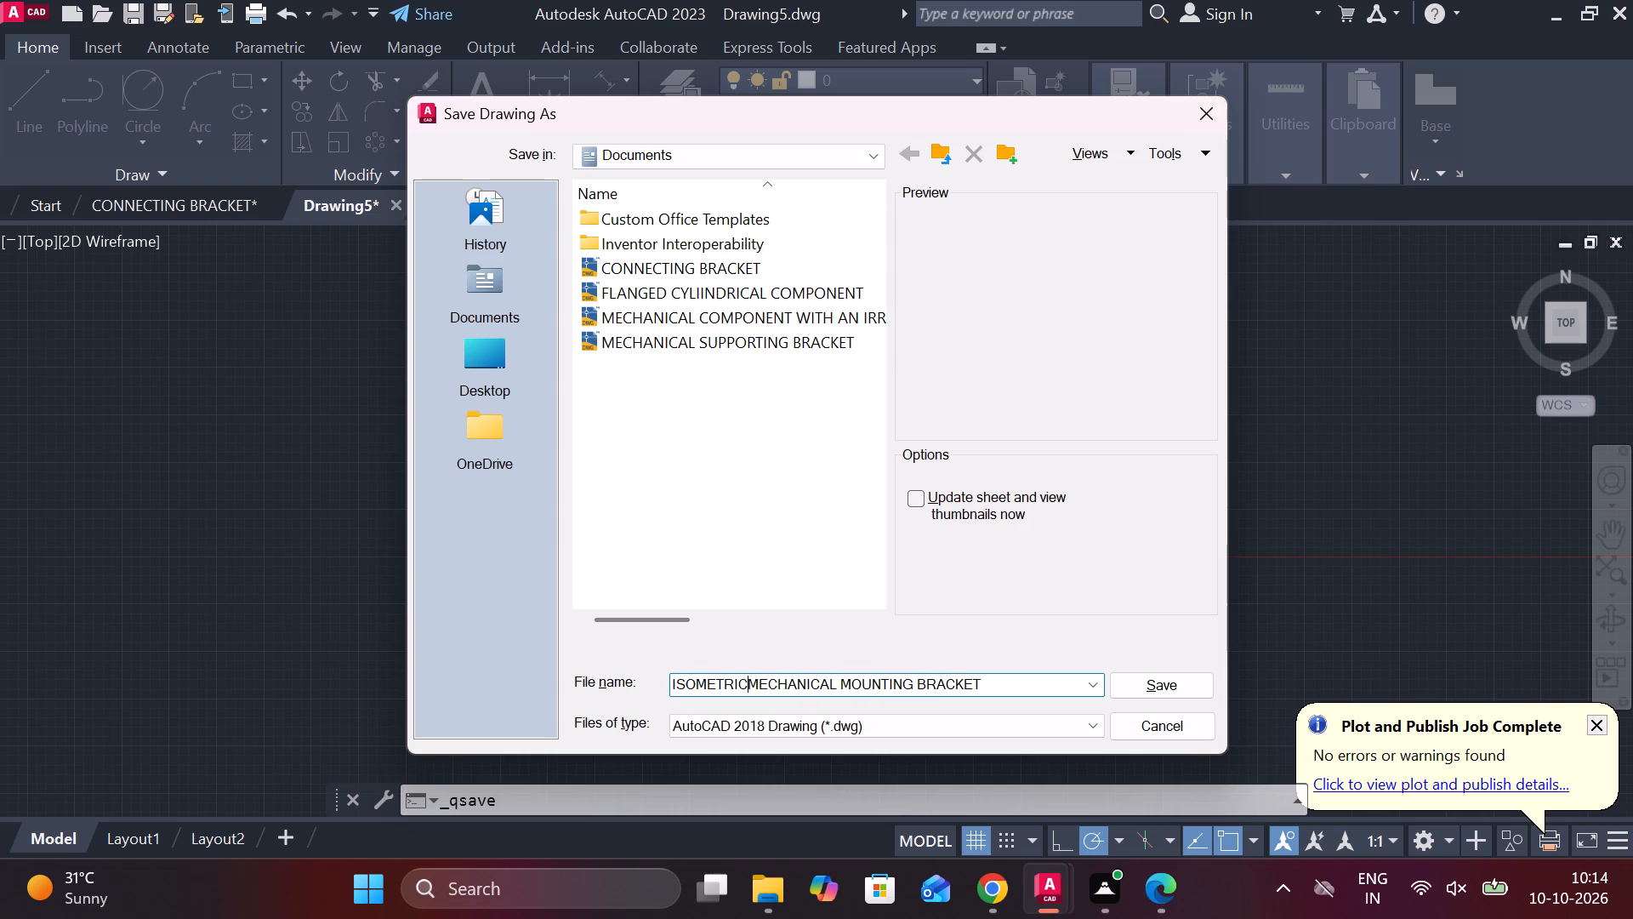
key("space")
type("ENGI")
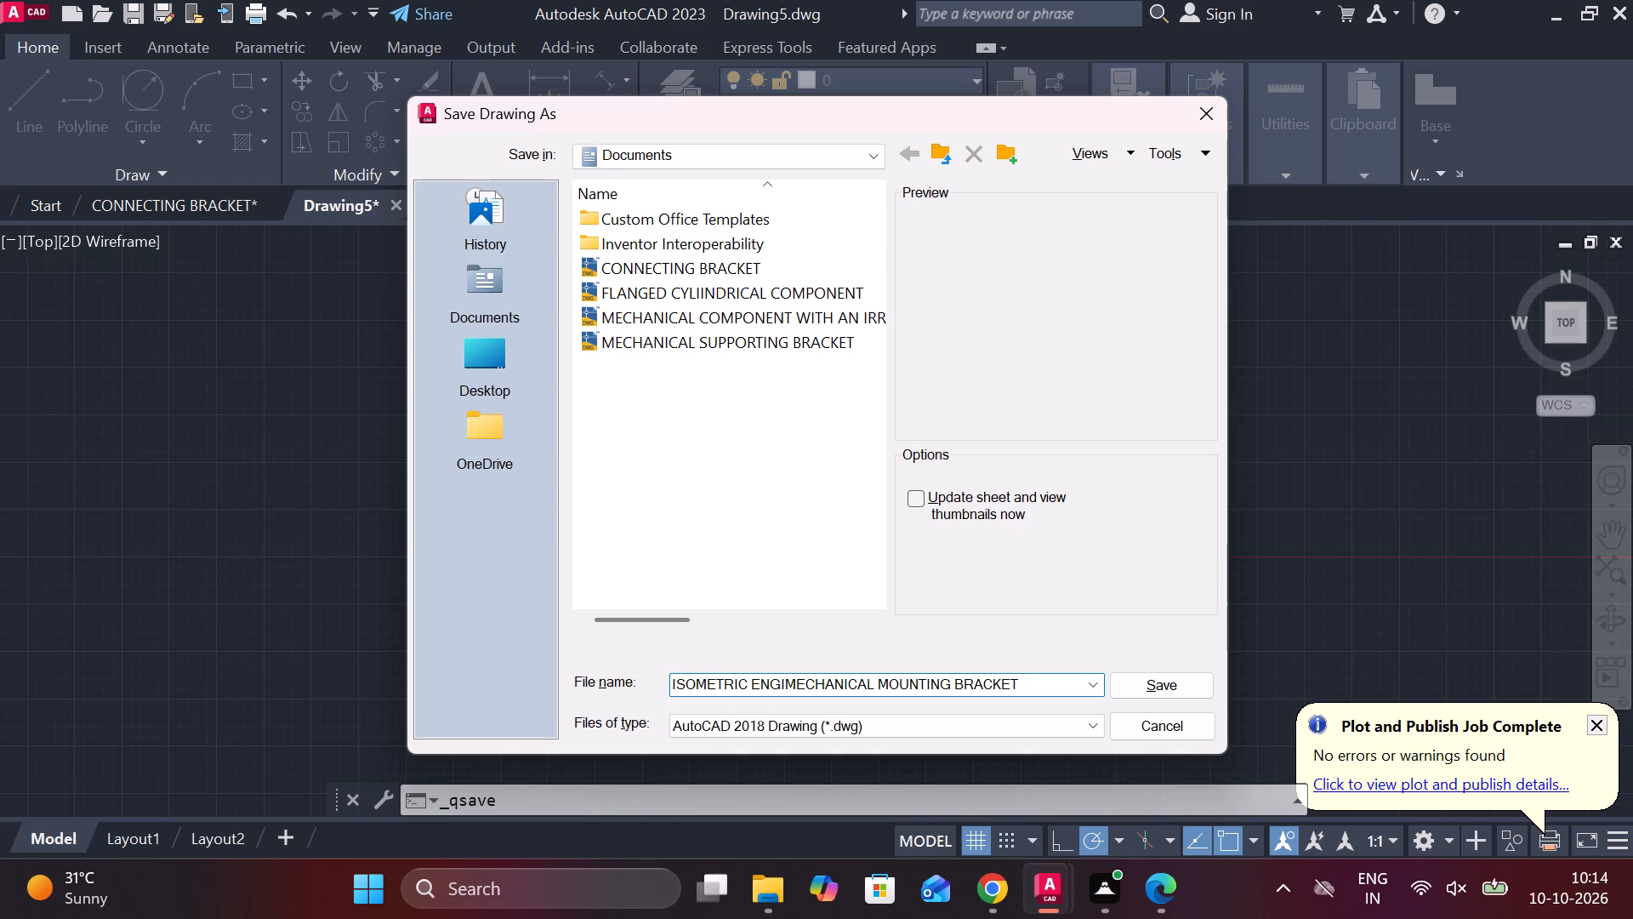
type("NEERING")
key("space")
type("DRAWING")
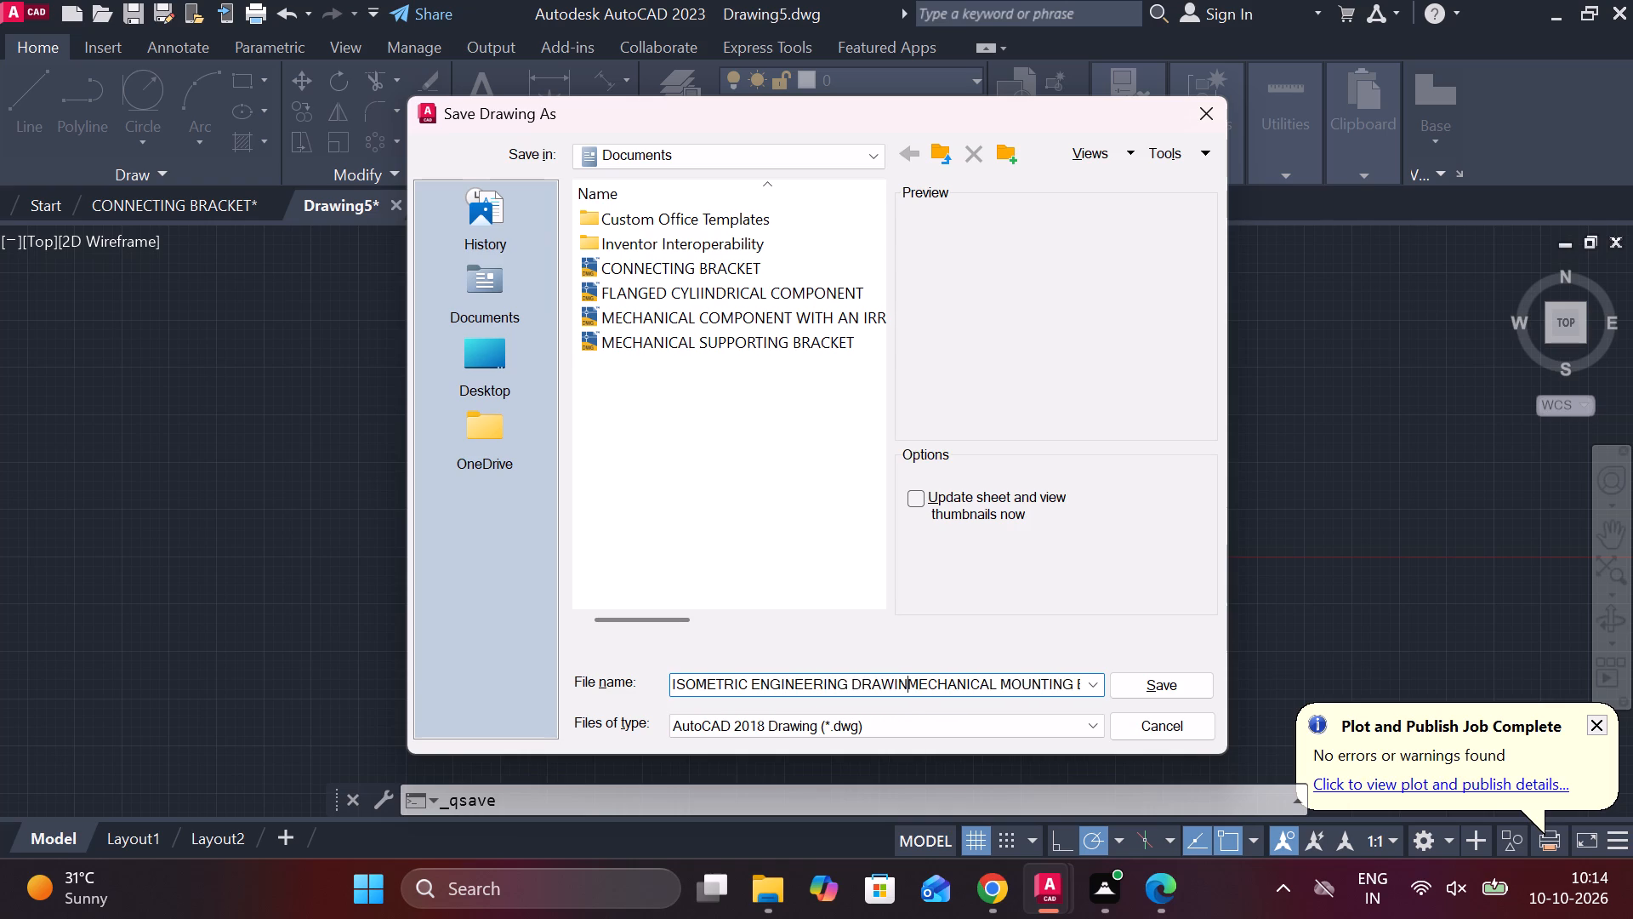
key("space")
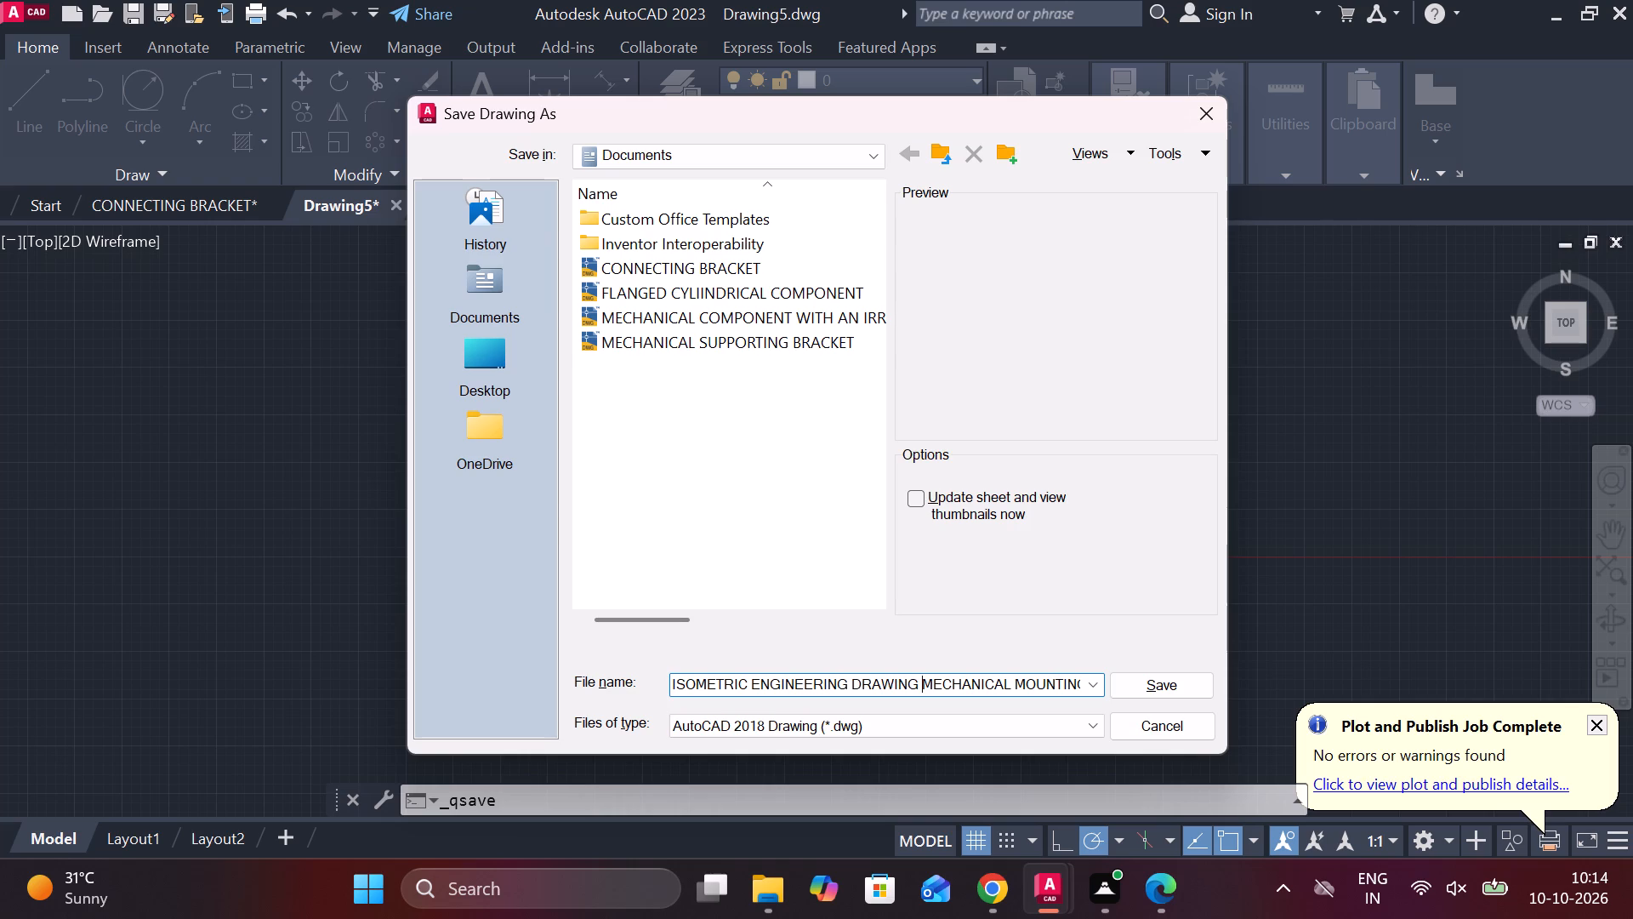
key("o")
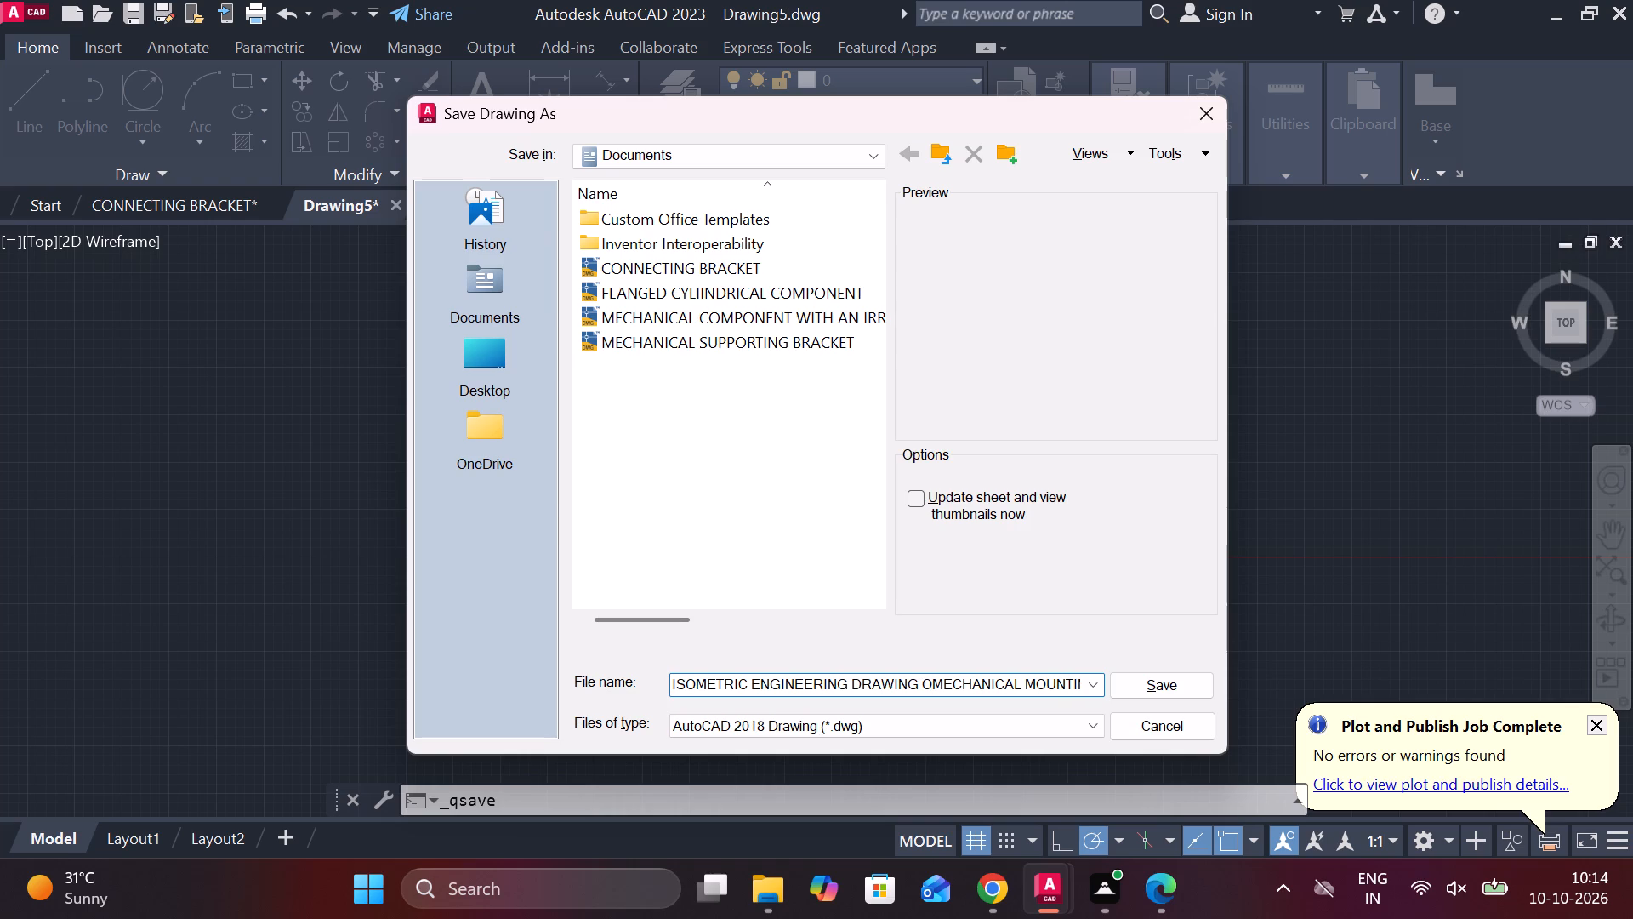
type("F A")
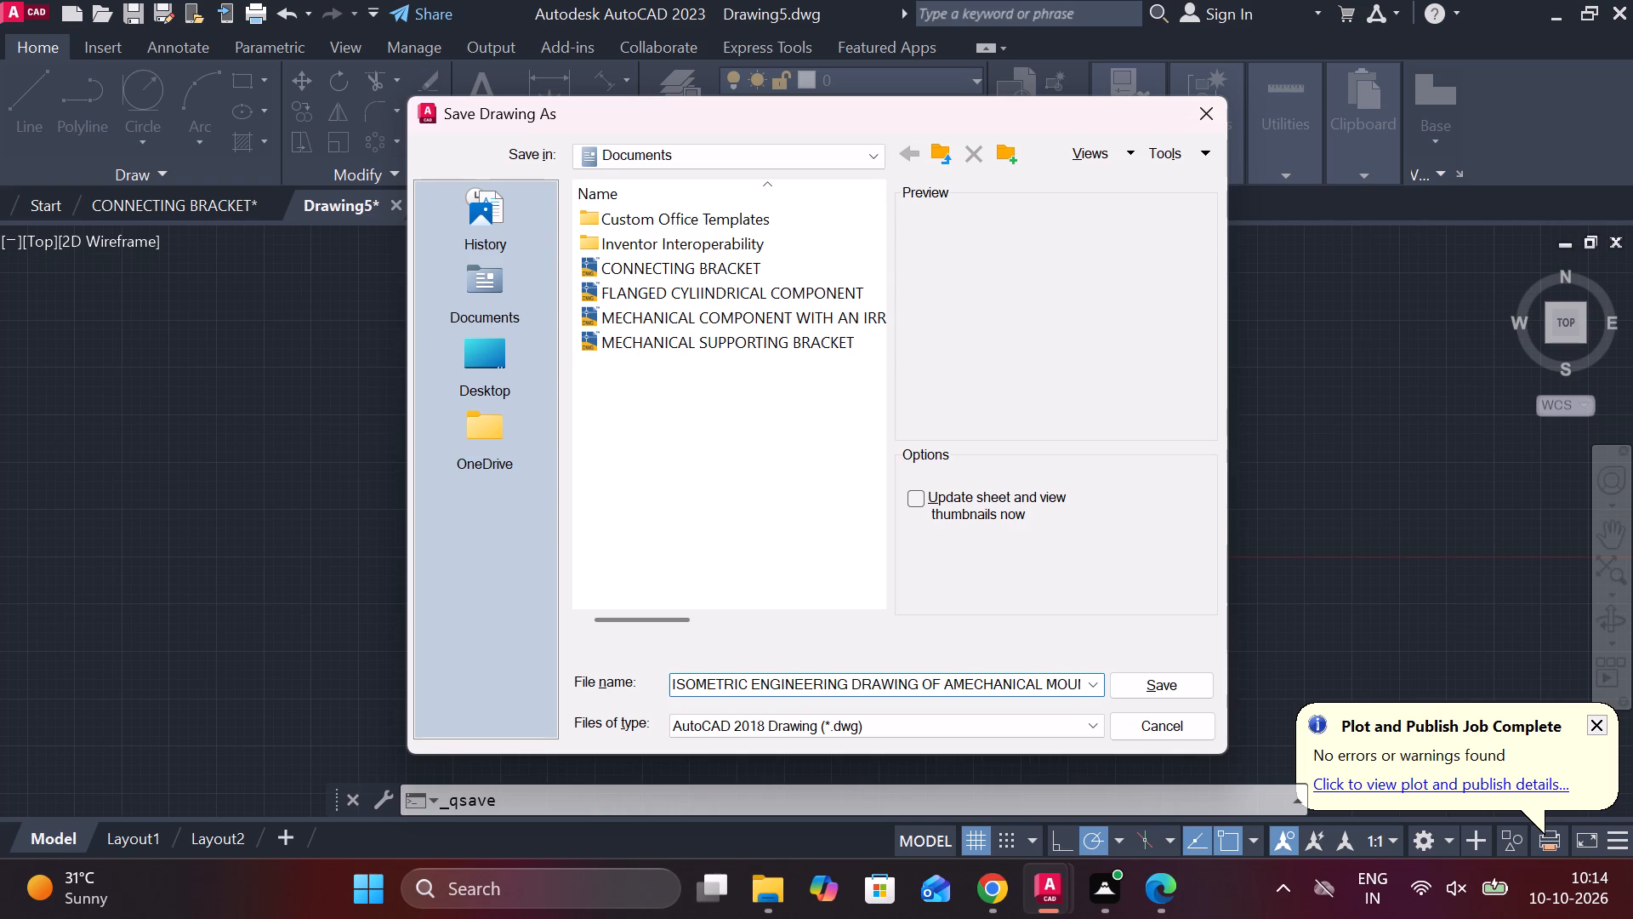
key("space")
left_click(1148, 682)
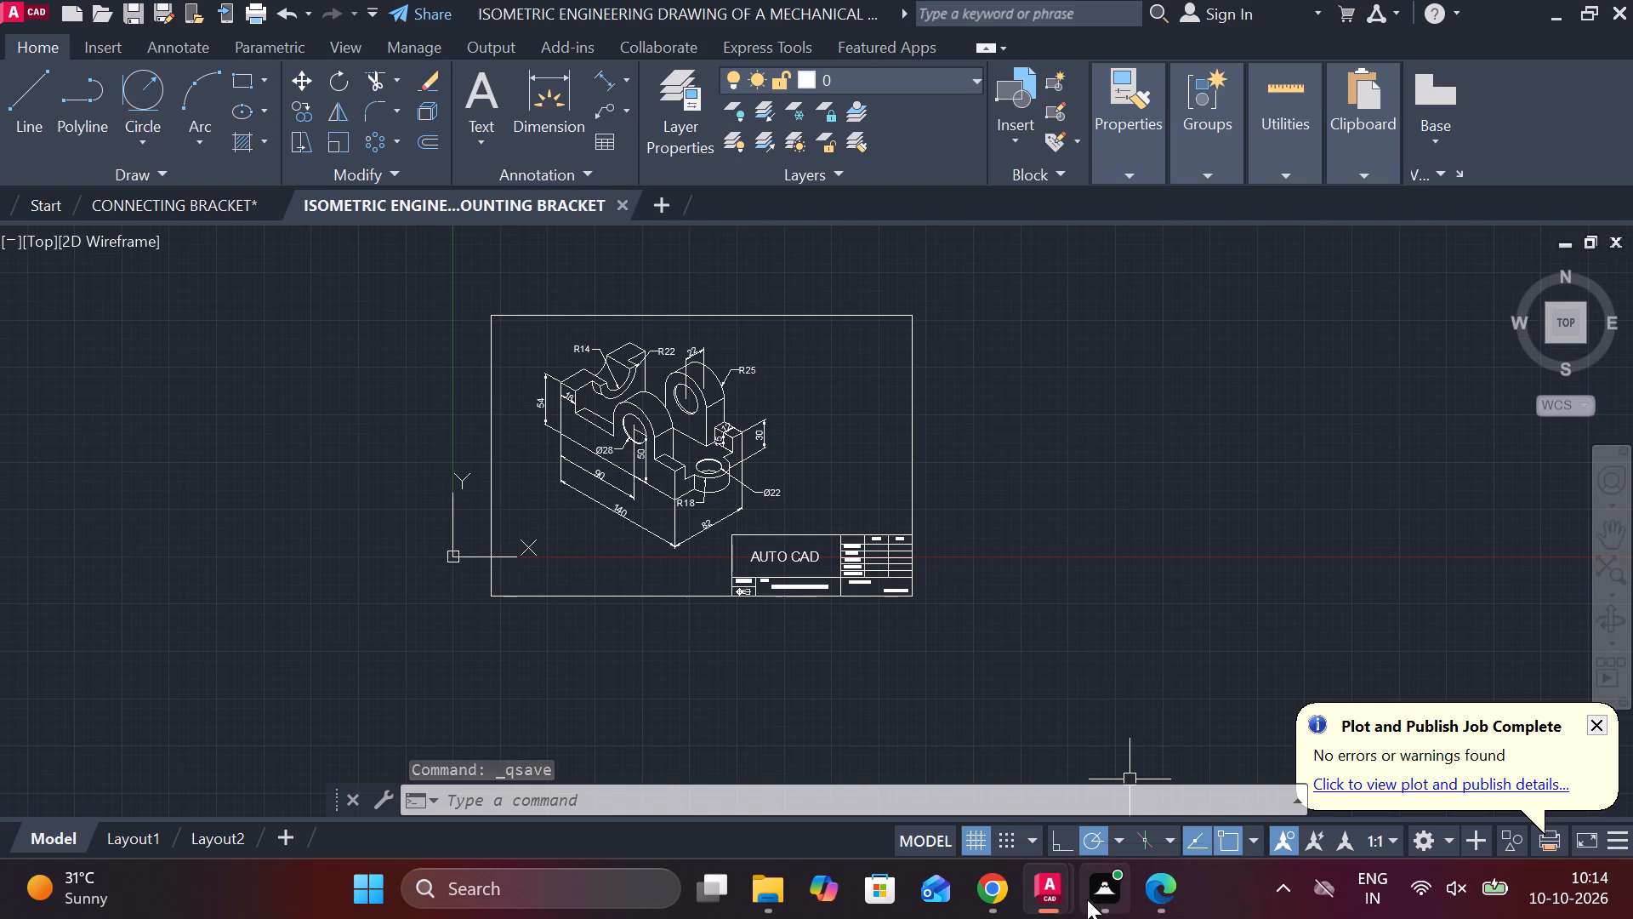
Turn off the log file with LOGFILEOFF and save the drawing again.
scroll(1081, 479, "up", 1)
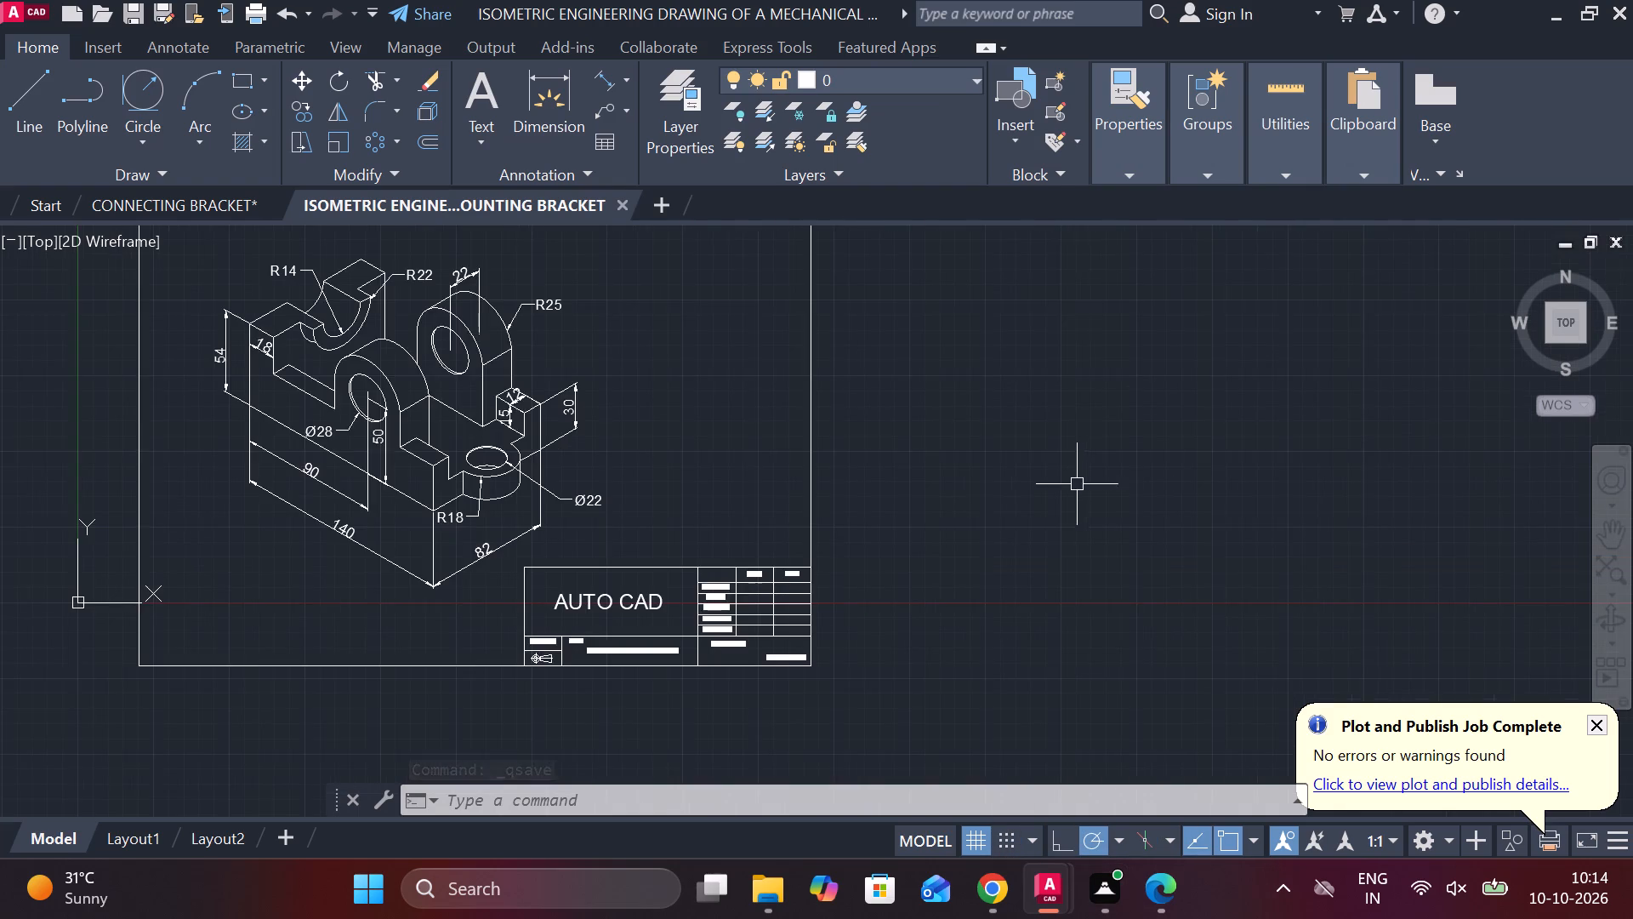
middle_click_drag(981, 514, 1152, 544)
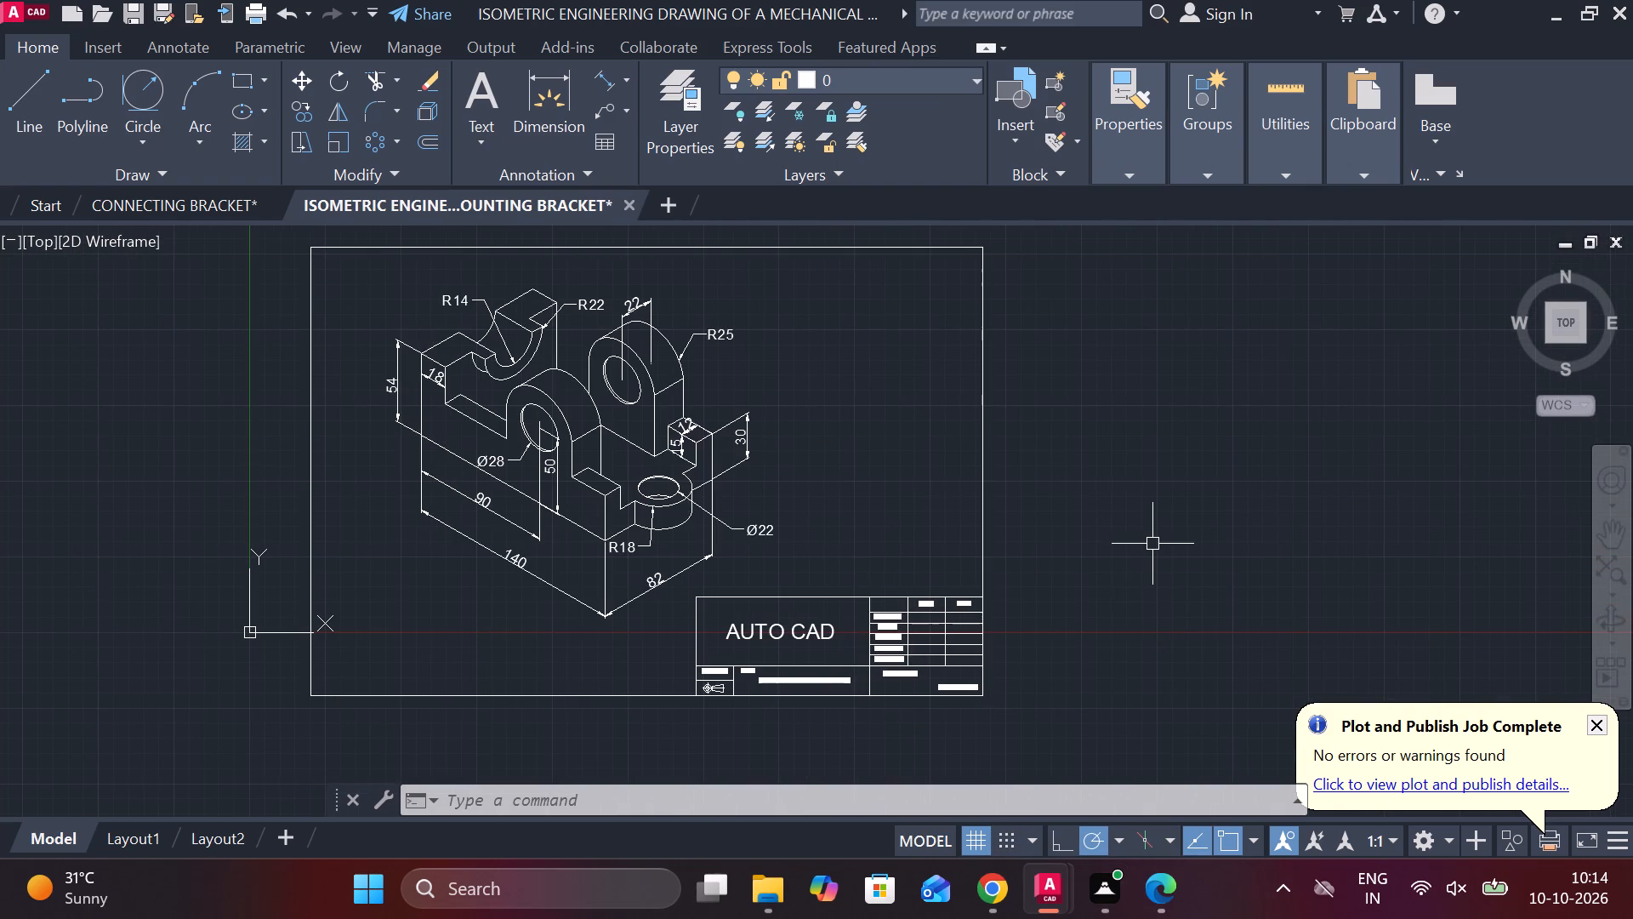
key("l")
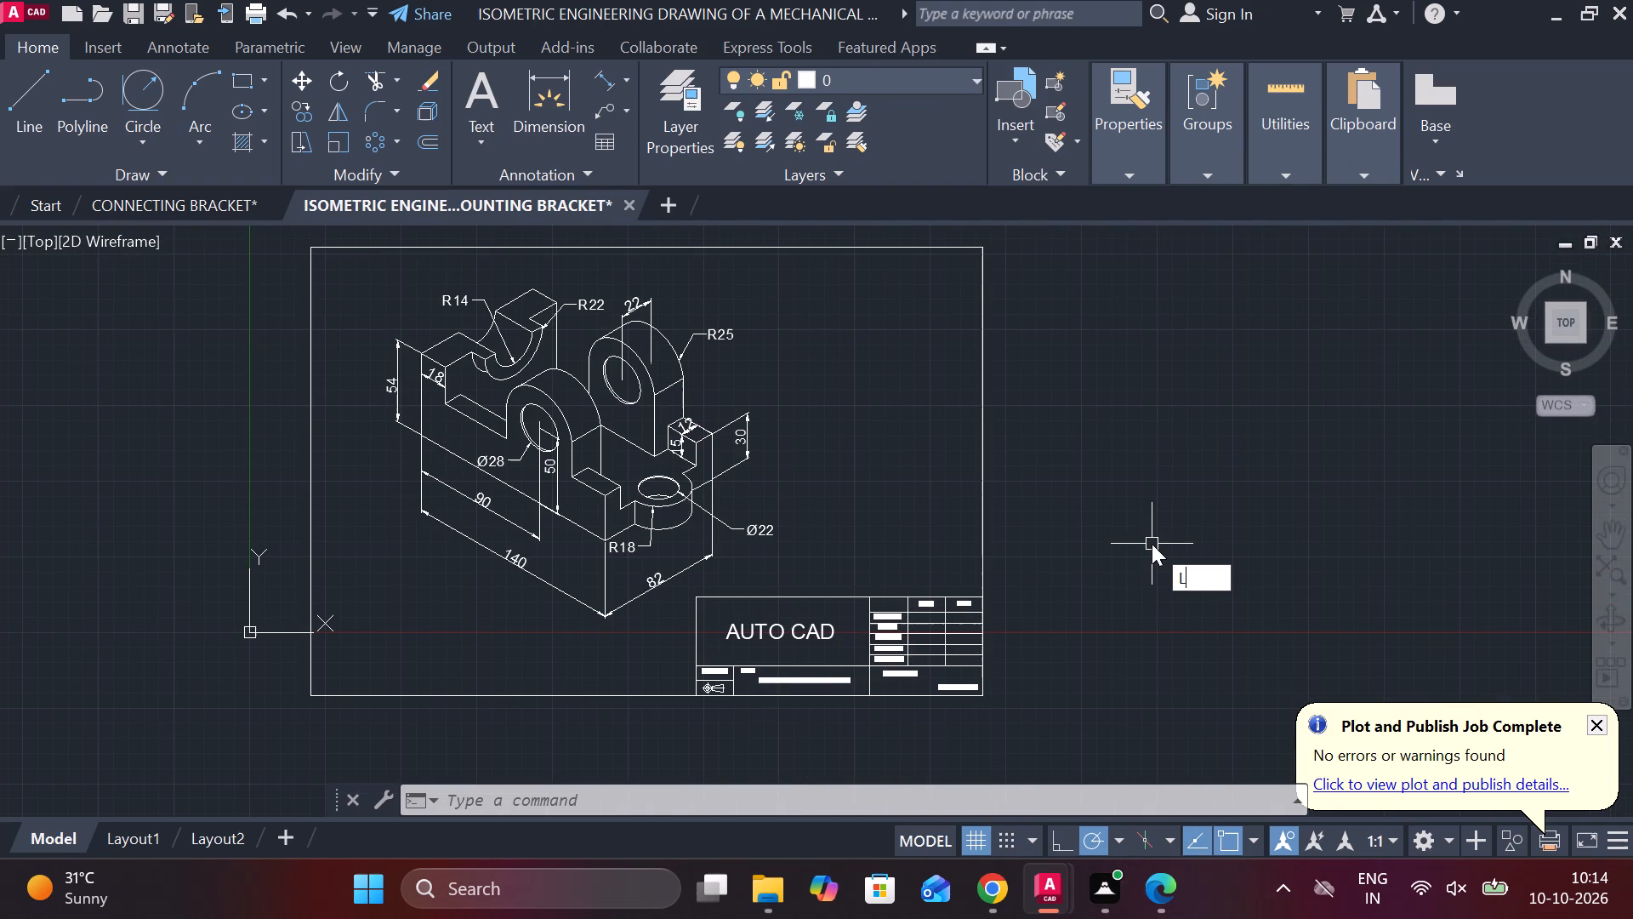
key("o")
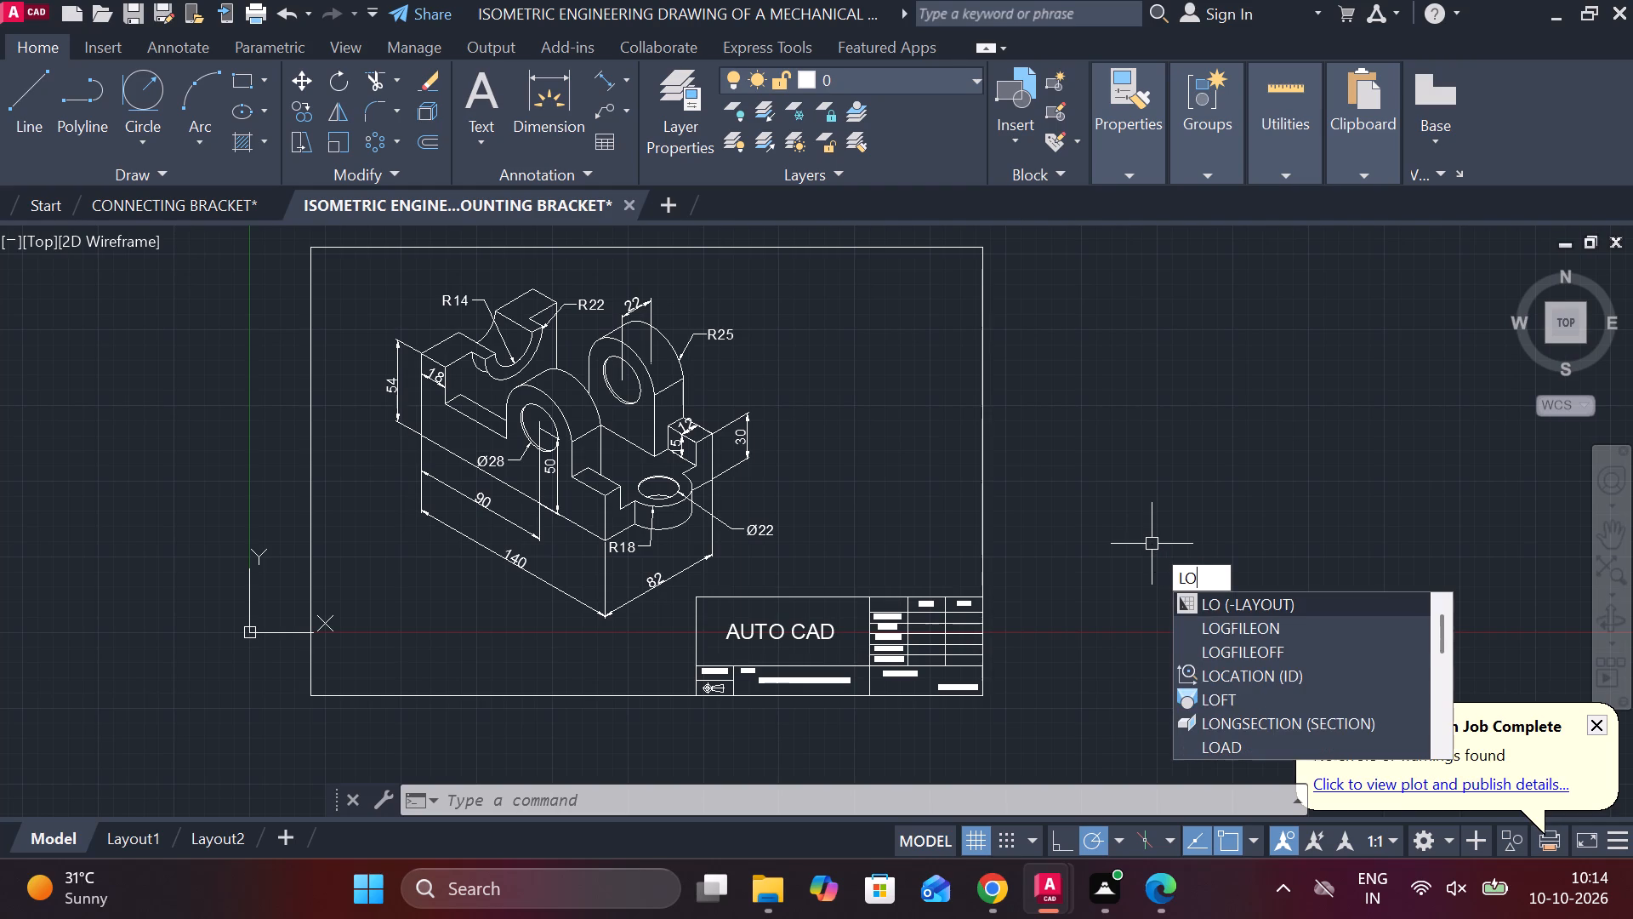
key("g")
left_click(1258, 627)
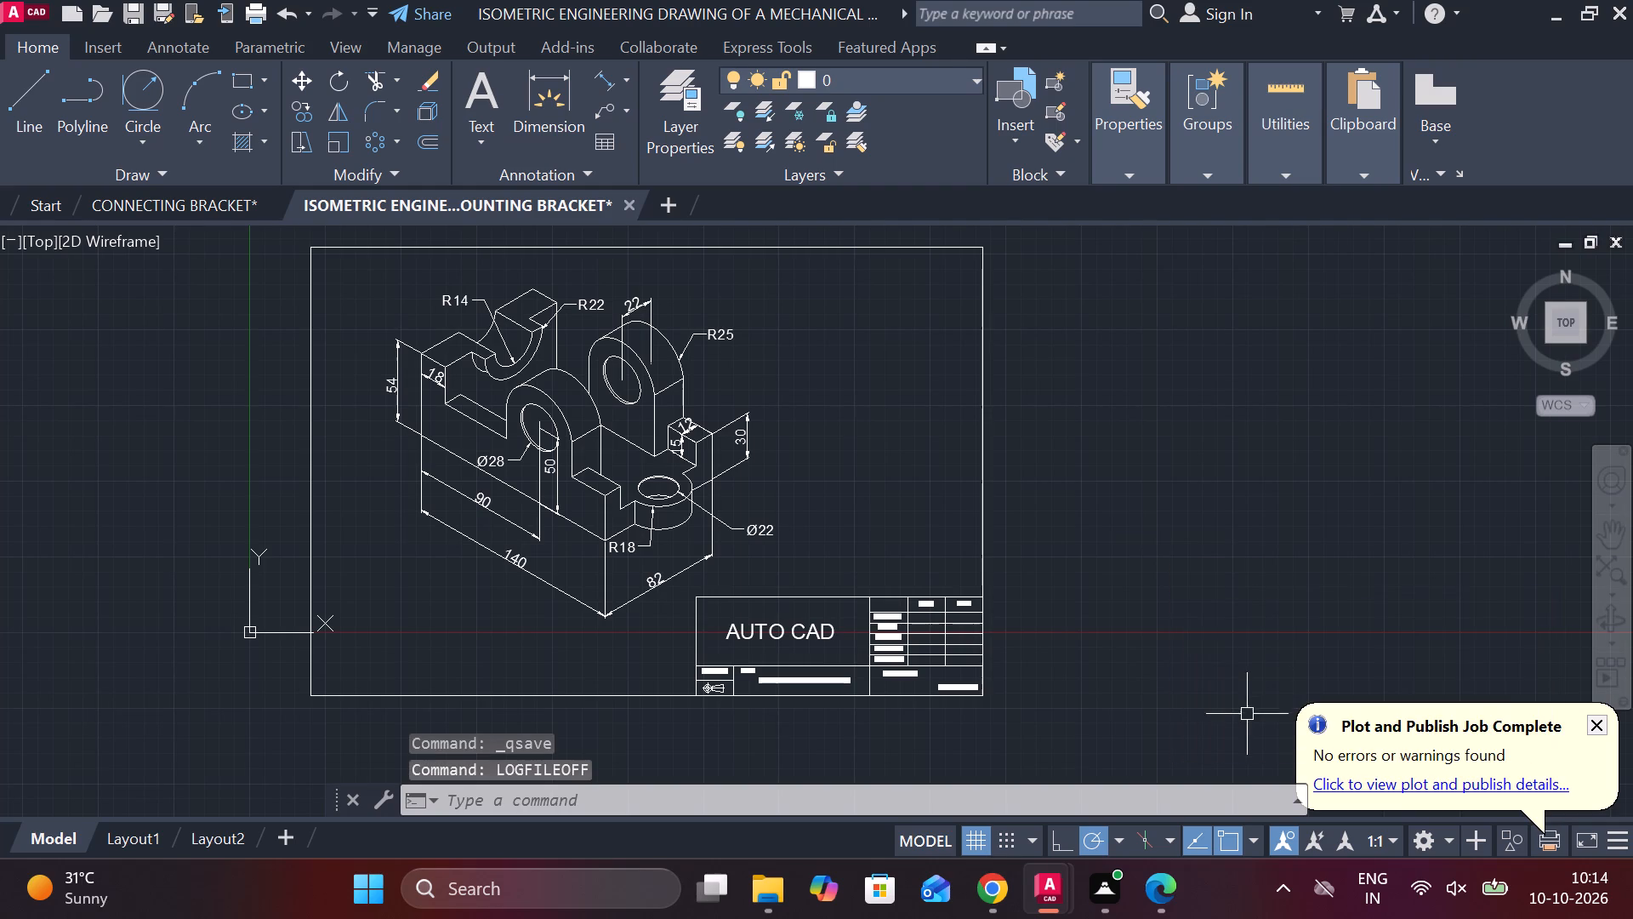
key("ctrl+s")
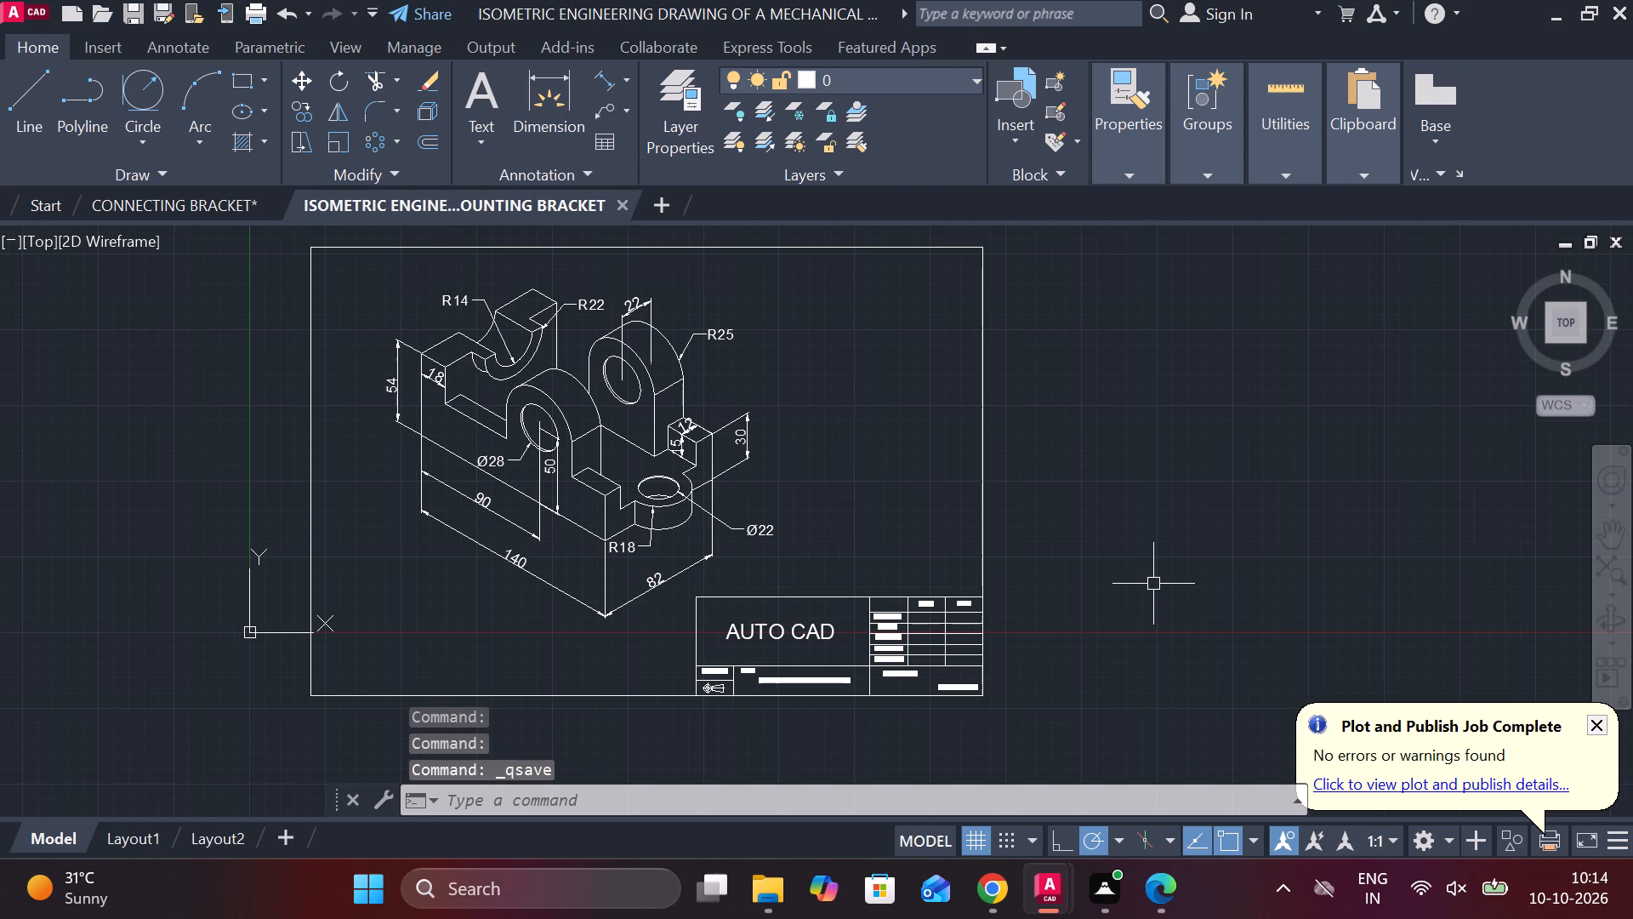
Start a plot of the model using the DWG To PDF.pc3 plotter with landscape orientation.
type("PLOT")
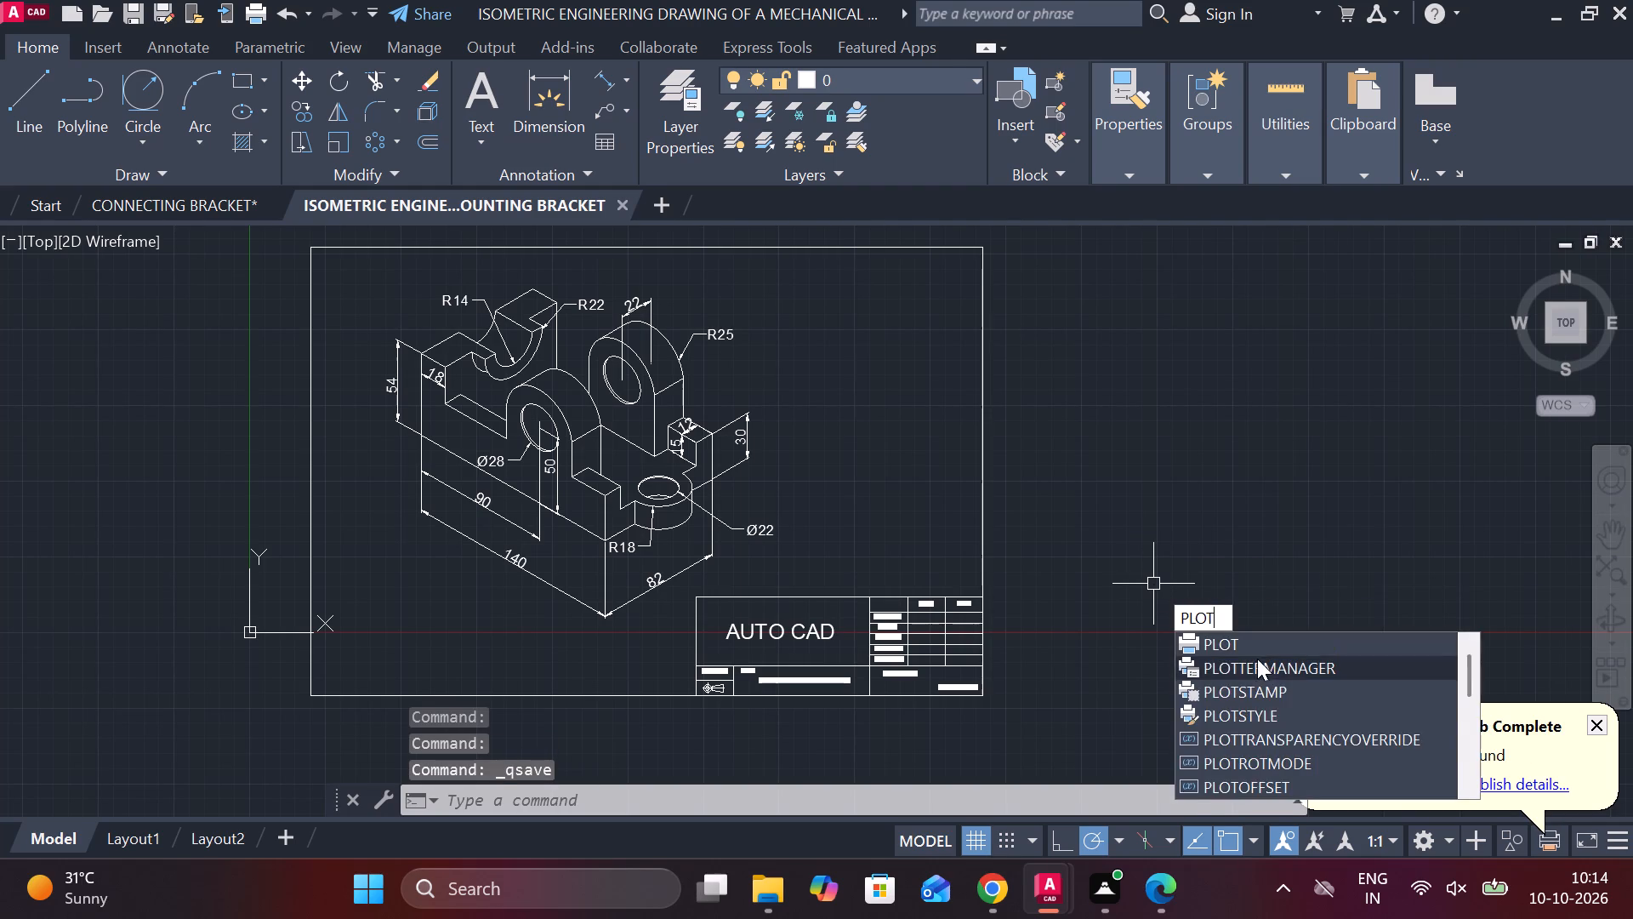
left_click(1243, 637)
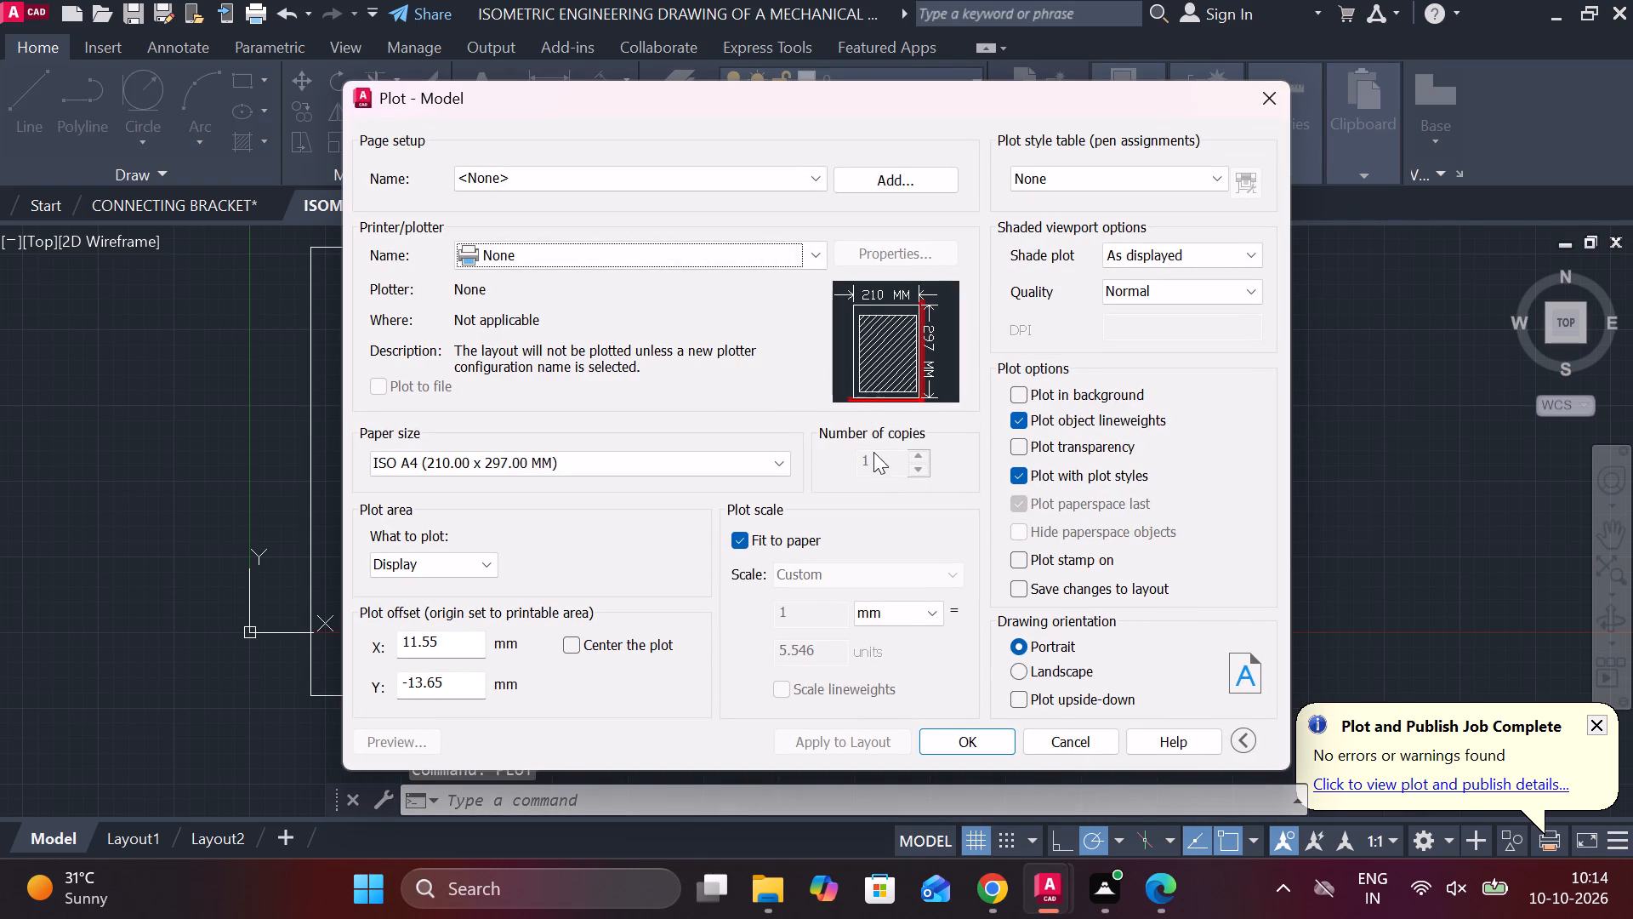
left_click(812, 264)
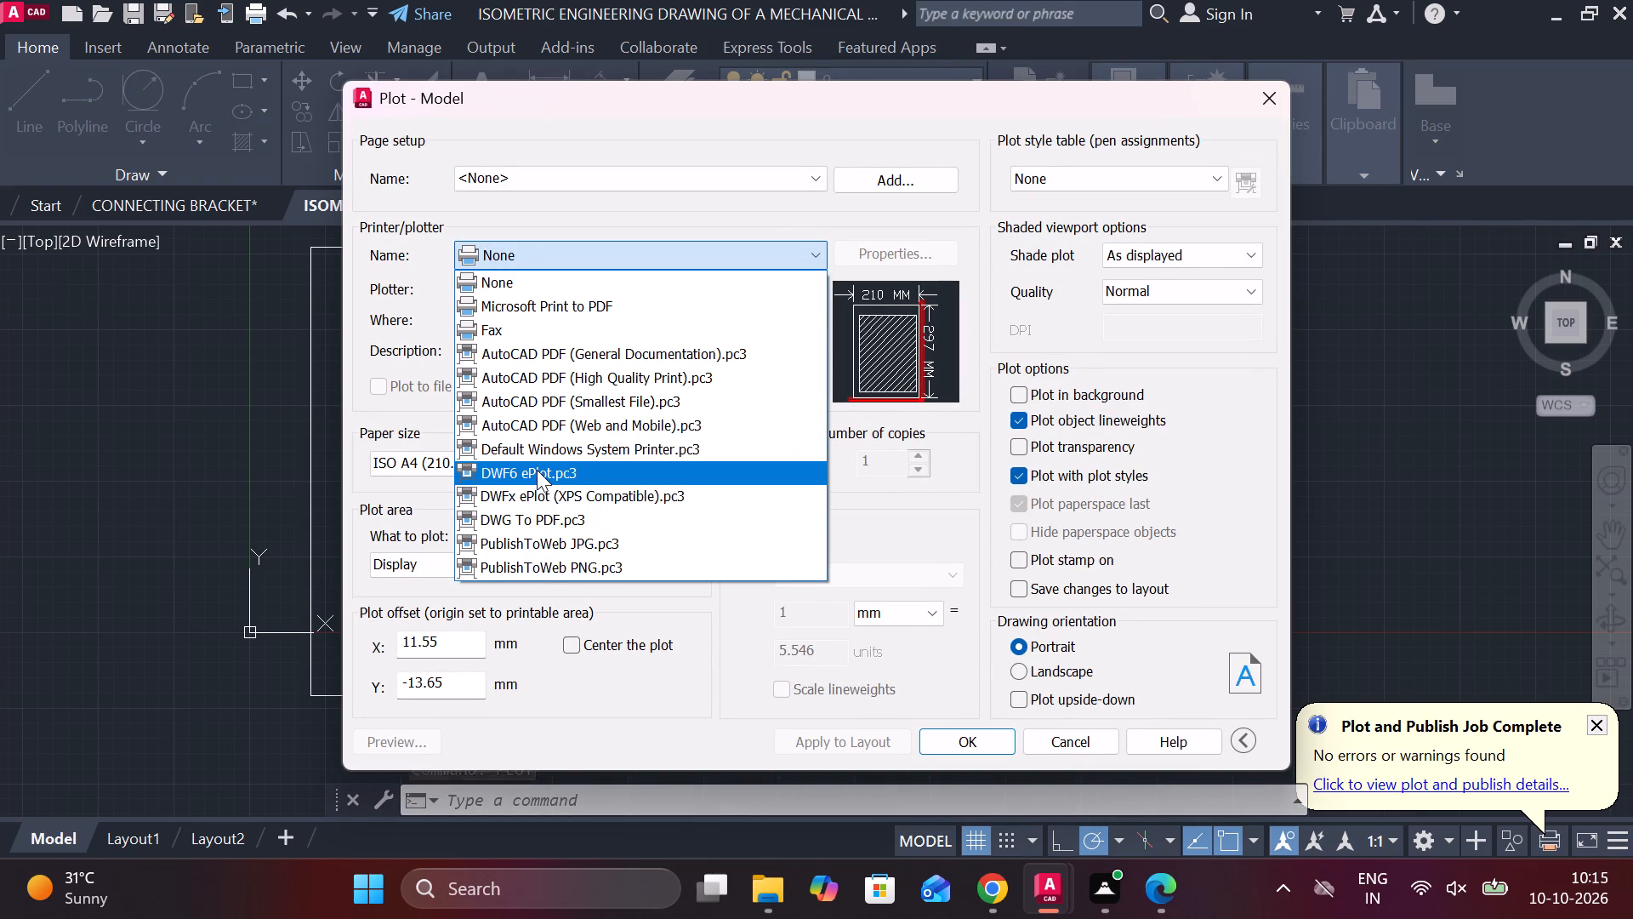
left_click(570, 520)
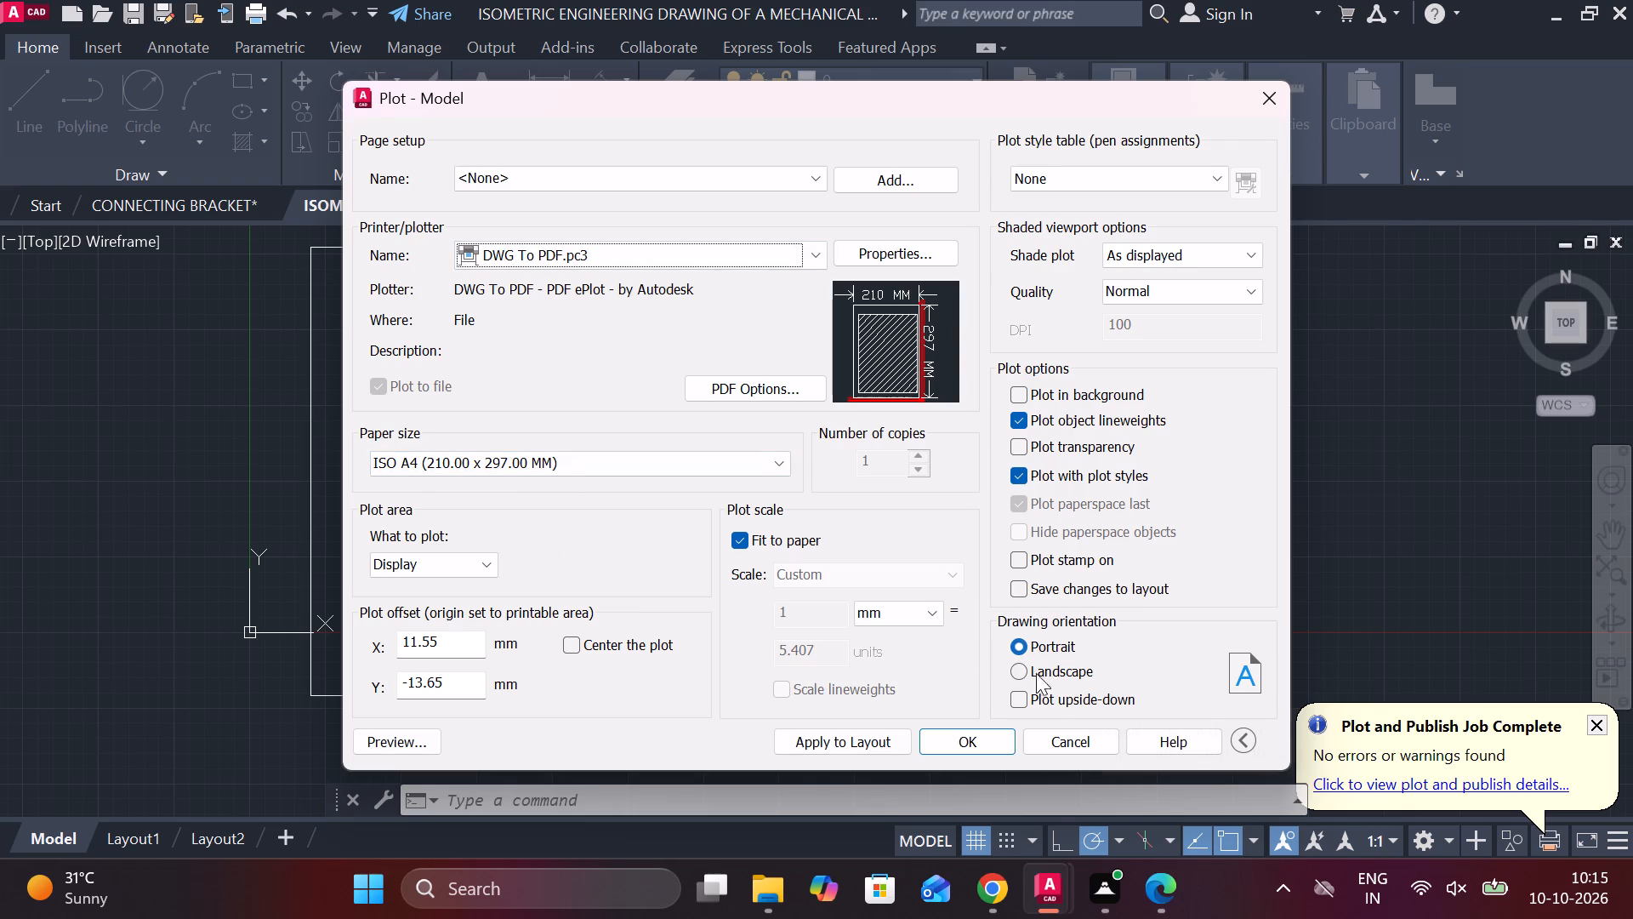
left_click(1017, 673)
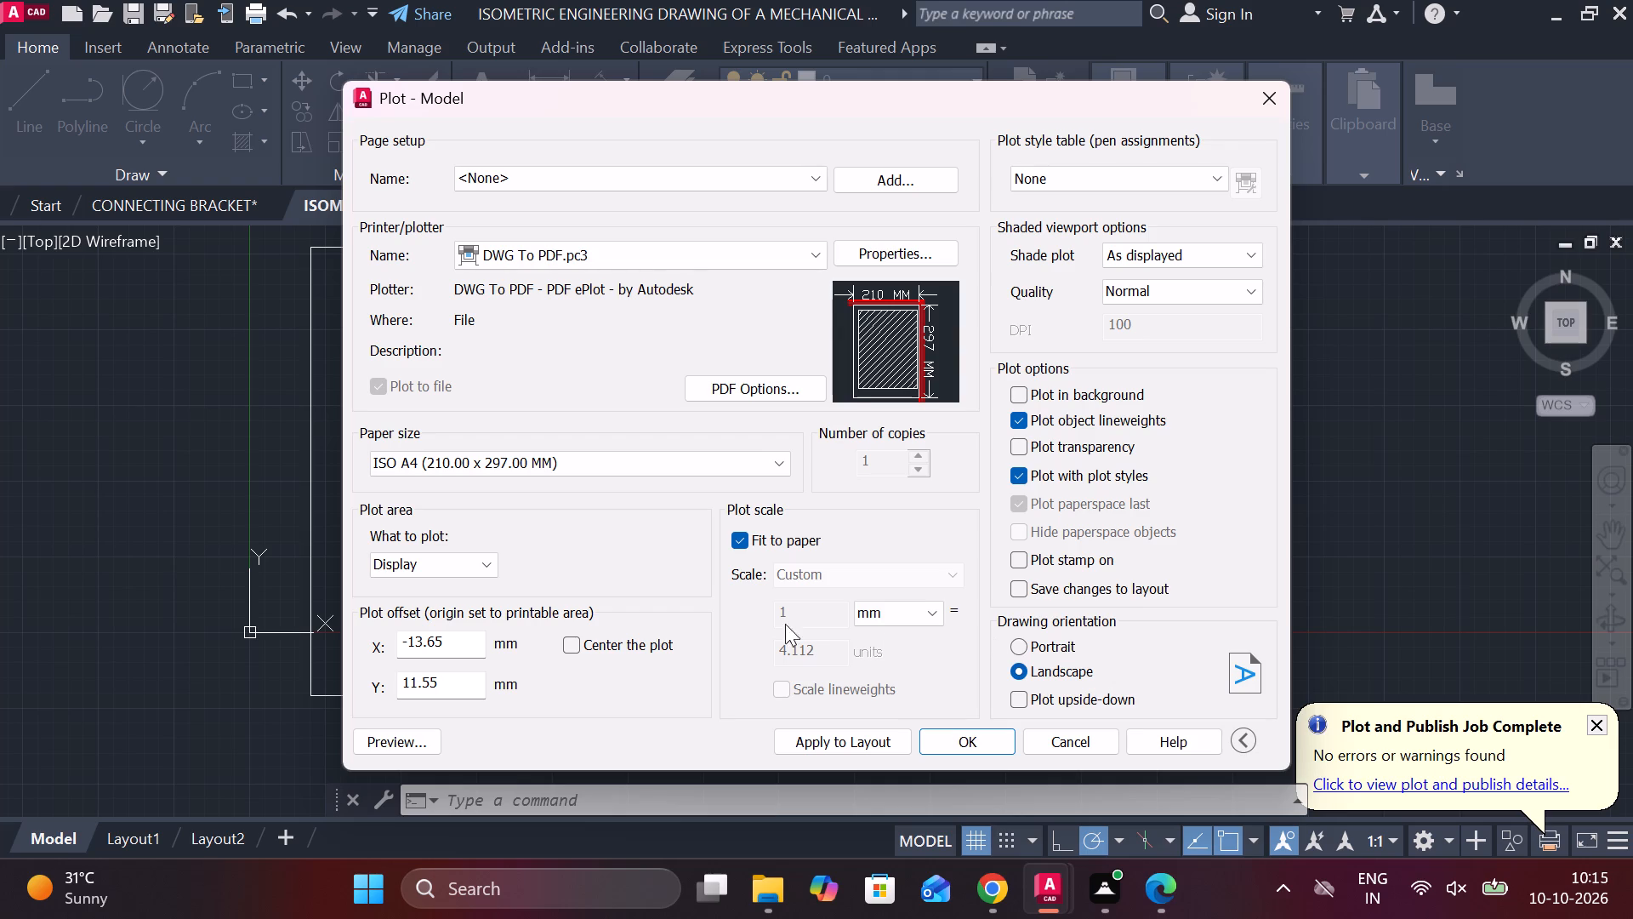
Set the plot area to a window from the border's bottom-right corner to just beyond its top-left corner.
left_click(444, 569)
left_click(430, 632)
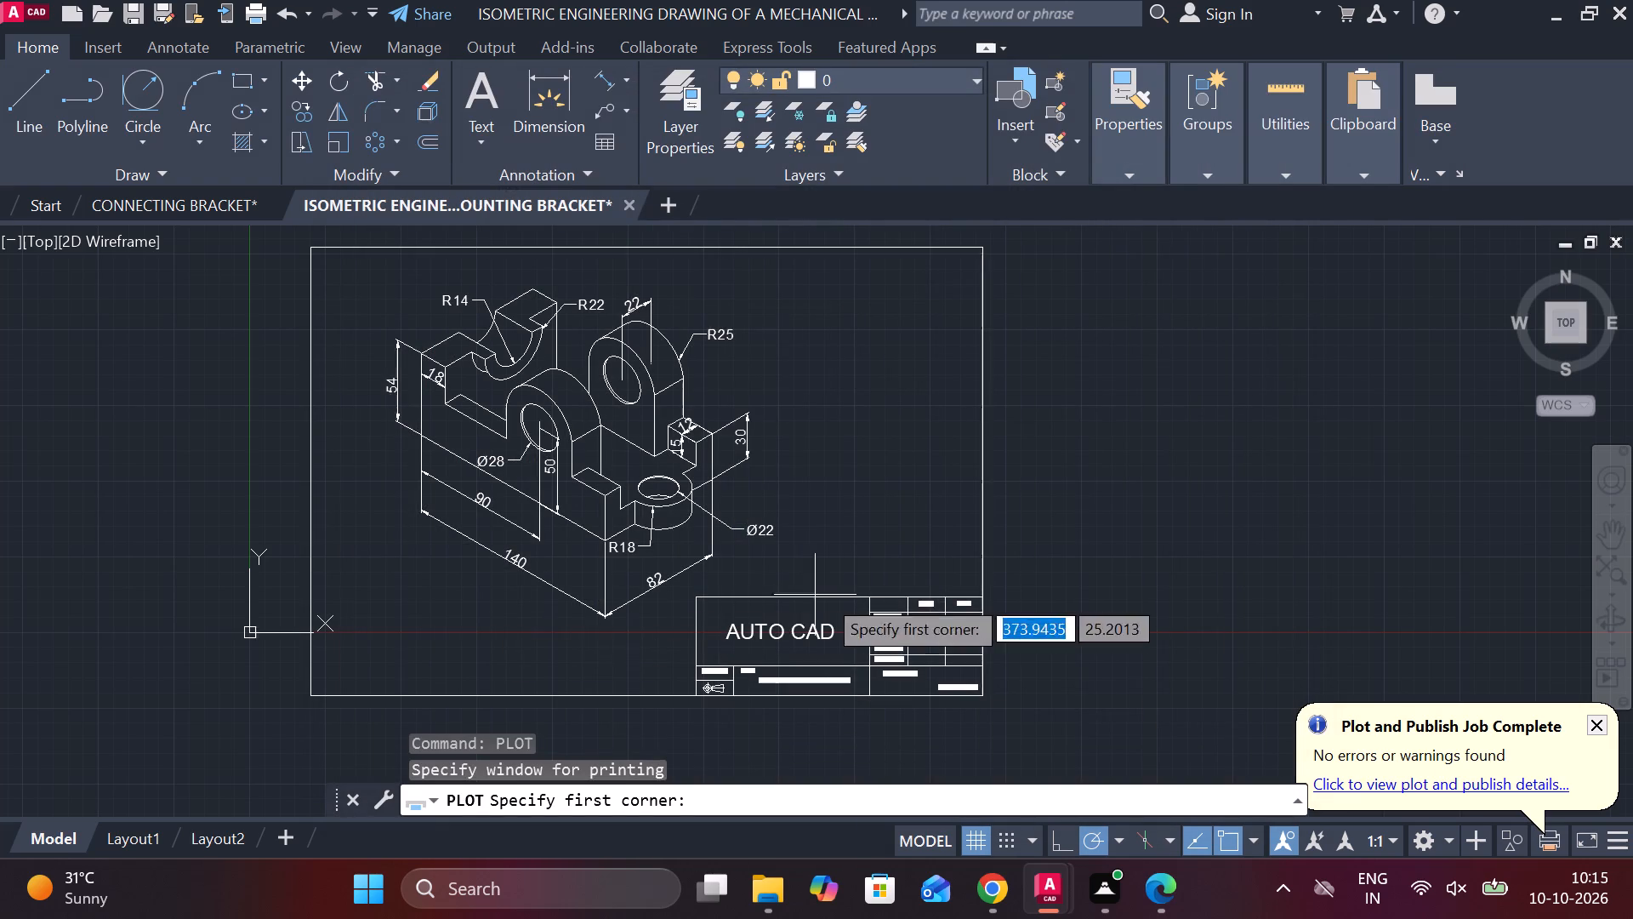
left_click(999, 695)
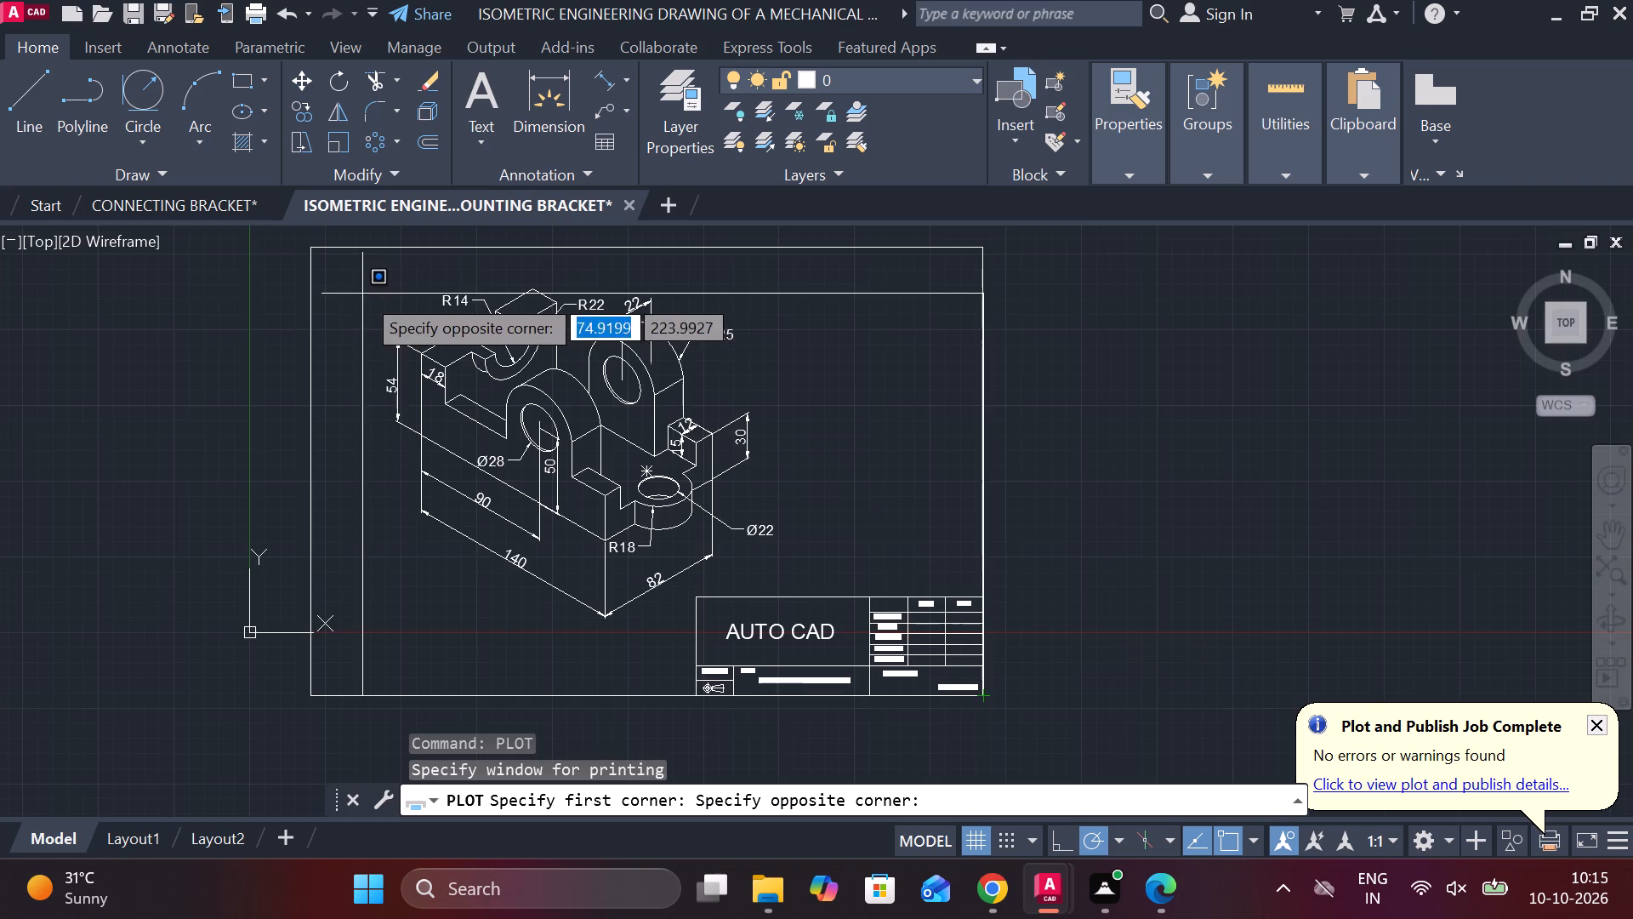
middle_click_drag(367, 294, 509, 466)
left_click(413, 332)
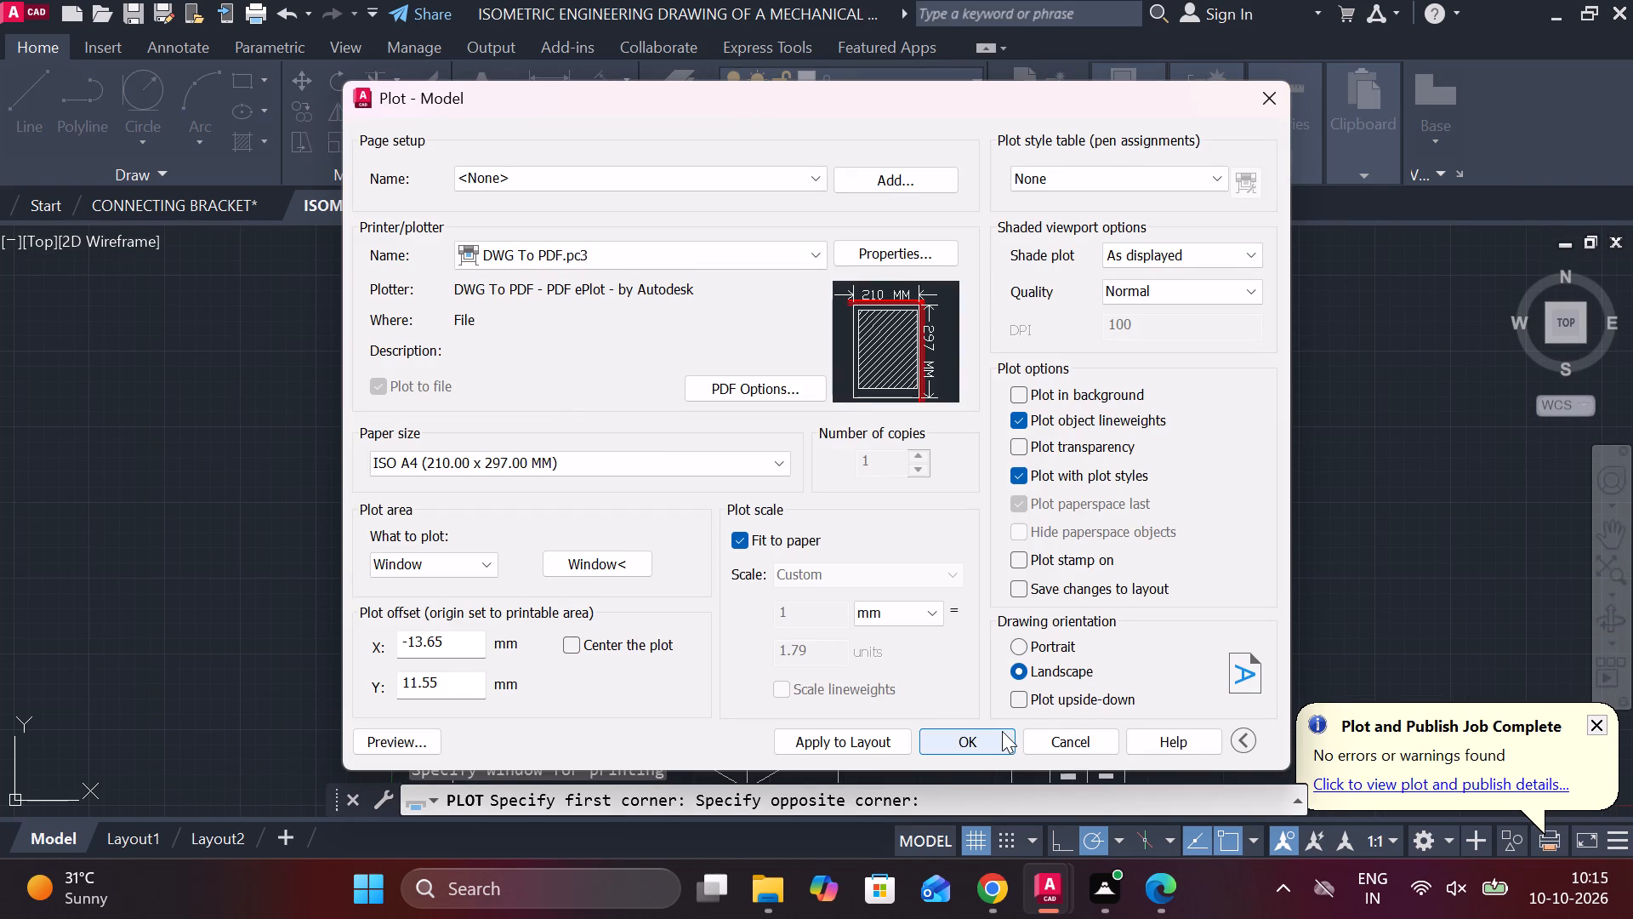
Plot the bracket sheet to a PDF in Documents with the suggested file name and look over its title block.
left_click(1002, 731)
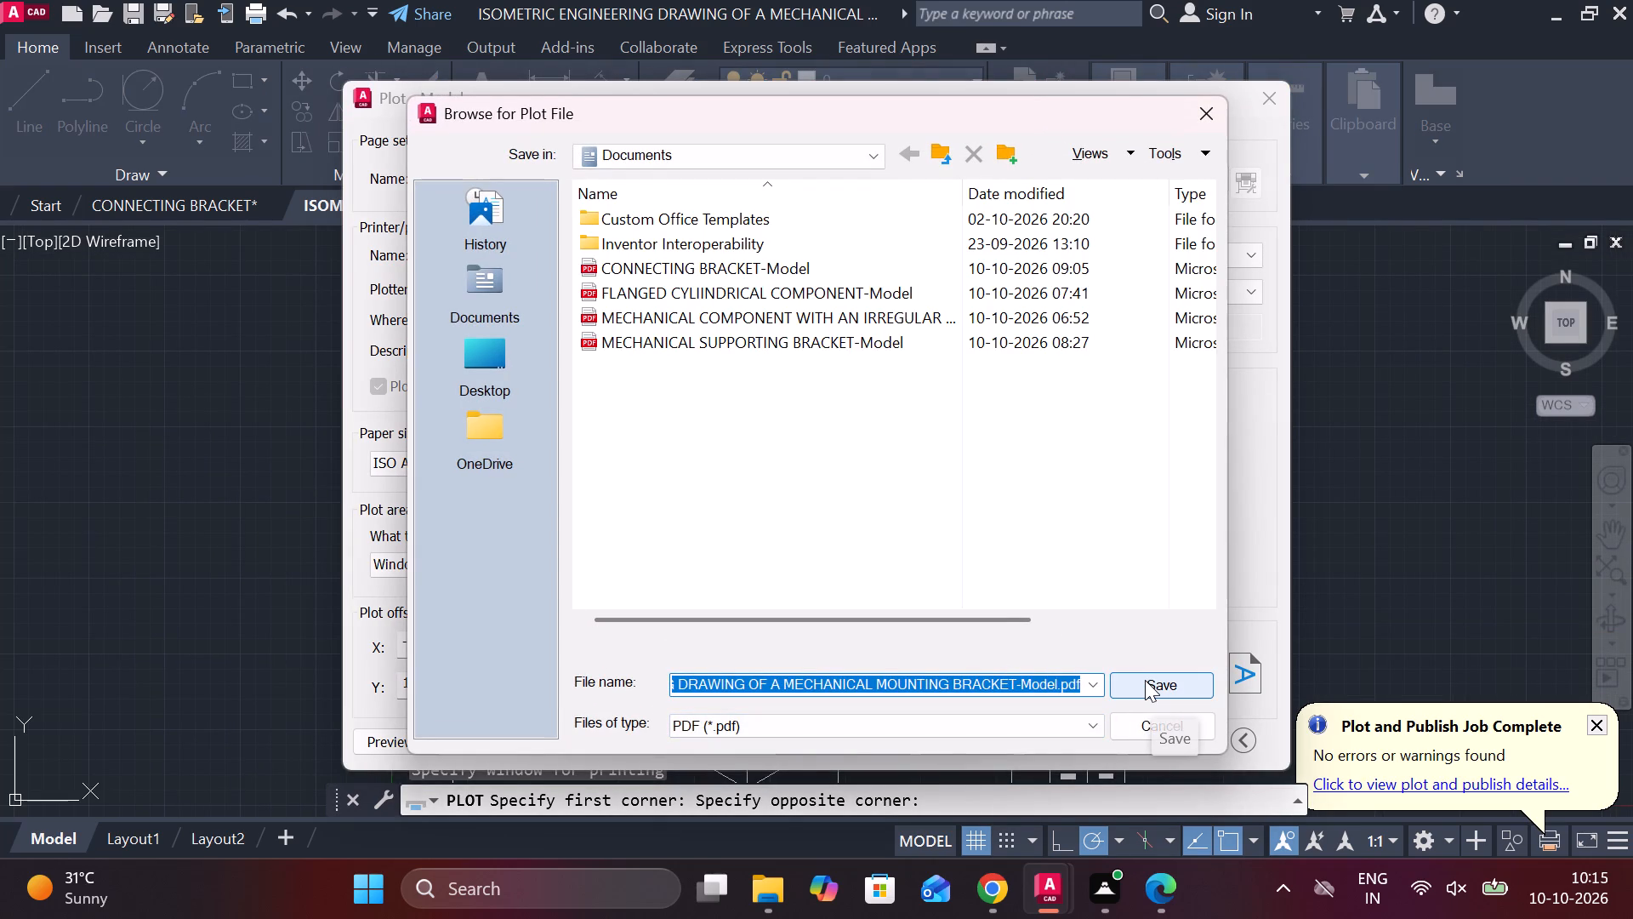
left_click(1145, 680)
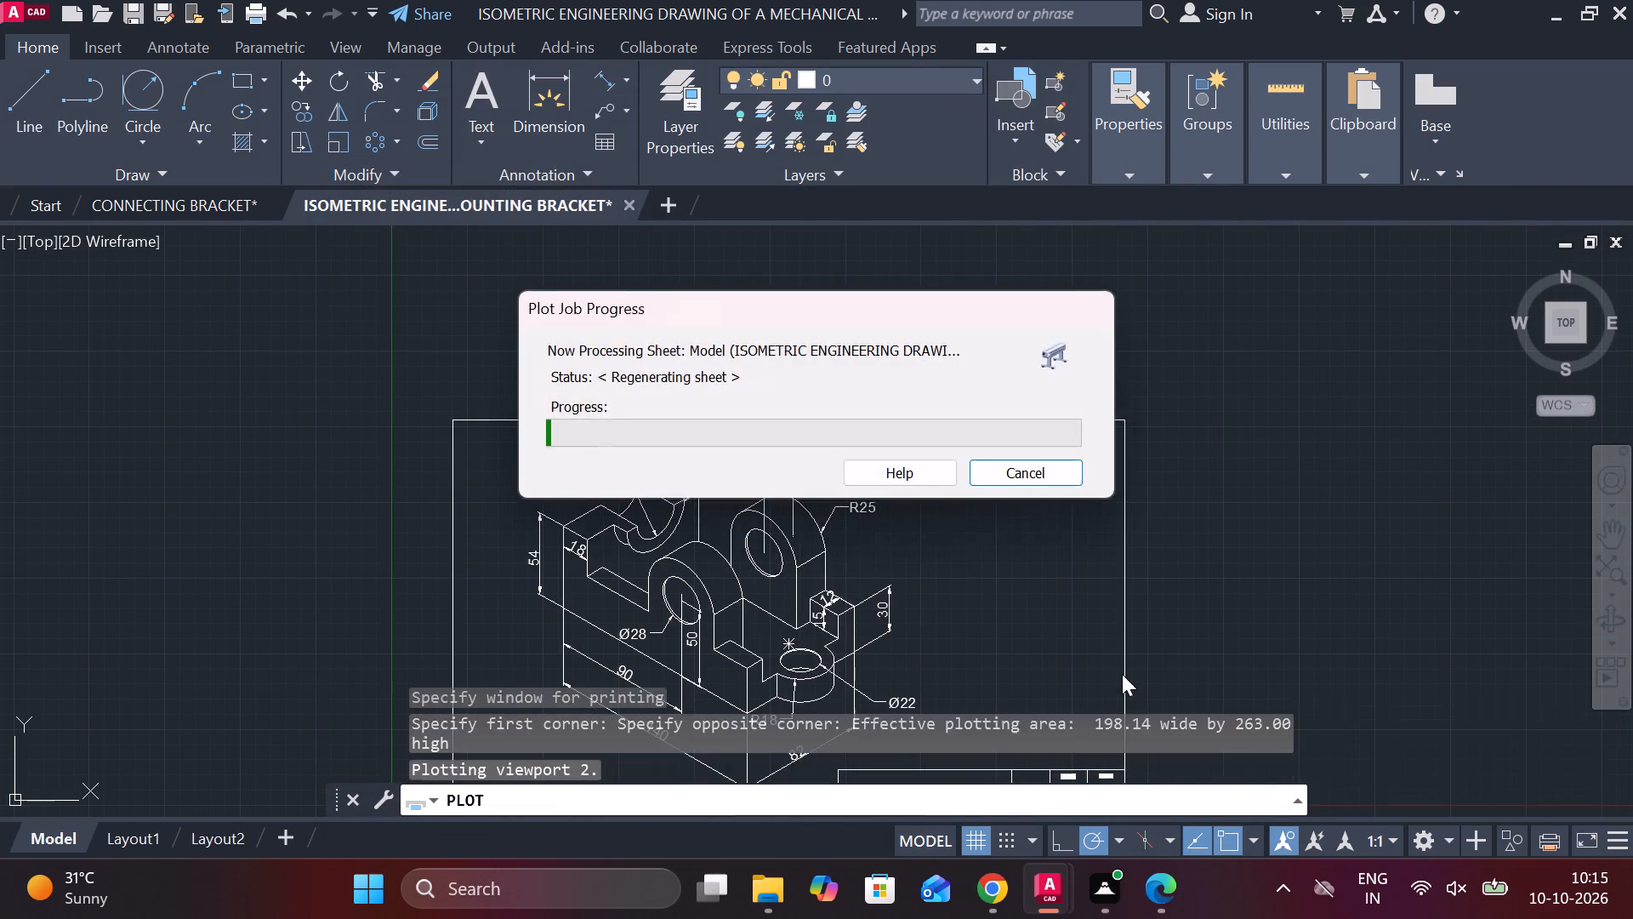
scroll(970, 509, "down", 2)
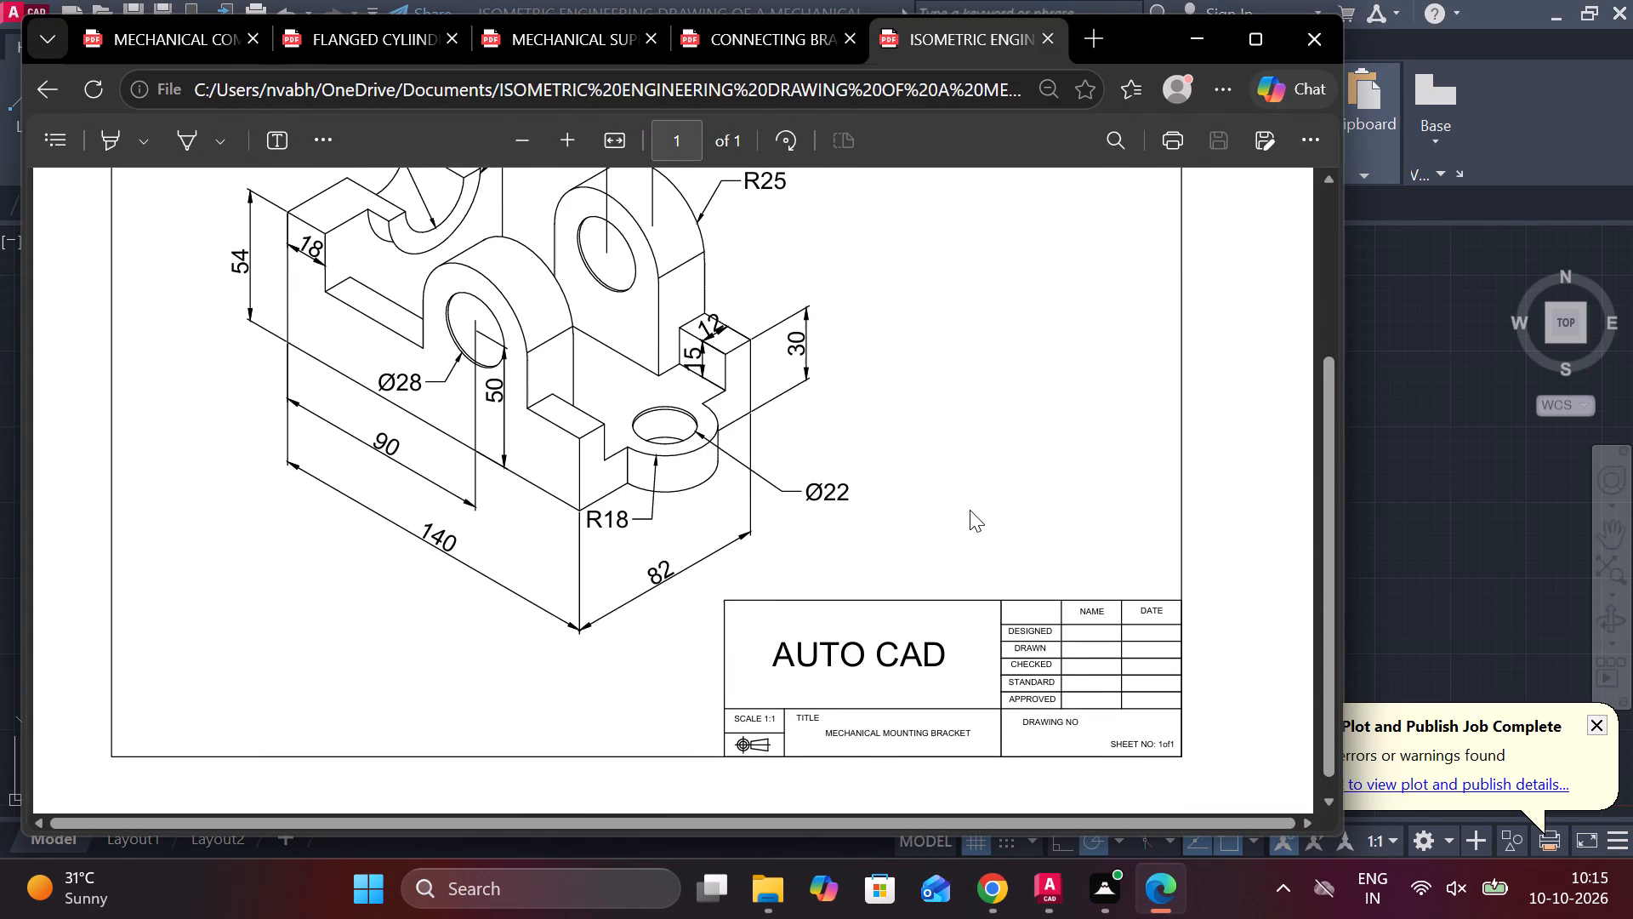
scroll(970, 510, "down", 2)
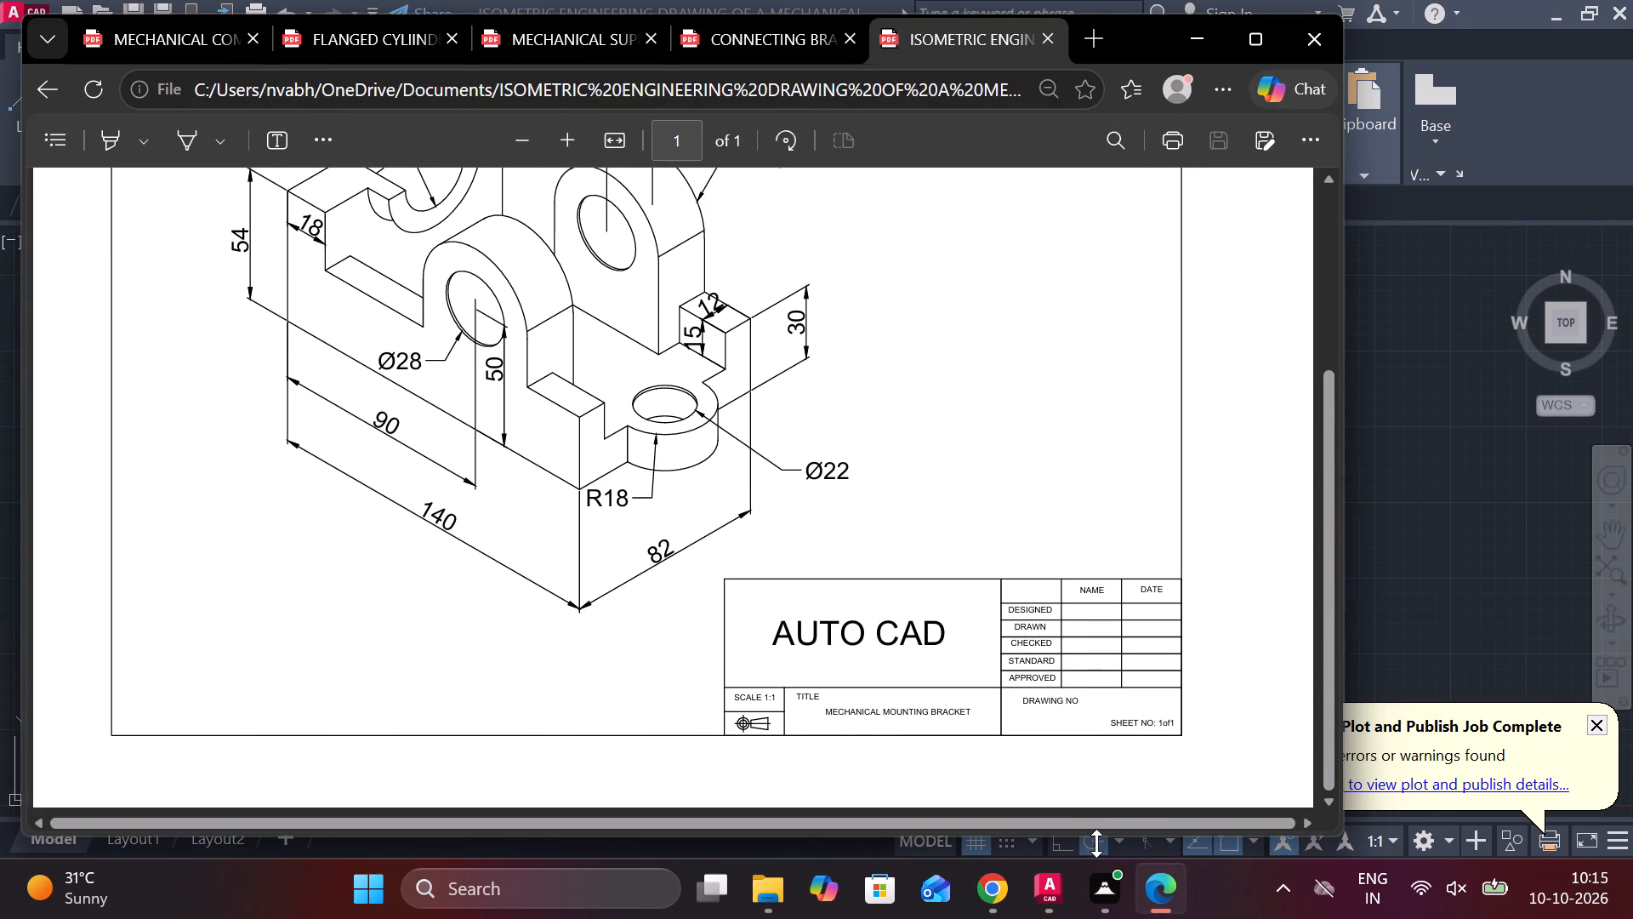